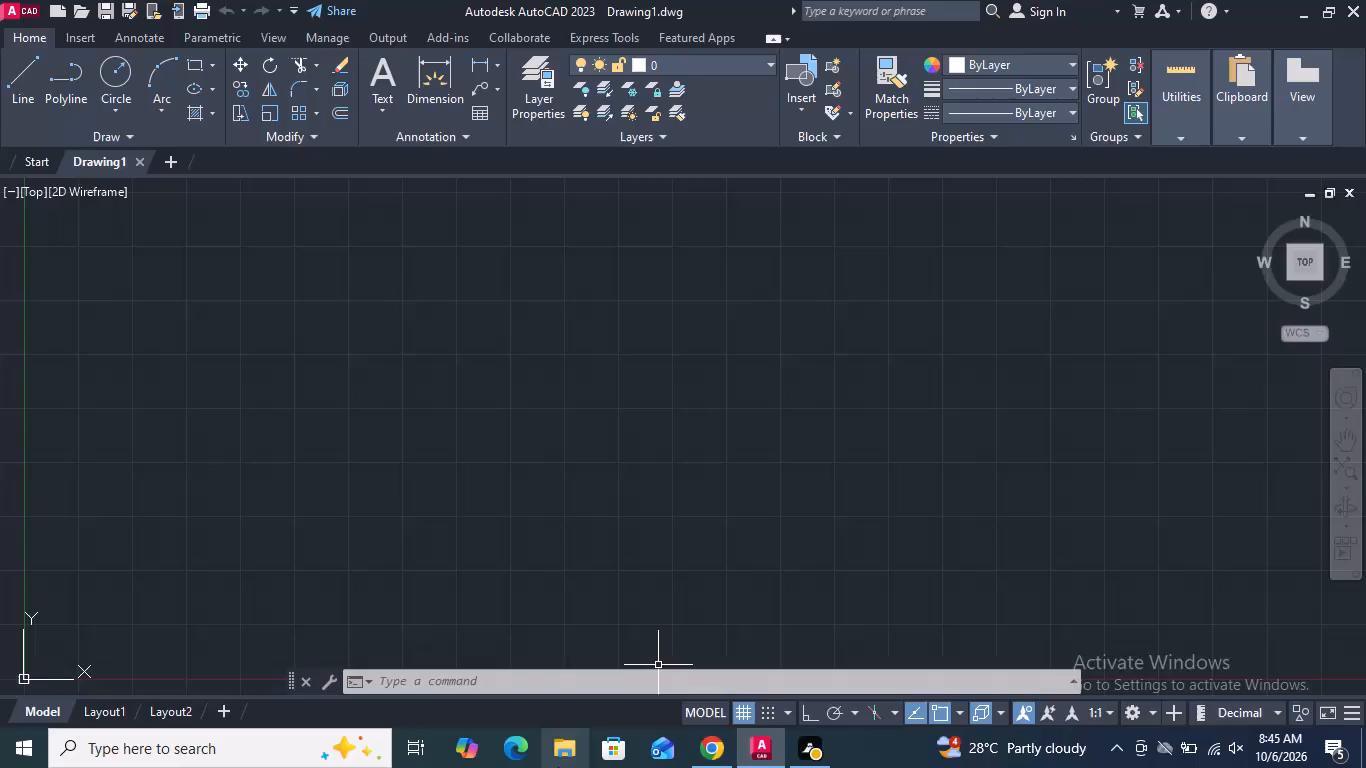
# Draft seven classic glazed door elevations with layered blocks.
# Turn on command history logging with LOGFILEON.
pyautogui.click(388, 682)
pyautogui.write('log')
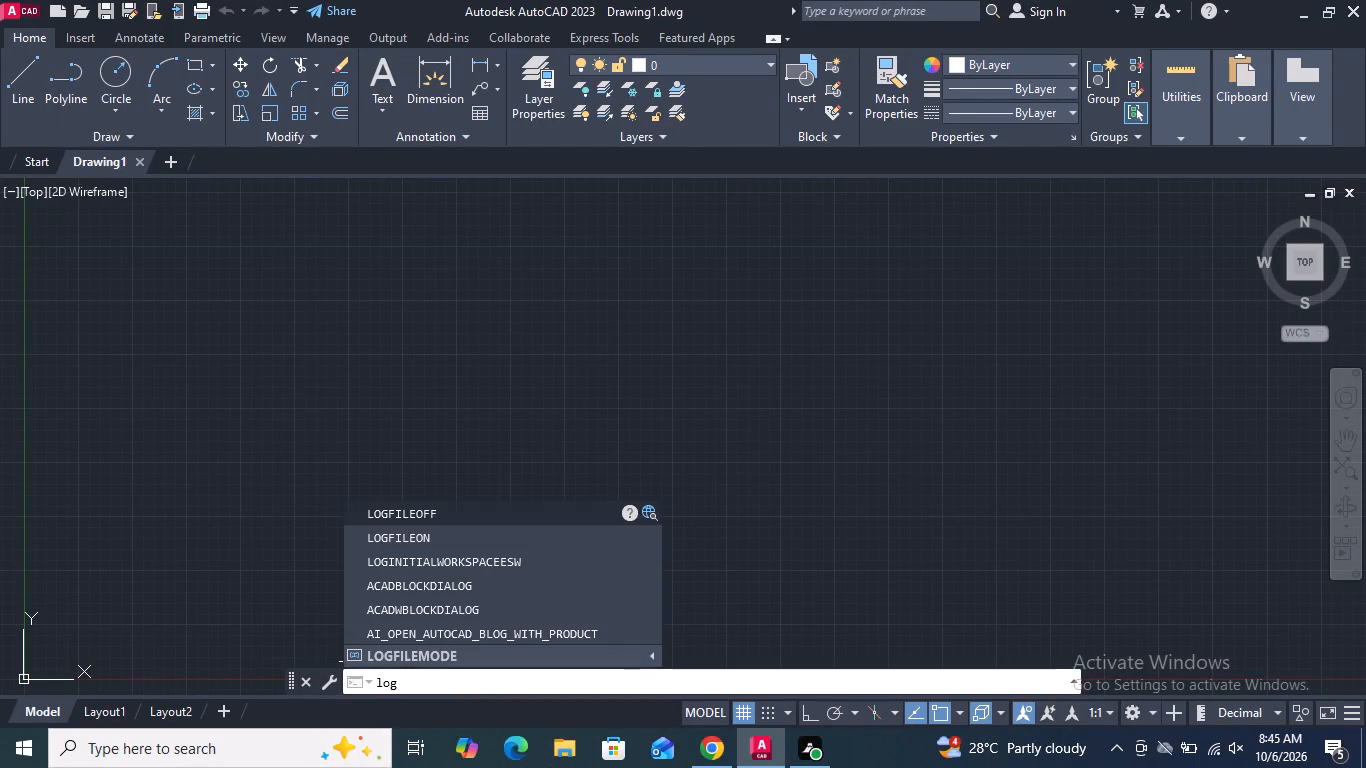
pyautogui.click(411, 545)
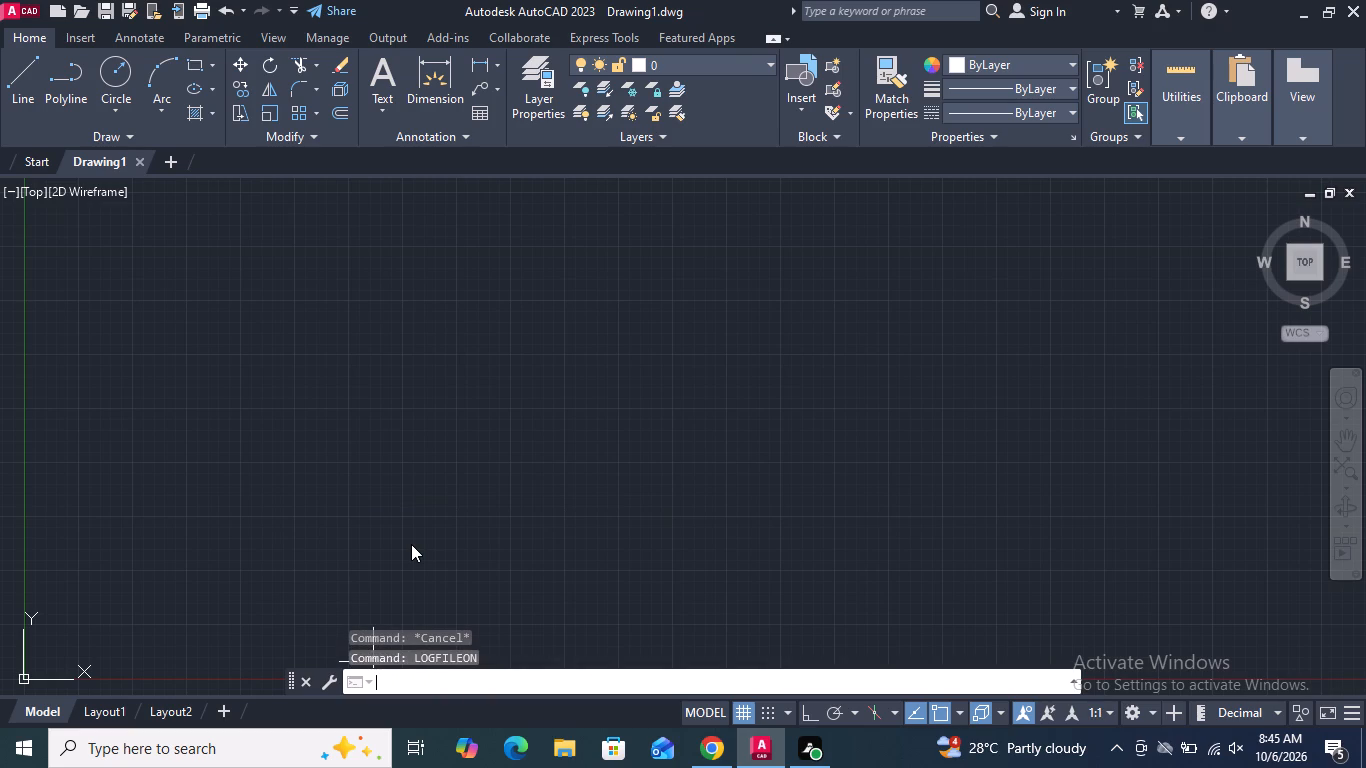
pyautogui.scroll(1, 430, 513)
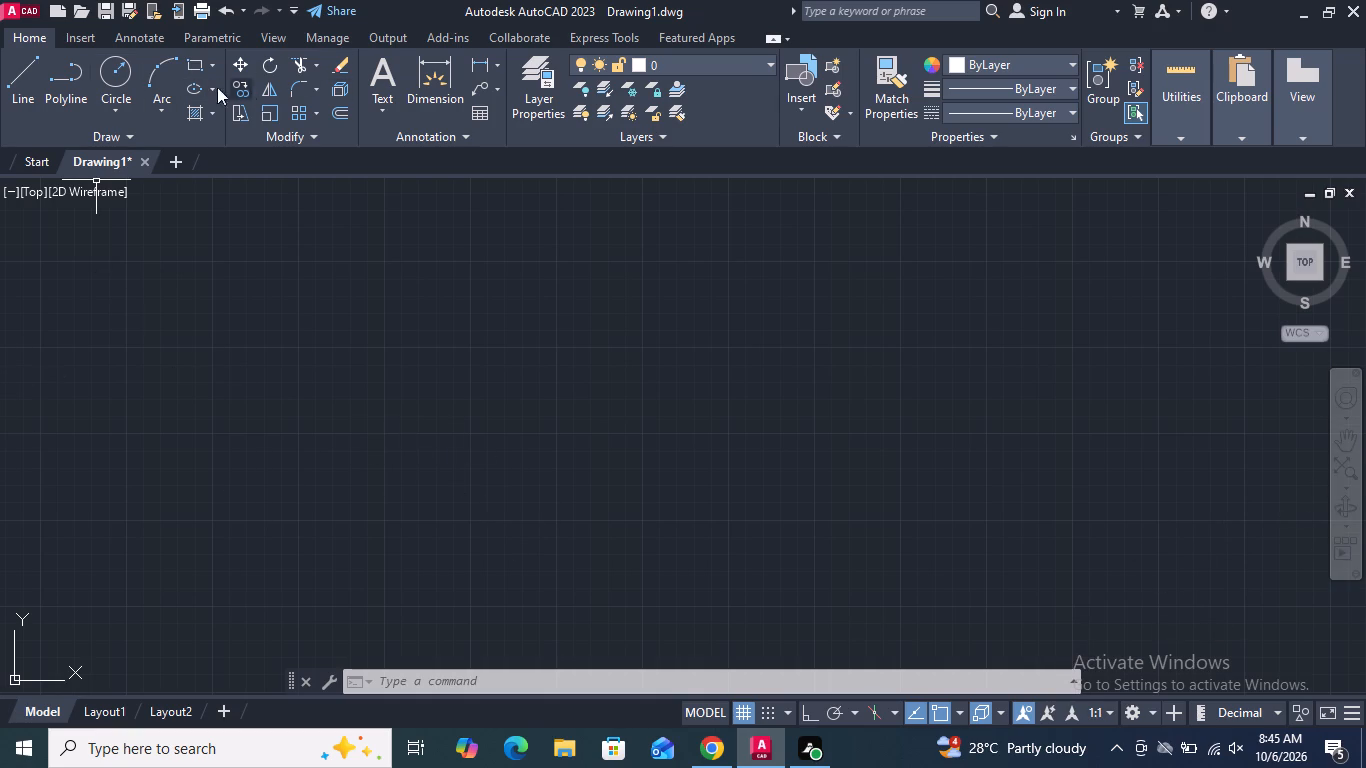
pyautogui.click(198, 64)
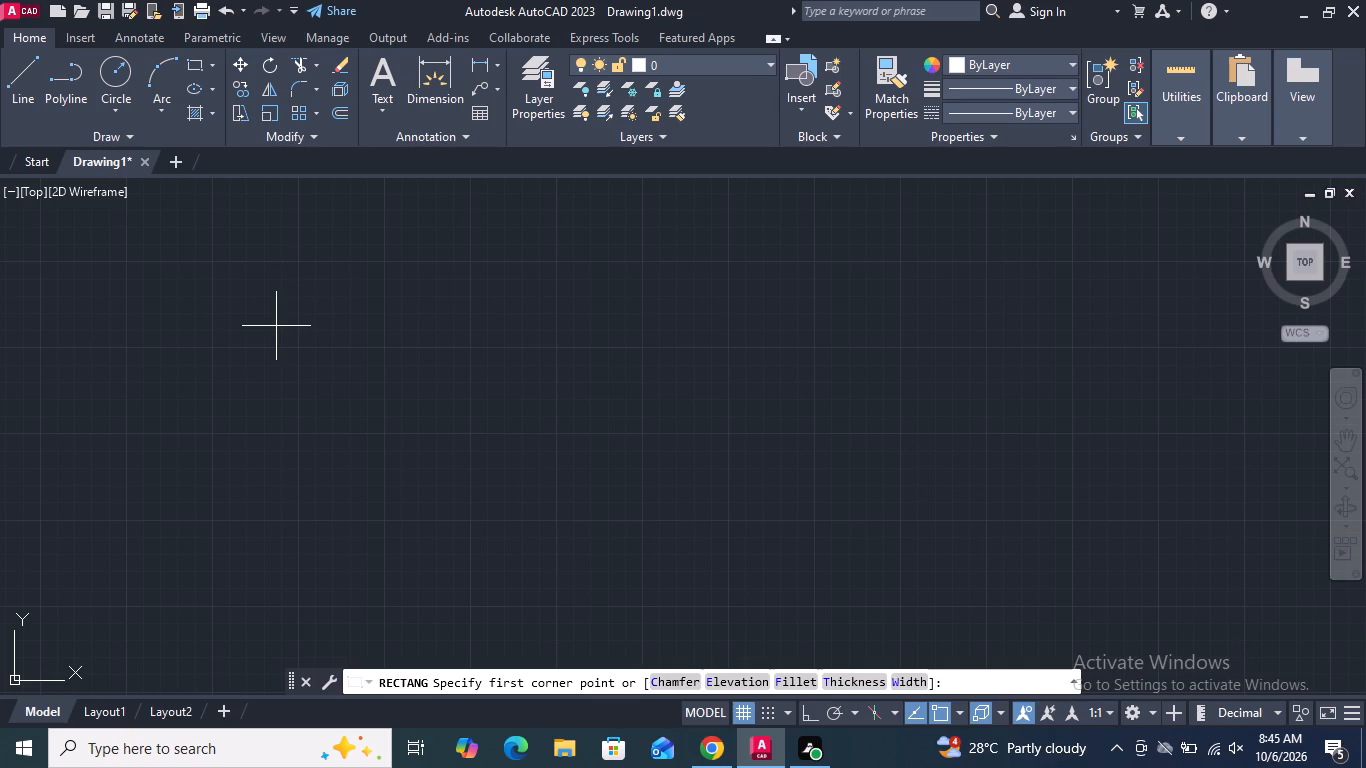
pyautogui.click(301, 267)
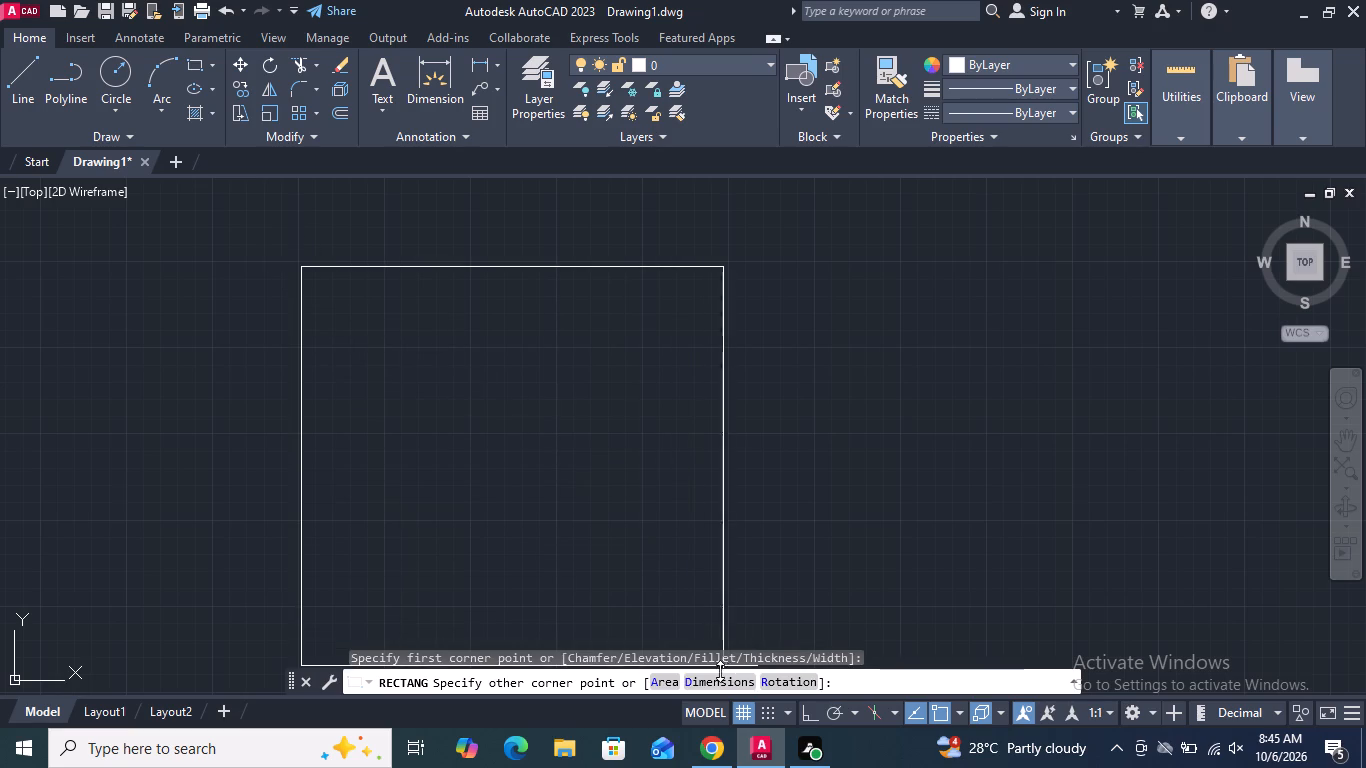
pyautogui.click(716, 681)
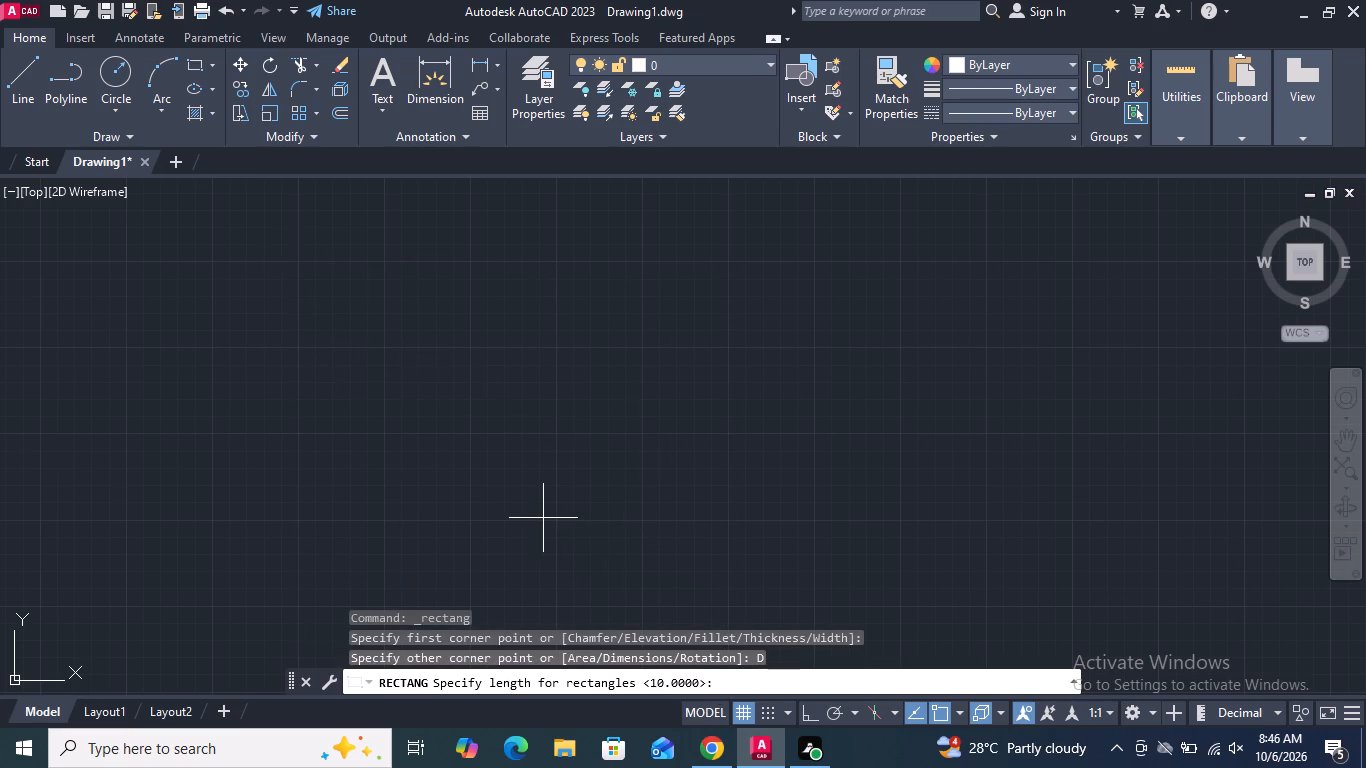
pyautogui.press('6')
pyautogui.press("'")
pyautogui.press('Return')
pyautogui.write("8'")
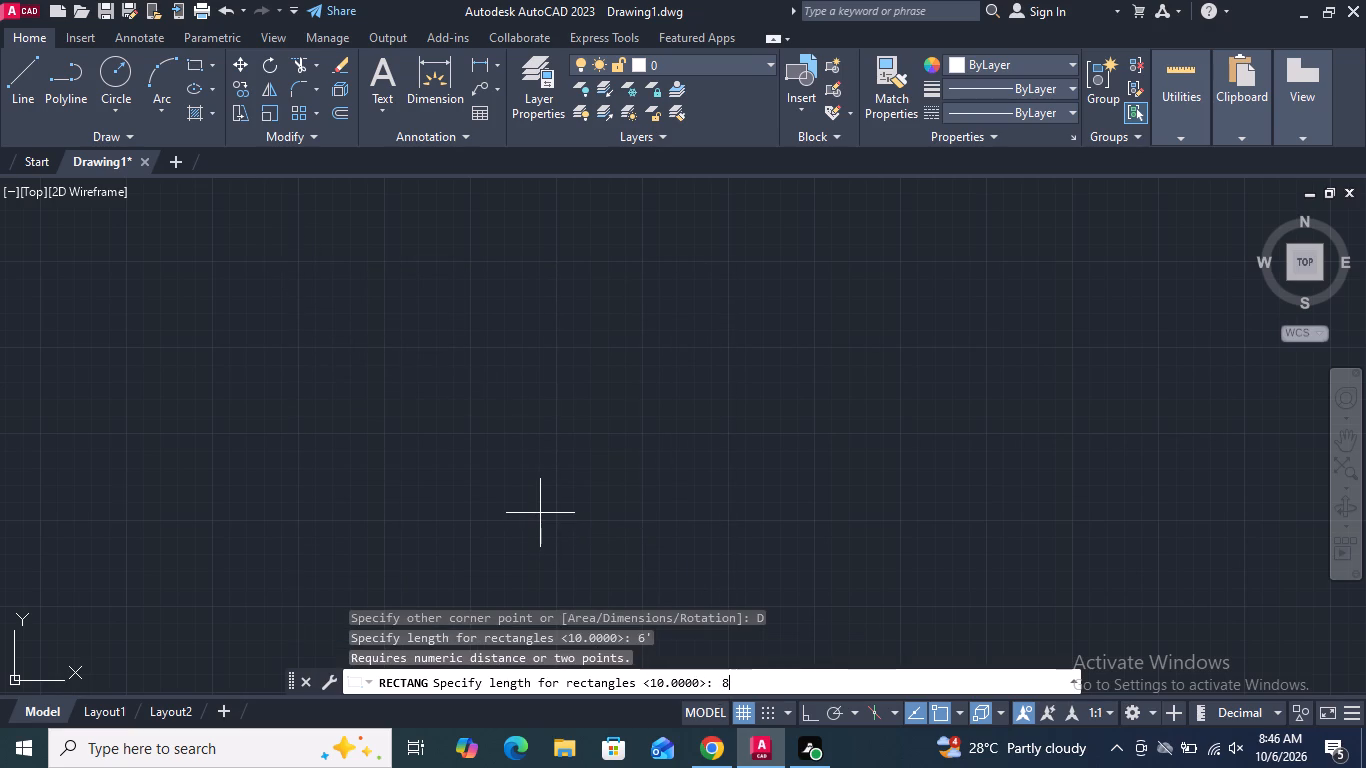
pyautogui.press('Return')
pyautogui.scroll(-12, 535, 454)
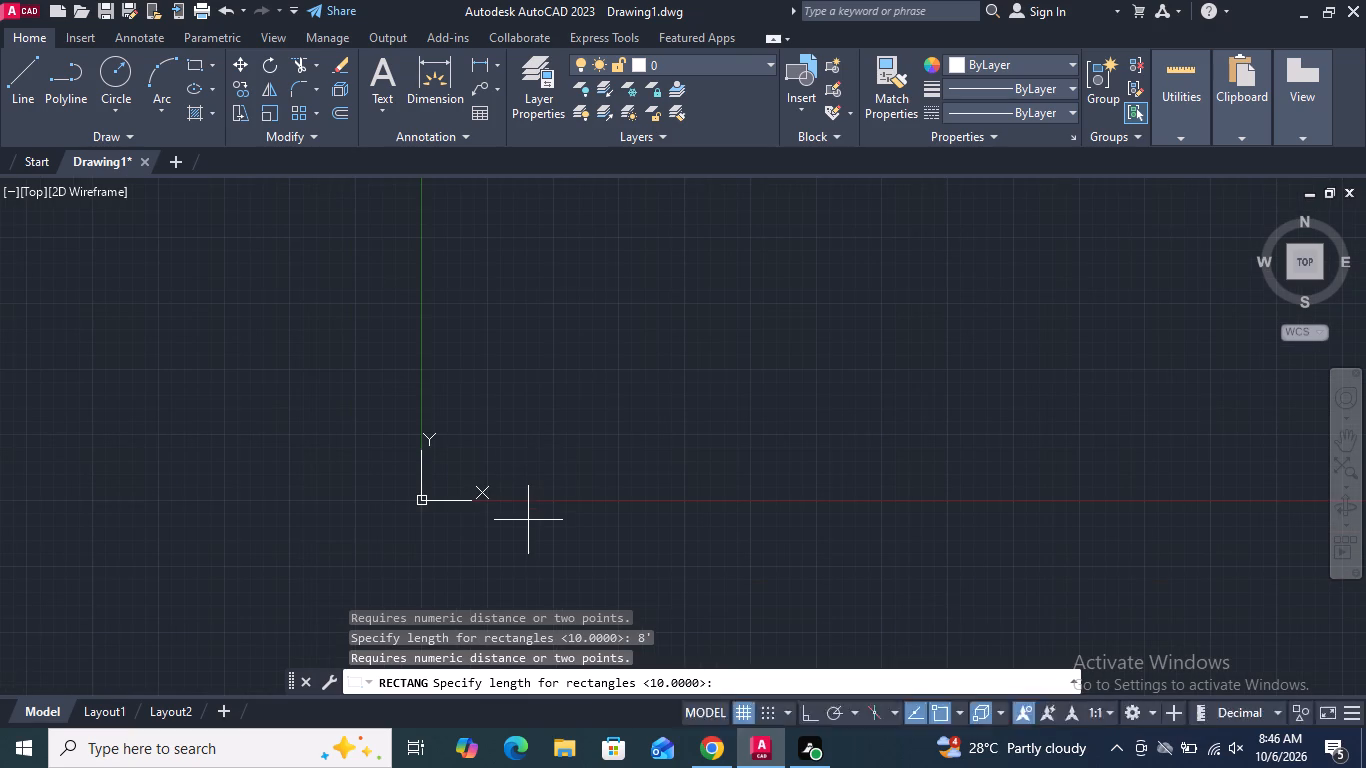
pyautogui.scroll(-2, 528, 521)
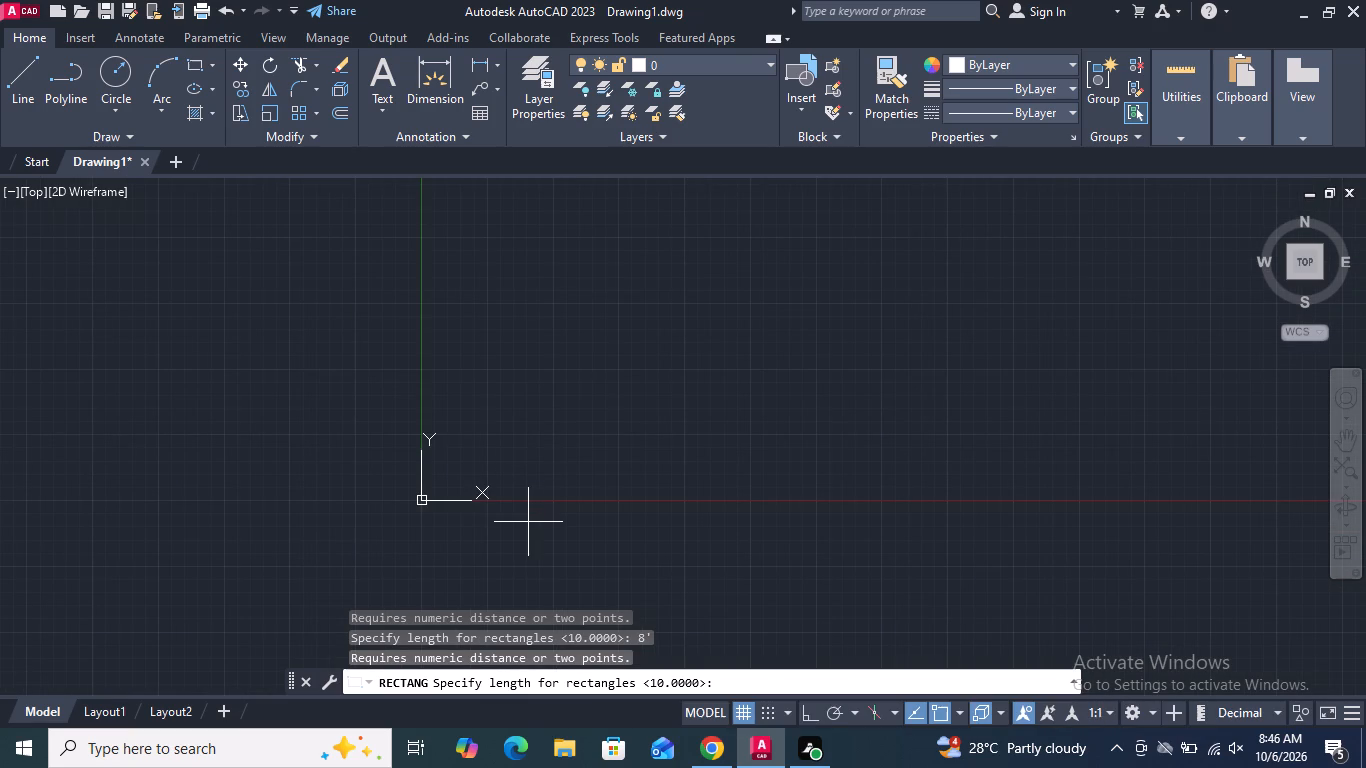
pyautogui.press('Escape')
# Start a rectangle defined by its dimensions, with its first corner above and right of the origin, and switch the drawing units to Engineering.
pyautogui.click(182, 62)
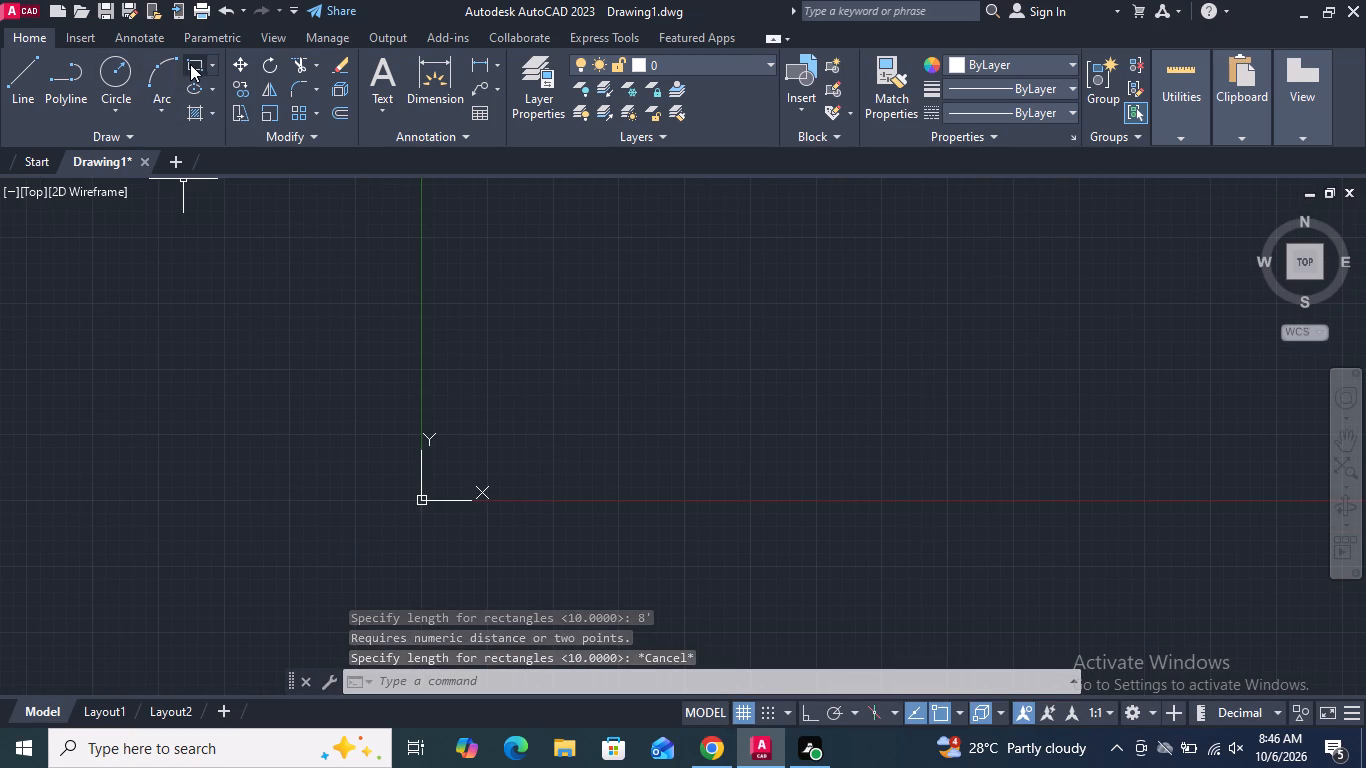
pyautogui.click(191, 64)
pyautogui.moveTo(525, 226); pyautogui.dragTo(546, 233)
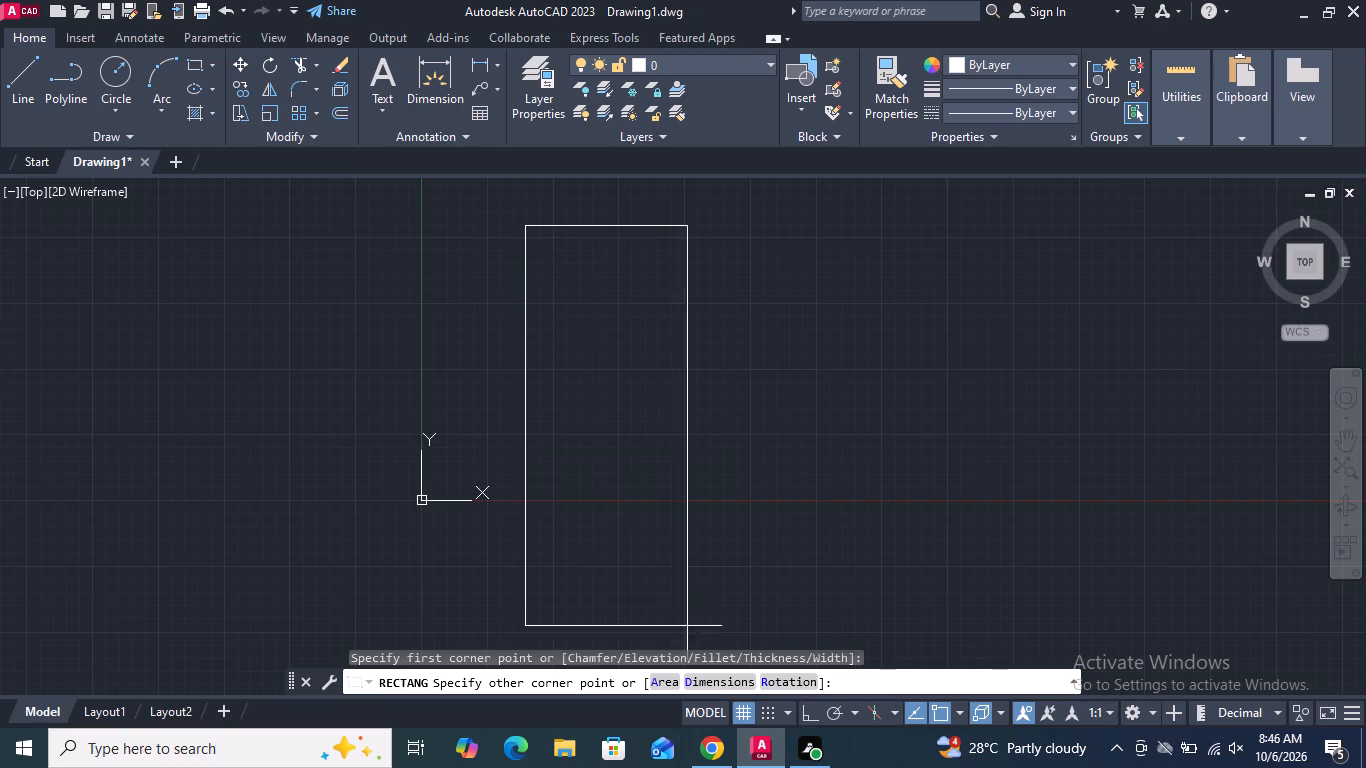
pyautogui.click(702, 677)
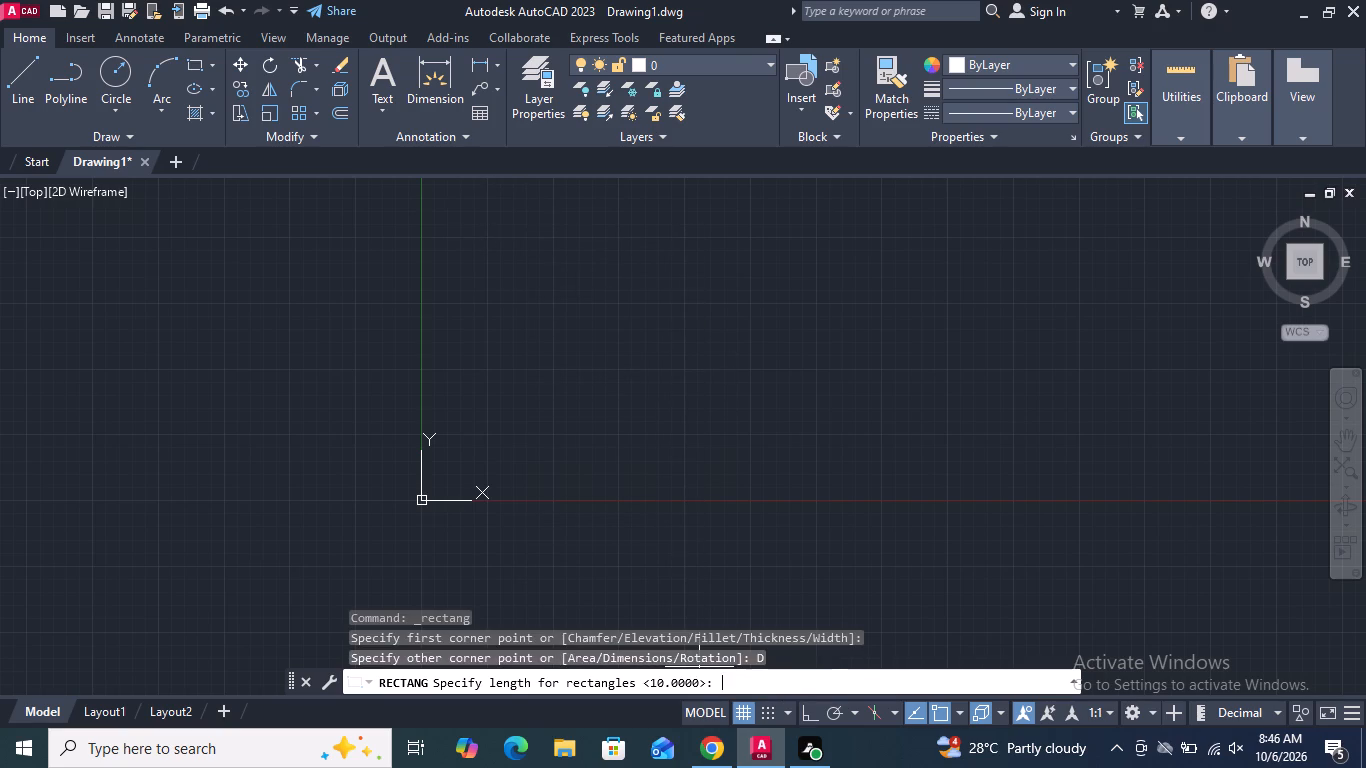
pyautogui.click(726, 684)
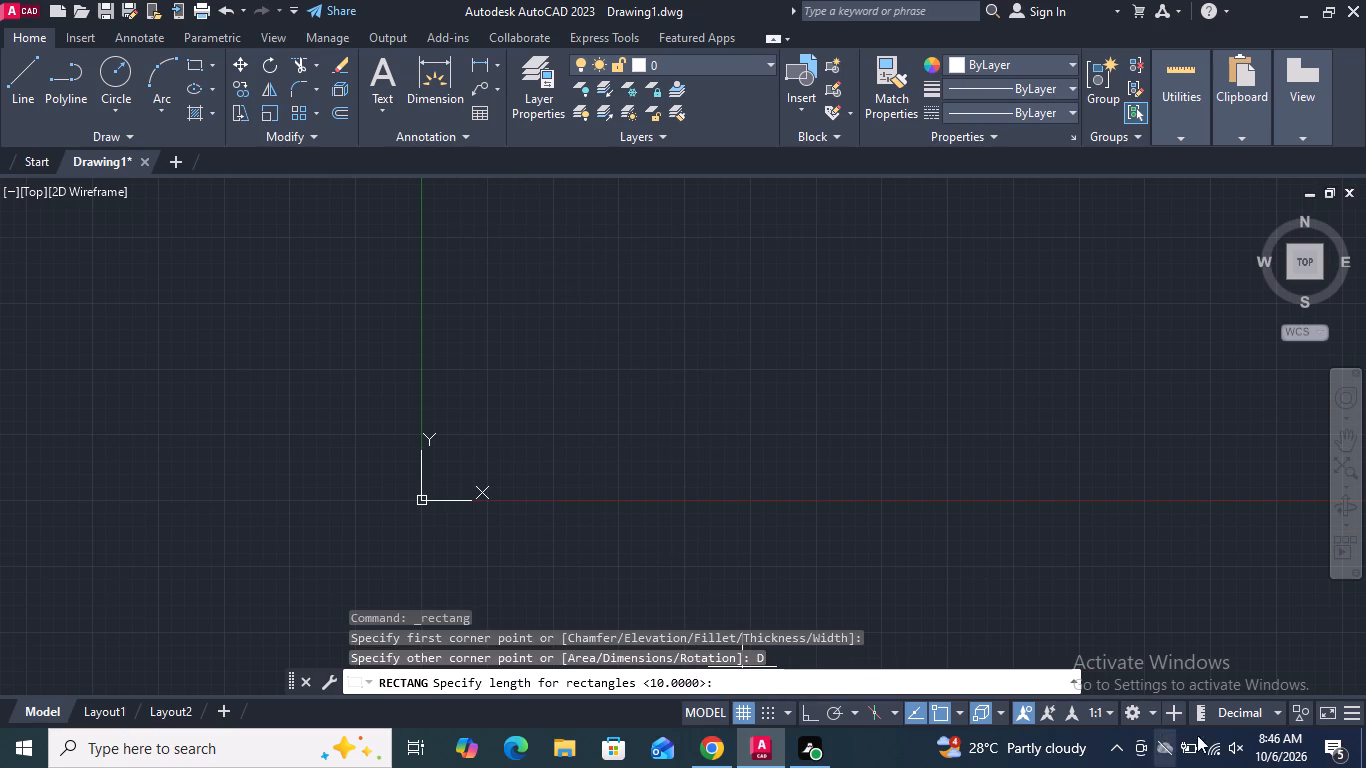
pyautogui.click(1255, 712)
pyautogui.click(1277, 714)
pyautogui.click(1244, 641)
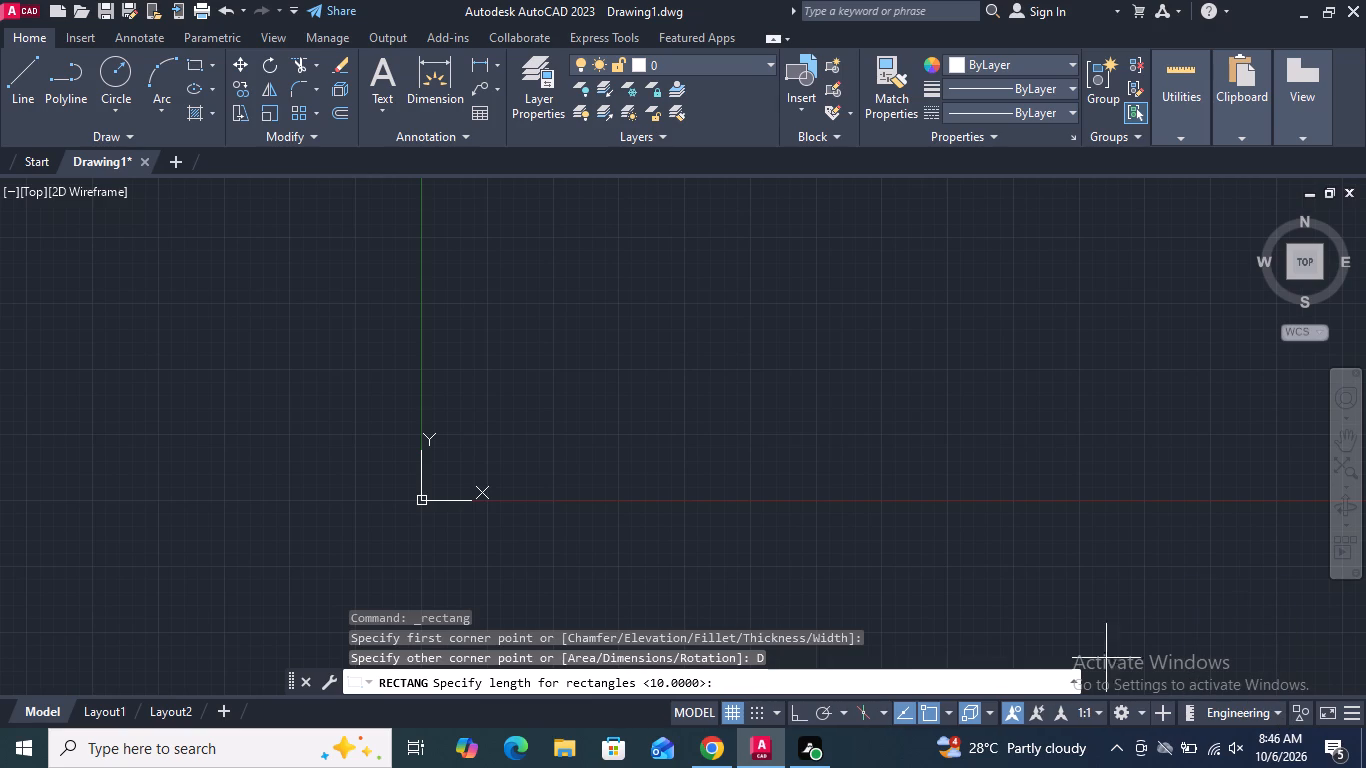
# Give the rectangle a length of 6' and a width of 8', and place it extending down and right from its first corner.
pyautogui.click(733, 680)
pyautogui.press('6')
pyautogui.press("'")
pyautogui.press('Return')
pyautogui.write("8'")
pyautogui.press('Return')
pyautogui.scroll(-4, 673, 527)
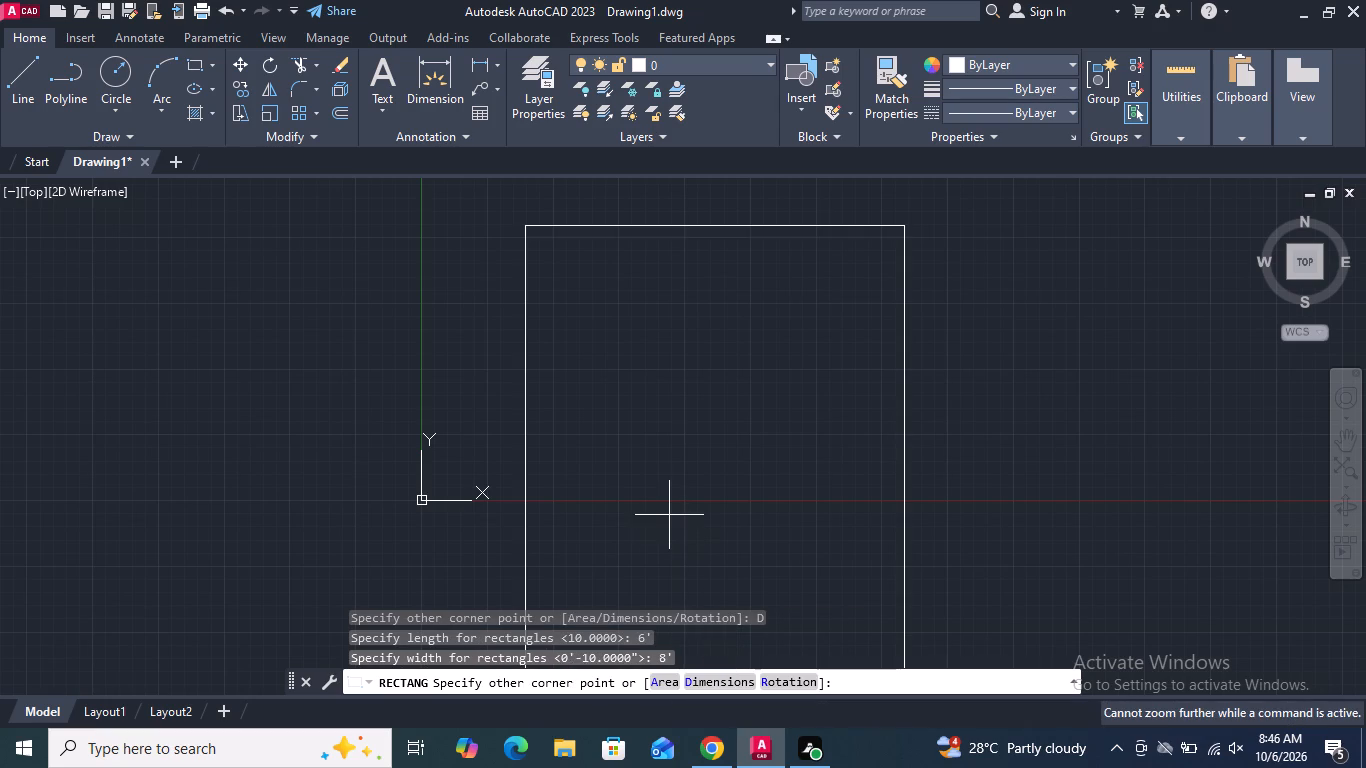
pyautogui.click(669, 513)
# Move the rectangle by the midpoint of its bottom edge to open space well above and right of the origin.
pyautogui.scroll(-5, 724, 494)
pyautogui.scroll(3, 722, 501)
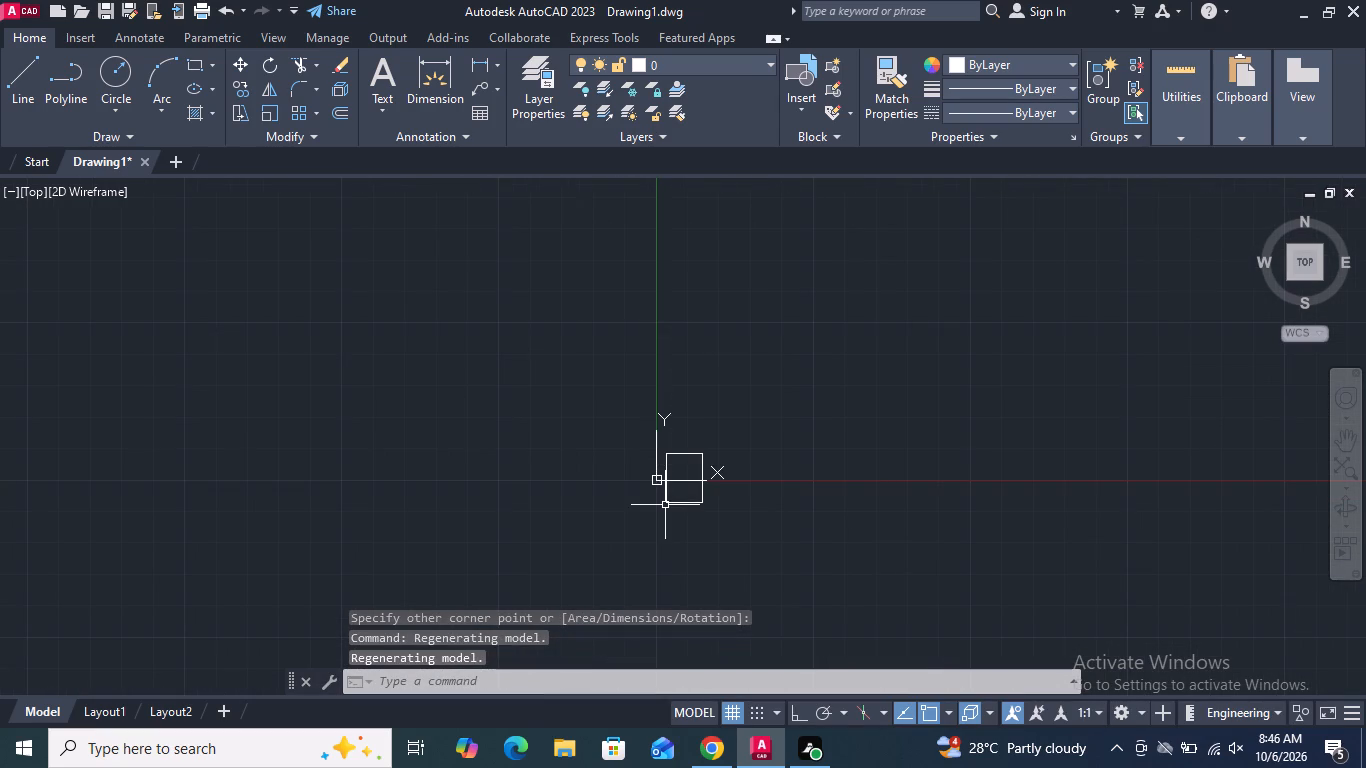
pyautogui.scroll(2, 737, 502)
pyautogui.moveTo(657, 535); pyautogui.dragTo(621, 525)
pyautogui.click(530, 492)
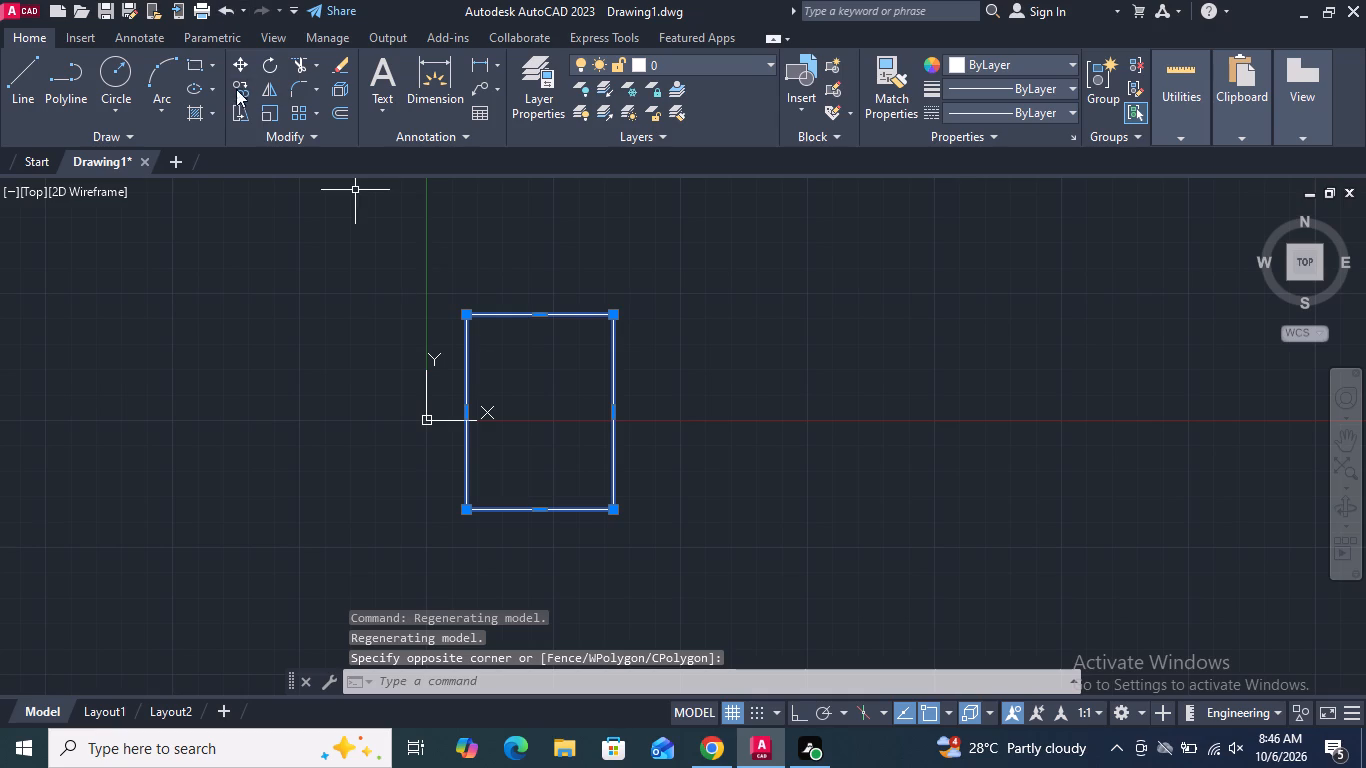
pyautogui.click(237, 57)
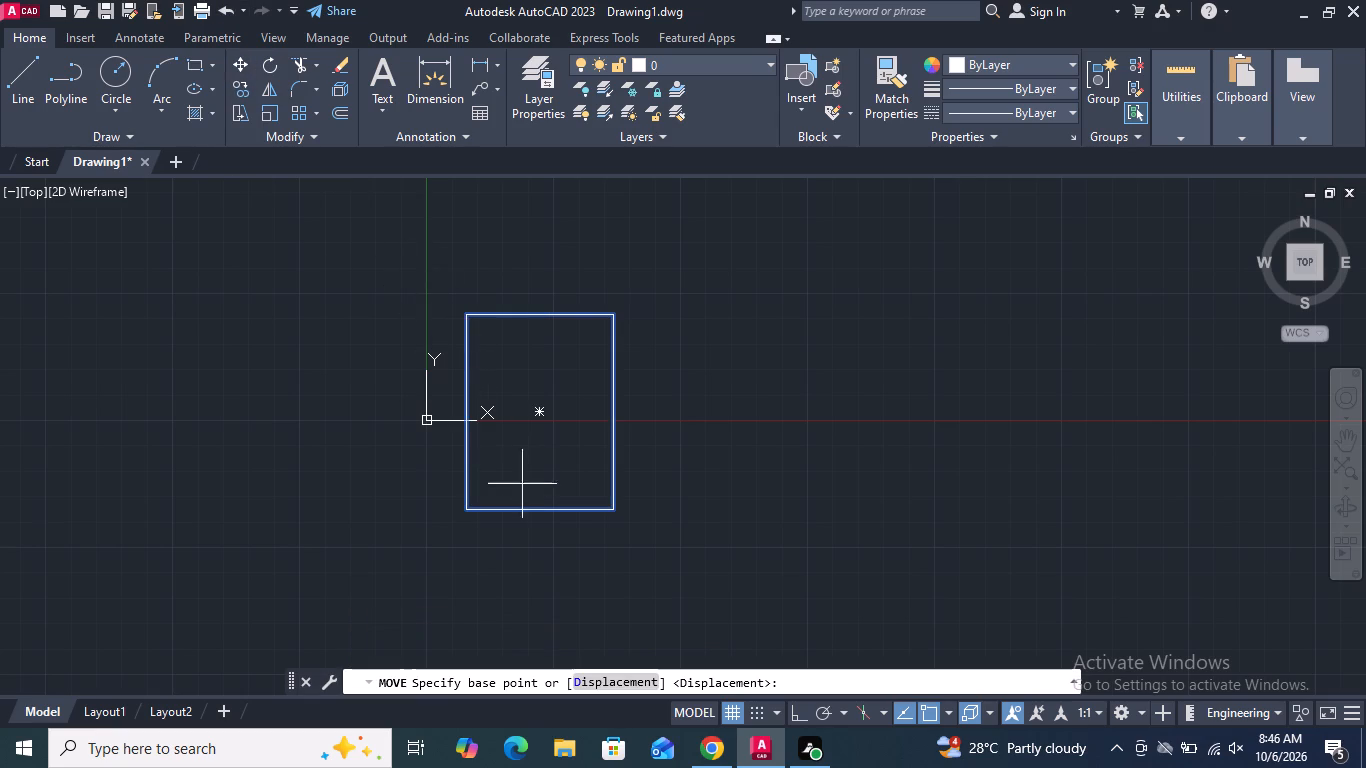
pyautogui.click(536, 507)
pyautogui.scroll(-8, 455, 551)
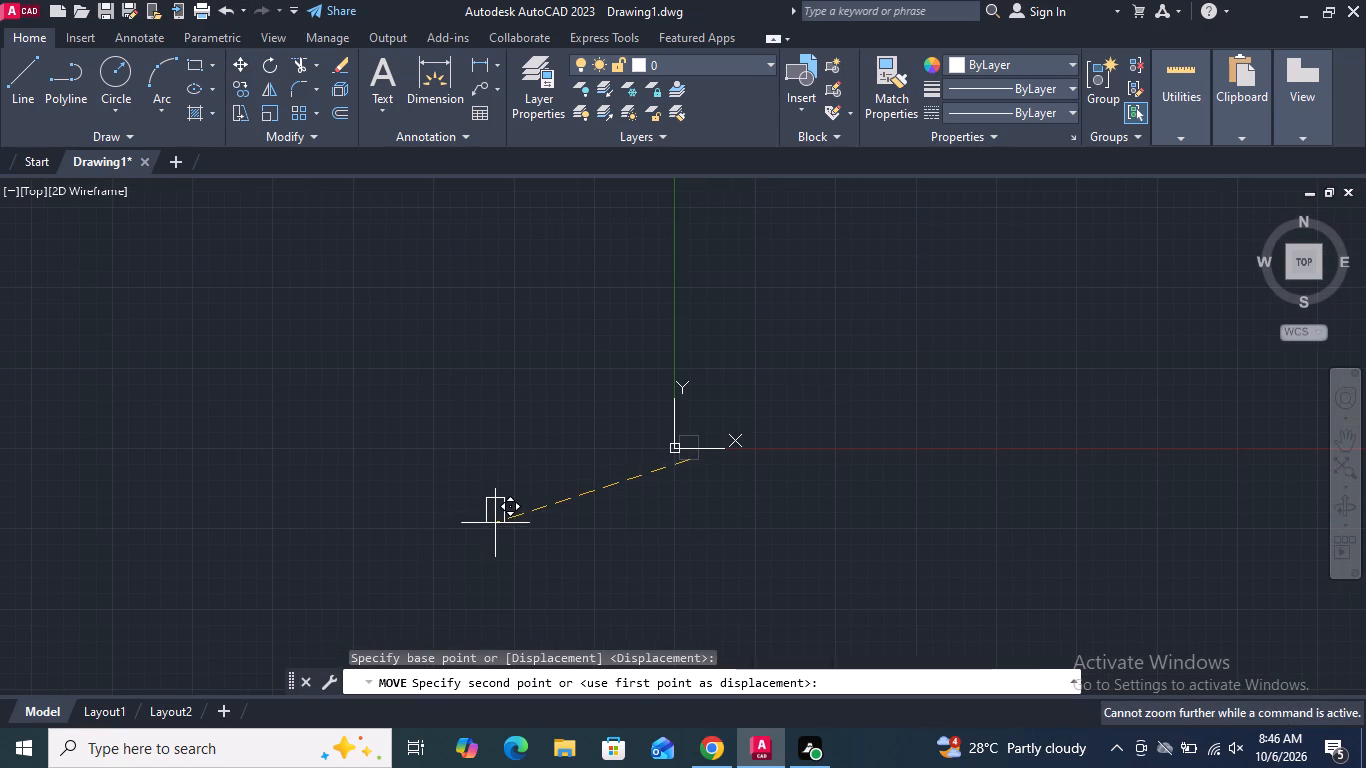
pyautogui.click(954, 218)
# Move the rectangle again by its bottom edge midpoint, farther up and right from the origin.
pyautogui.scroll(4, 965, 209)
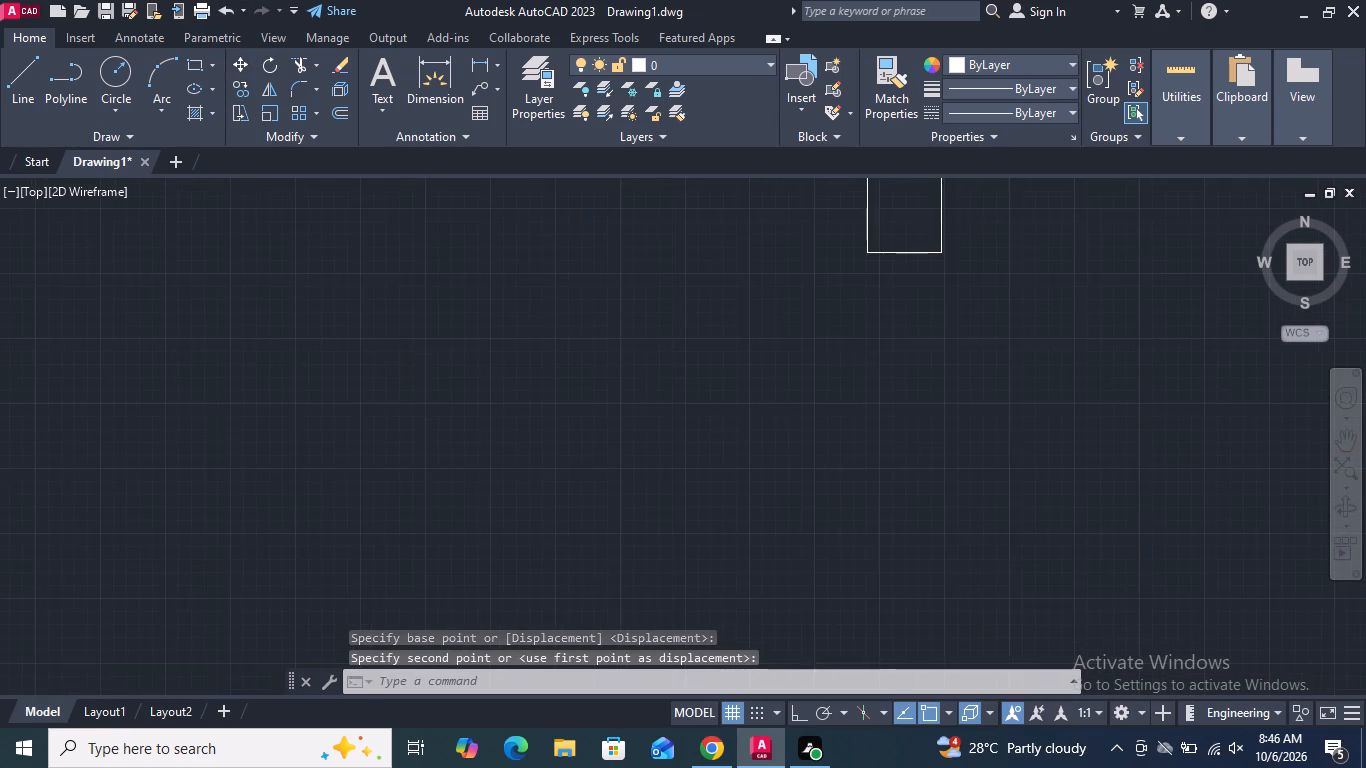
pyautogui.moveTo(951, 256); pyautogui.dragTo(811, 429, button='middle')
pyautogui.scroll(-5, 811, 420)
pyautogui.scroll(2, 835, 418)
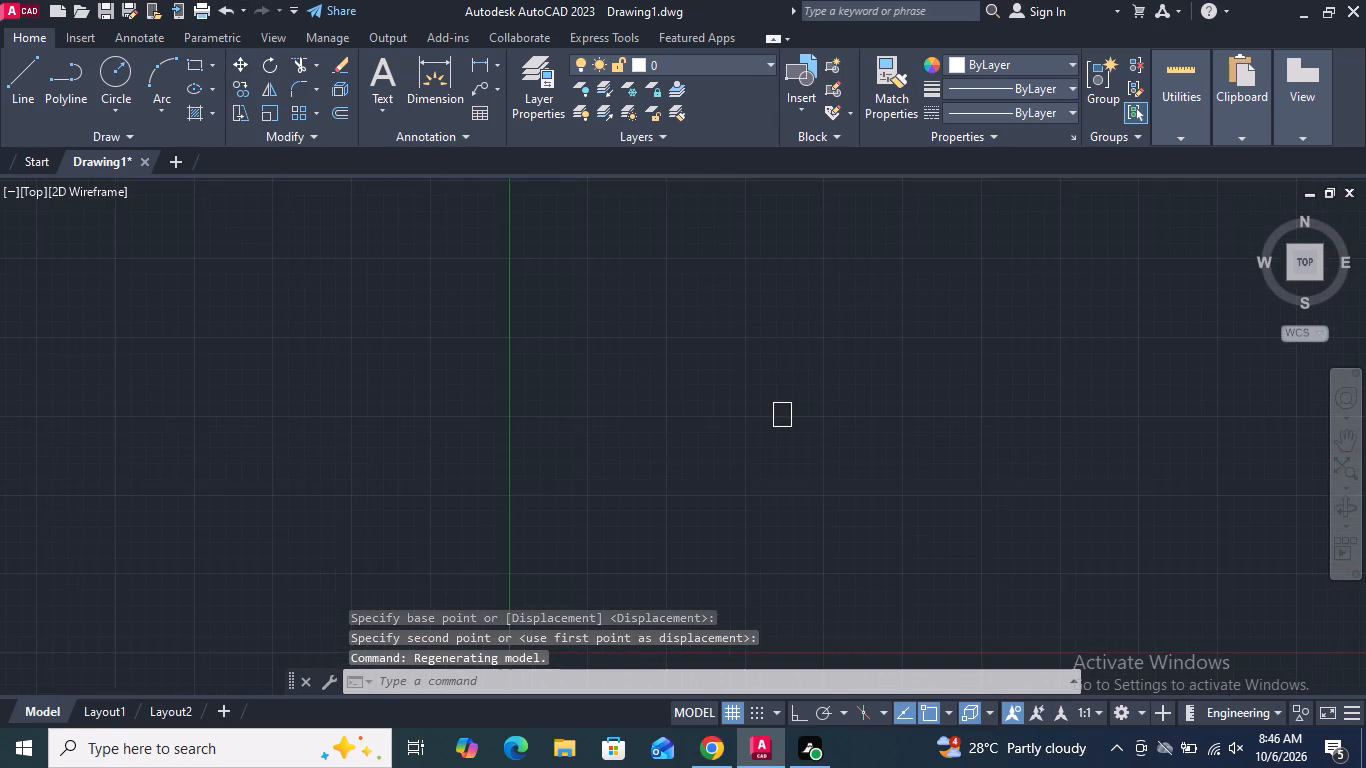
pyautogui.moveTo(813, 450); pyautogui.dragTo(583, 564, button='middle')
pyautogui.moveTo(557, 558); pyautogui.dragTo(435, 513)
pyautogui.click(404, 456)
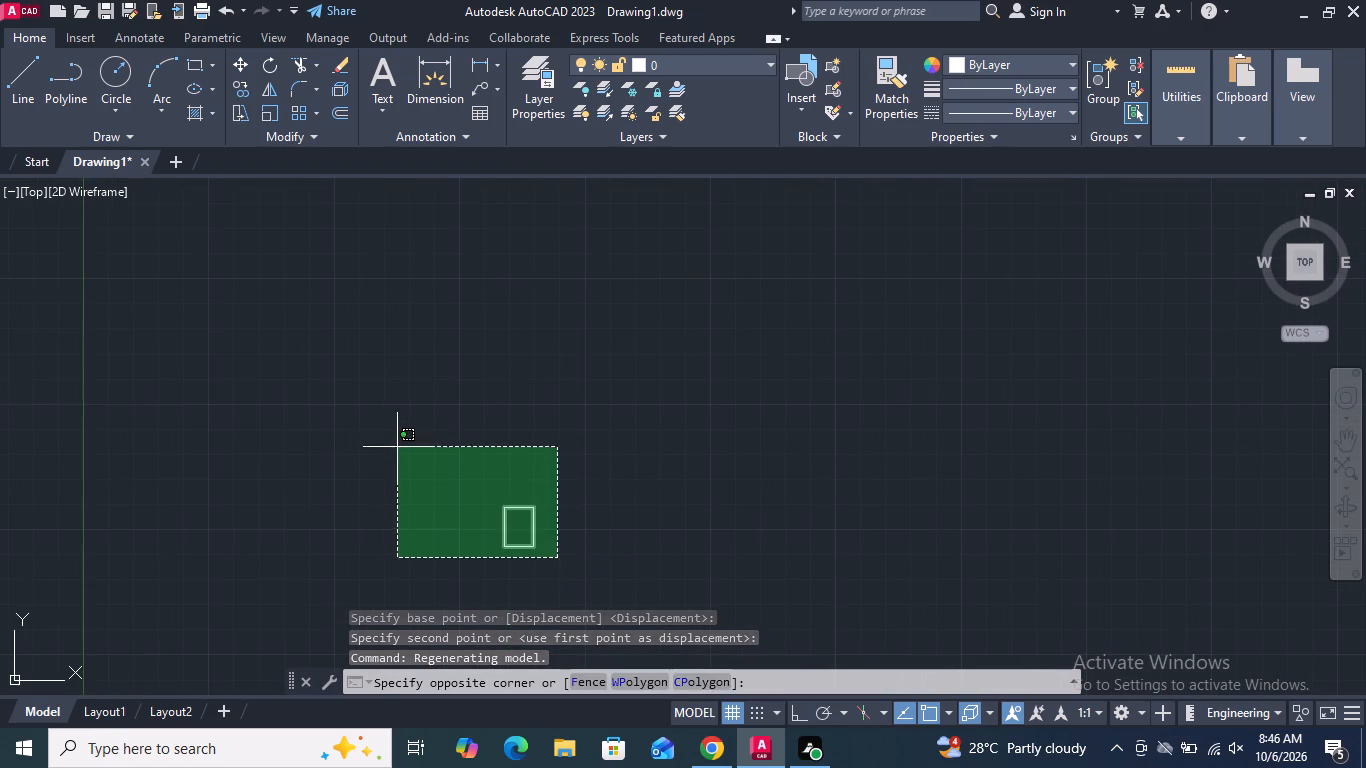
pyautogui.click(243, 65)
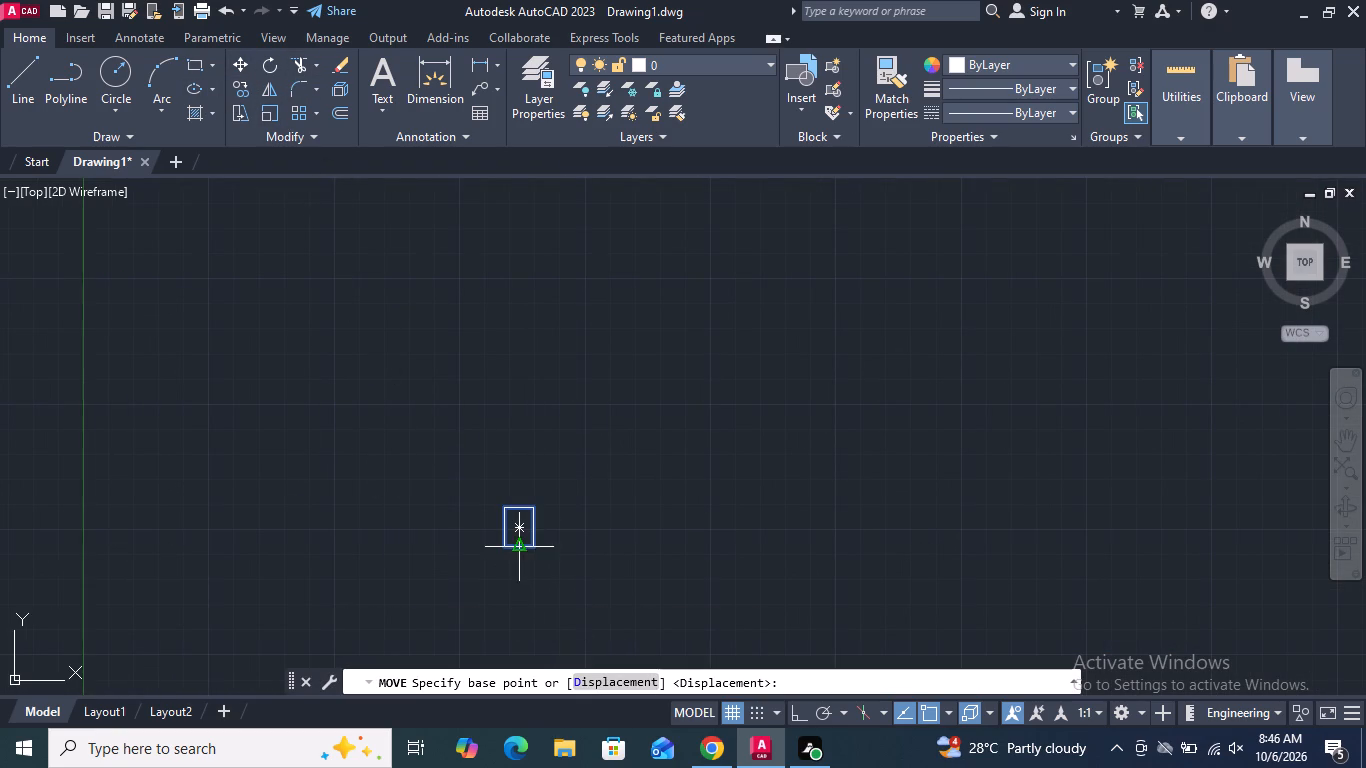
pyautogui.click(524, 545)
pyautogui.click(711, 335)
# Draw a circle centred on the midpoint of the rectangle's top edge, with its radius reaching the top-right corner.
pyautogui.scroll(2, 731, 300)
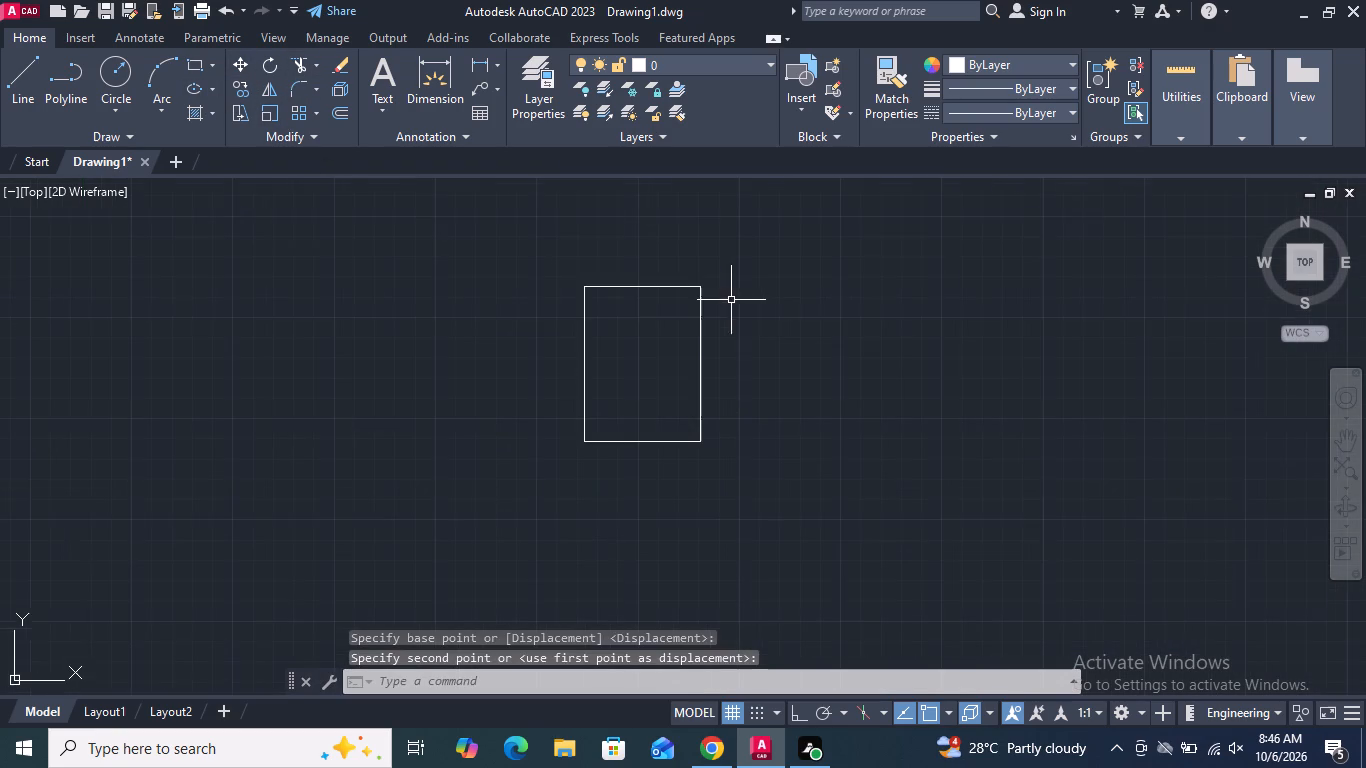
pyautogui.scroll(2, 731, 300)
pyautogui.moveTo(731, 300); pyautogui.dragTo(687, 342, button='middle')
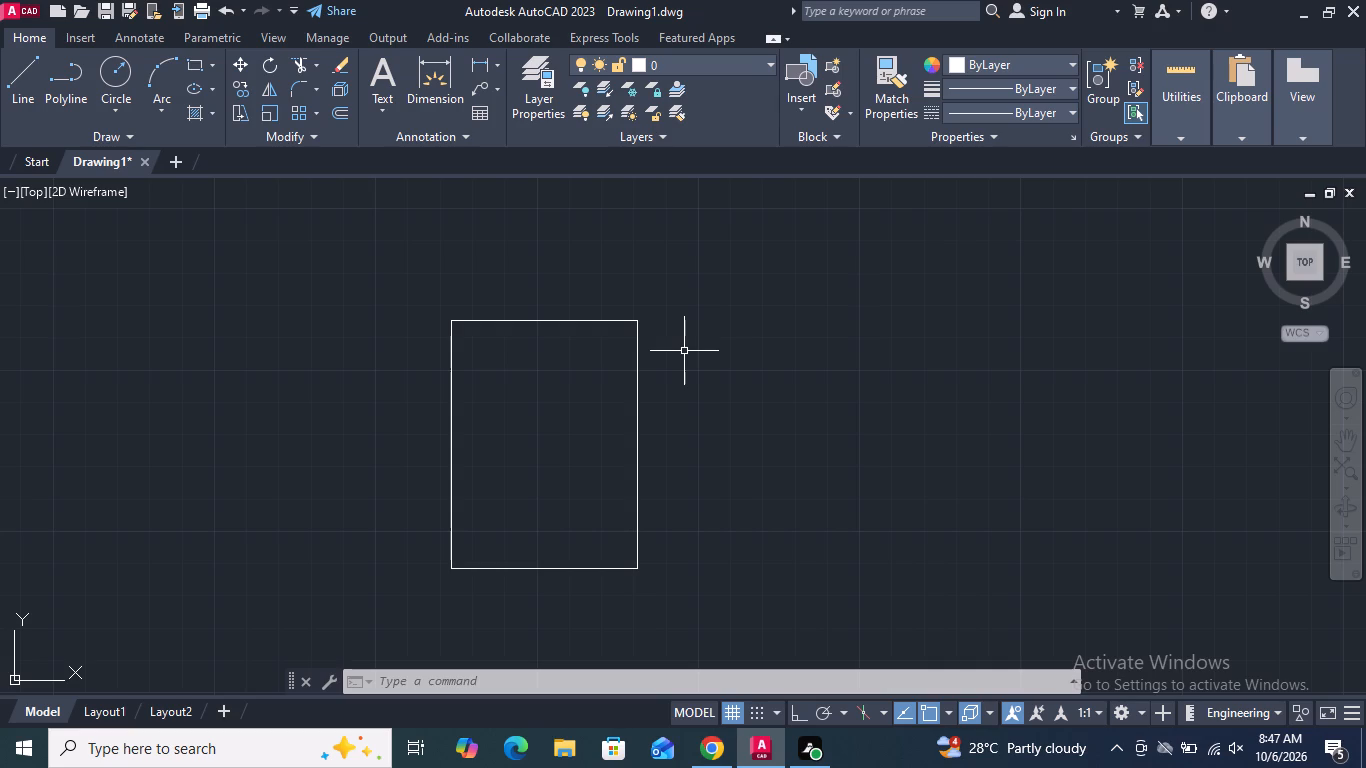
pyautogui.click(107, 69)
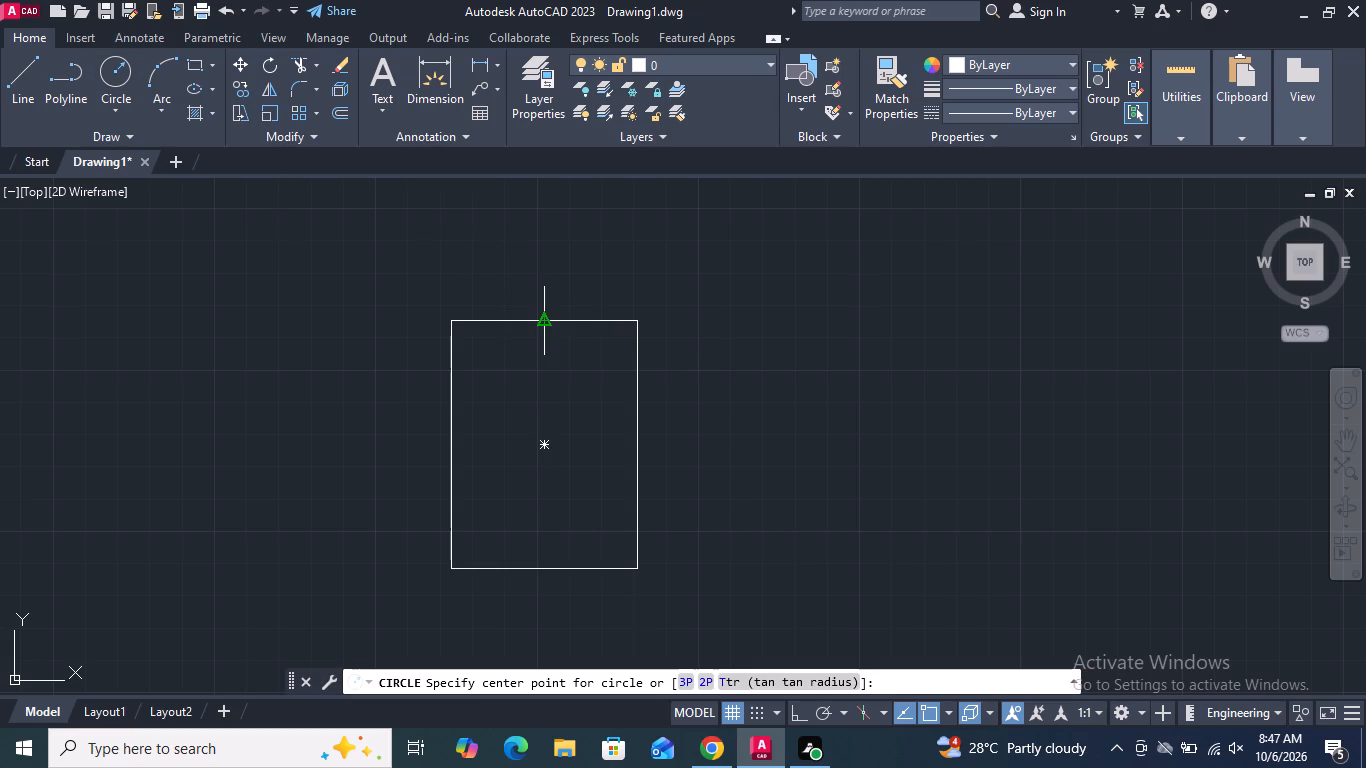
pyautogui.click(543, 321)
pyautogui.click(639, 317)
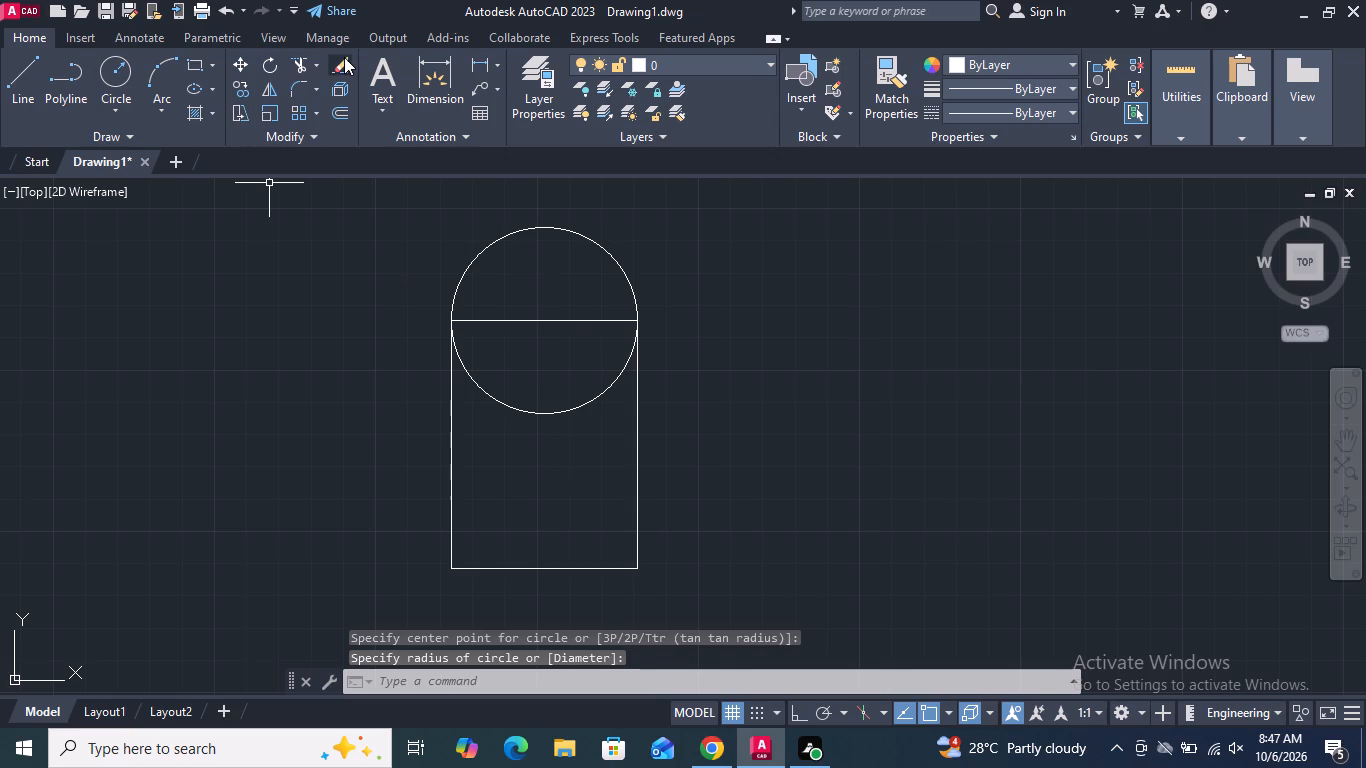
# Trim the circle's lower half and the rectangle's top edge to leave a single arched outline.
pyautogui.click(304, 60)
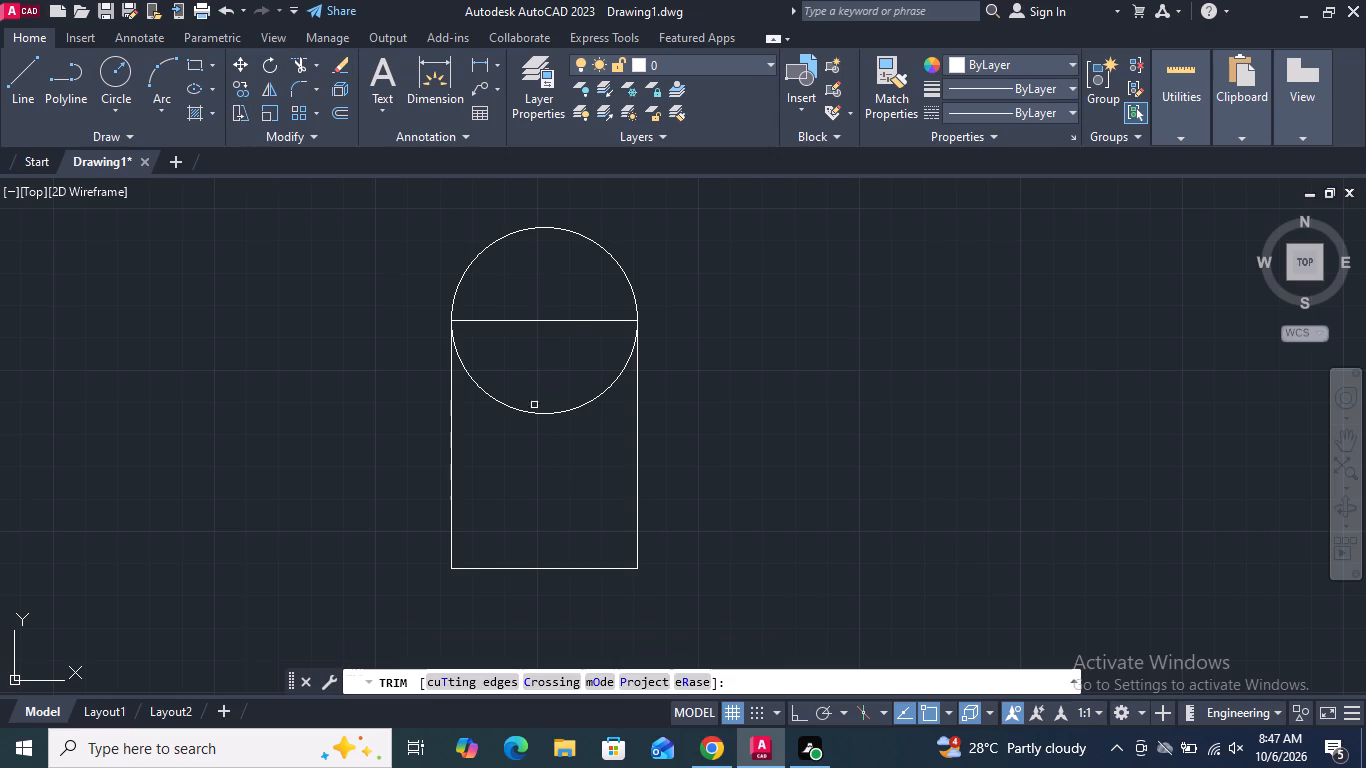
pyautogui.click(525, 409)
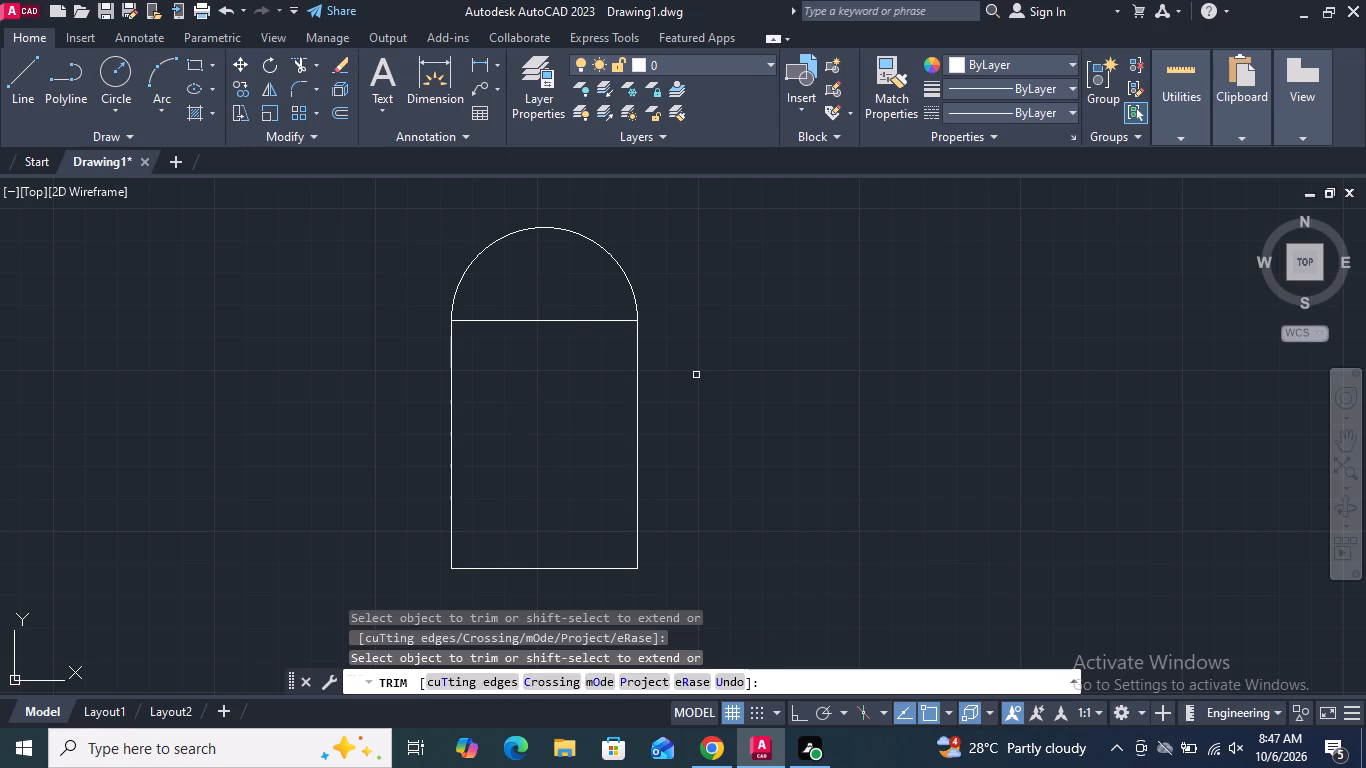
pyautogui.click(552, 324)
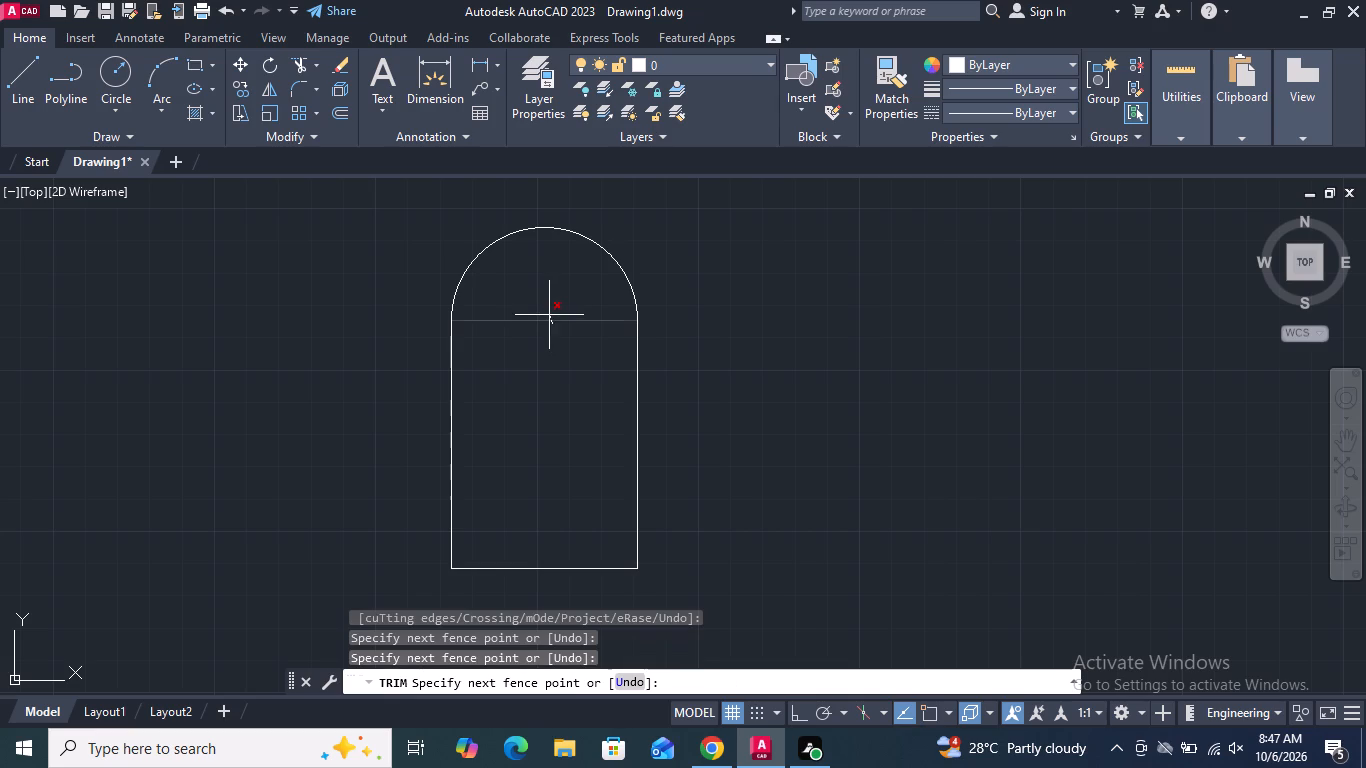
pyautogui.click(549, 315)
pyautogui.press('Return')
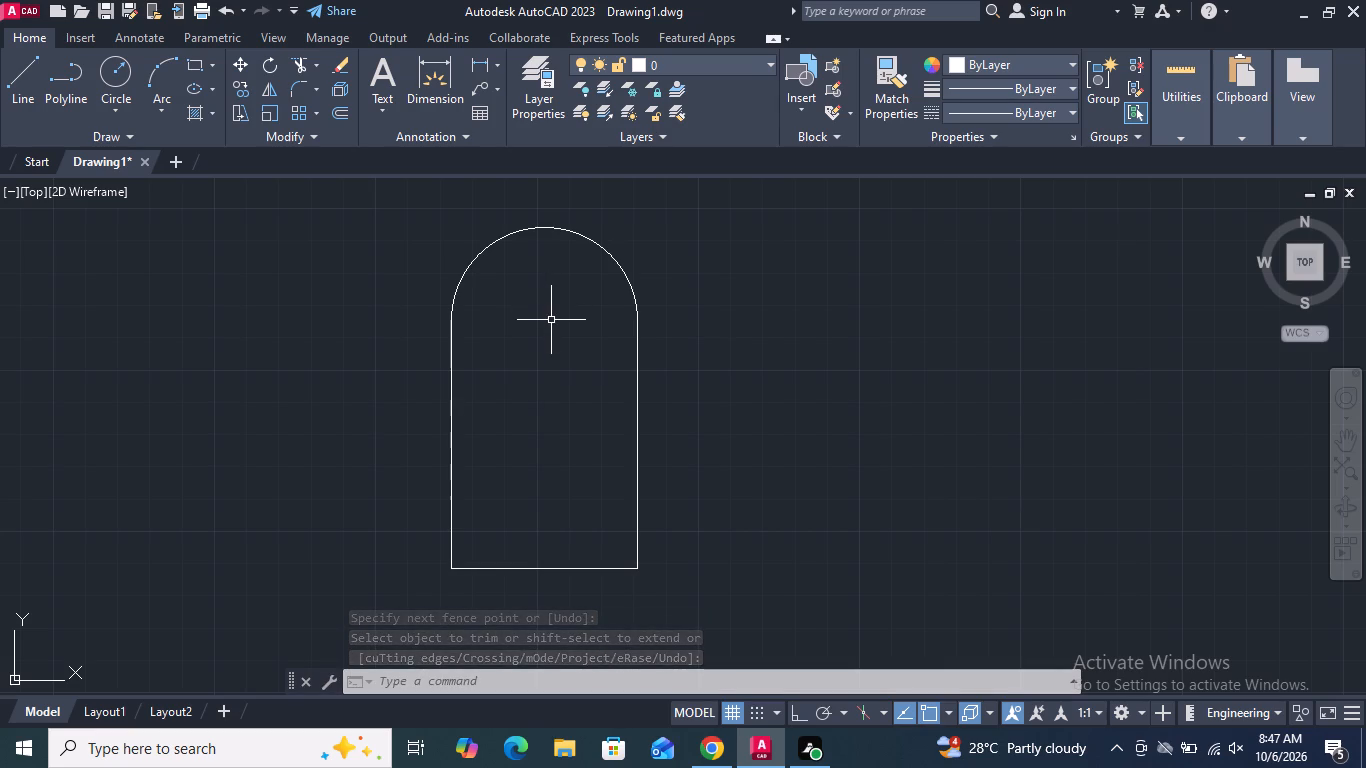
# Join the semicircular arc and the open rectangle into a single arched polyline.
pyautogui.click(728, 335)
pyautogui.click(613, 277)
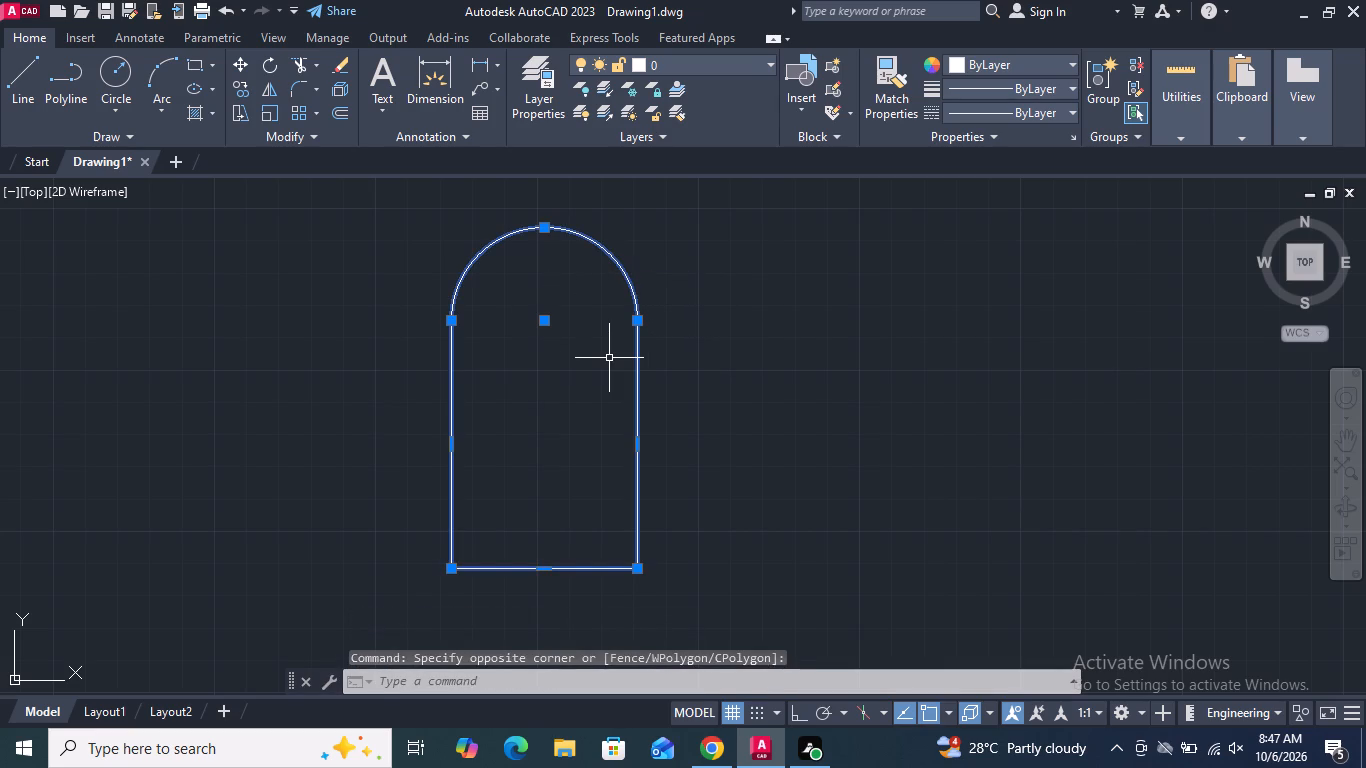
pyautogui.press('j')
pyautogui.press('Return')
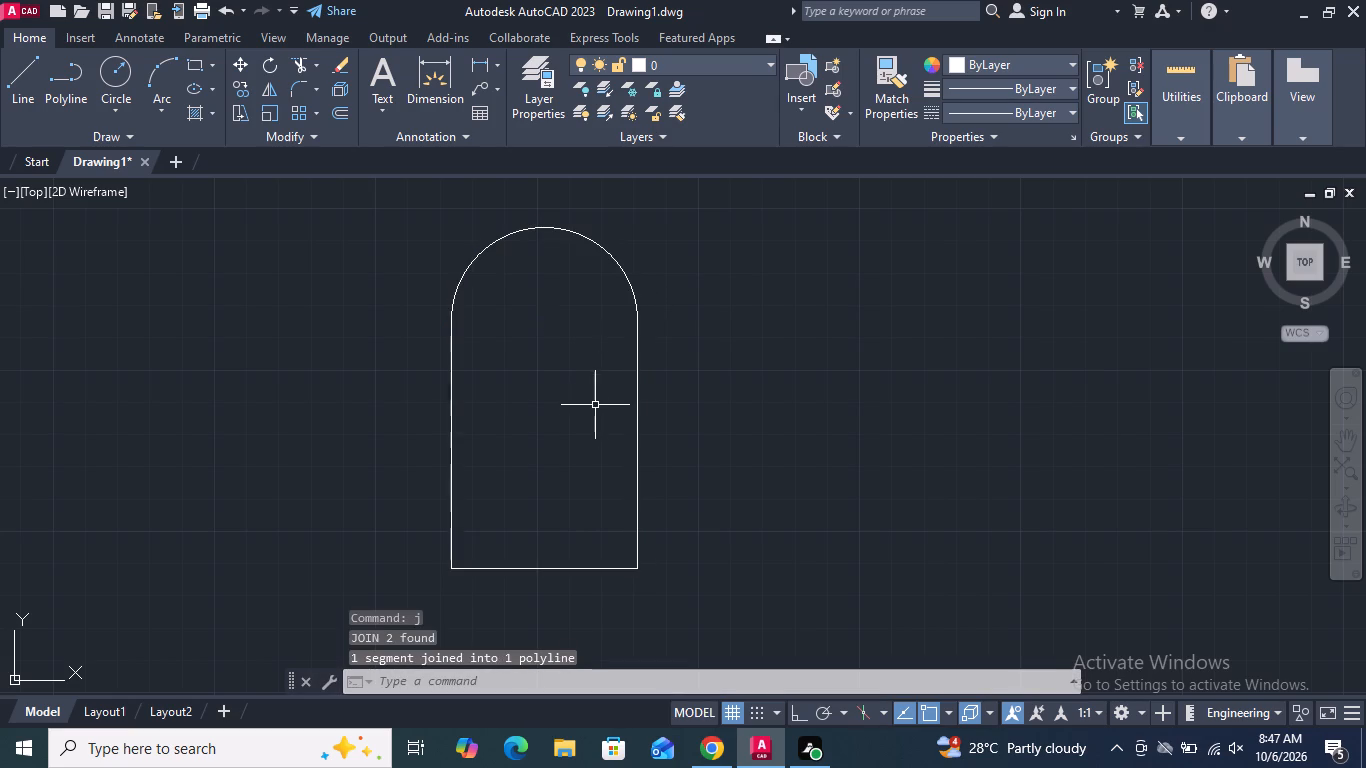
# Offset the arched outline 2" inward to form the frame's inner edge.
pyautogui.click(343, 110)
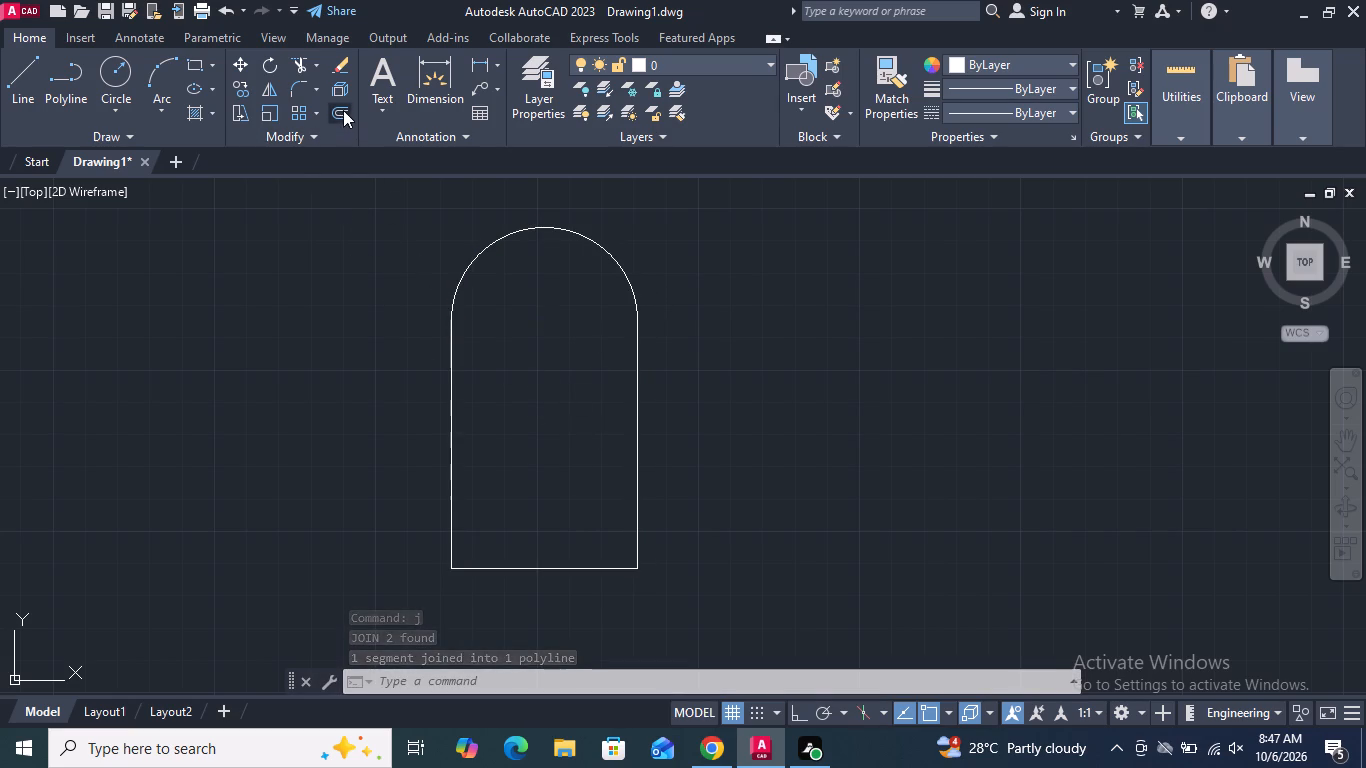
pyautogui.press('2')
pyautogui.hotkey('shift', '"')
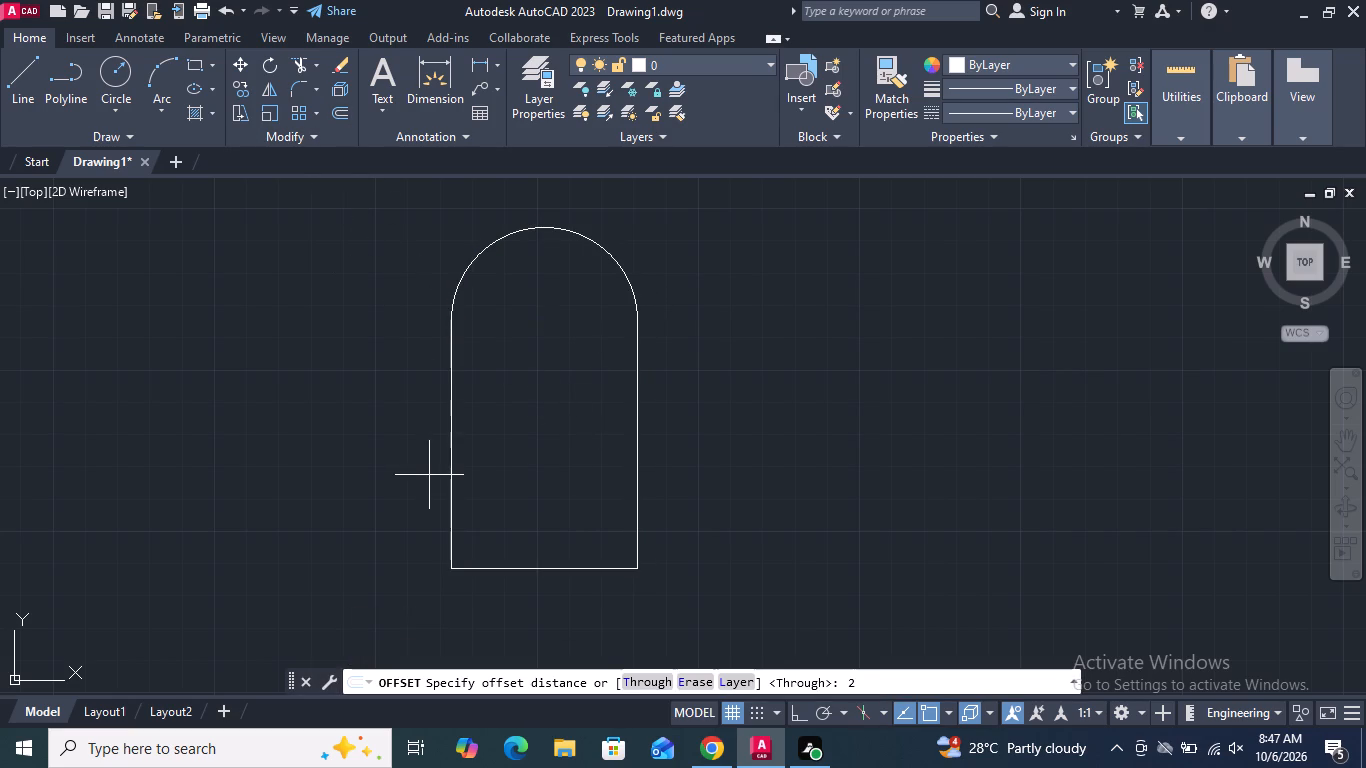
pyautogui.press('Return')
pyautogui.click(449, 441)
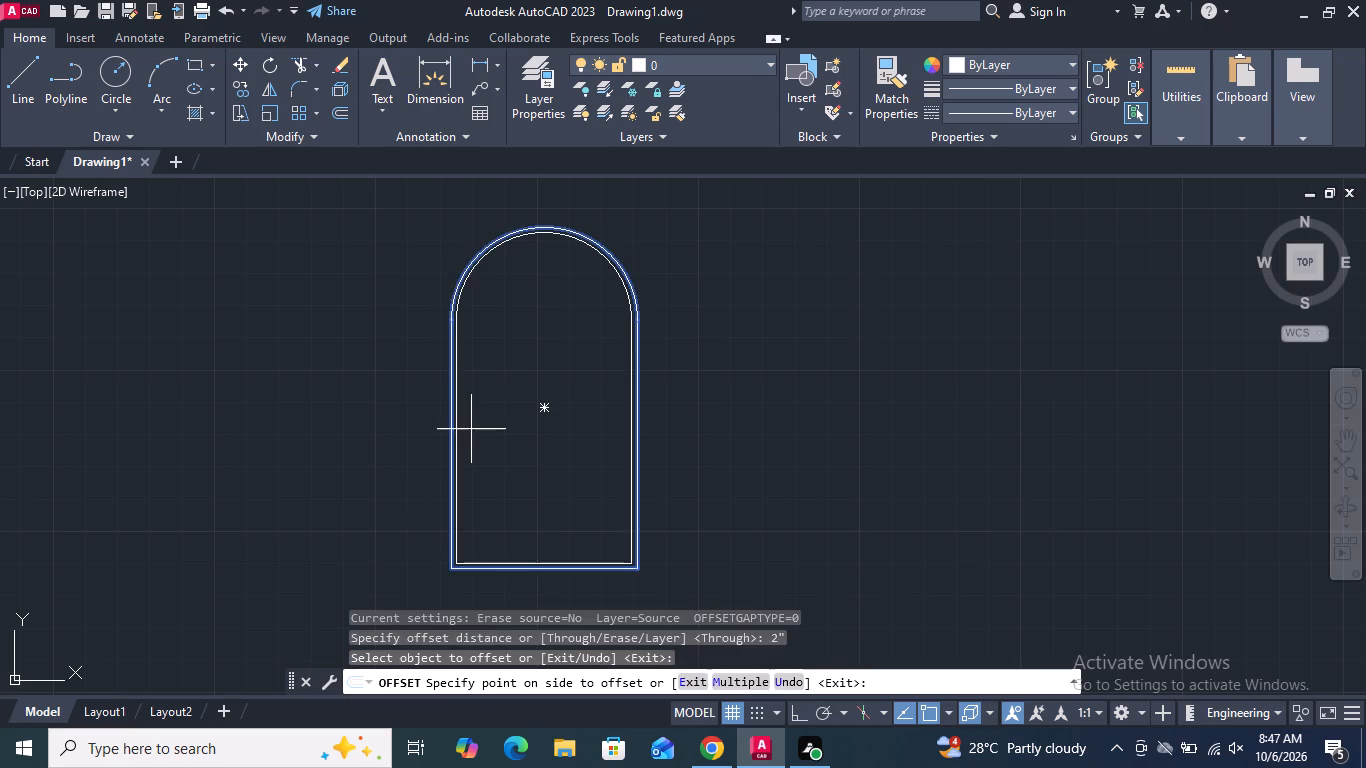
pyautogui.click(471, 429)
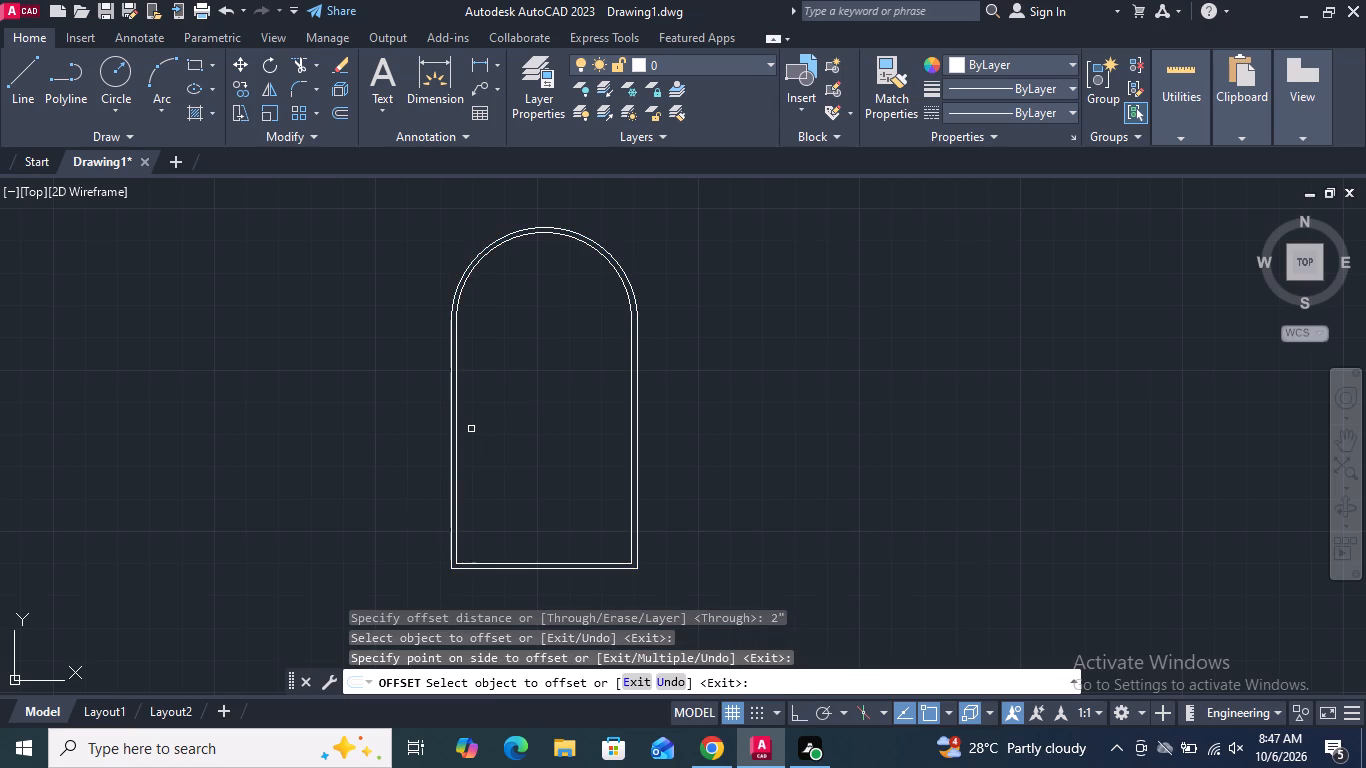
pyautogui.press('Return')
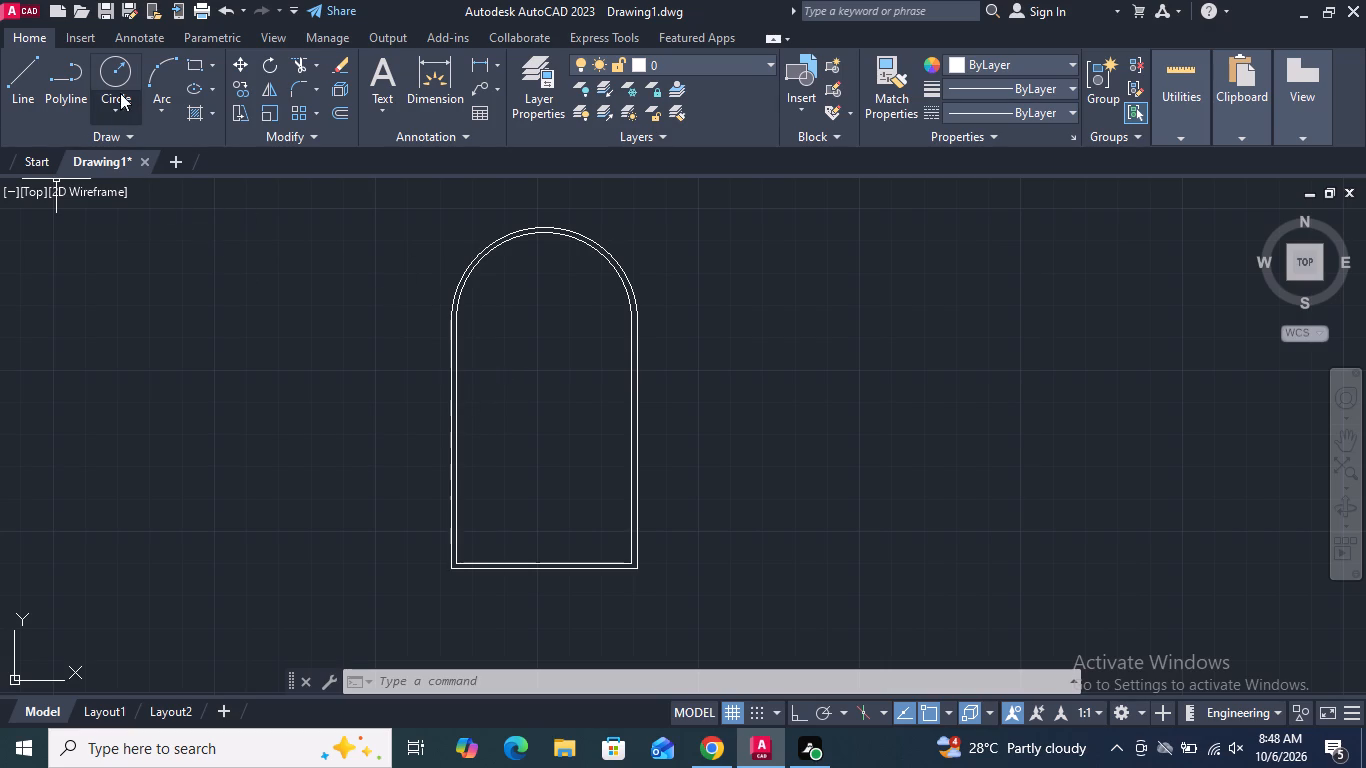
# Draw a shallow three-point arc from the inner outline's left springing point through its right springing point, ending just beyond the outer frame.
pyautogui.click(152, 79)
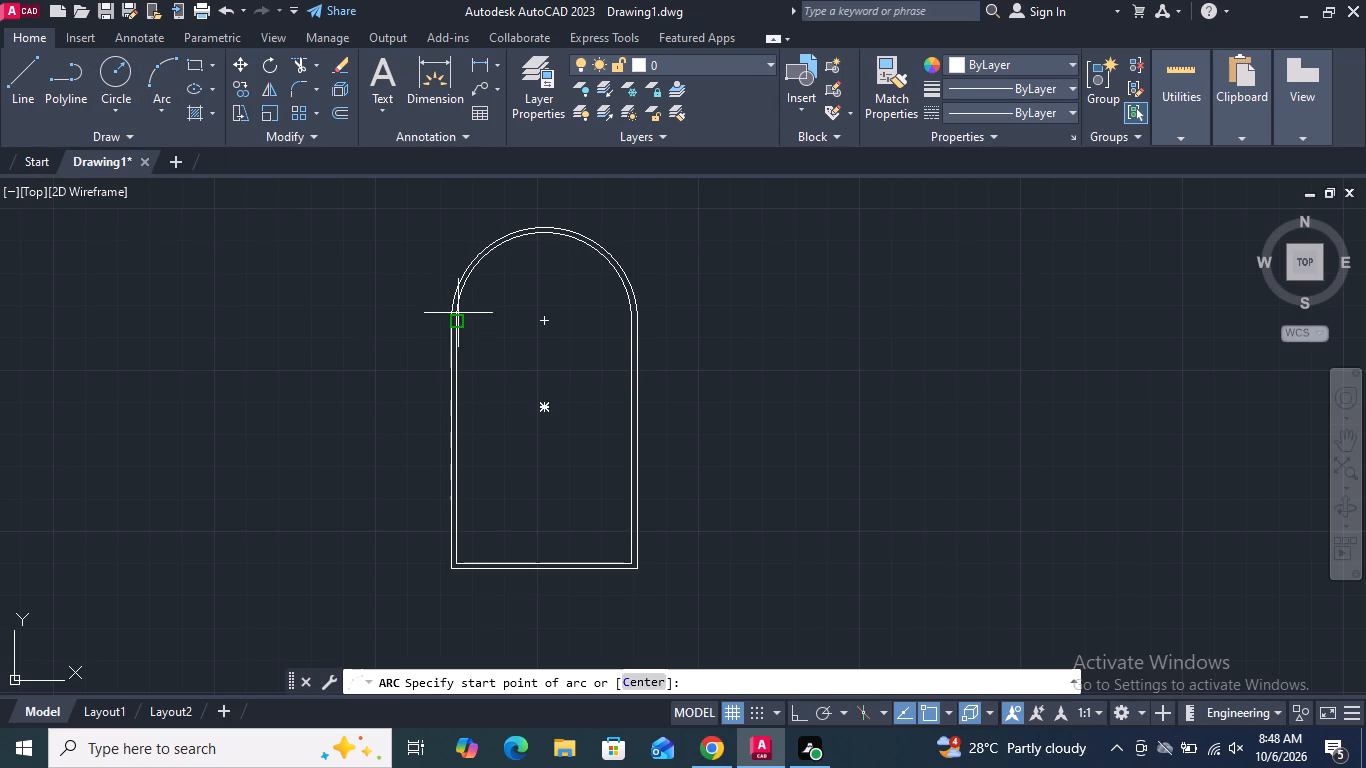
pyautogui.scroll(2, 458, 310)
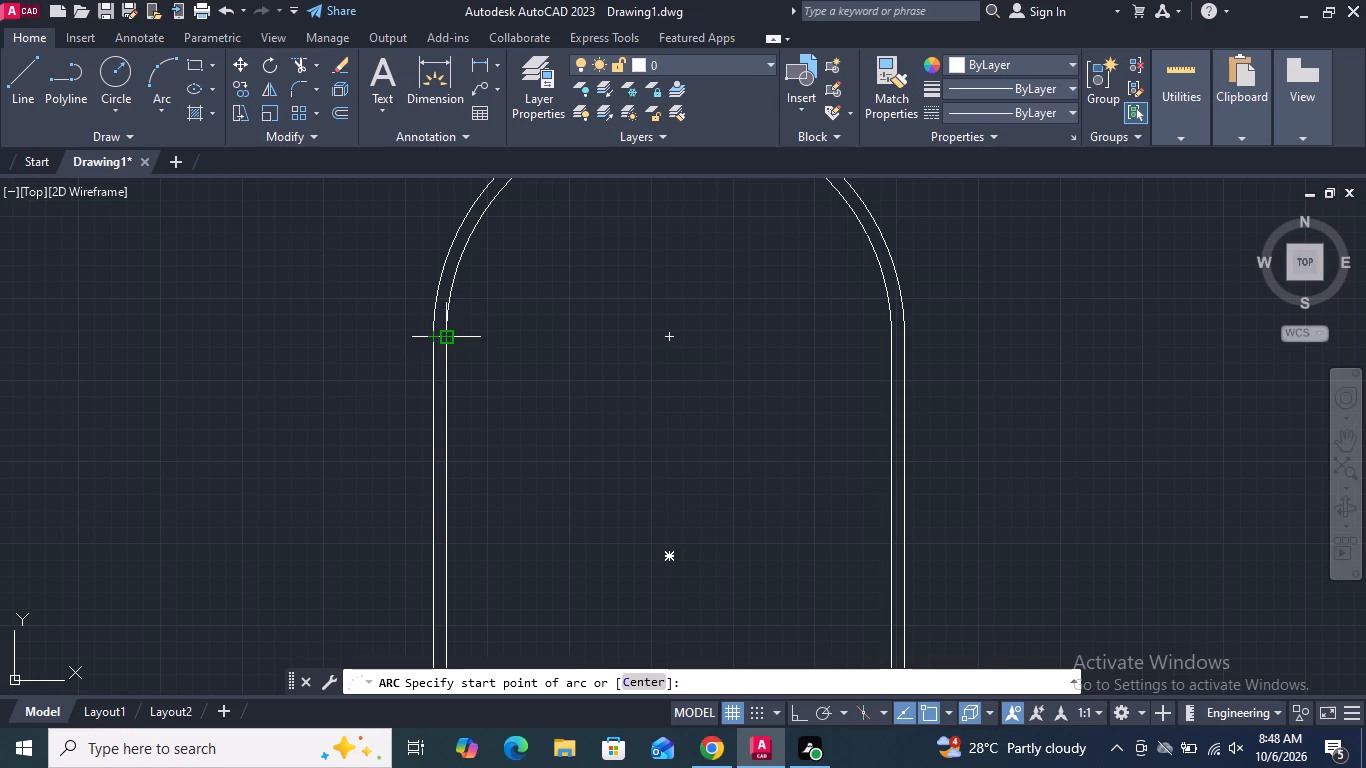
pyautogui.click(441, 341)
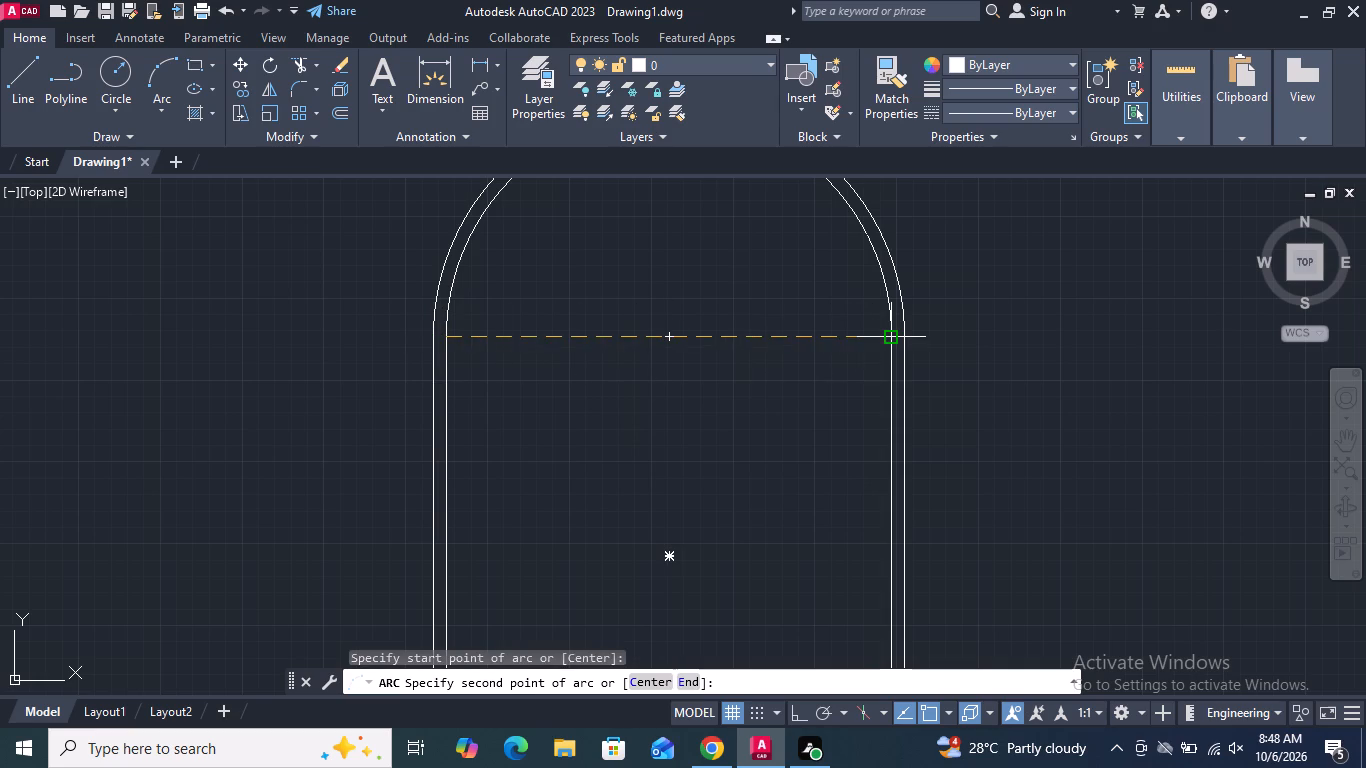
pyautogui.click(894, 339)
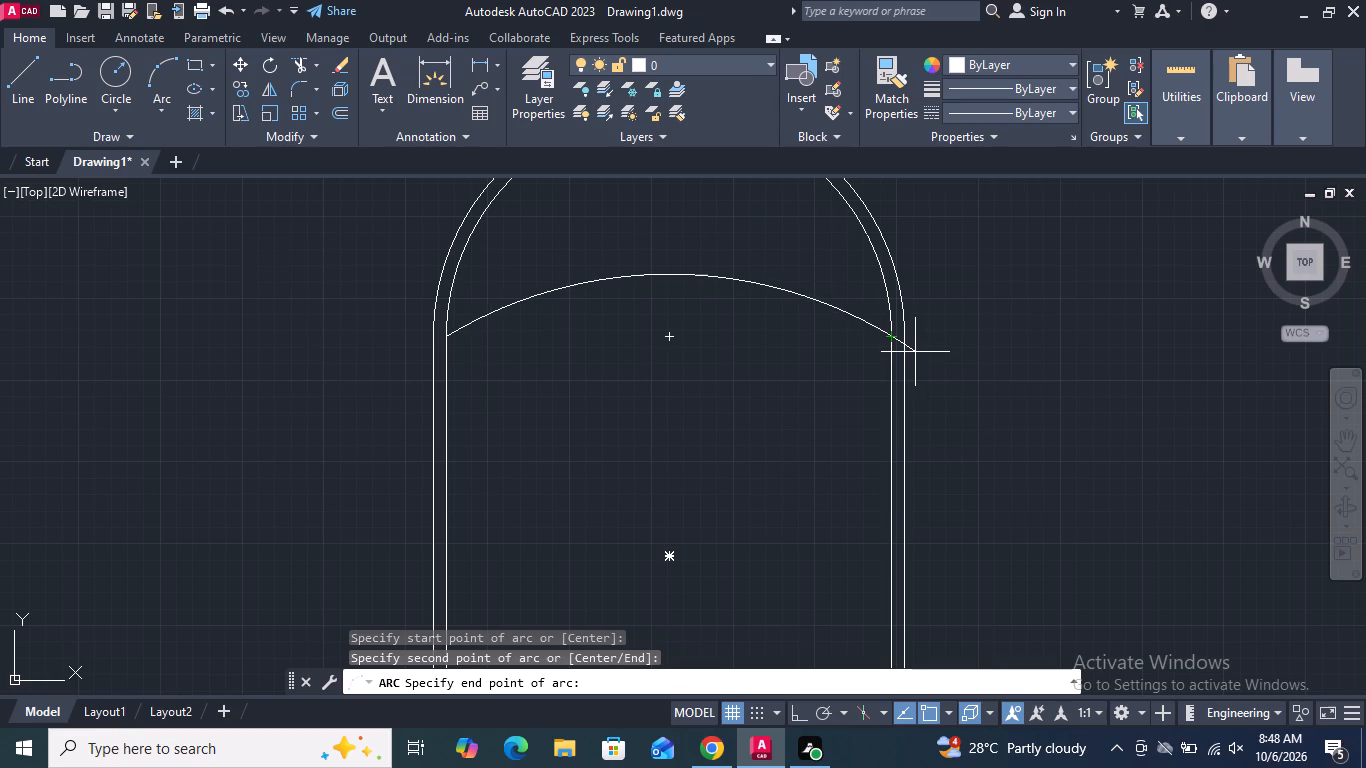
pyautogui.click(915, 352)
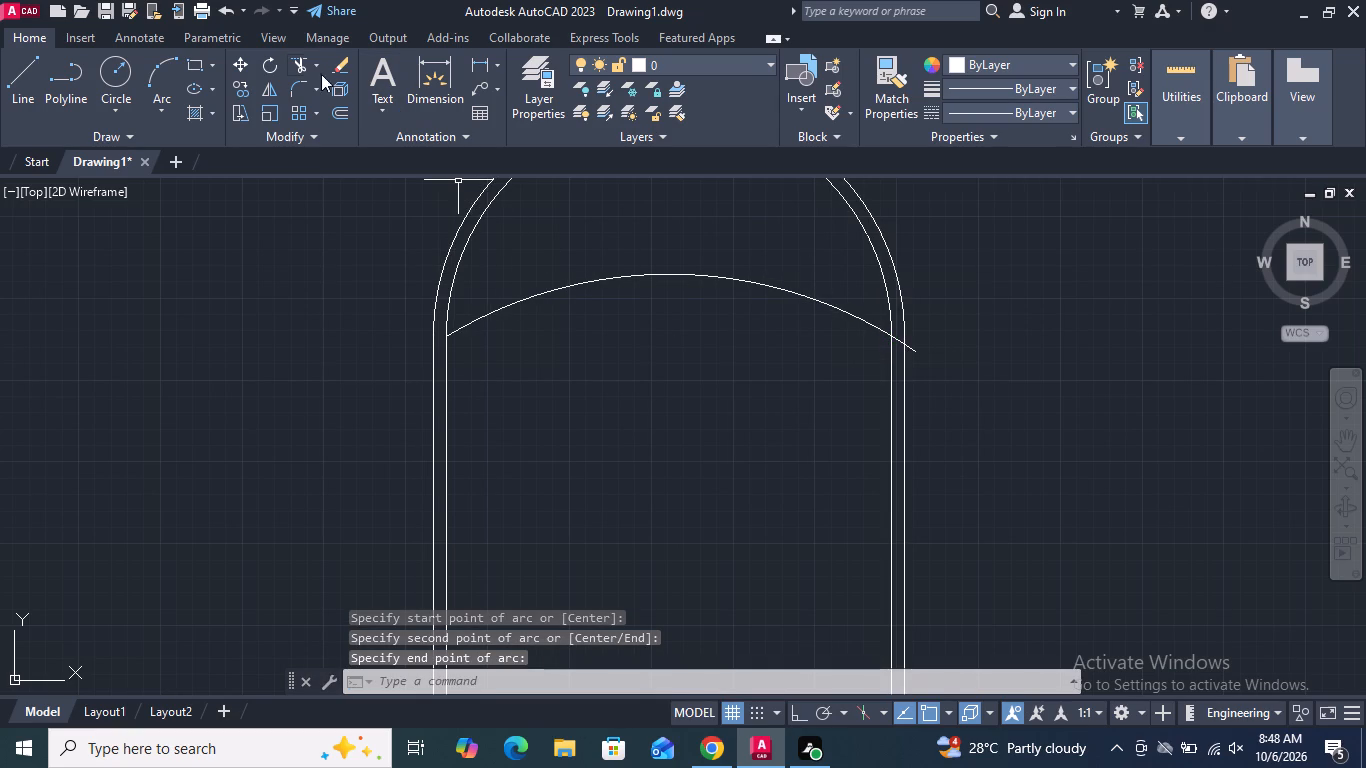
# Trim the shallow arc's overshoot across and beyond the right side of the frame, back to the inner outline.
pyautogui.click(302, 63)
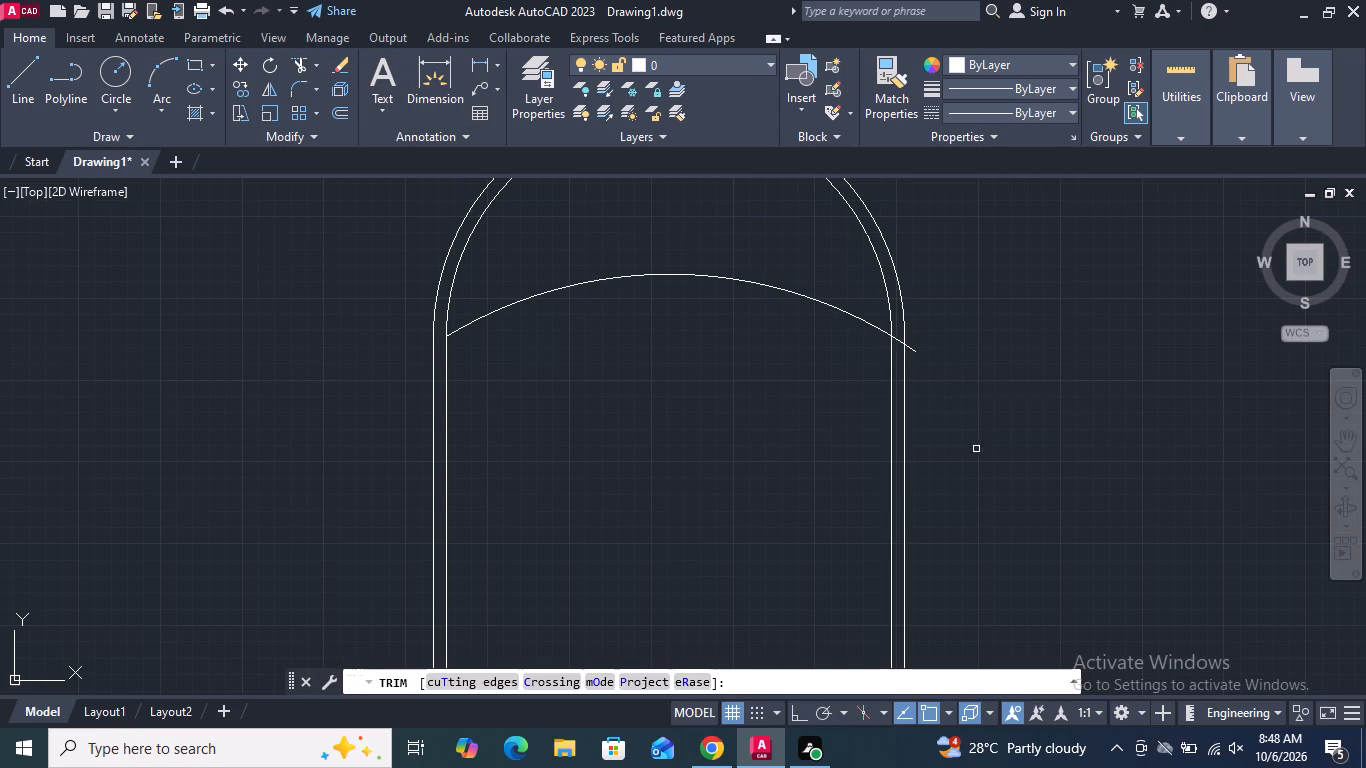
pyautogui.scroll(3, 895, 331)
pyautogui.moveTo(895, 343); pyautogui.dragTo(900, 372)
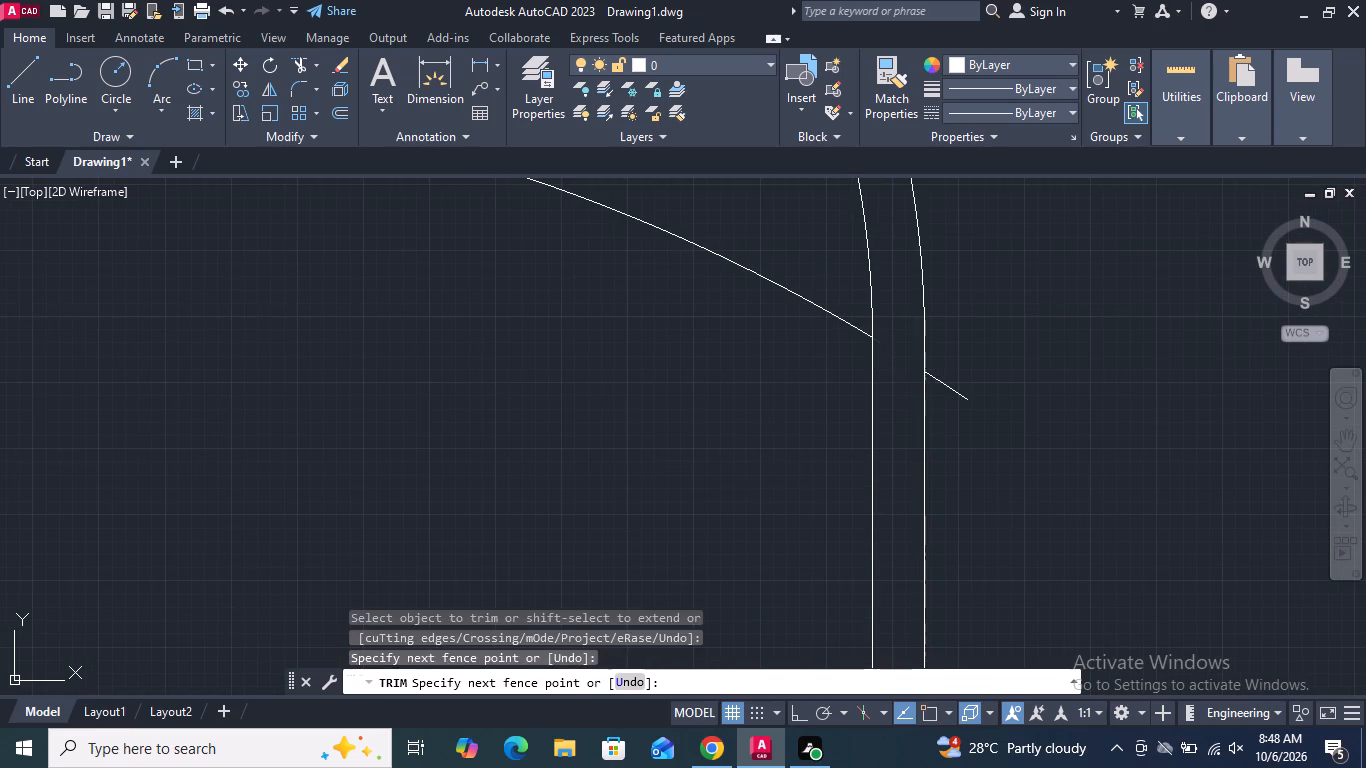
pyautogui.moveTo(955, 375); pyautogui.dragTo(953, 414)
pyautogui.scroll(-3, 953, 414)
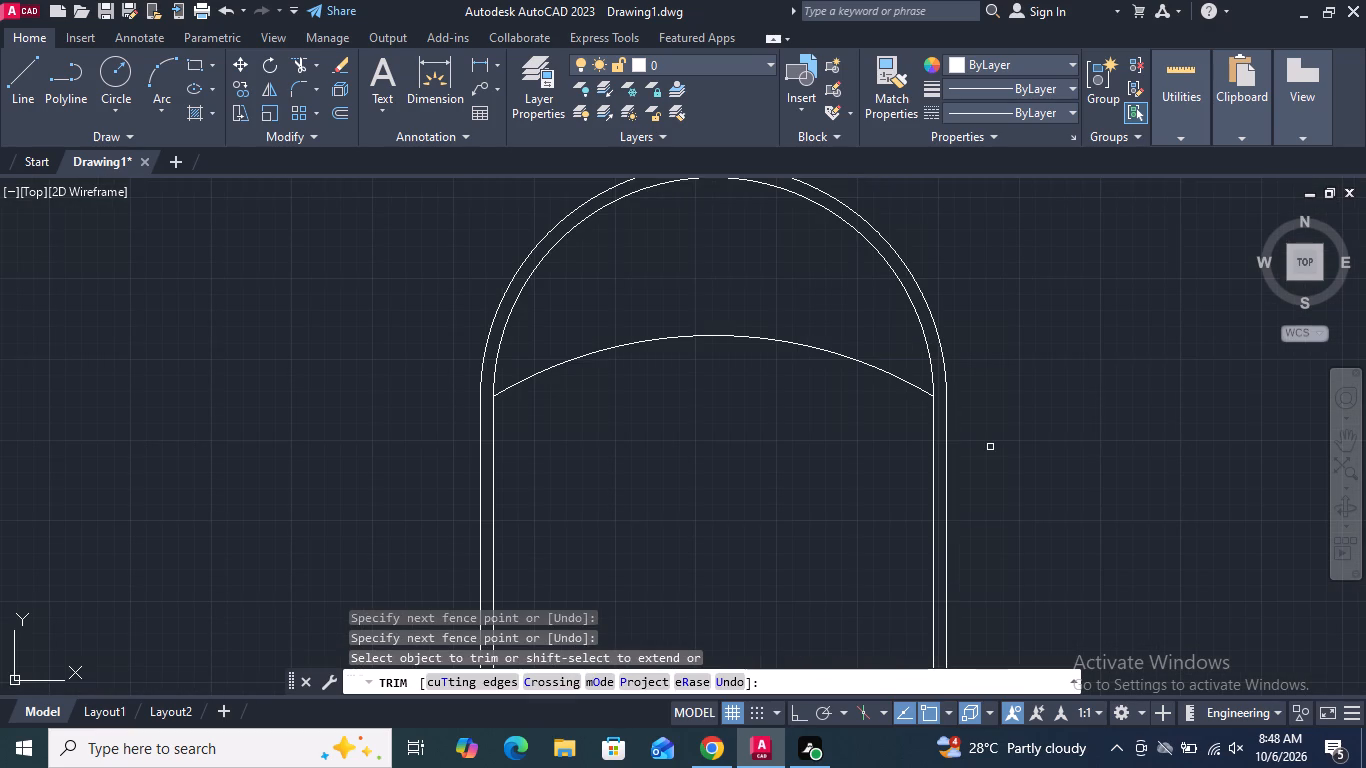
pyautogui.press('Return')
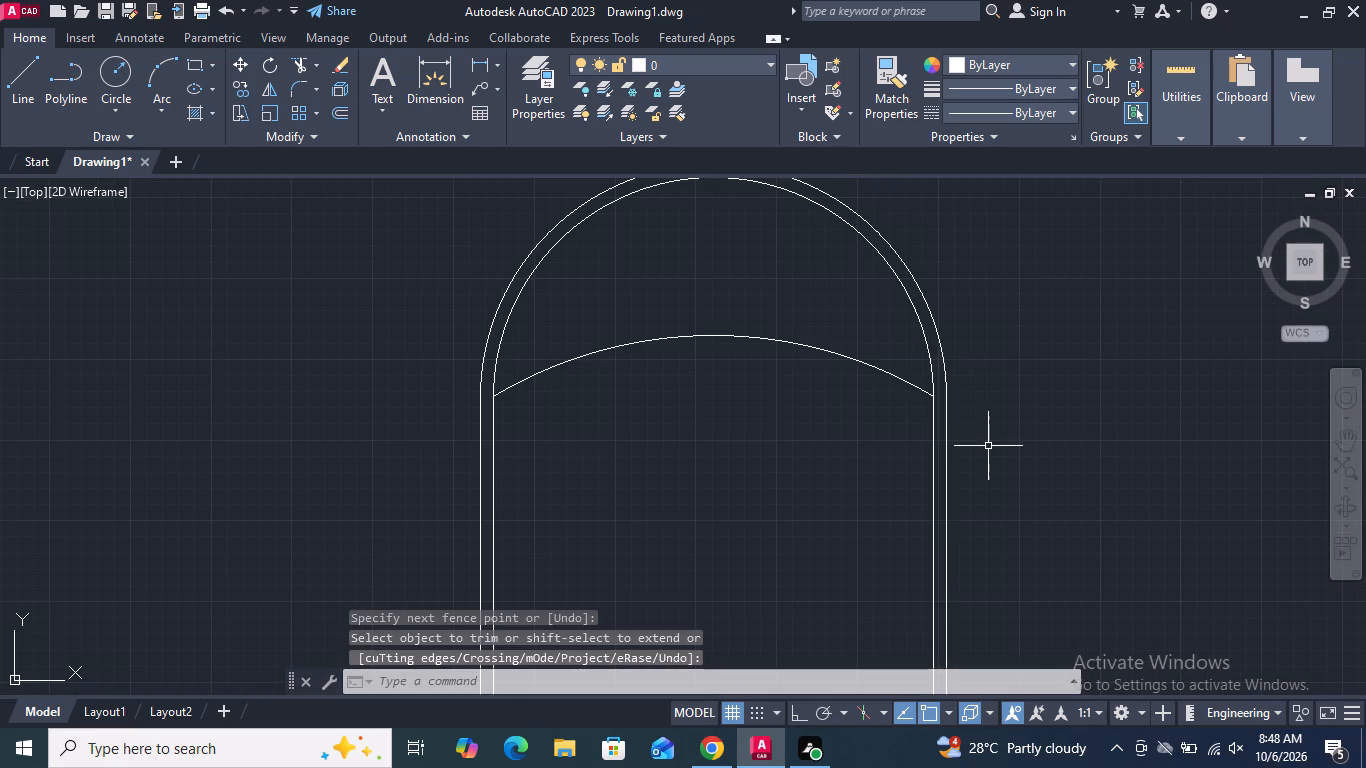
# Offset the shallow arc 2" downward to form a curved crossbar.
pyautogui.moveTo(752, 433); pyautogui.dragTo(746, 410, button='middle')
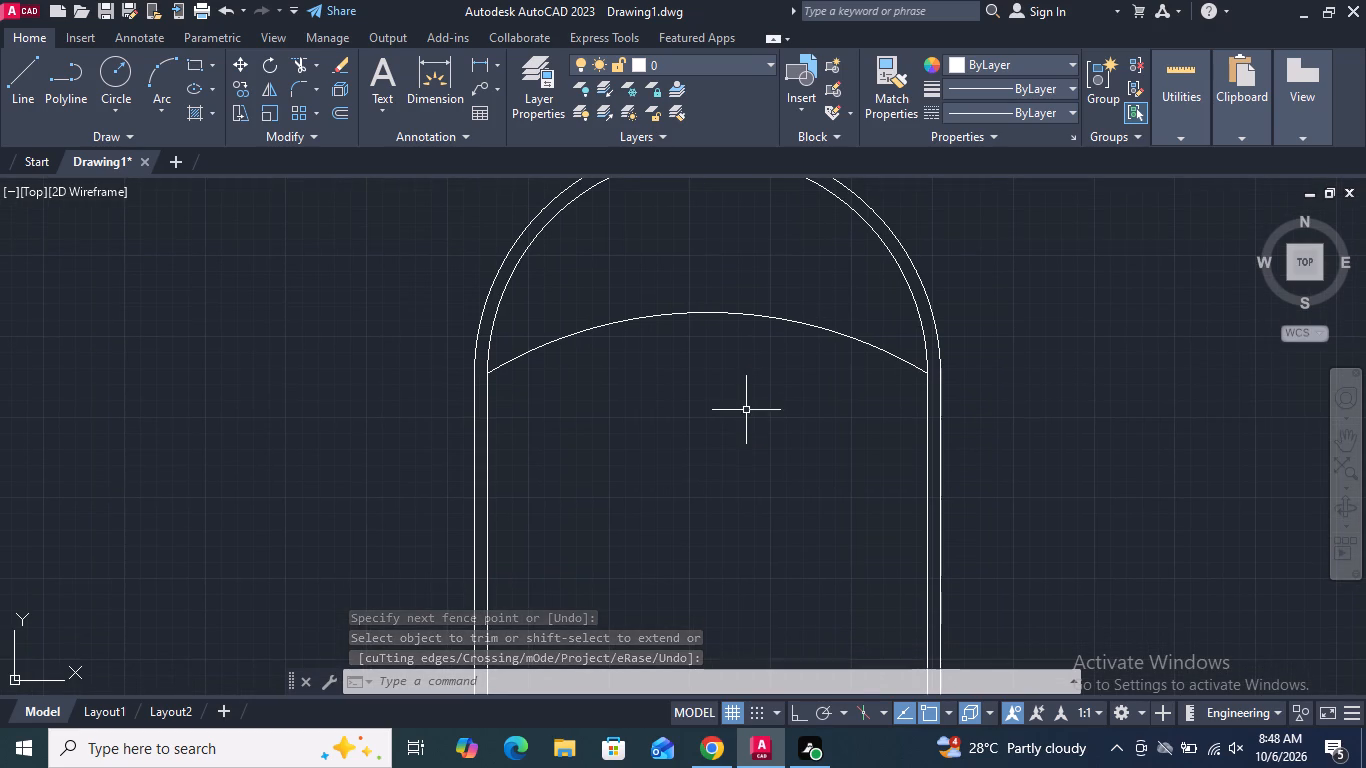
pyautogui.scroll(-1, 736, 426)
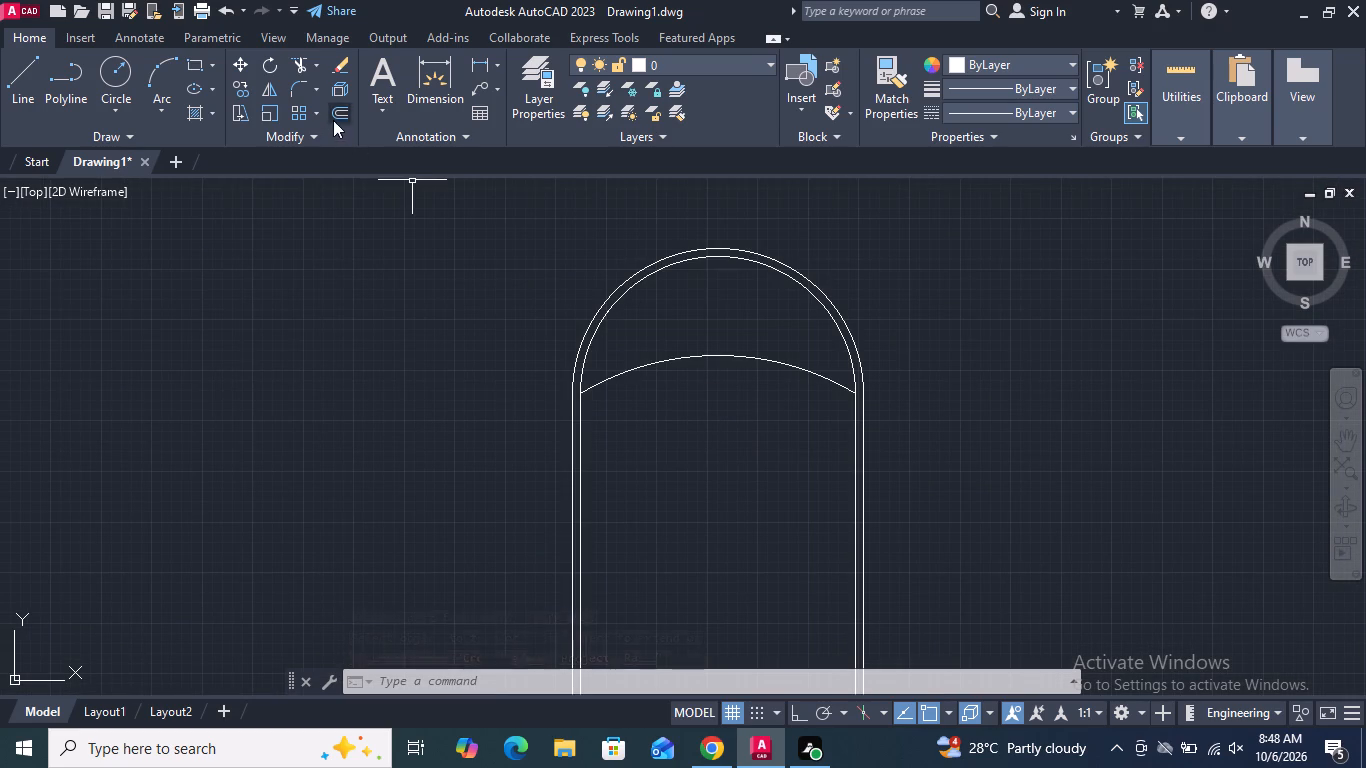
pyautogui.click(336, 113)
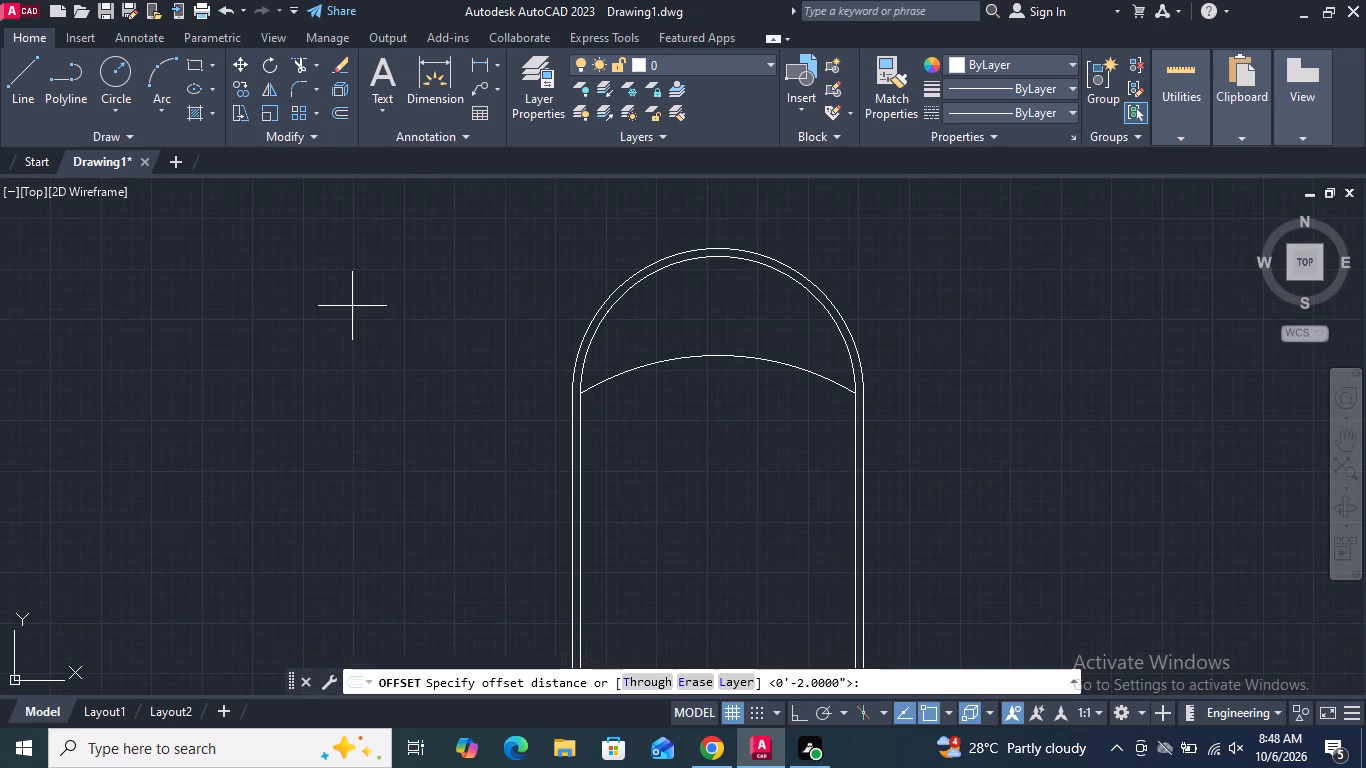
pyautogui.click(352, 306)
pyautogui.press('Return')
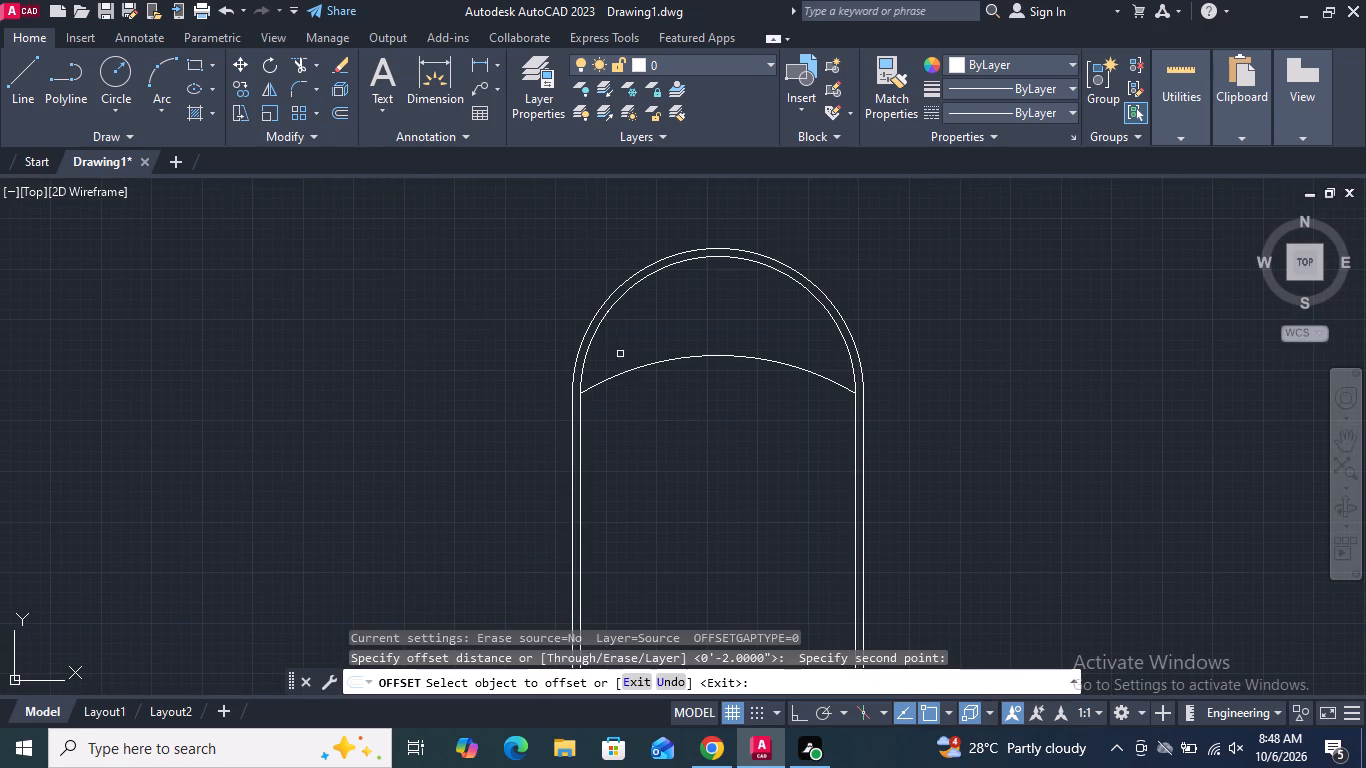
pyautogui.click(646, 368)
pyautogui.click(646, 390)
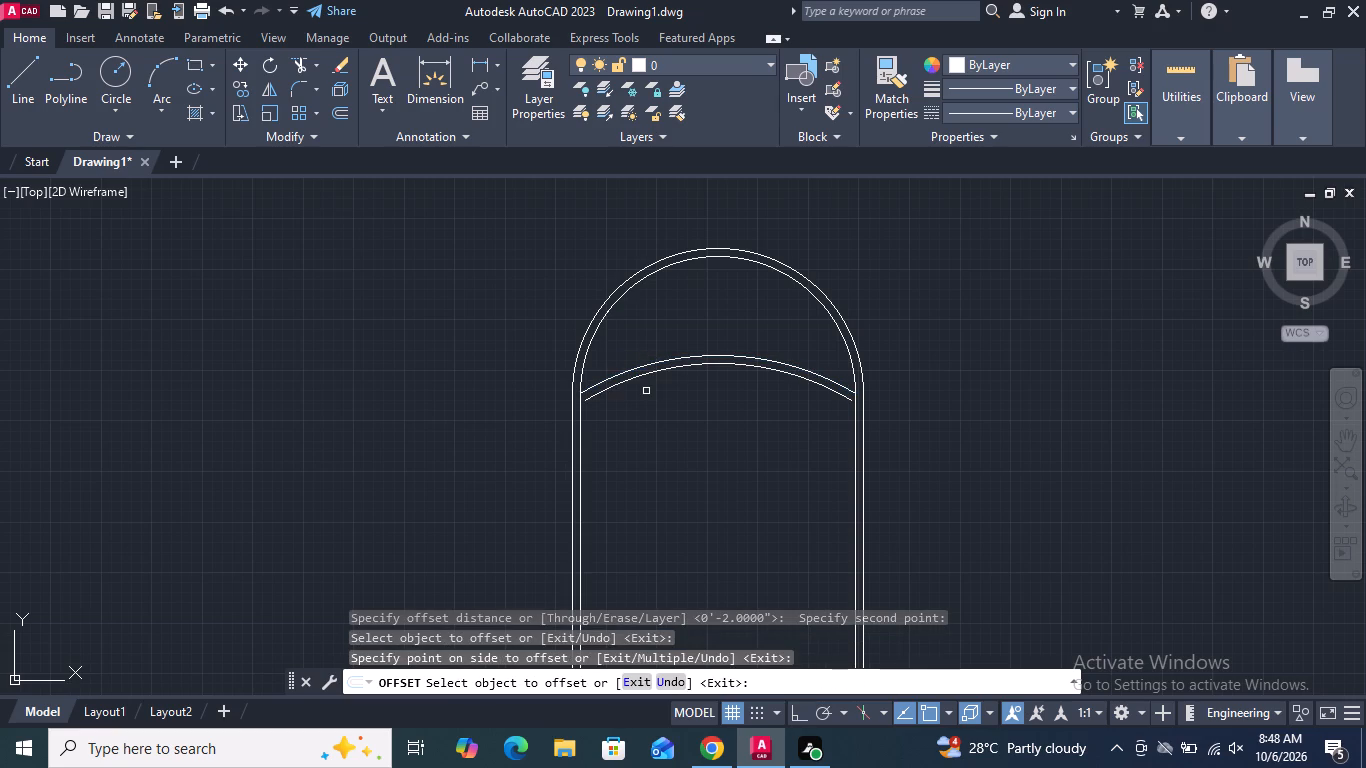
pyautogui.press('Return')
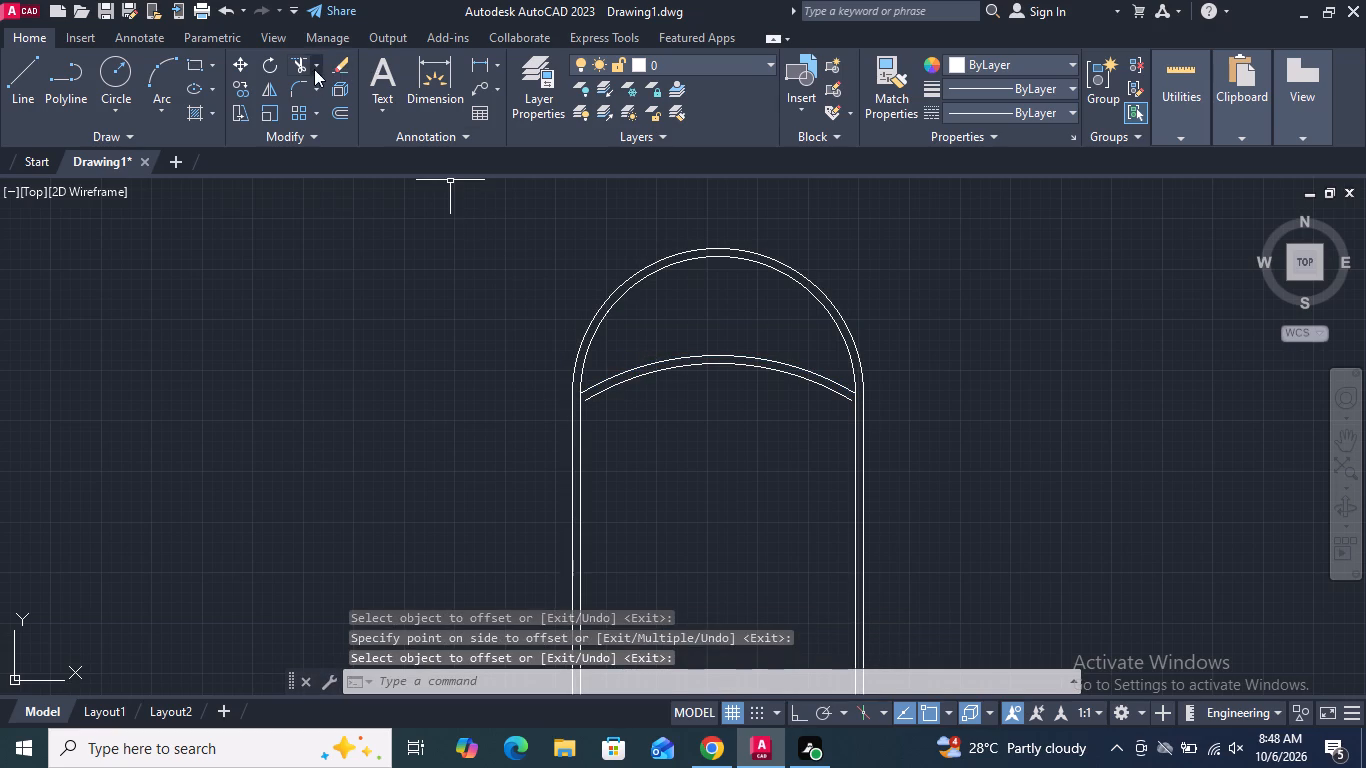
# Extend both ends of the crossbar's lower arc to the inner frame outline.
pyautogui.click(309, 65)
pyautogui.click(314, 64)
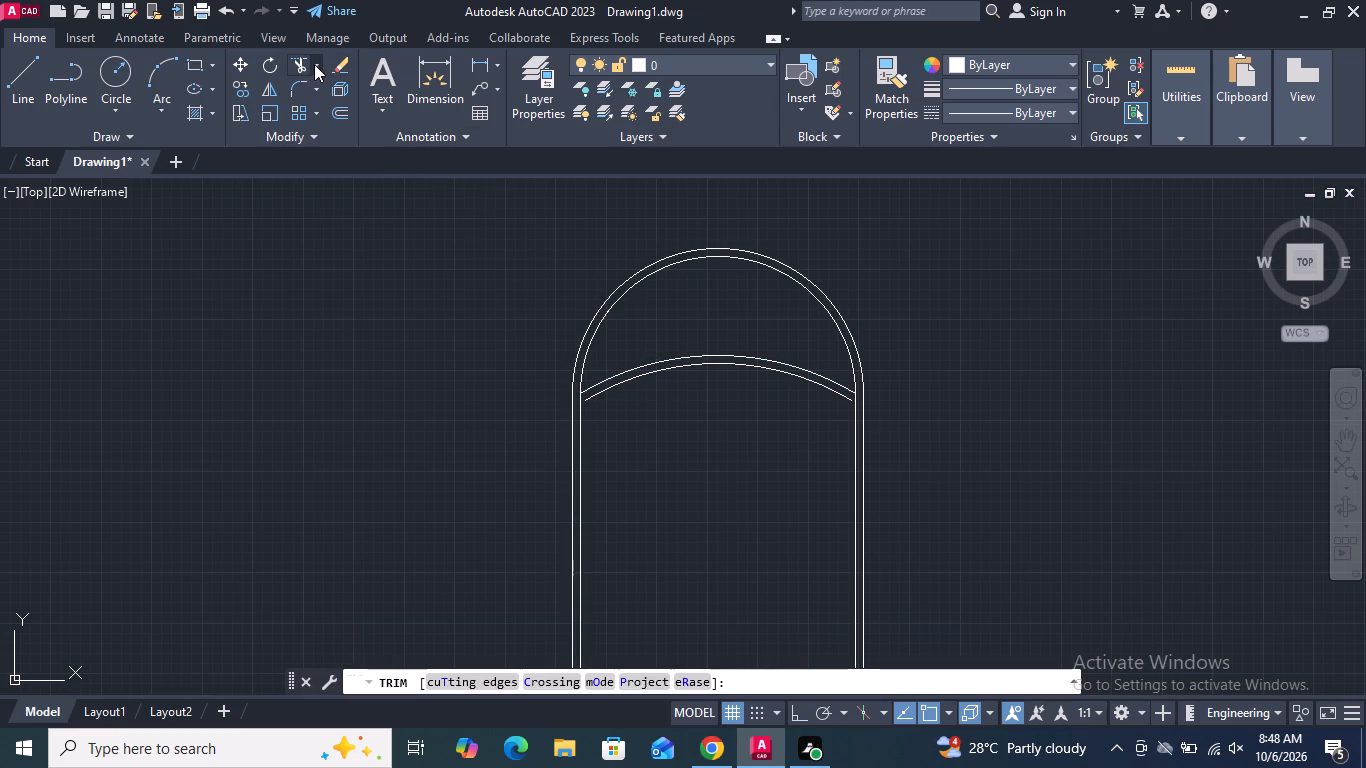
pyautogui.click(343, 134)
pyautogui.scroll(2, 605, 409)
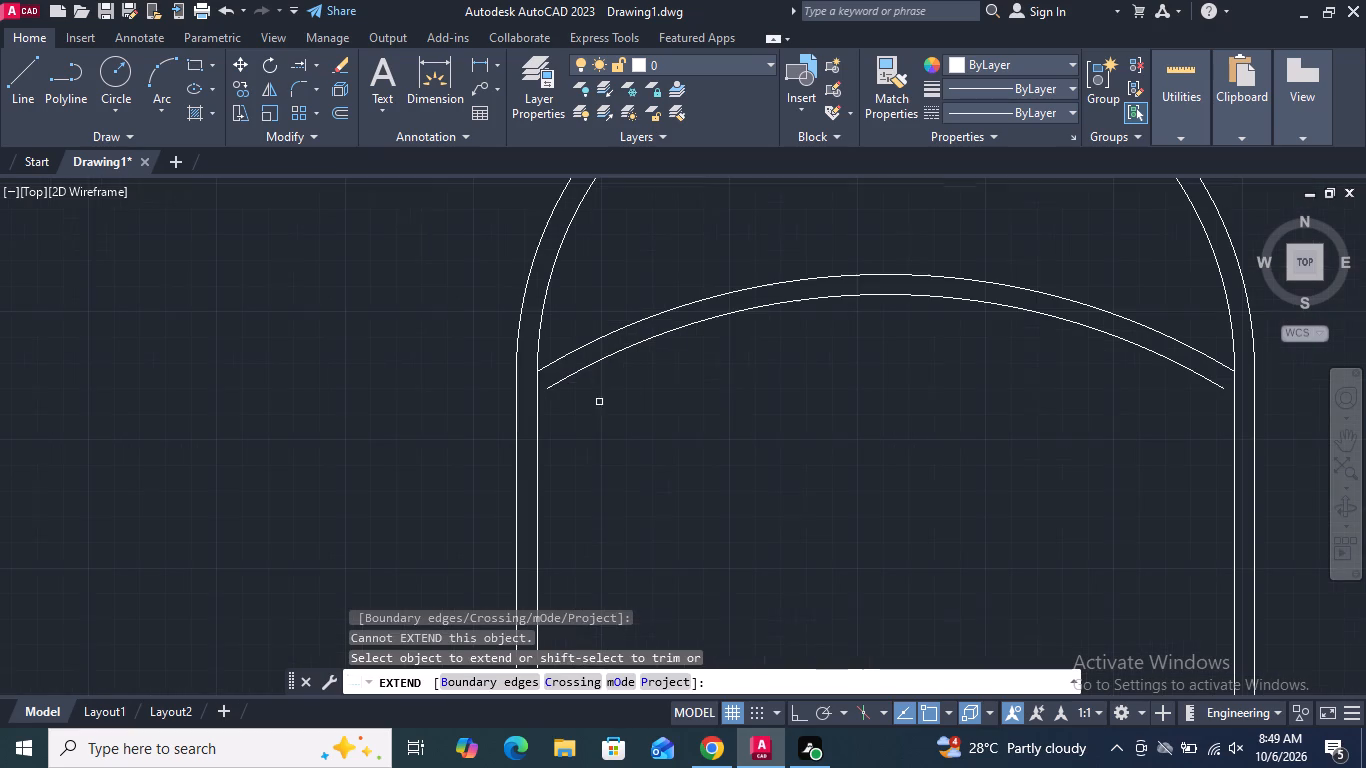
pyautogui.click(562, 382)
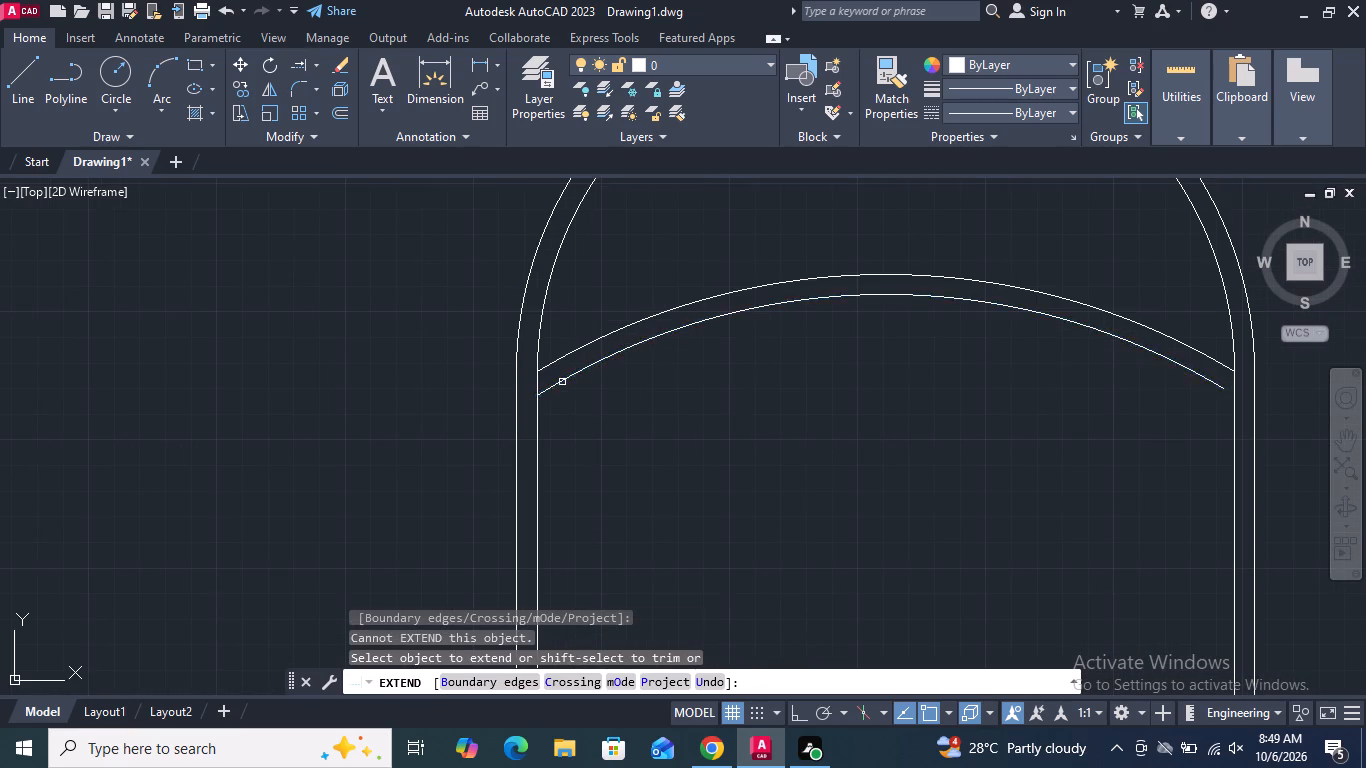
pyautogui.click(1203, 379)
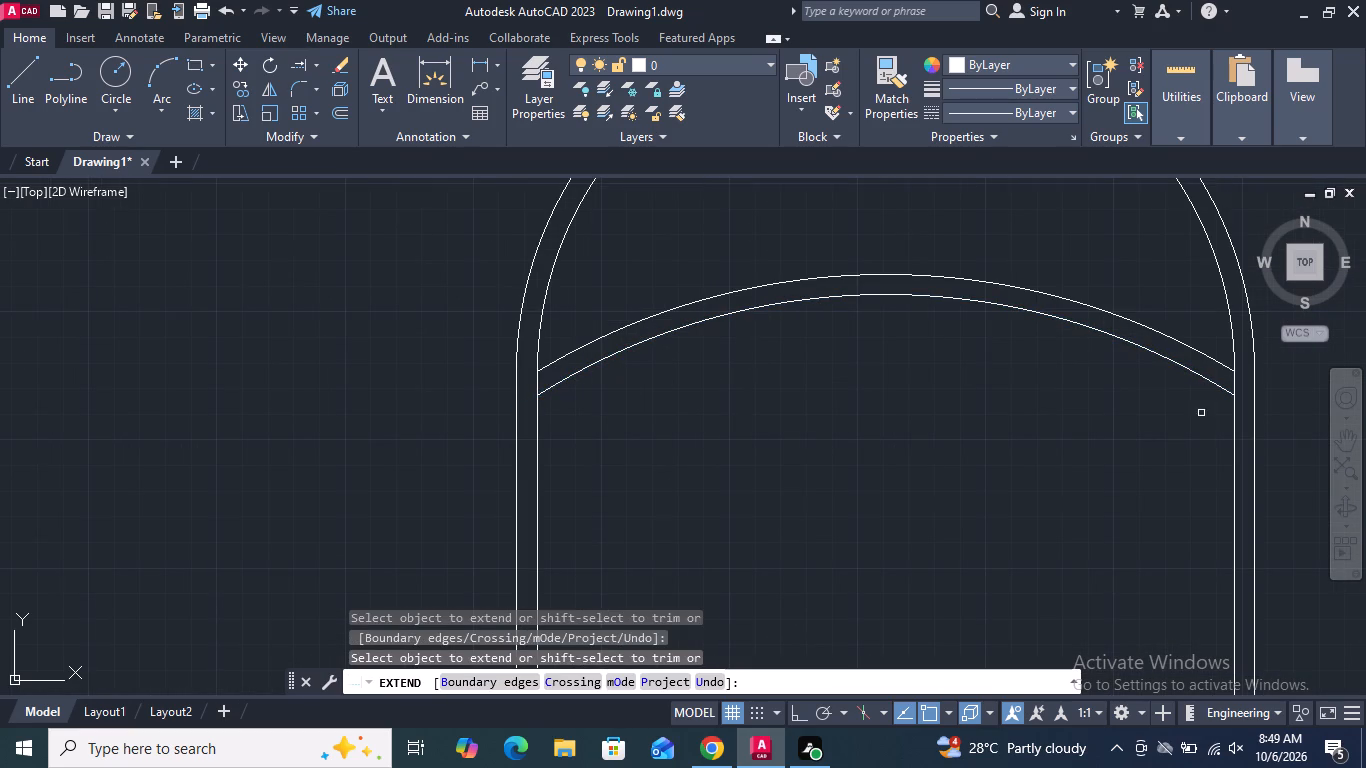
pyautogui.press('Return')
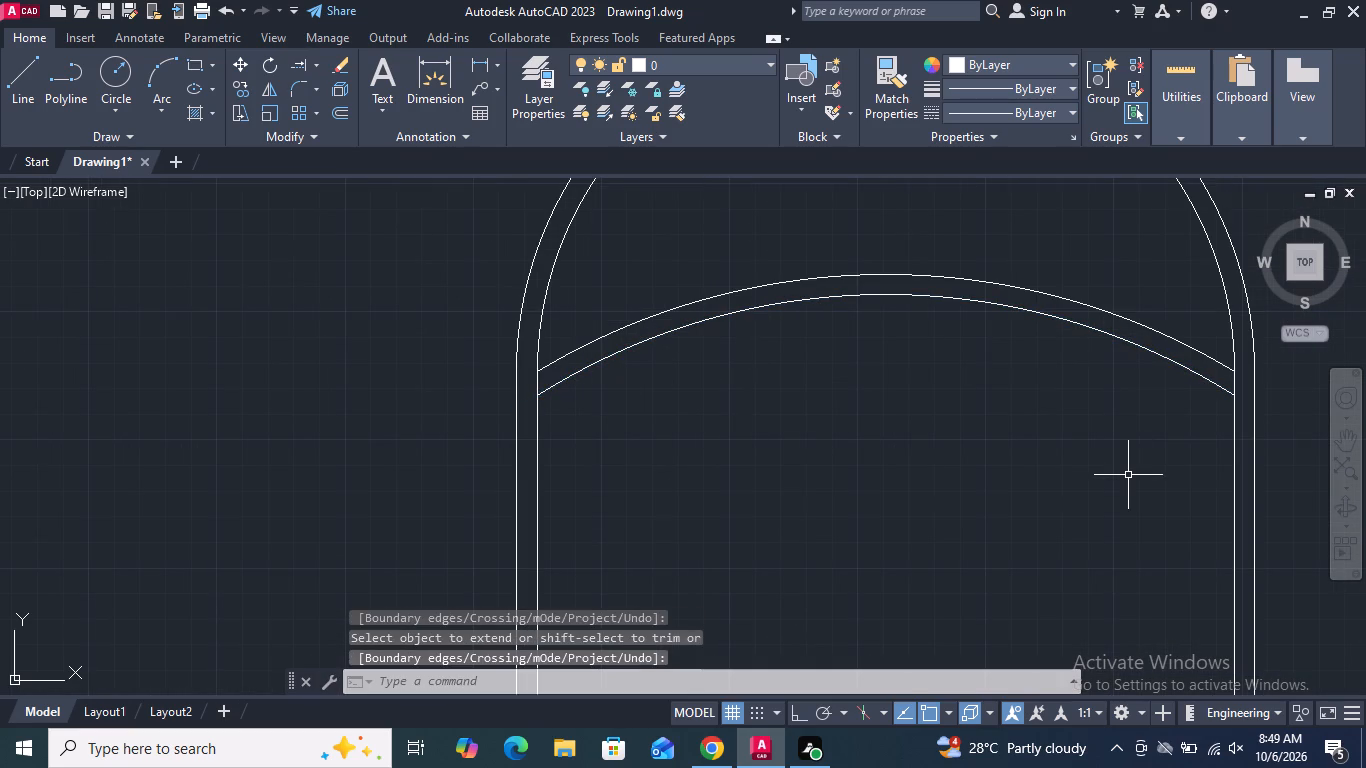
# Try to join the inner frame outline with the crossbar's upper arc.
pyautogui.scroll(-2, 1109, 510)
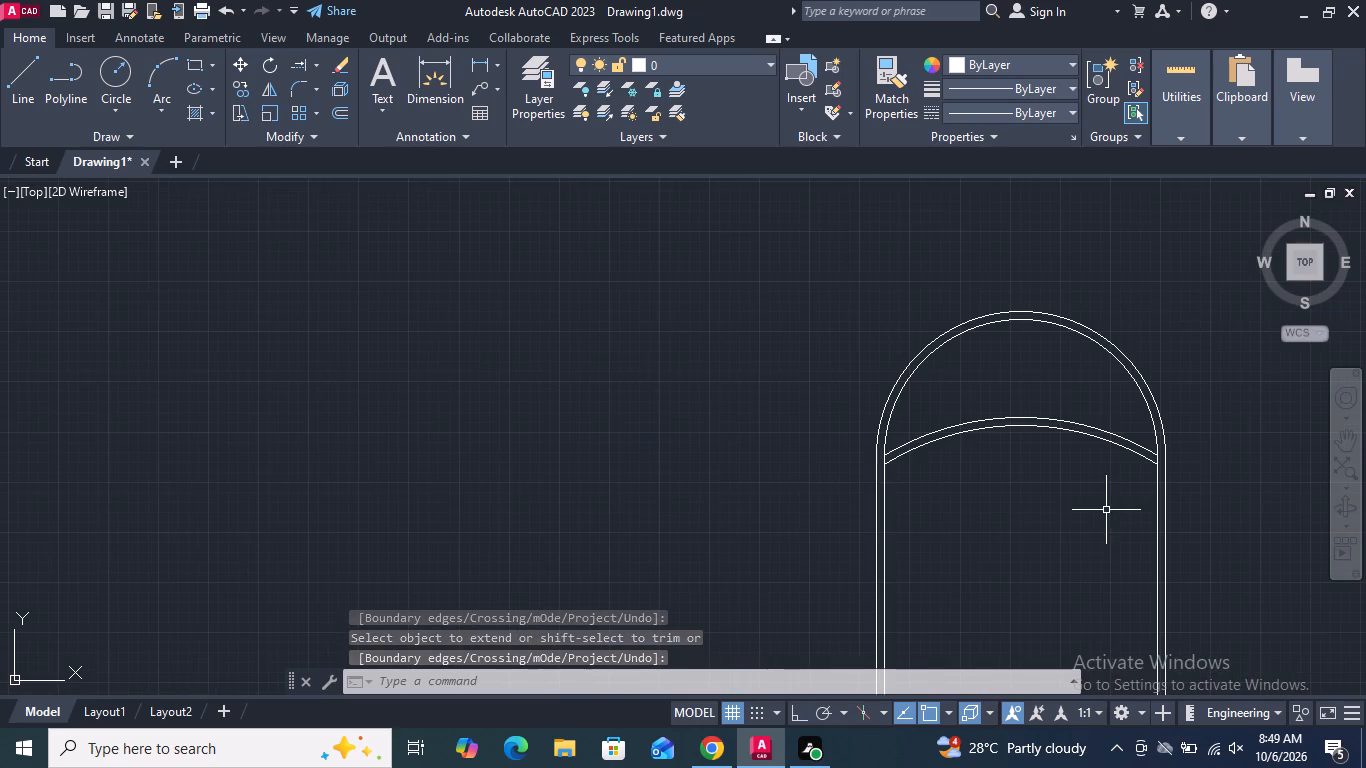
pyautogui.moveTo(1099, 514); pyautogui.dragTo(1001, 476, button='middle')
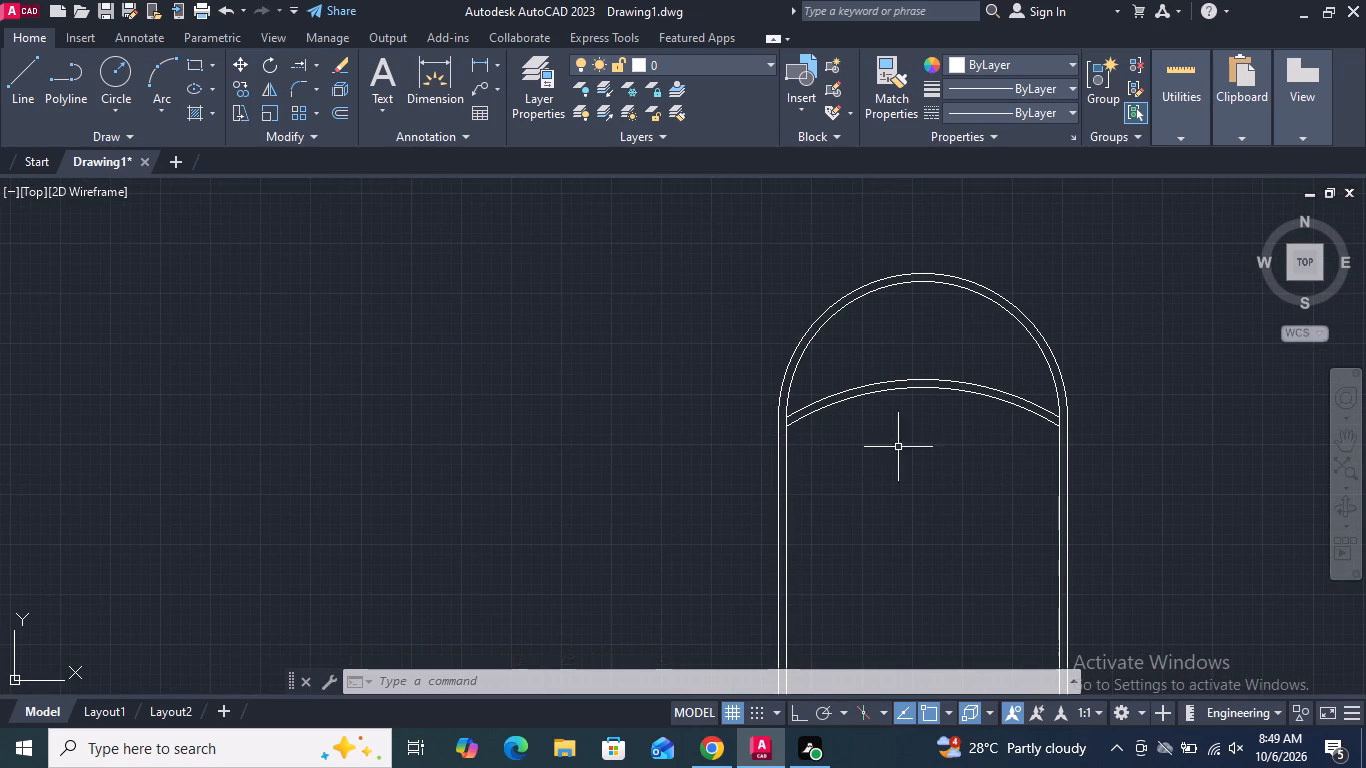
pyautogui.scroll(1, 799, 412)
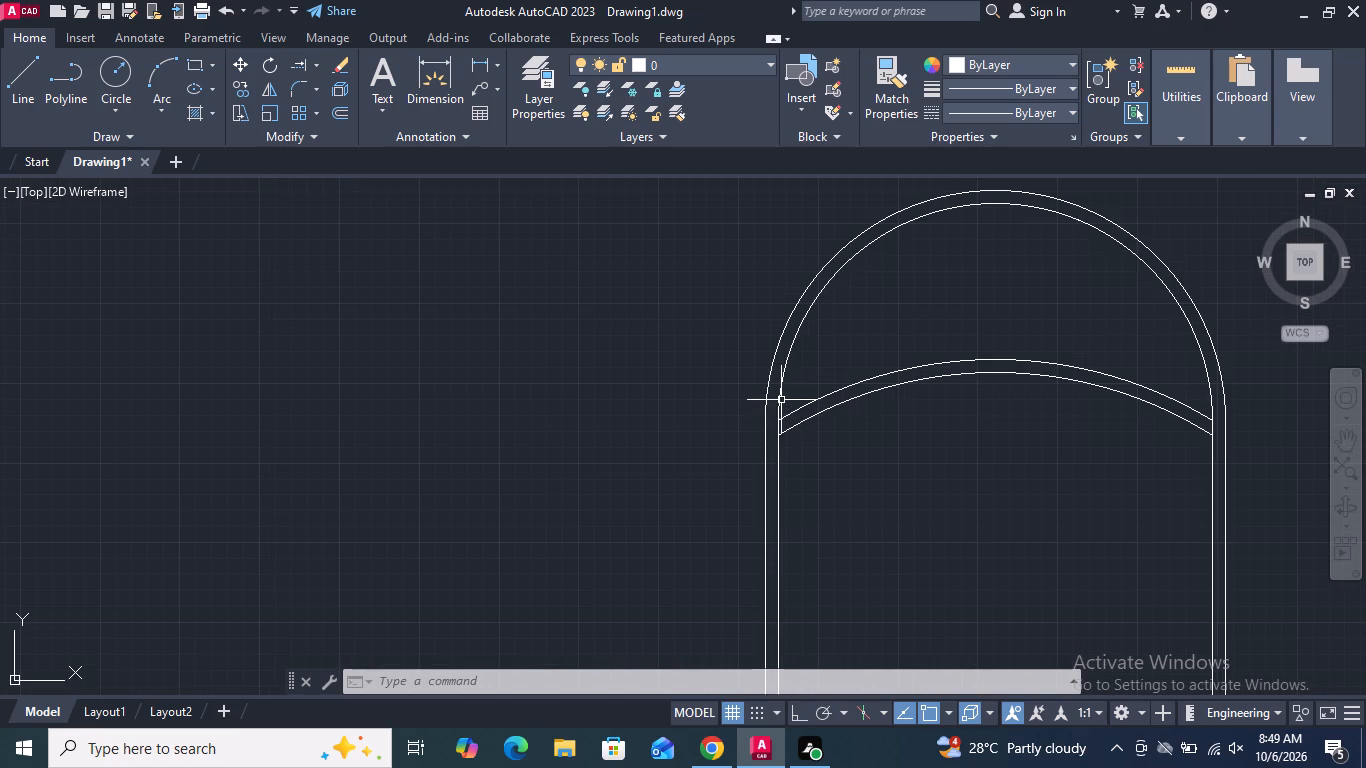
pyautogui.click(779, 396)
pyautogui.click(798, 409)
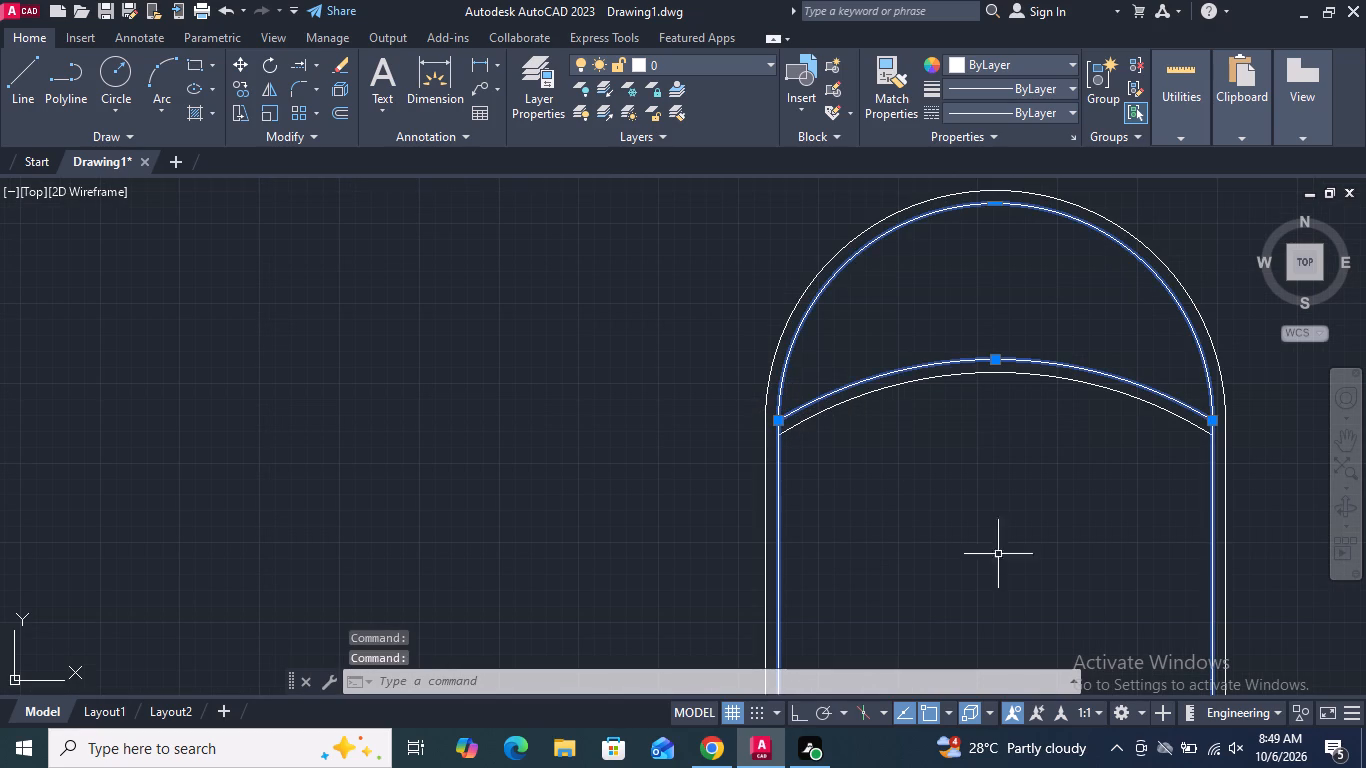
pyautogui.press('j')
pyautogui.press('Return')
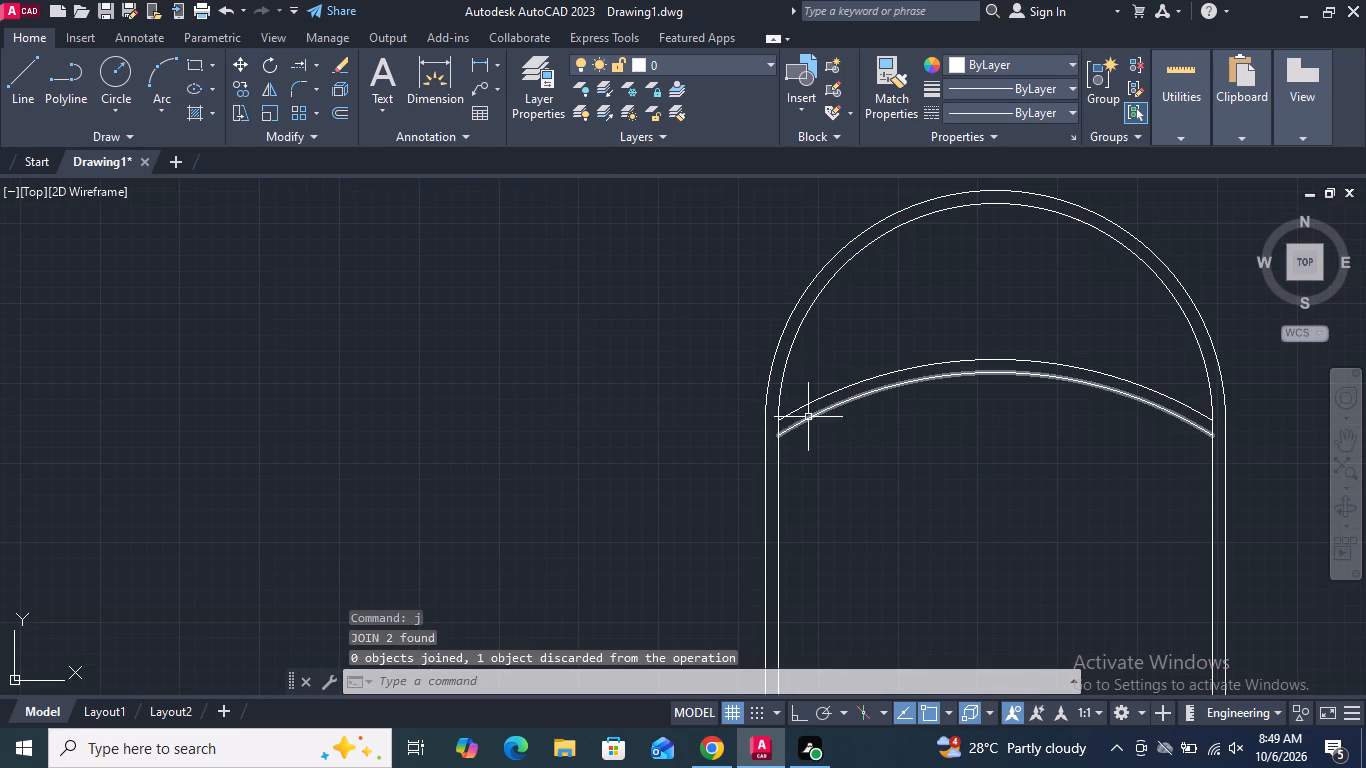
# Trim the inner frame outline between the crossbar's two arcs on both the left and right sides.
pyautogui.scroll(10, 771, 423)
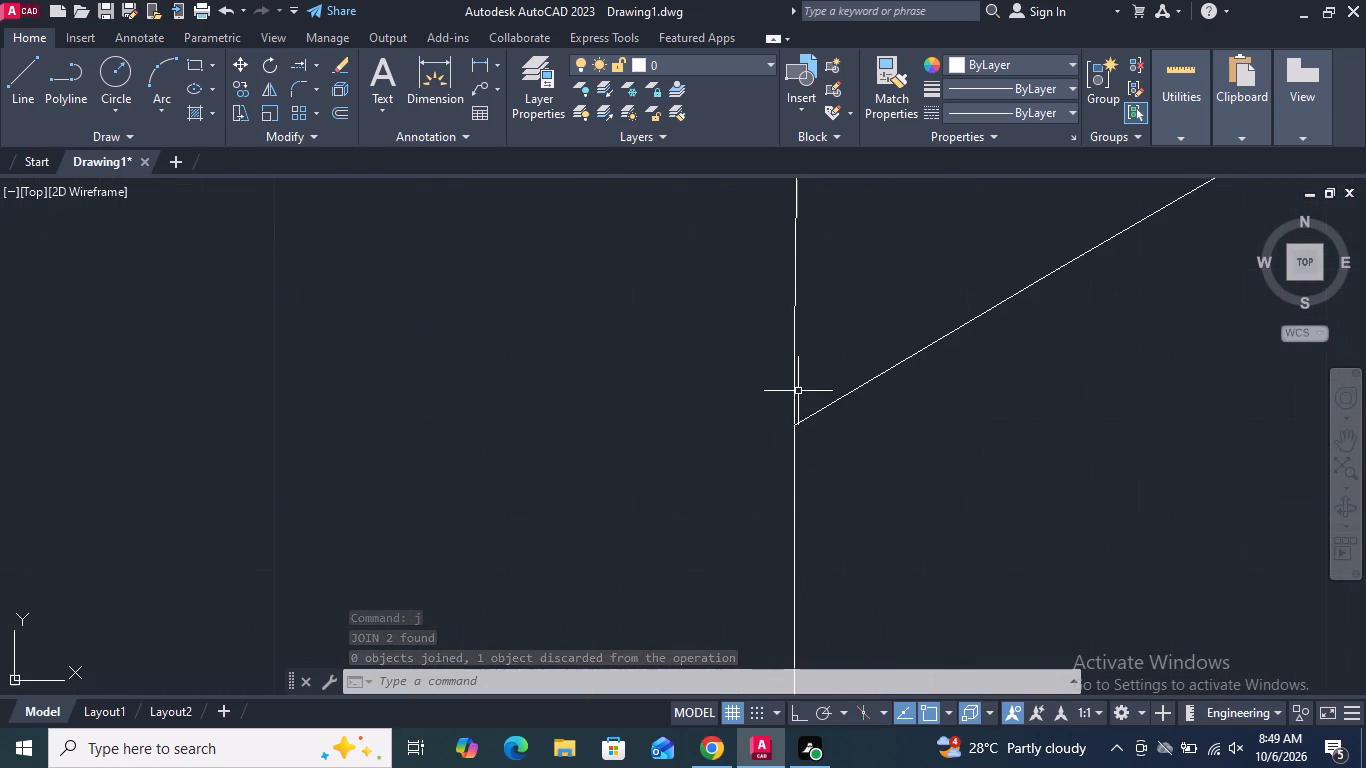
pyautogui.click(316, 60)
pyautogui.click(318, 90)
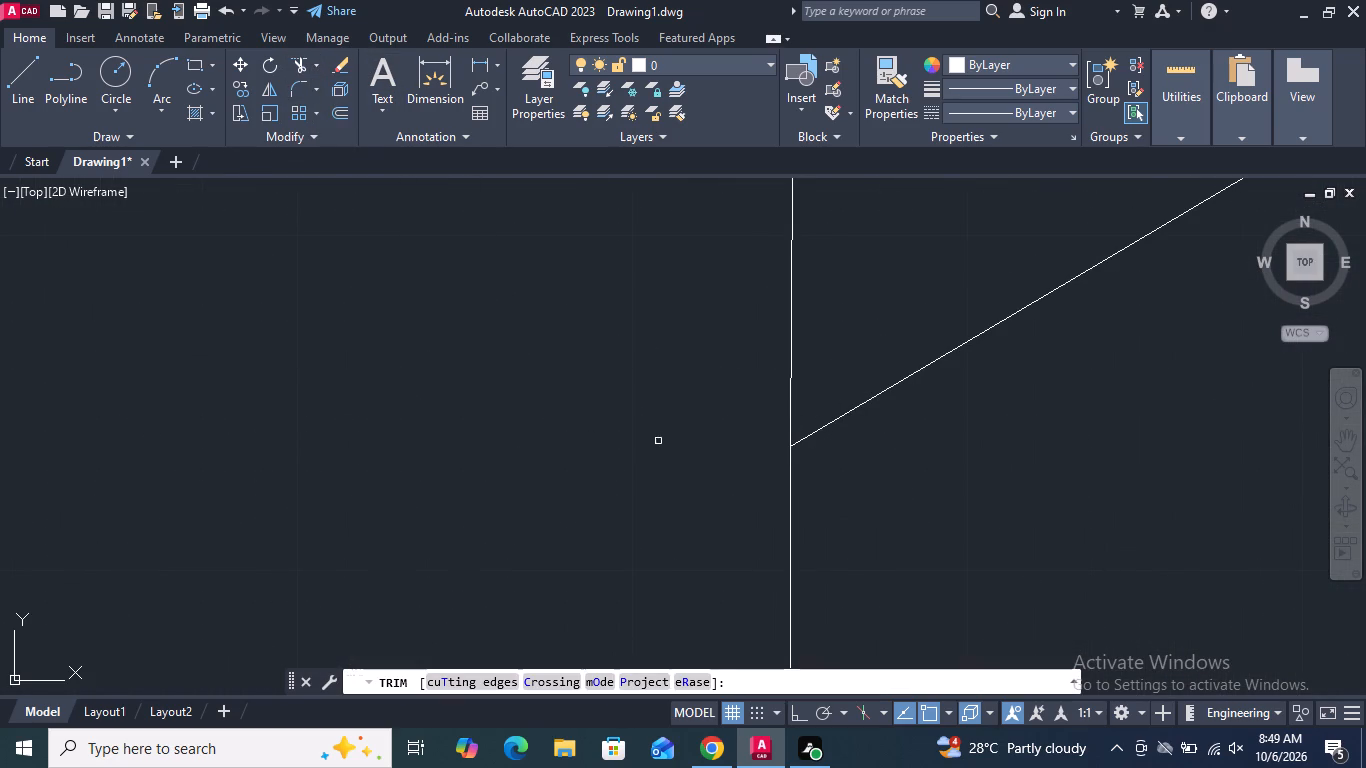
pyautogui.scroll(-4, 660, 437)
pyautogui.moveTo(699, 474); pyautogui.dragTo(648, 493)
pyautogui.scroll(-5, 640, 493)
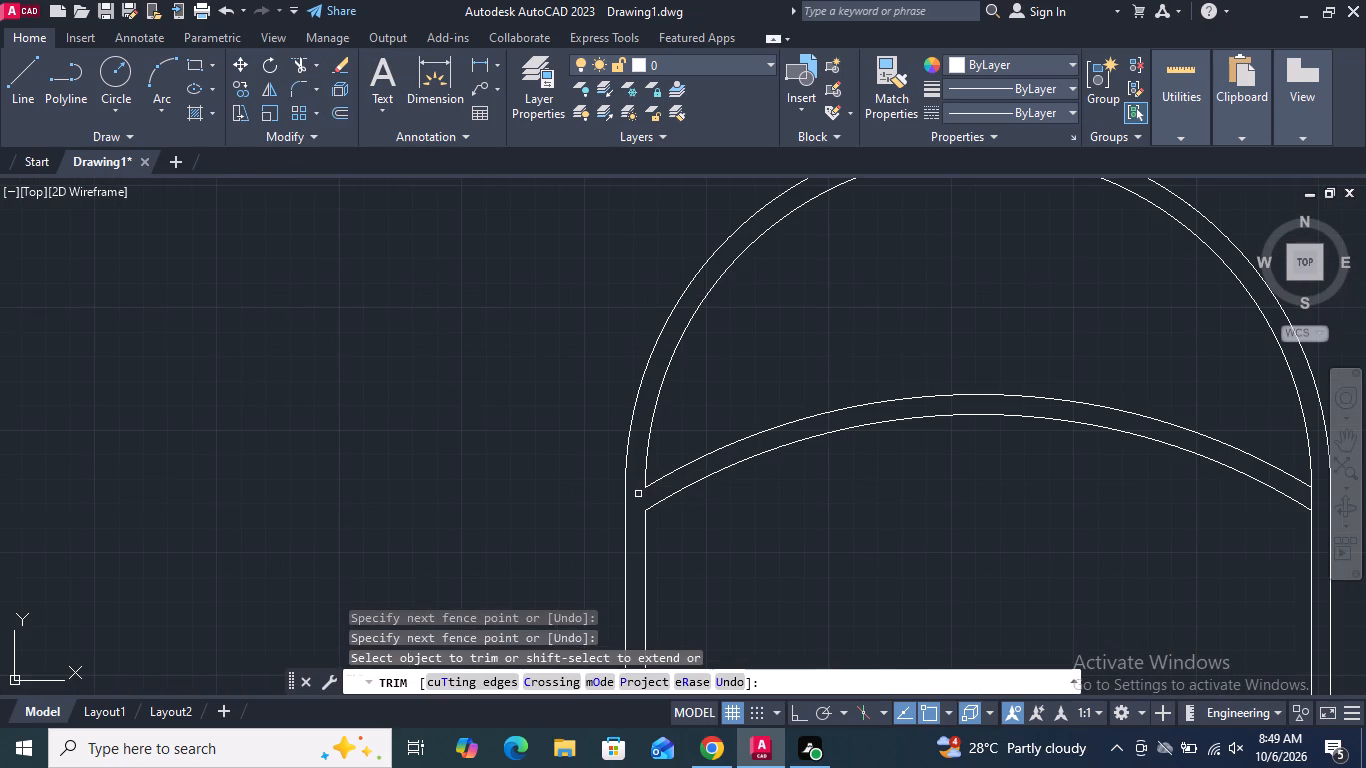
pyautogui.scroll(-1, 891, 531)
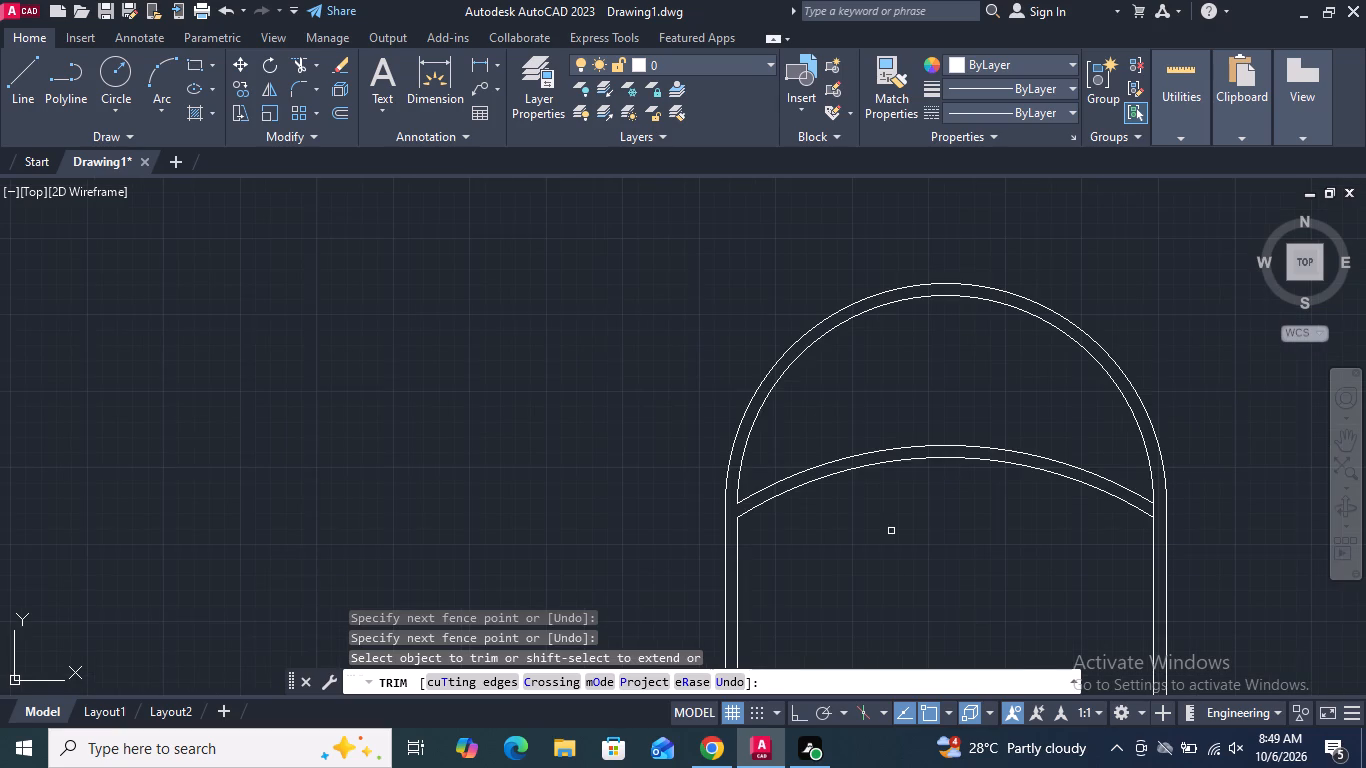
pyautogui.scroll(3, 1151, 492)
pyautogui.moveTo(1163, 562); pyautogui.dragTo(1141, 566)
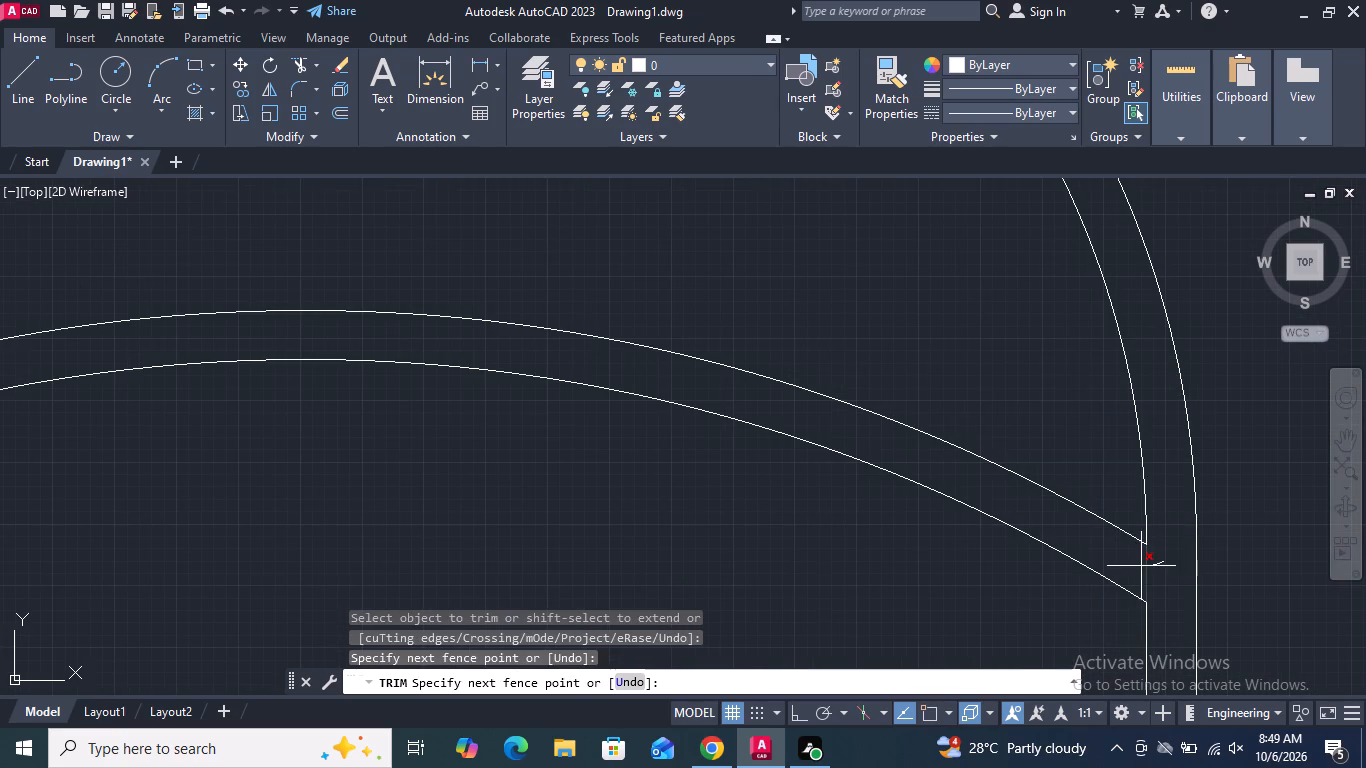
pyautogui.moveTo(1141, 566); pyautogui.dragTo(1139, 566)
pyautogui.press('Return')
# Join the arched part of the inner frame outline with the crossbar's upper arc into one closed polyline.
pyautogui.moveTo(1166, 554); pyautogui.dragTo(1151, 546)
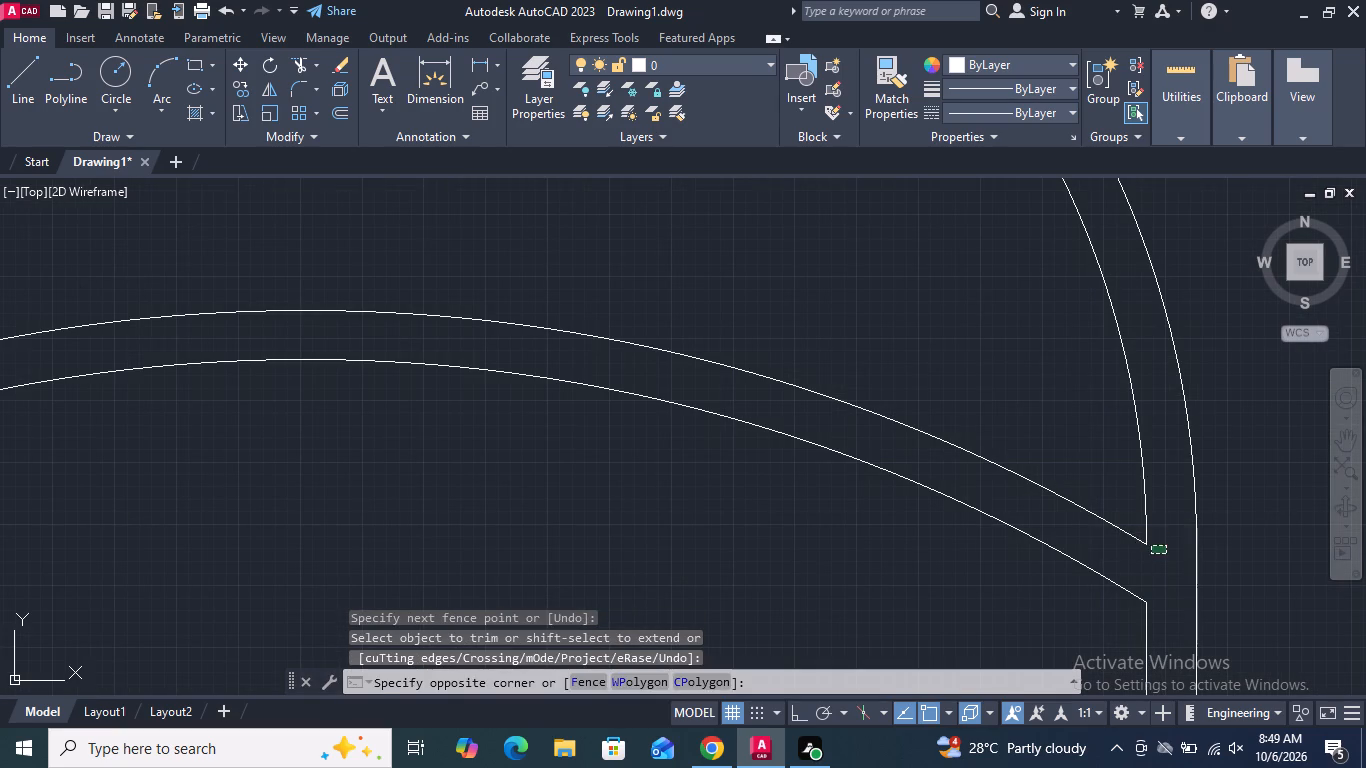
pyautogui.click(1120, 524)
pyautogui.scroll(-4, 1120, 524)
pyautogui.press('j')
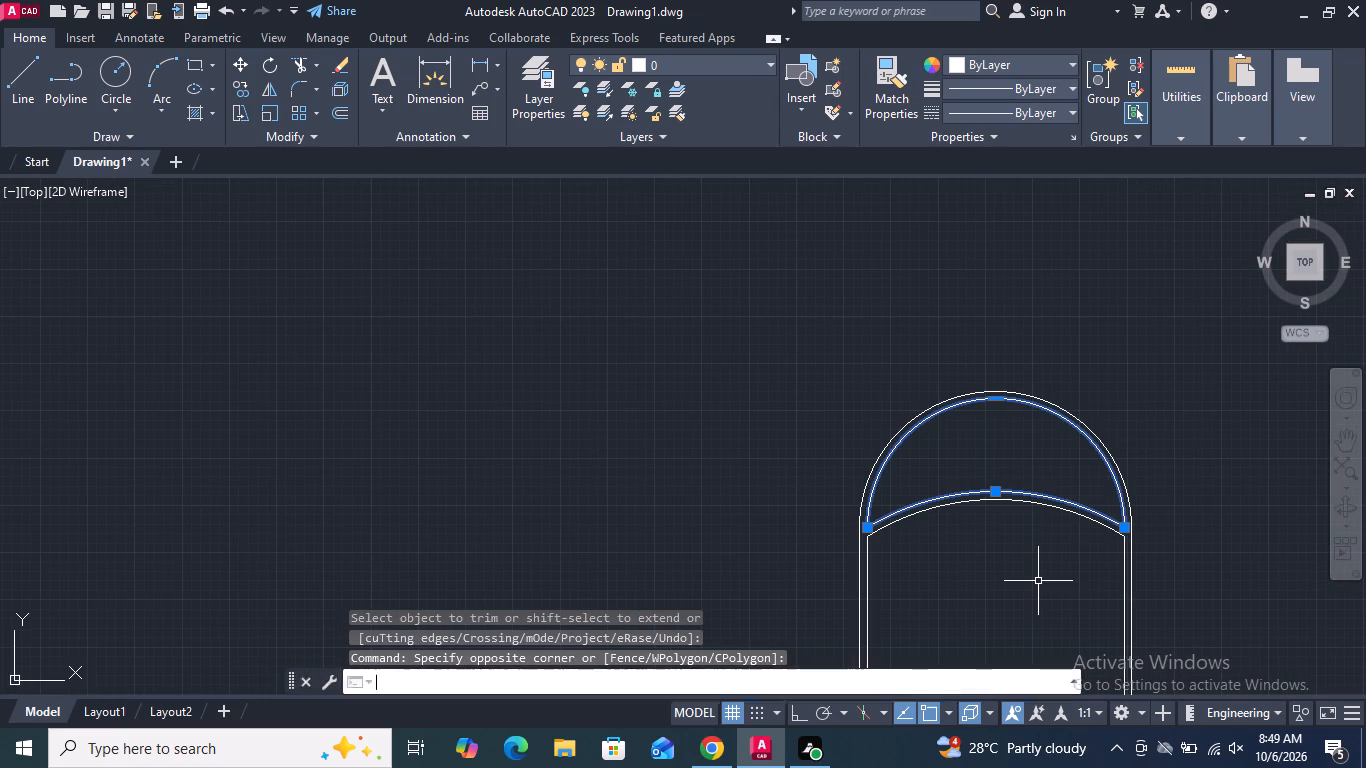
pyautogui.press('Return')
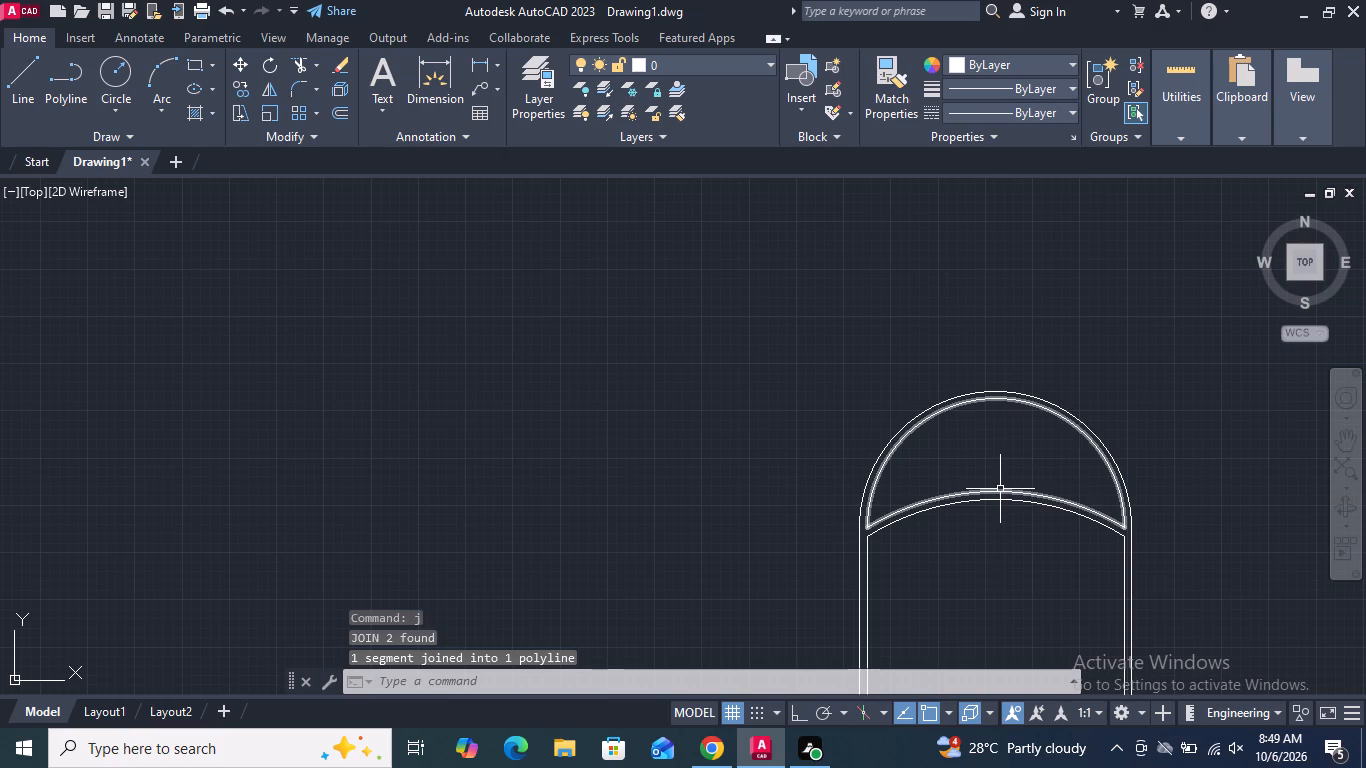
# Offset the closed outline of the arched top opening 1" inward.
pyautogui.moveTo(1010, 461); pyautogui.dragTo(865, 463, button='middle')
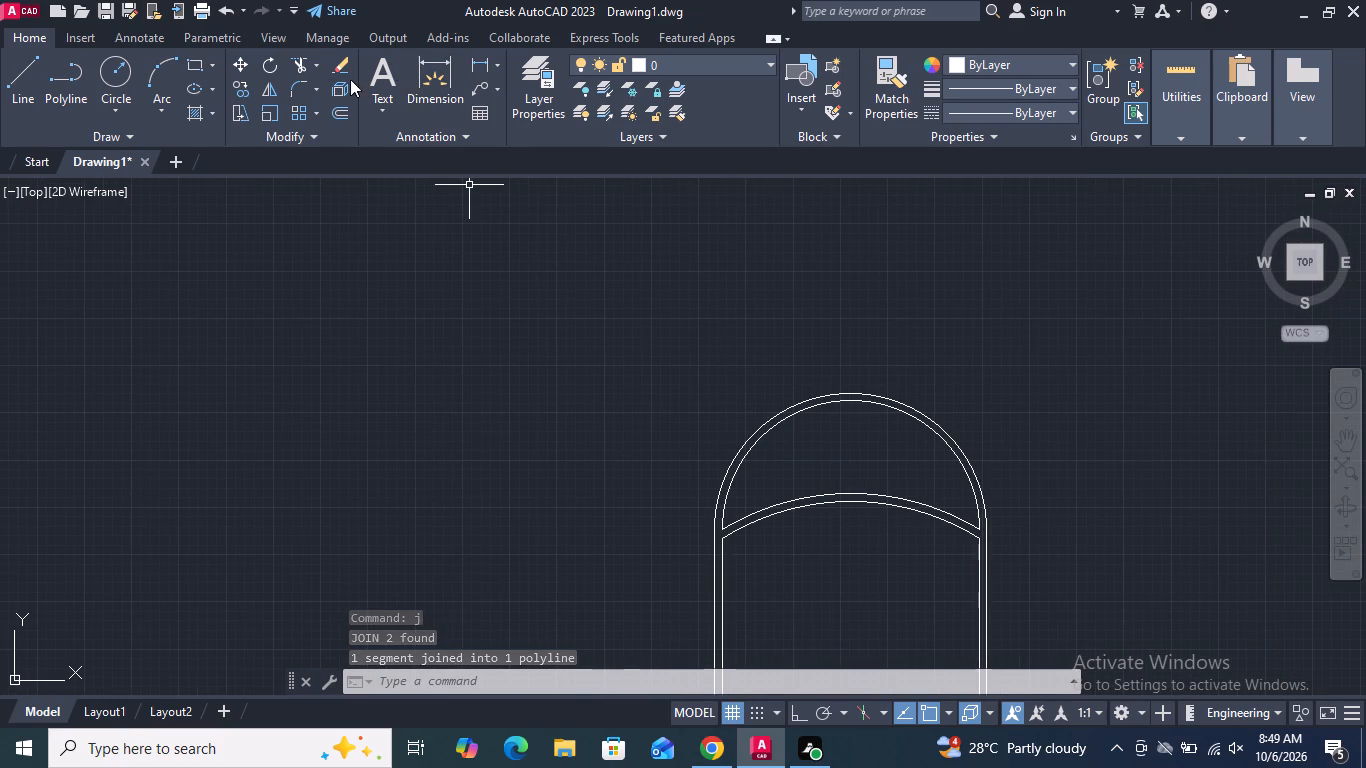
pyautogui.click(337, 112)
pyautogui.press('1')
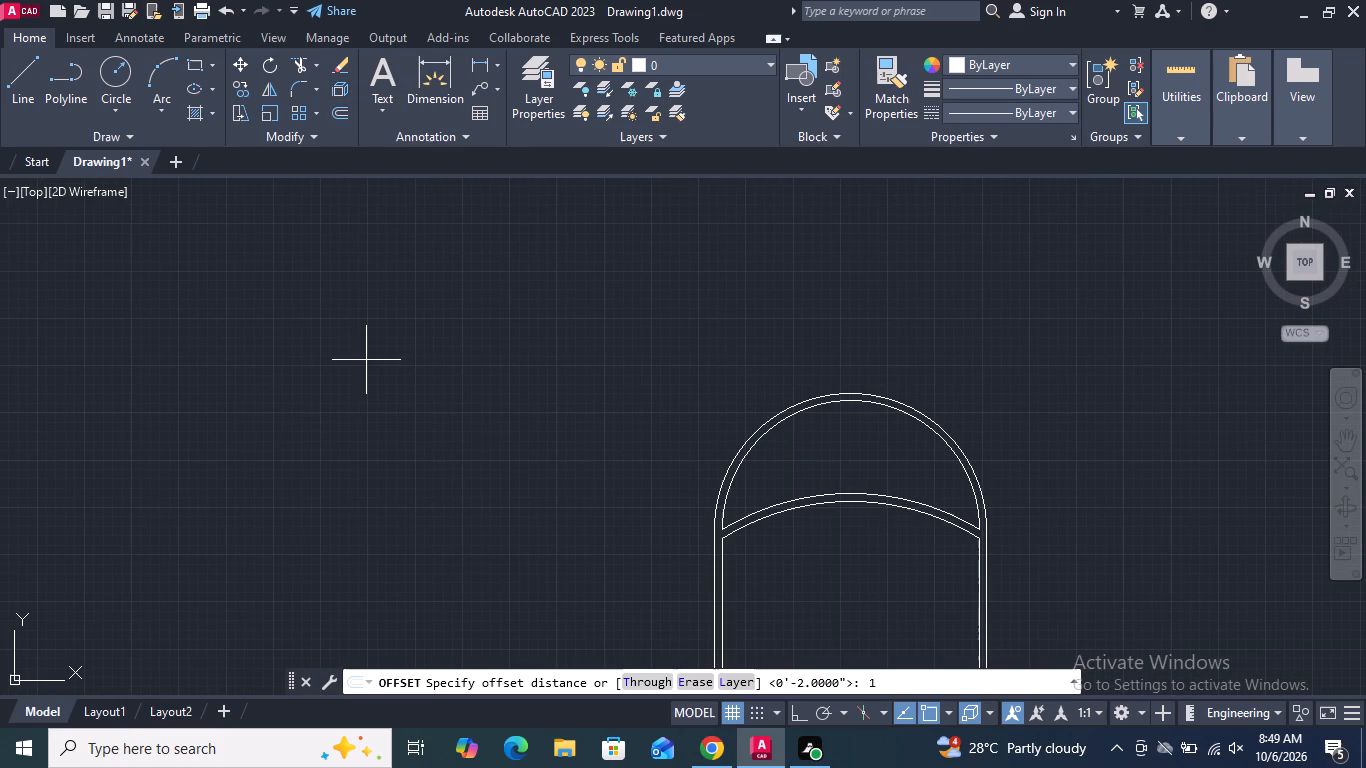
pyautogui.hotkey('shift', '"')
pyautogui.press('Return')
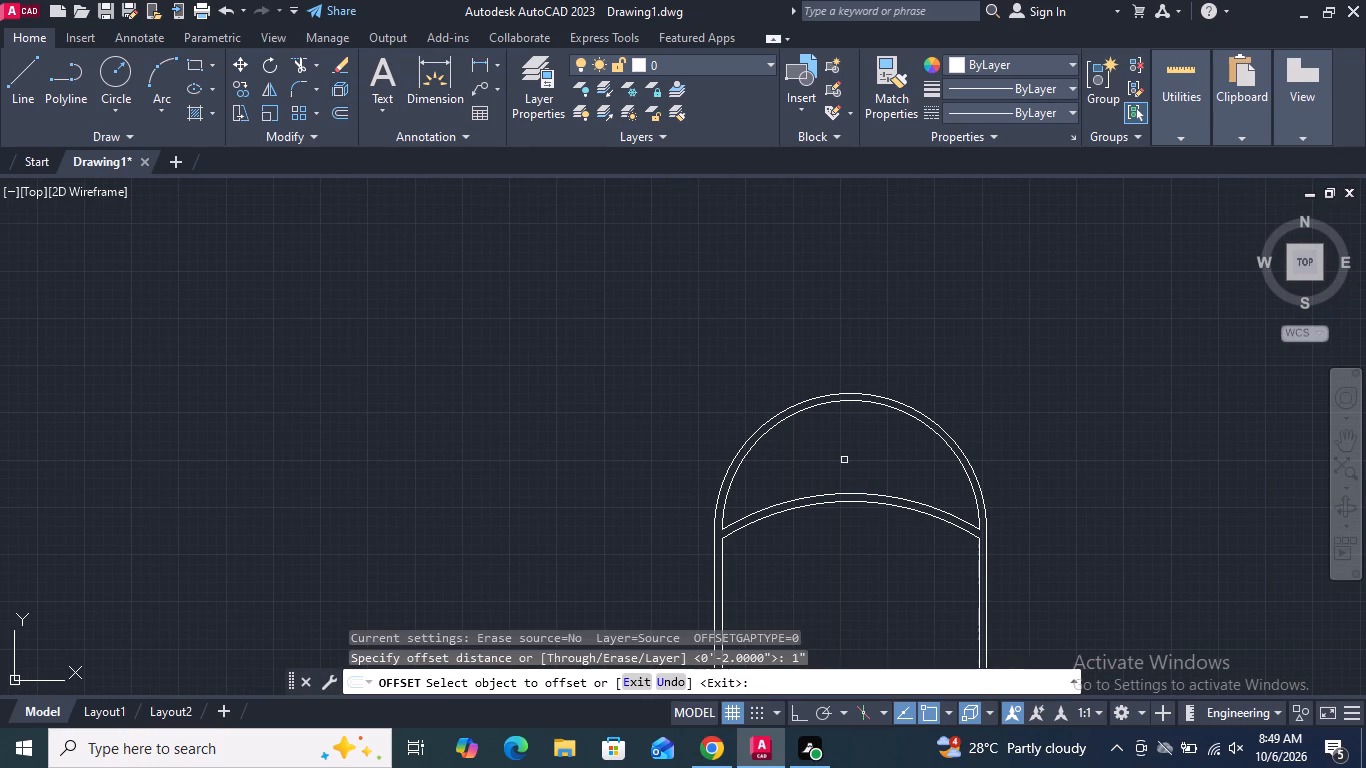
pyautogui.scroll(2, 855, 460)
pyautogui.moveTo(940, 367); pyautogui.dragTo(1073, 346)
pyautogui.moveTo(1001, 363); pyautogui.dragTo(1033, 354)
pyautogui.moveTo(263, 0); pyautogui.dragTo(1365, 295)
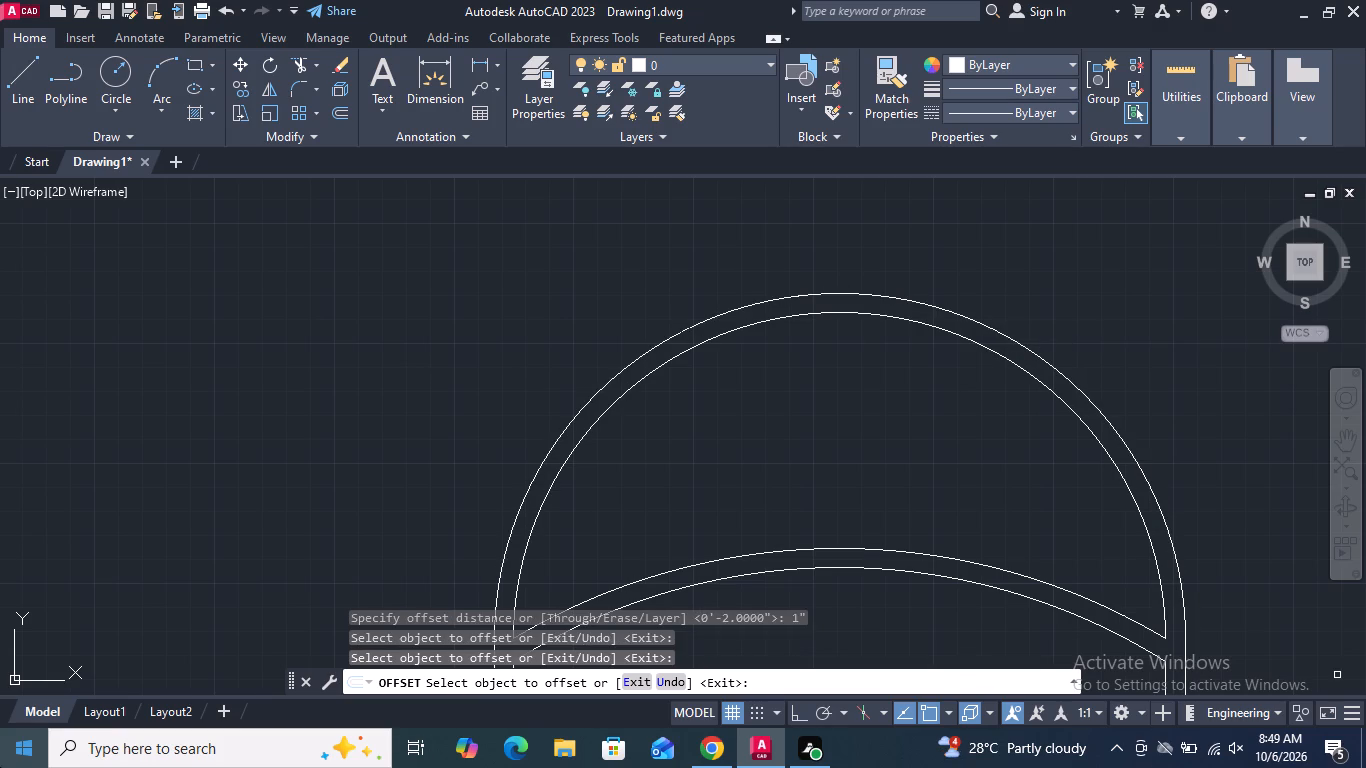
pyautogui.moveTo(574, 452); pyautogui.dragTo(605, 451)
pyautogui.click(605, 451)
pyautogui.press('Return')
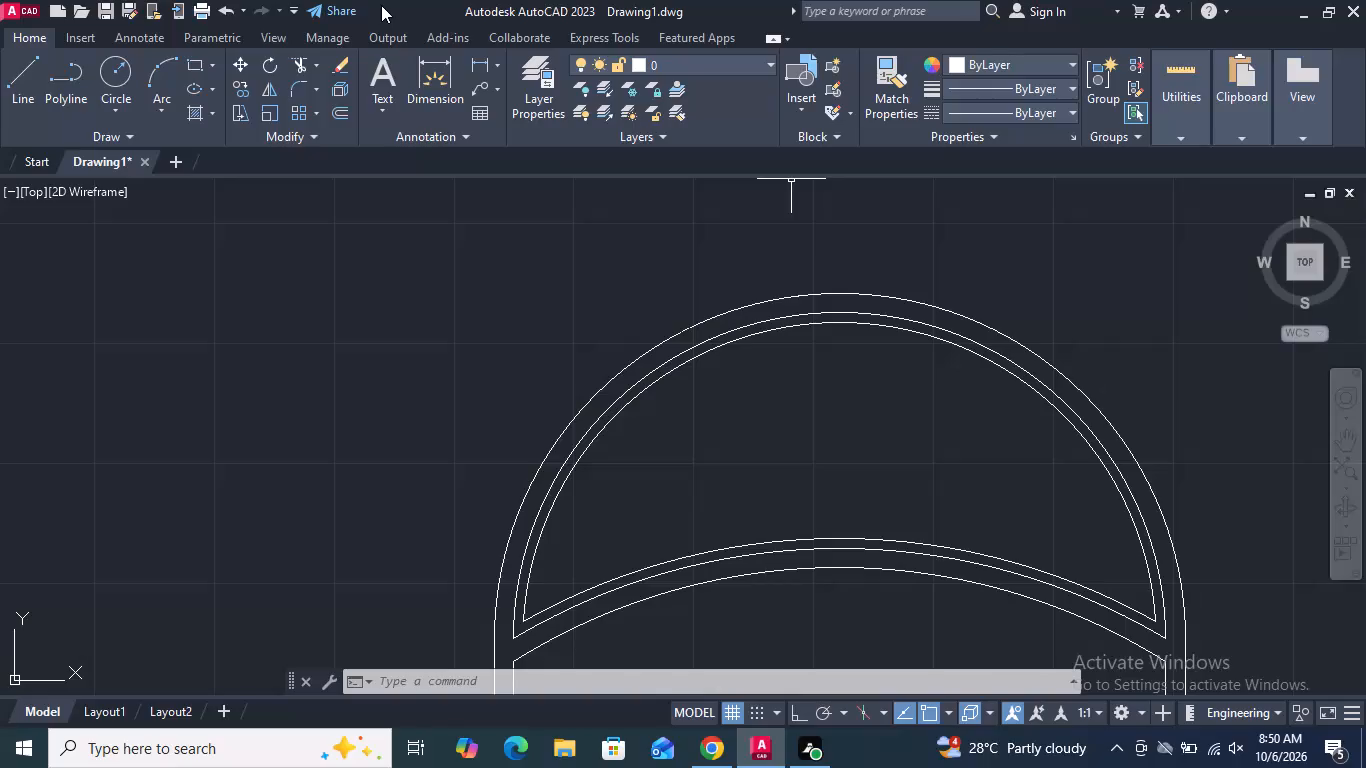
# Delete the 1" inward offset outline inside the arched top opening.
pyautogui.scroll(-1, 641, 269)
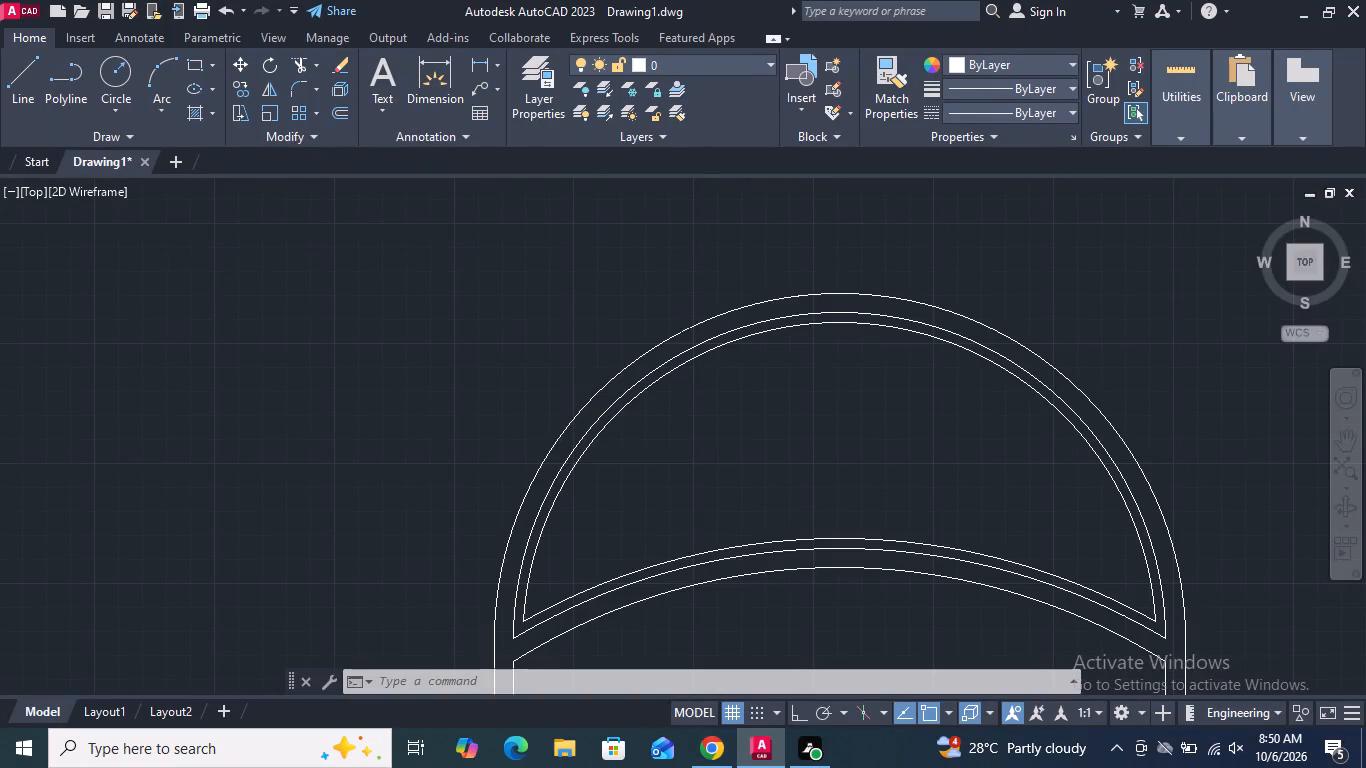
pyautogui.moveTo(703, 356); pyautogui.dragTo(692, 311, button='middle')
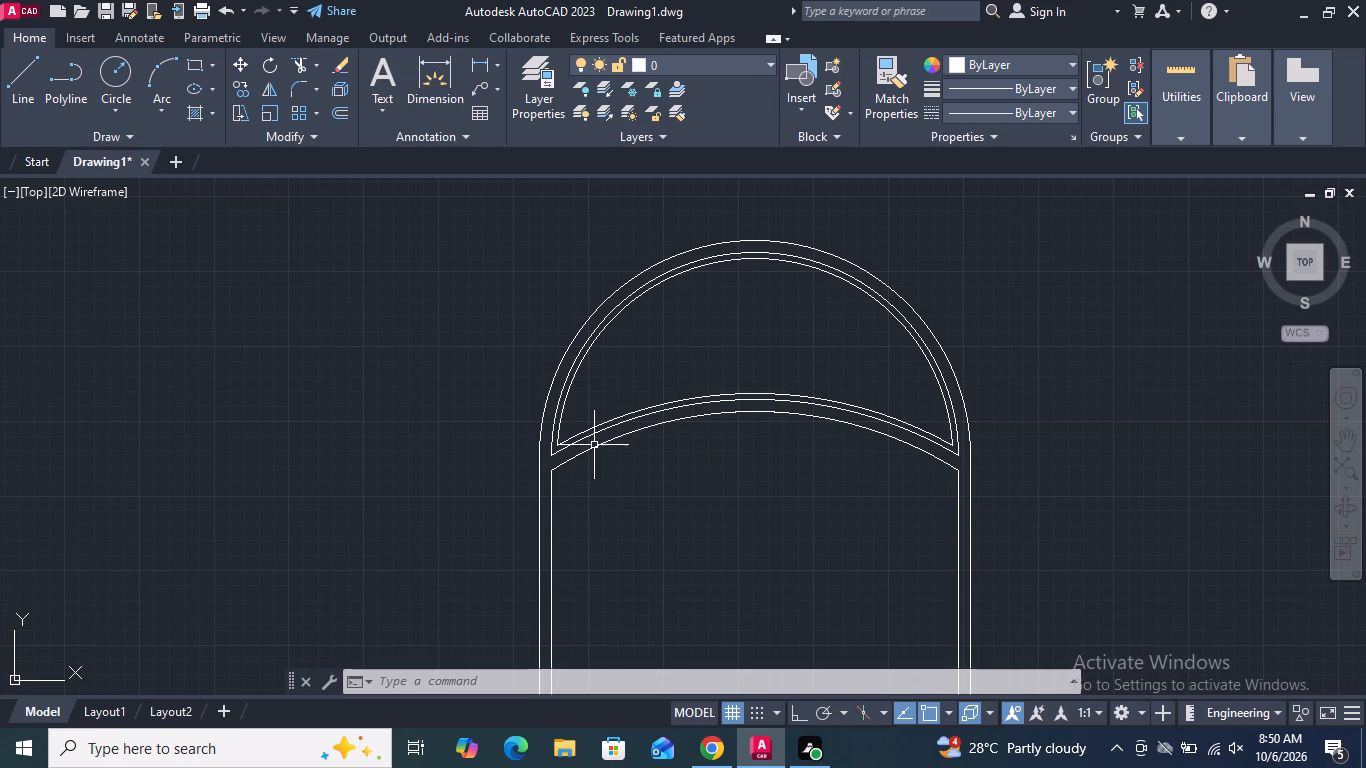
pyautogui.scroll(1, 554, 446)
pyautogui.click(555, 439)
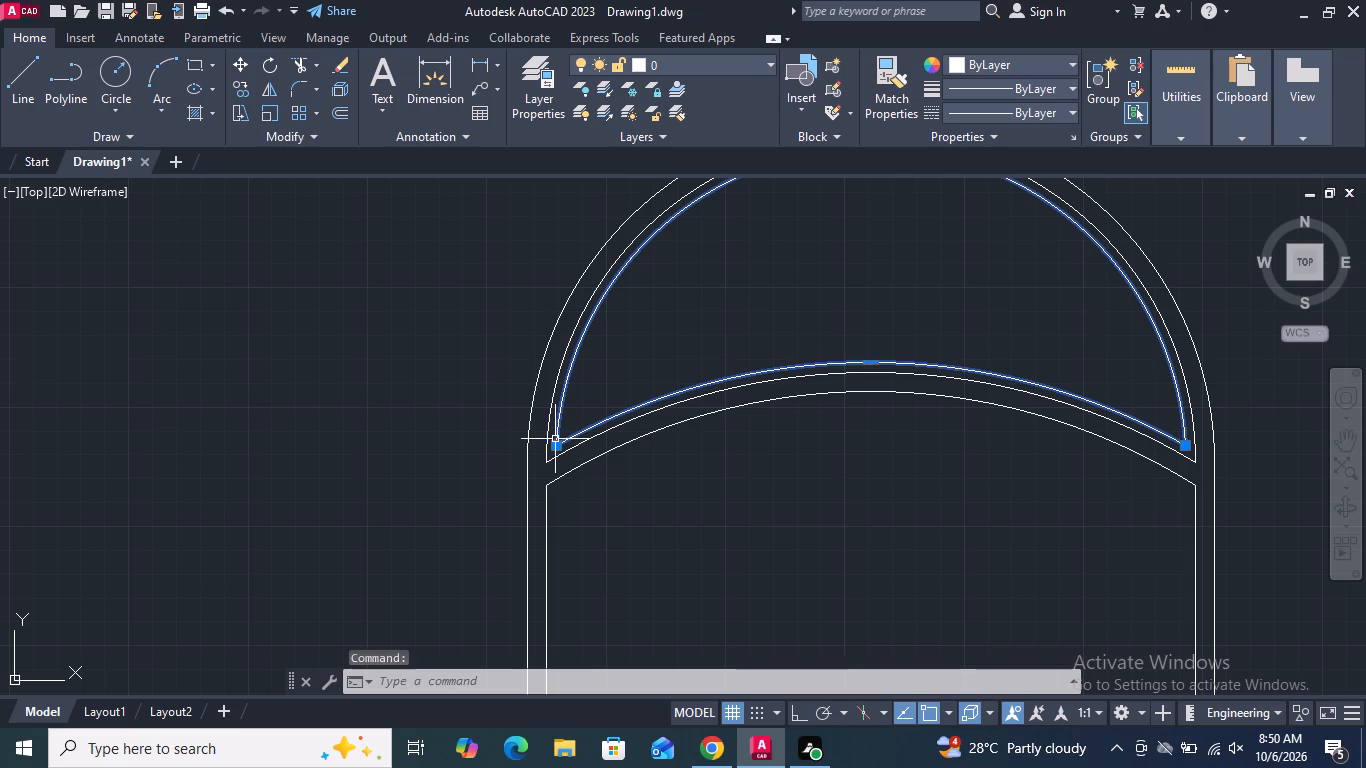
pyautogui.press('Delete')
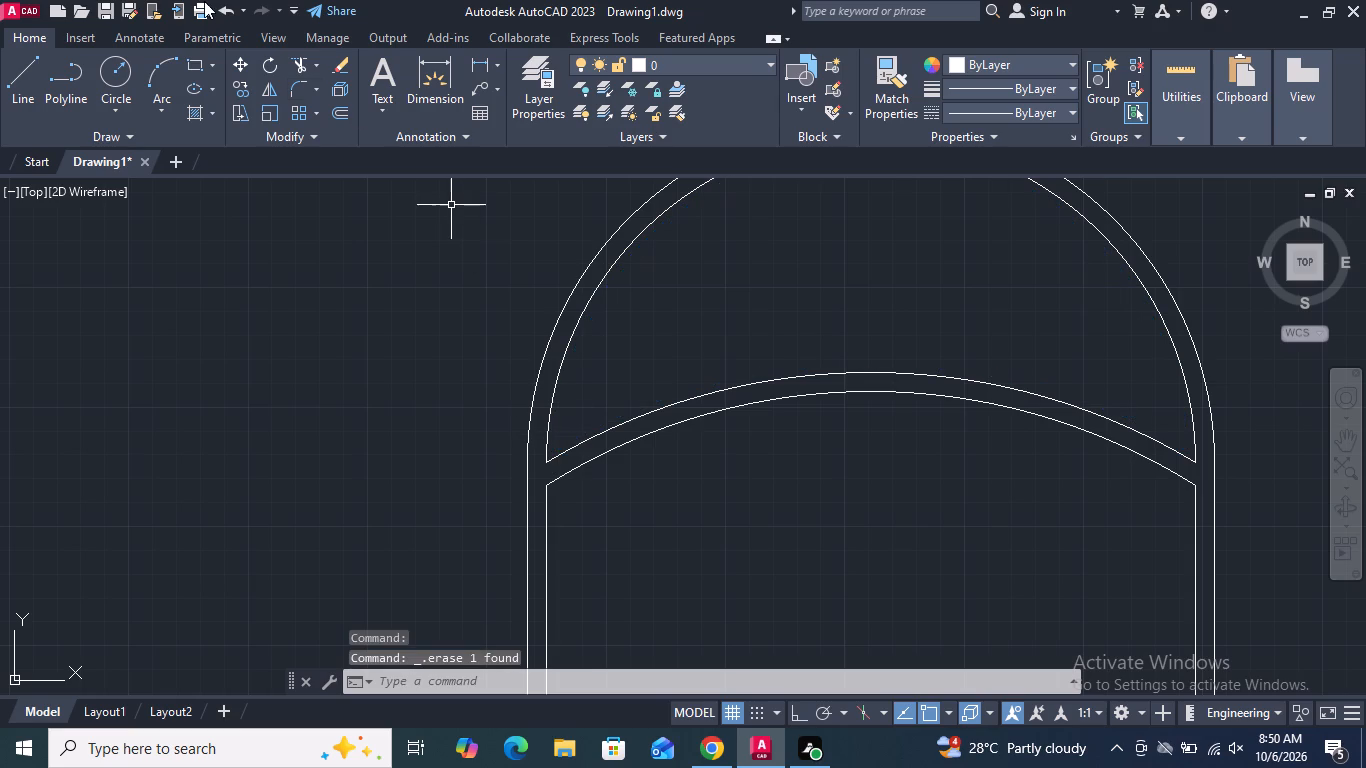
# Offset the closed outline of the arched top opening 3" inward.
pyautogui.click(338, 110)
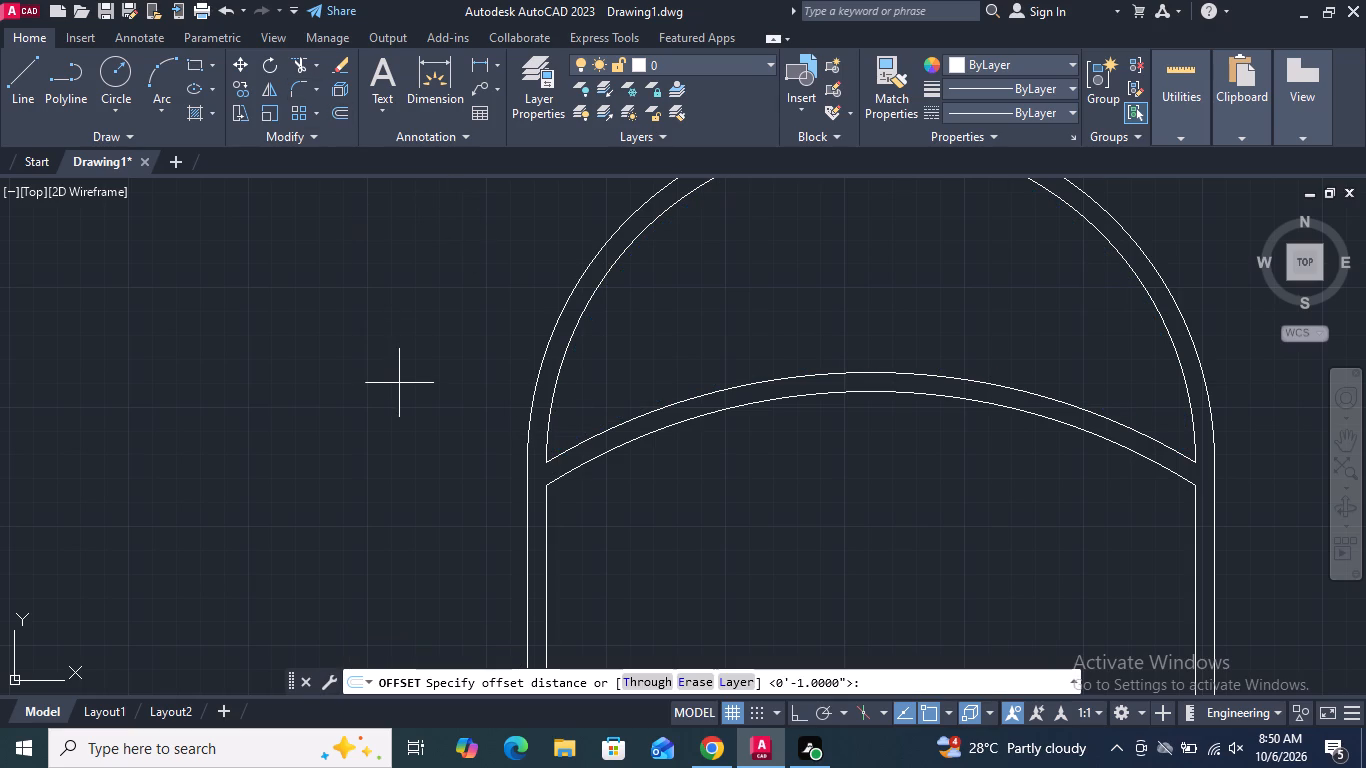
pyautogui.press('3')
pyautogui.press("'")
pyautogui.press('BackSpace')
pyautogui.hotkey('shift', '"')
pyautogui.press('Return')
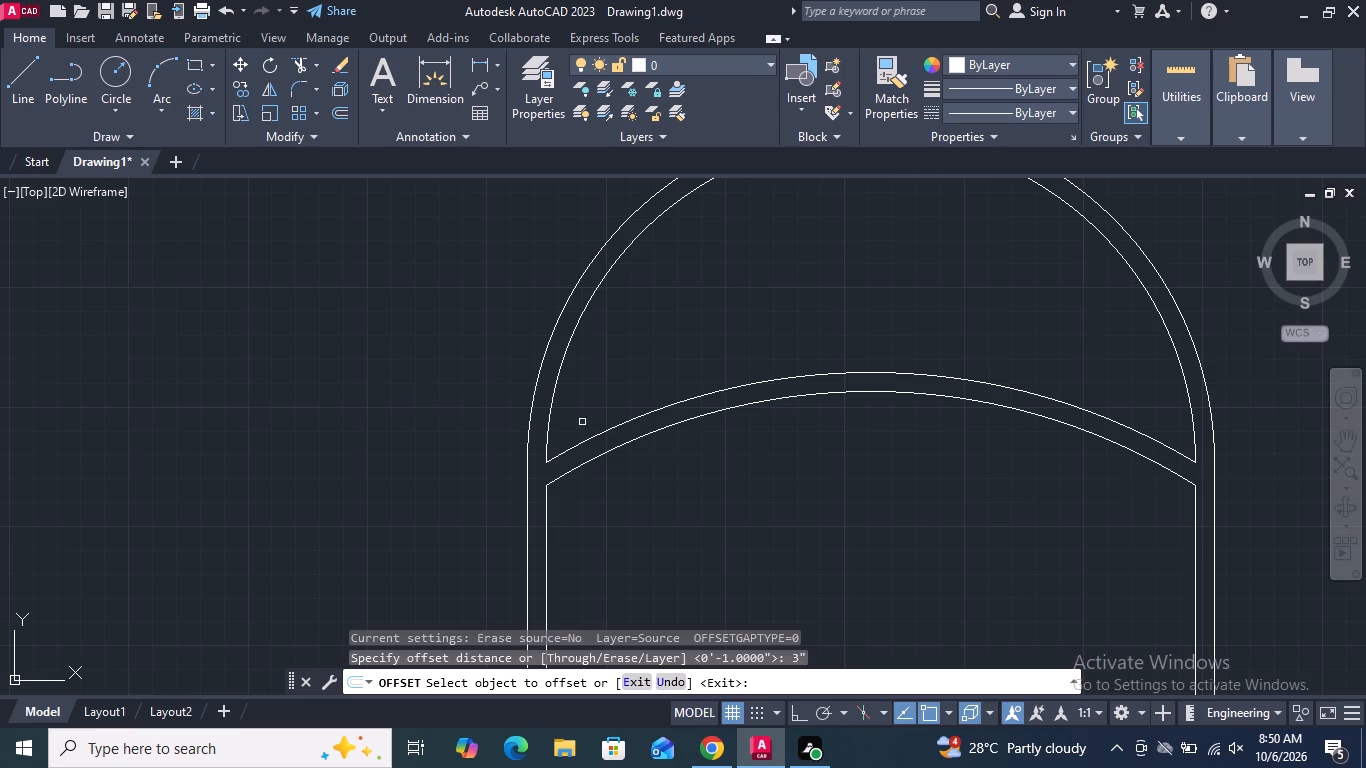
pyautogui.click(552, 390)
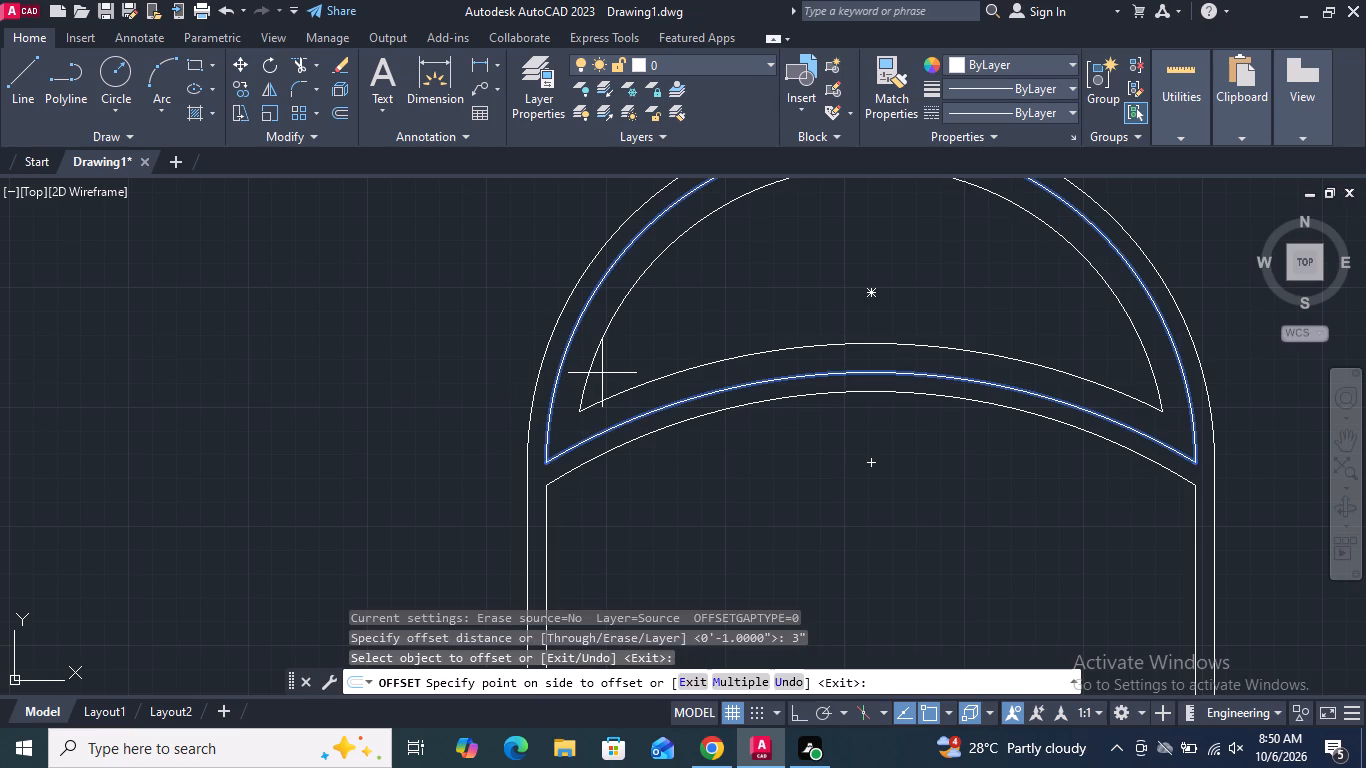
pyautogui.click(602, 373)
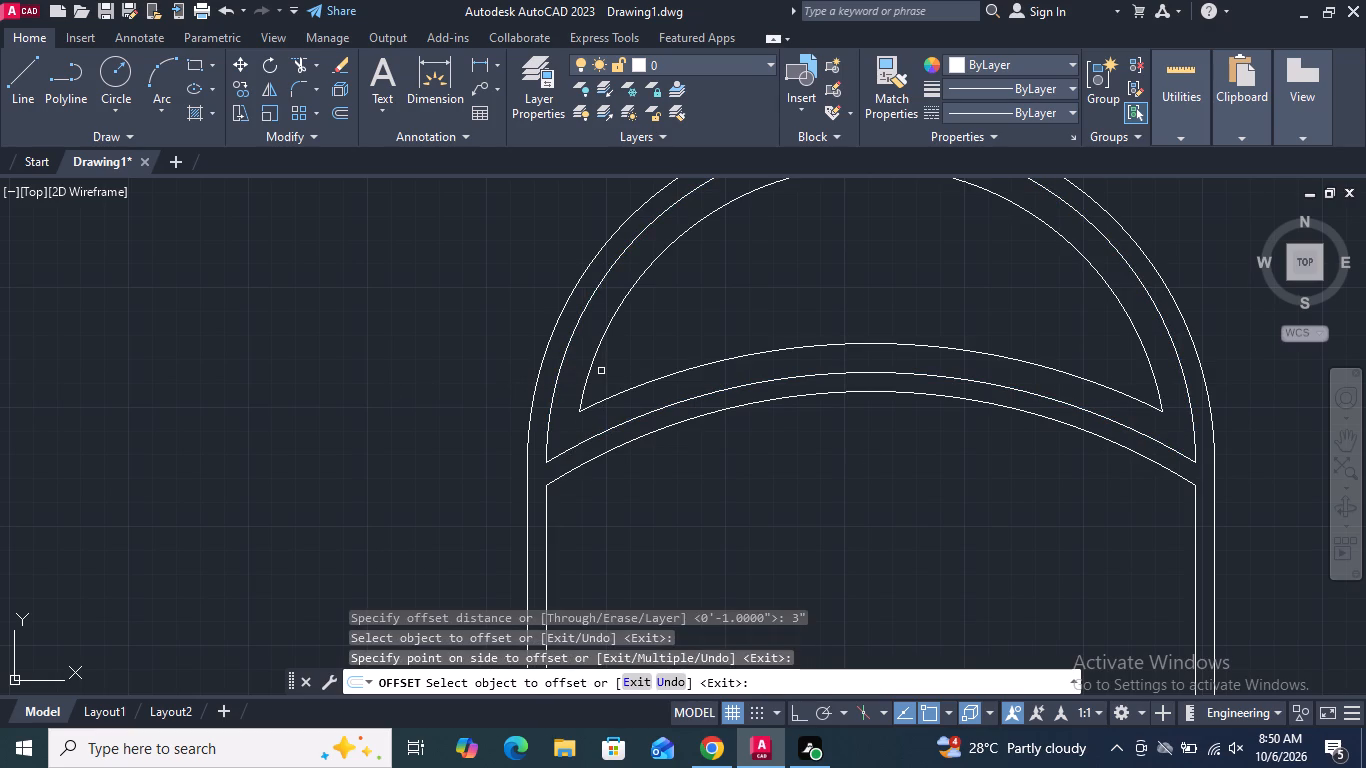
pyautogui.press('Return')
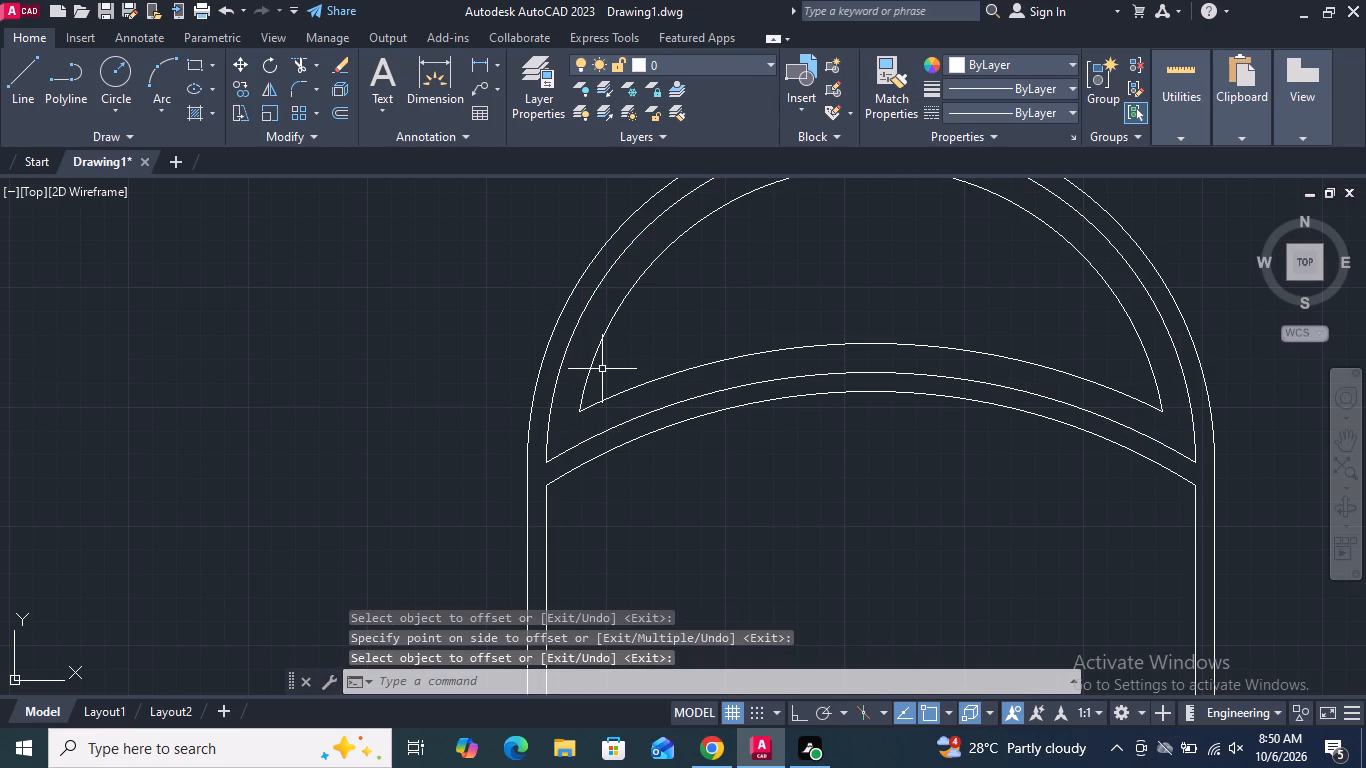
# Offset the innermost outline of the arched top opening a further 1" inward.
pyautogui.press('space')
pyautogui.write('1"')
pyautogui.press('Return')
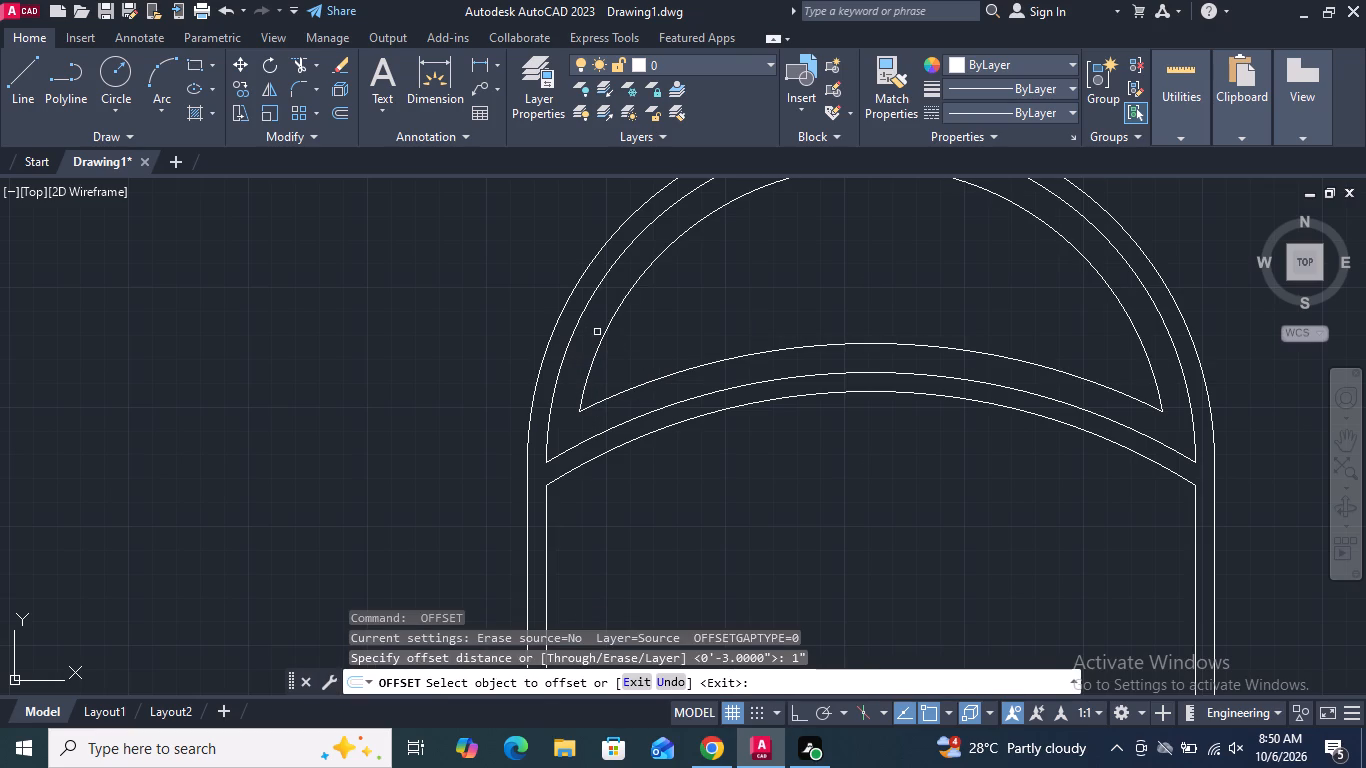
pyautogui.click(612, 317)
pyautogui.click(633, 340)
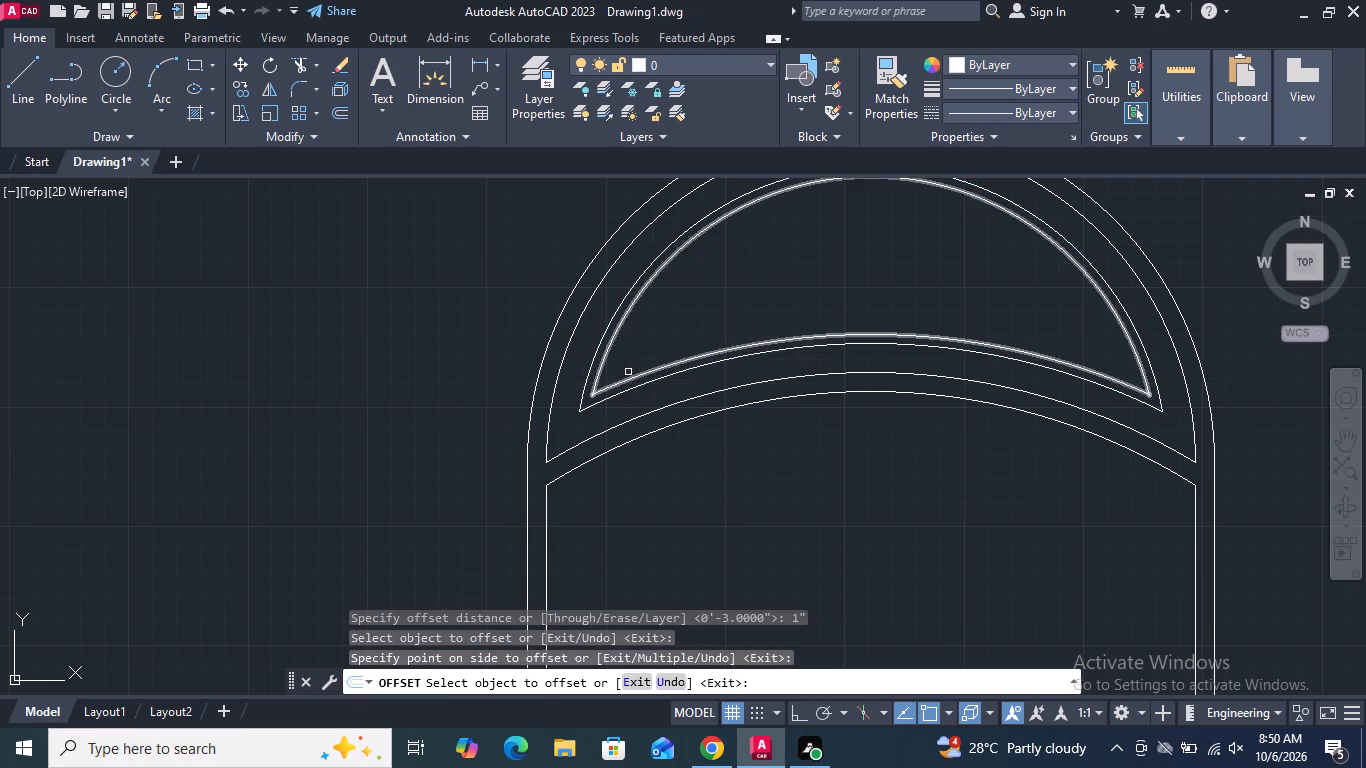
pyautogui.press('Return')
pyautogui.scroll(-1, 482, 374)
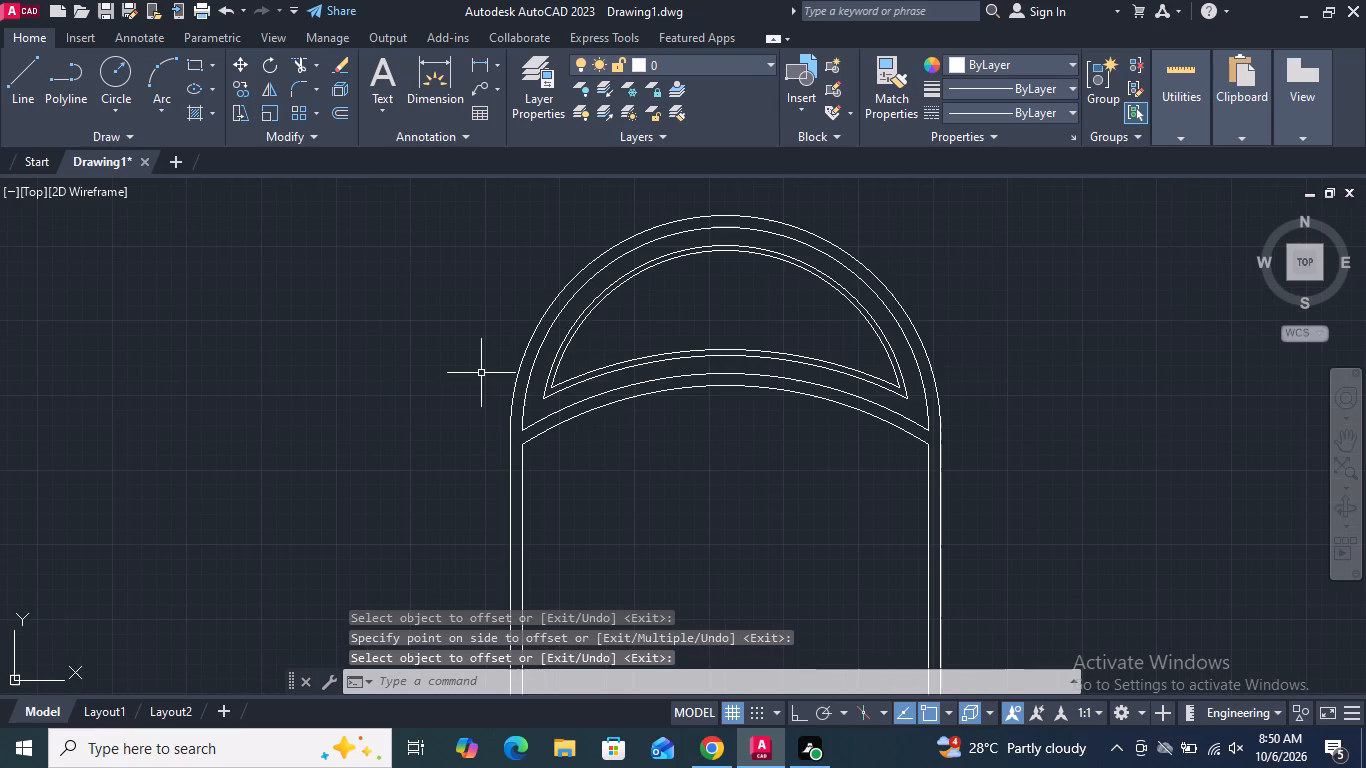
pyautogui.rightClick(476, 454)
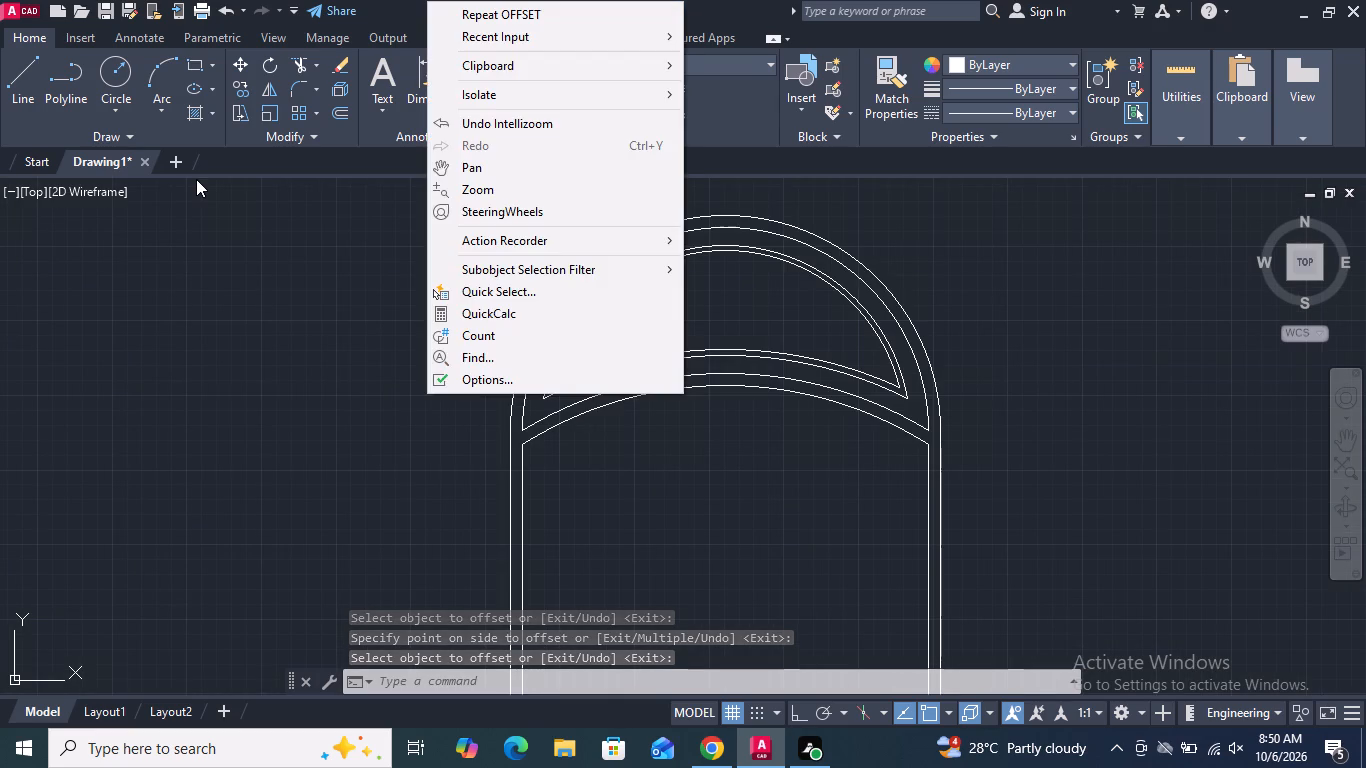
pyautogui.press('Escape')
# Draw a line closing the left gap in the inner frame outline, from the crossbar's lower arc end to its upper arc end.
pyautogui.click(28, 85)
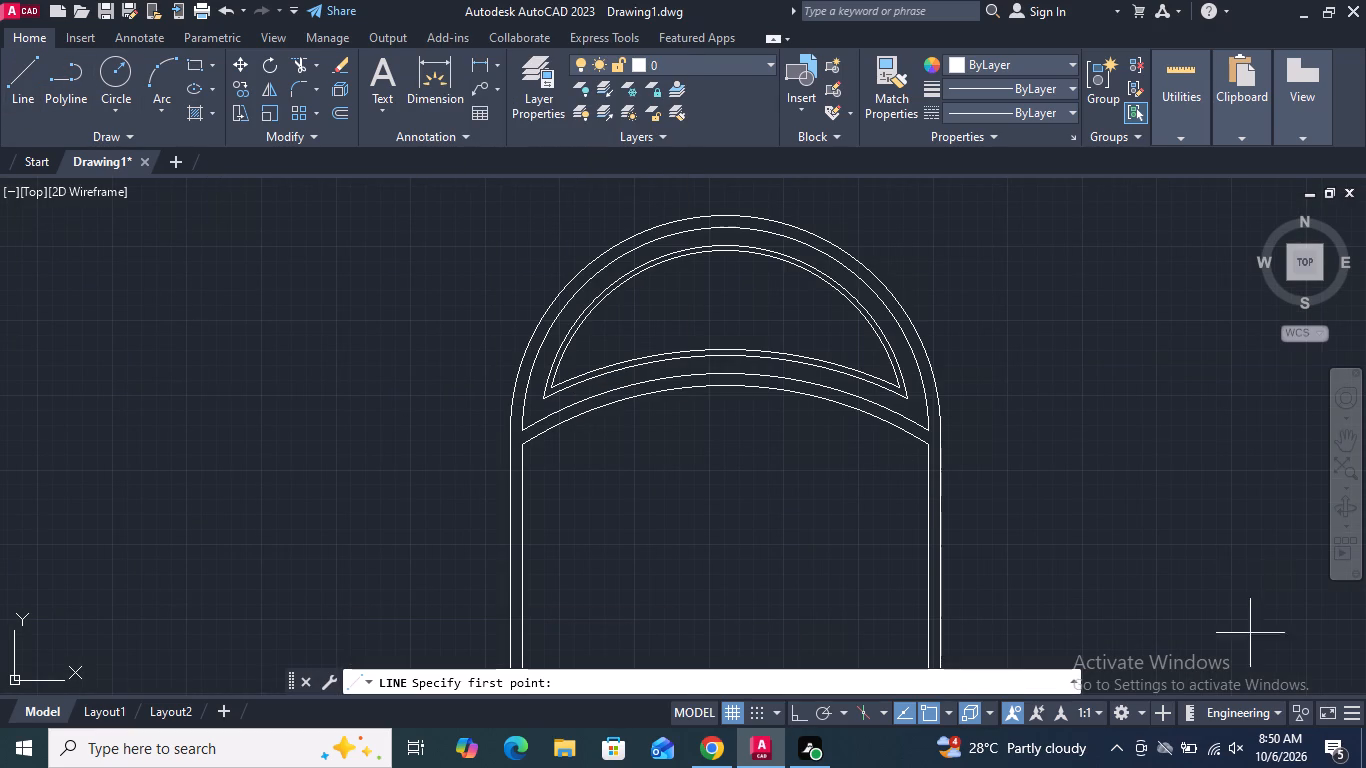
pyautogui.scroll(2, 527, 445)
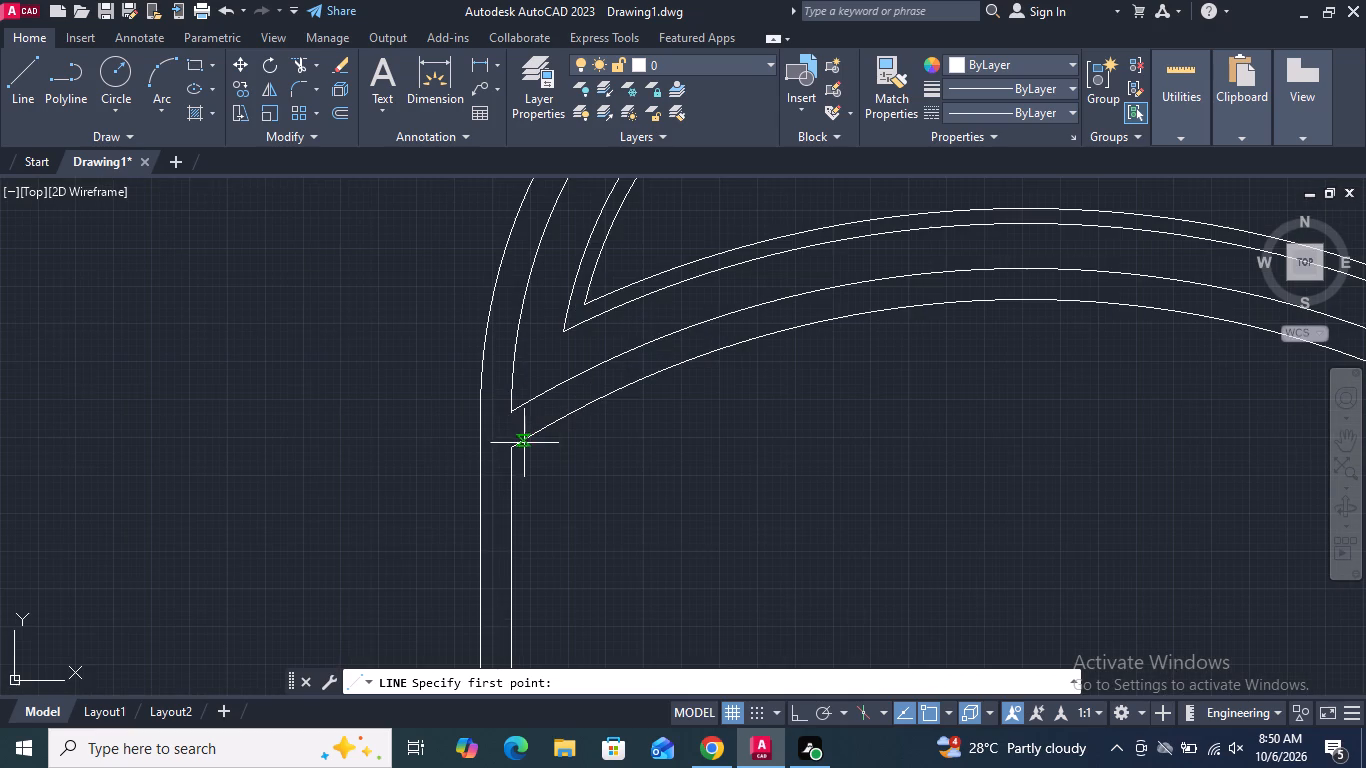
pyautogui.click(508, 443)
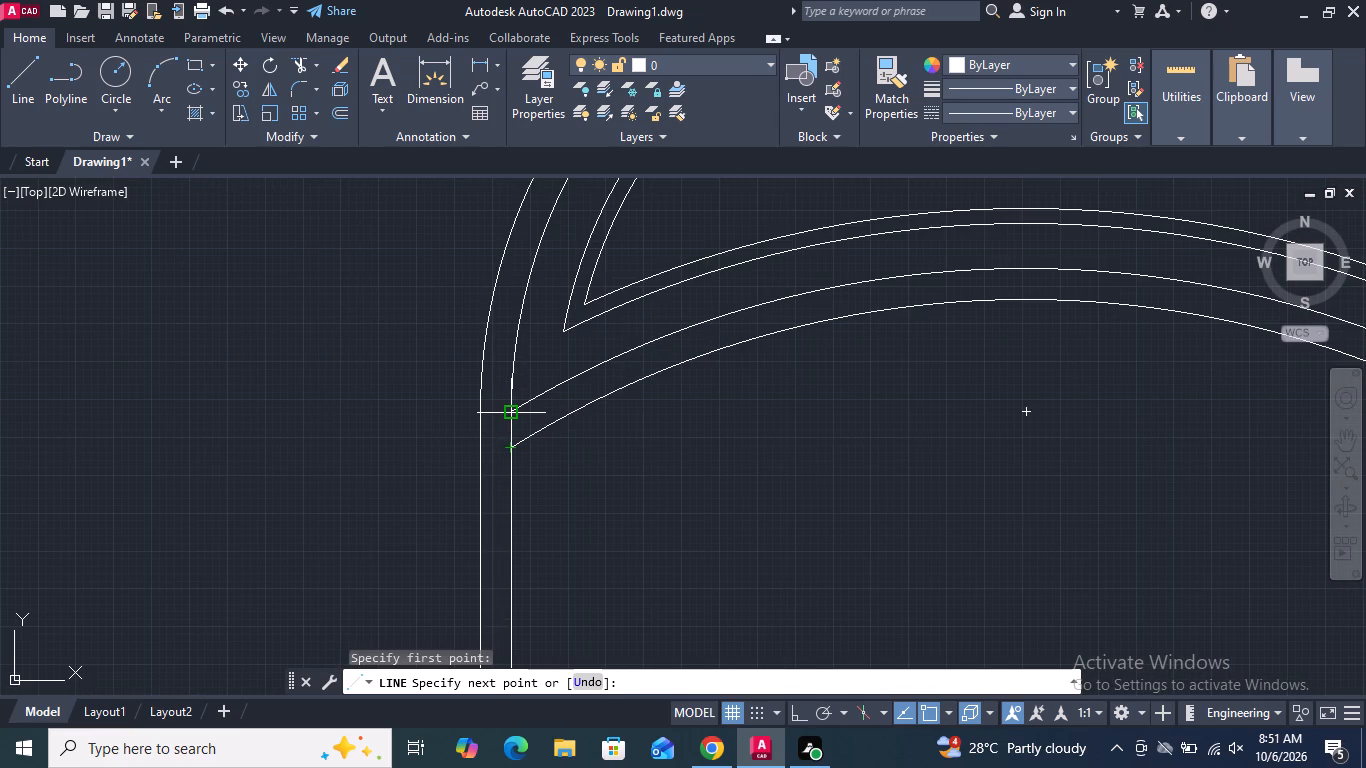
pyautogui.doubleClick(510, 409)
pyautogui.press('Return')
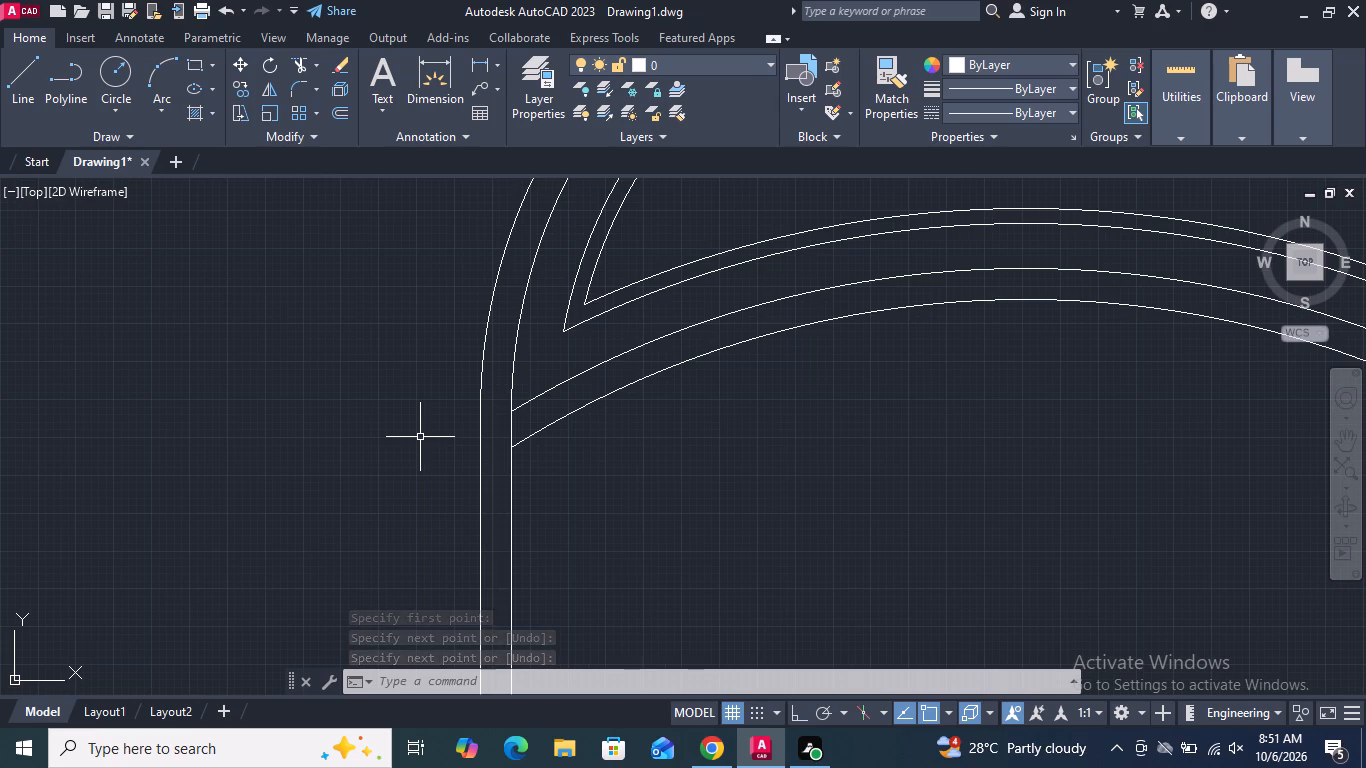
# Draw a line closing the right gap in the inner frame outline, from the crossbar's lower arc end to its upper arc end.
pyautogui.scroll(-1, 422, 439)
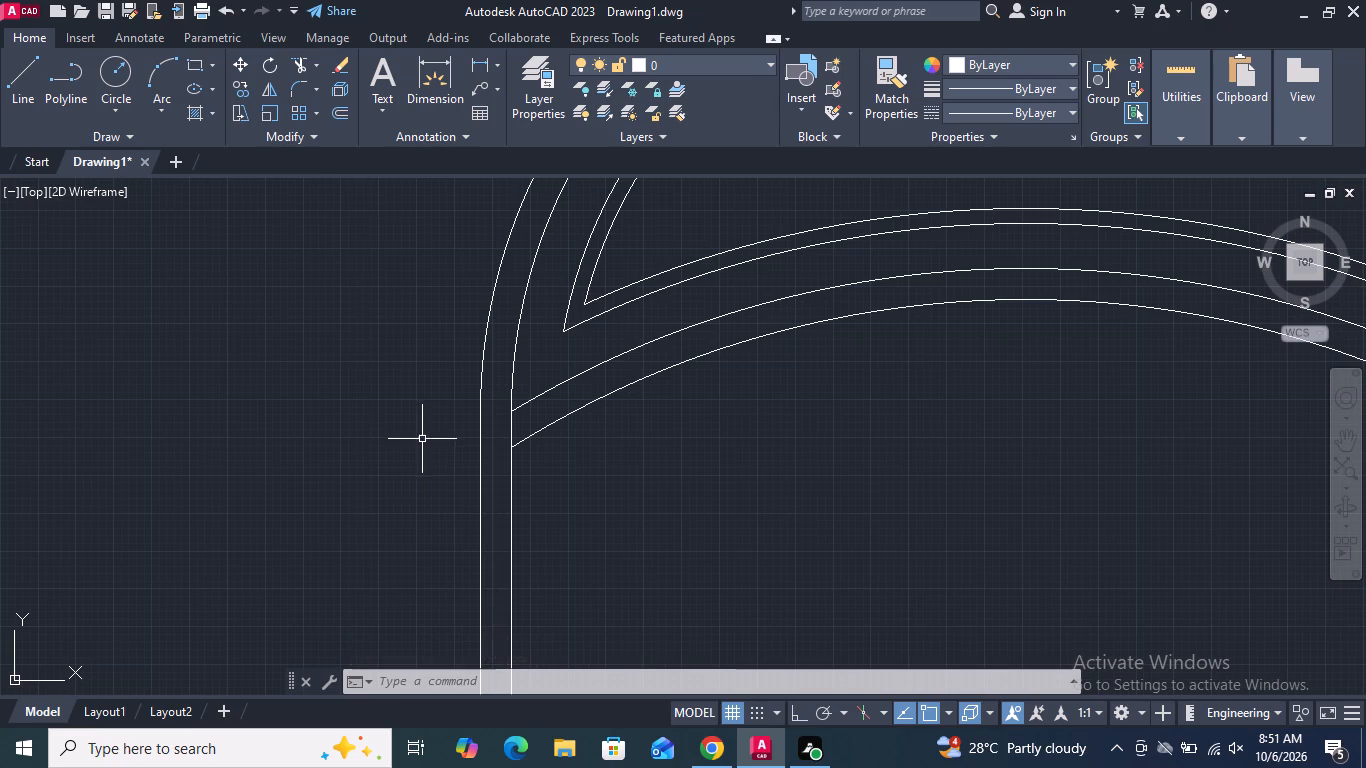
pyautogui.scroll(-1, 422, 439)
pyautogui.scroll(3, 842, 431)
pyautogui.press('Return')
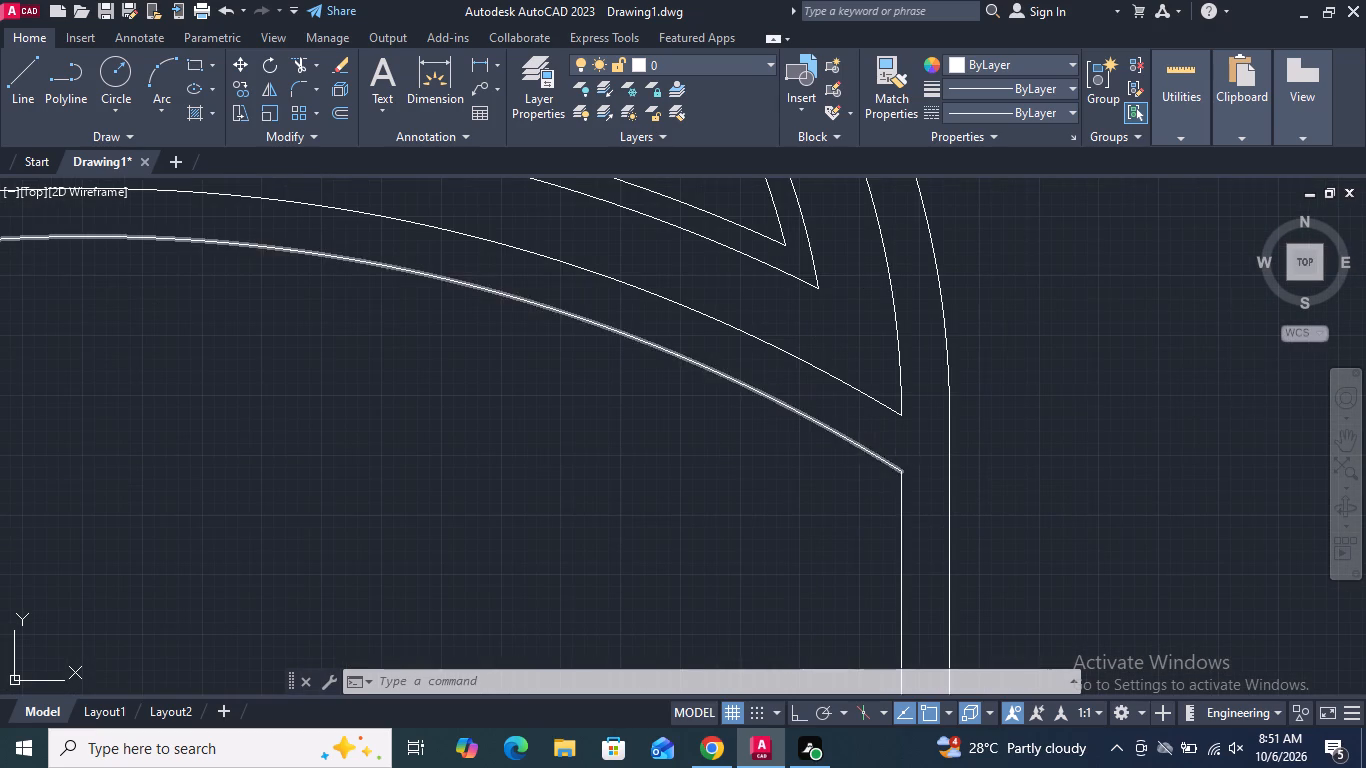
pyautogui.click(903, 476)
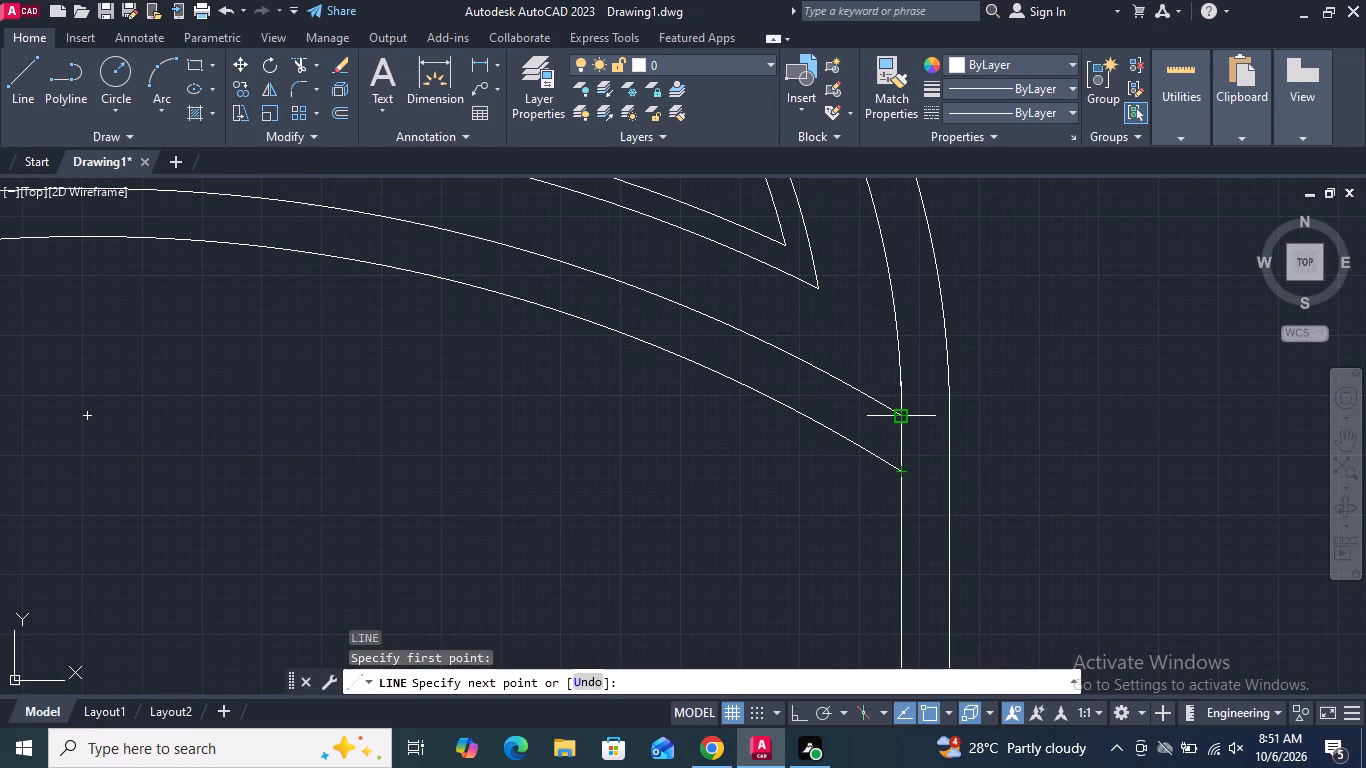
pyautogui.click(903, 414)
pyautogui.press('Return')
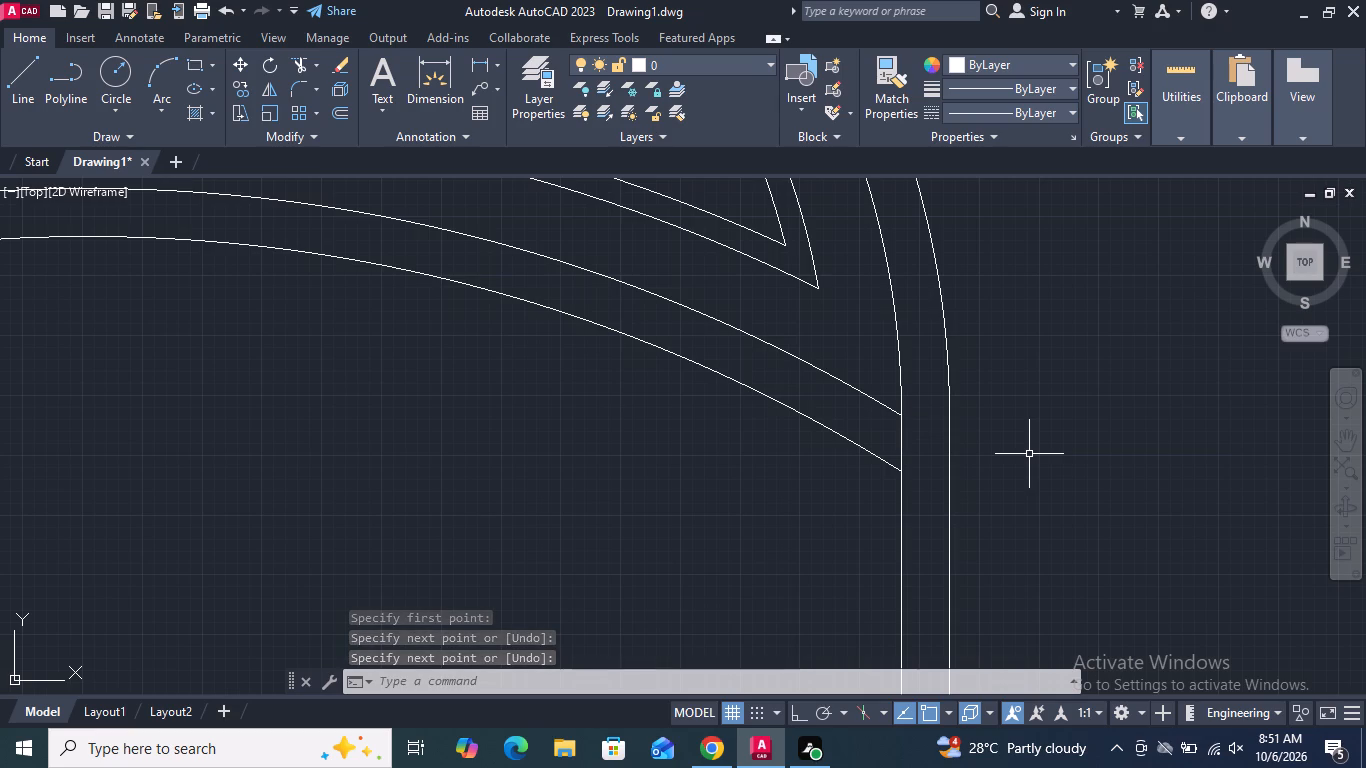
# Draw a vertical centre line from the midpoint of the inner frame's bottom edge to the midpoint of the crossbar's lower arc.
pyautogui.scroll(-2, 1029, 454)
pyautogui.scroll(-3, 861, 487)
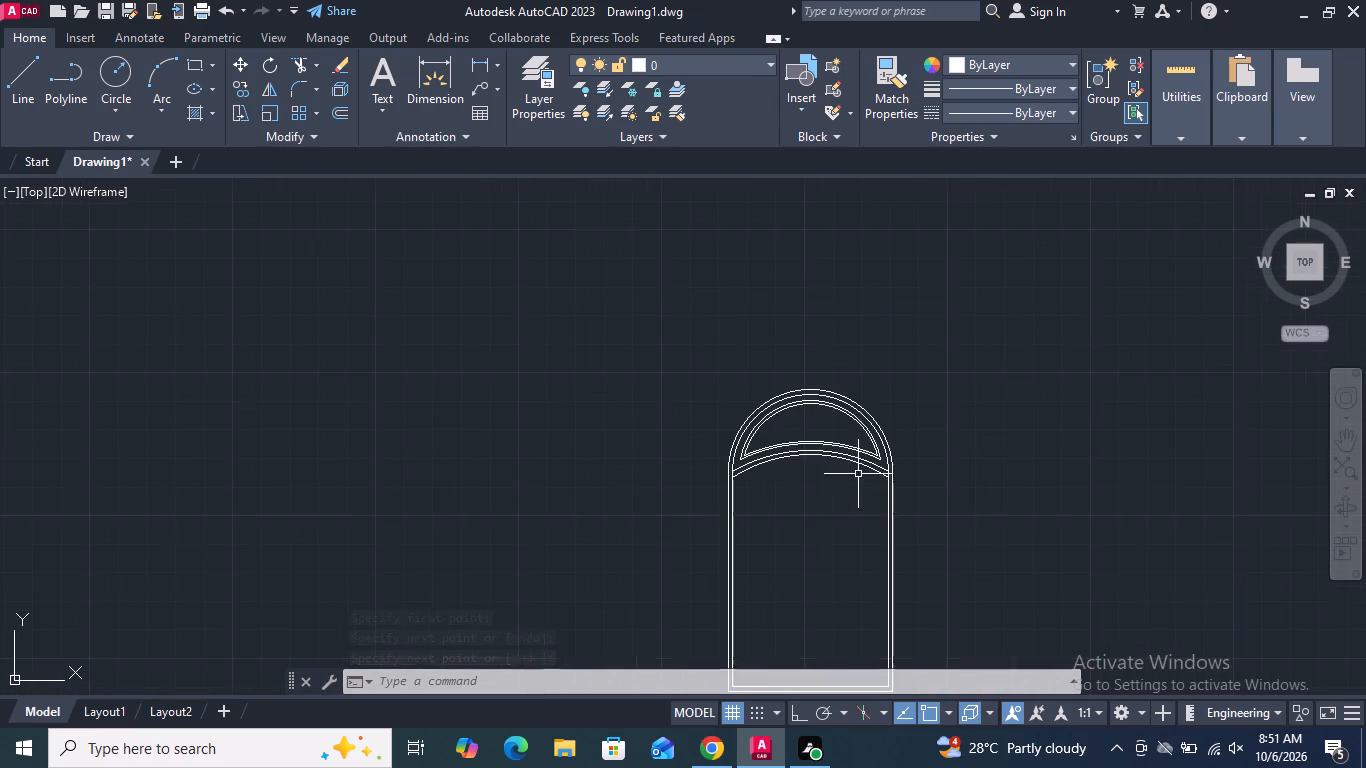
pyautogui.moveTo(816, 512); pyautogui.dragTo(797, 372, button='middle')
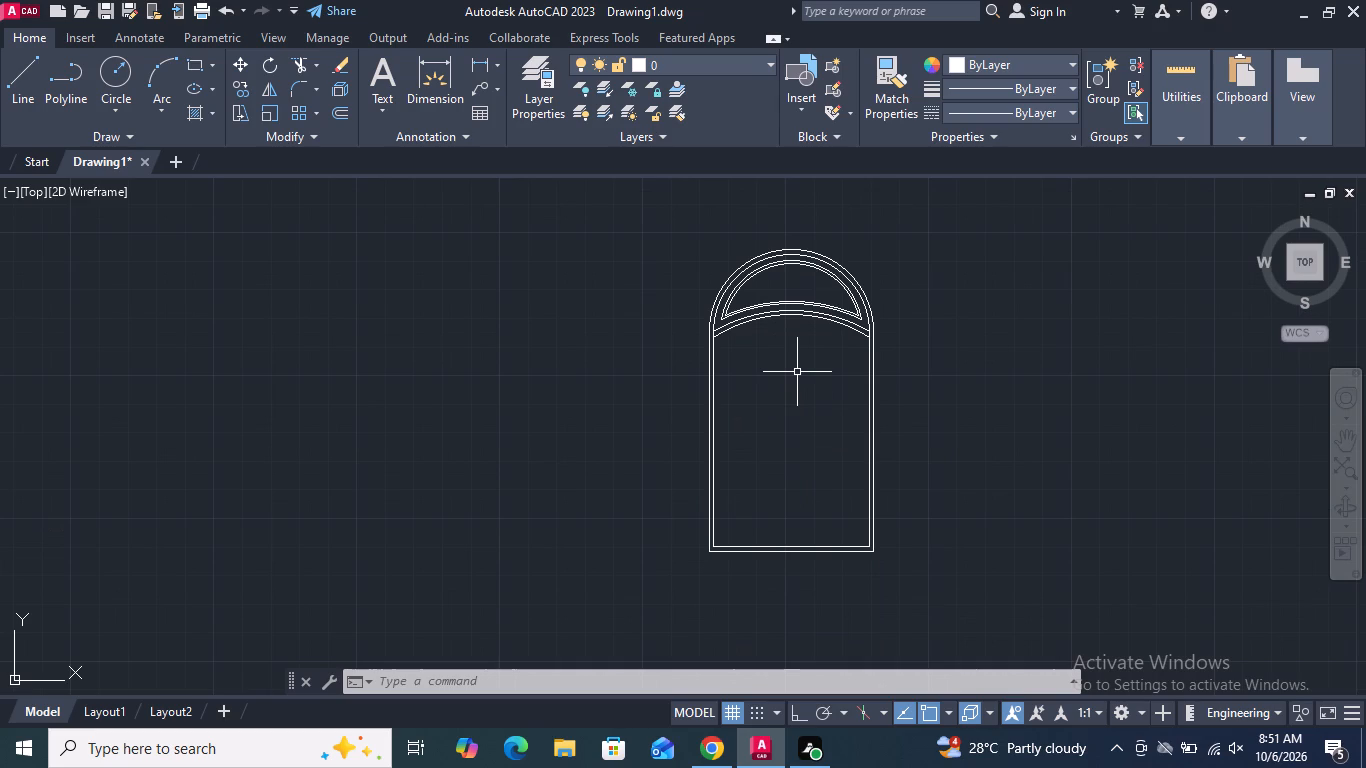
pyautogui.click(14, 91)
pyautogui.scroll(2, 789, 495)
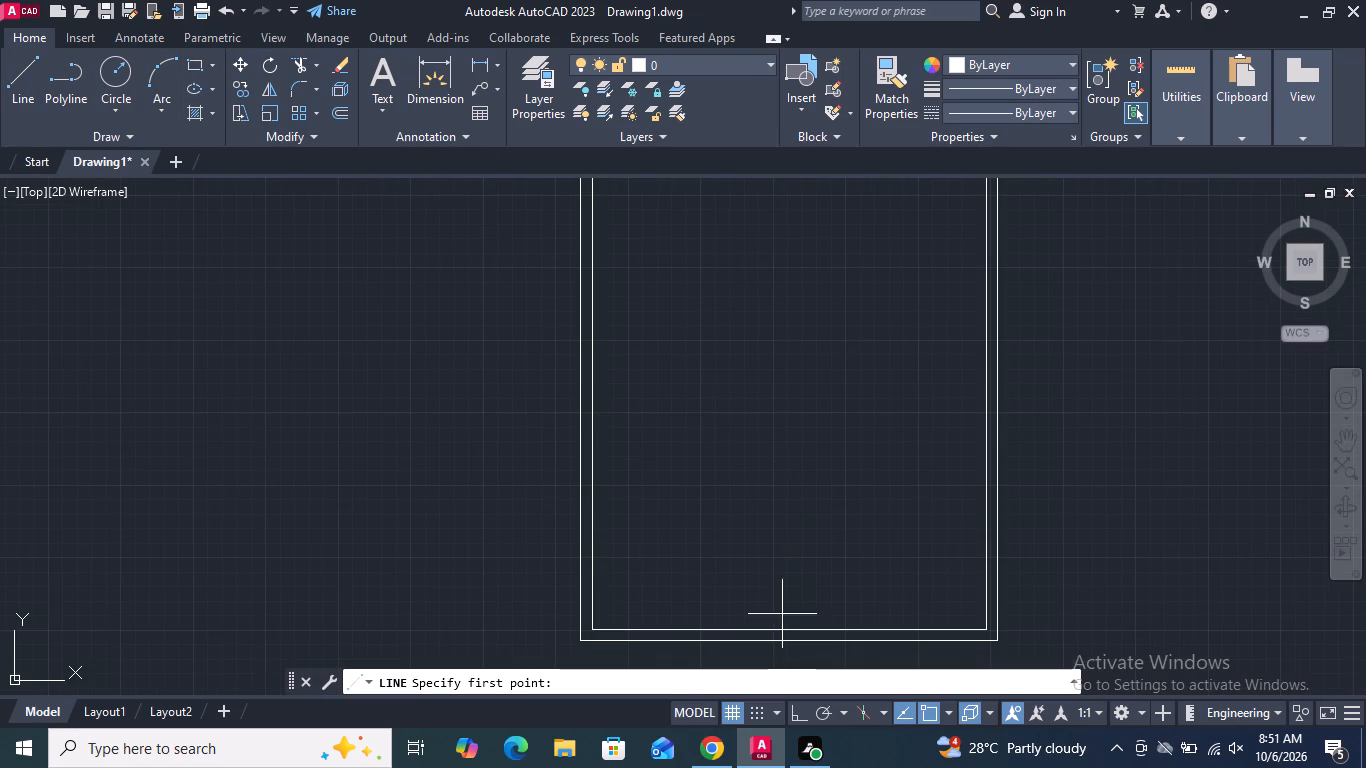
pyautogui.click(785, 628)
pyautogui.scroll(-3, 785, 628)
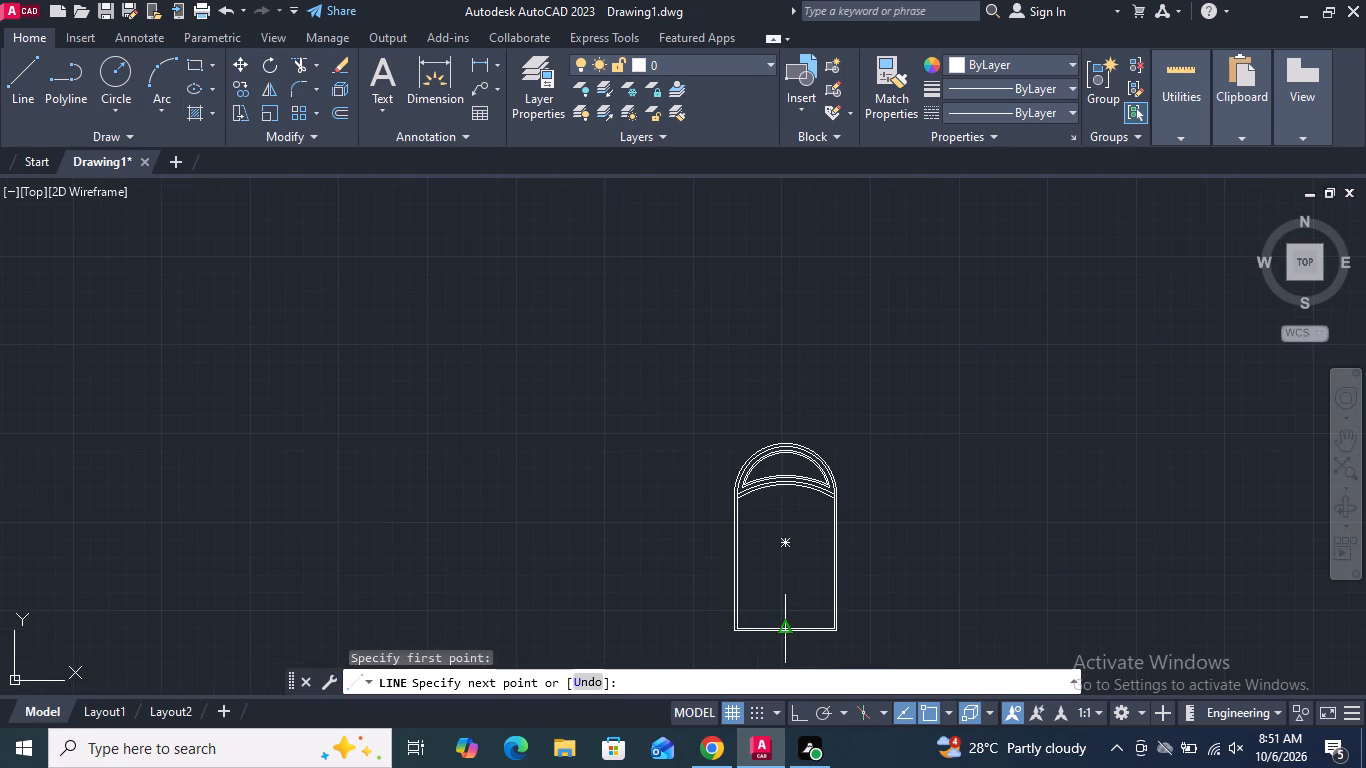
pyautogui.scroll(3, 790, 518)
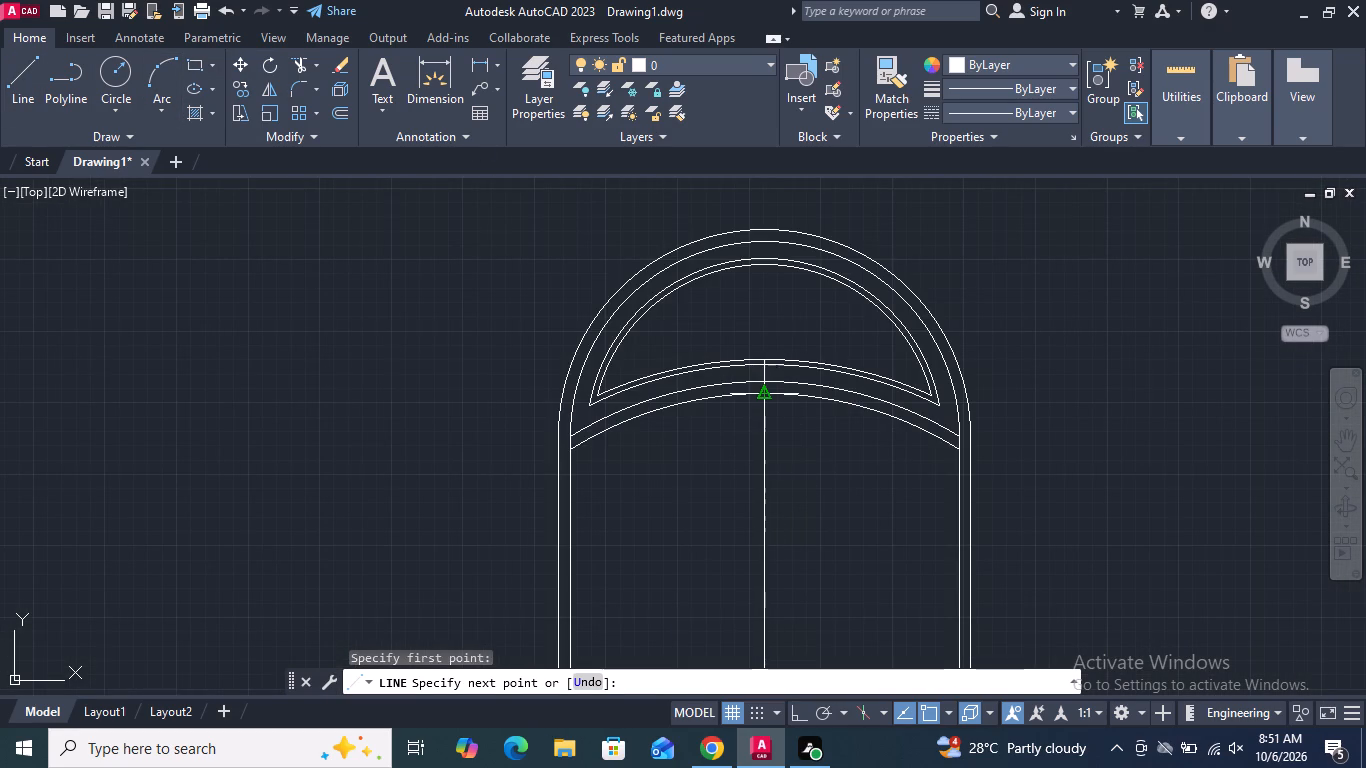
pyautogui.click(762, 395)
pyautogui.press('Return')
# Offset the vertical centre line 1/2" to both sides.
pyautogui.click(770, 428)
pyautogui.click(751, 432)
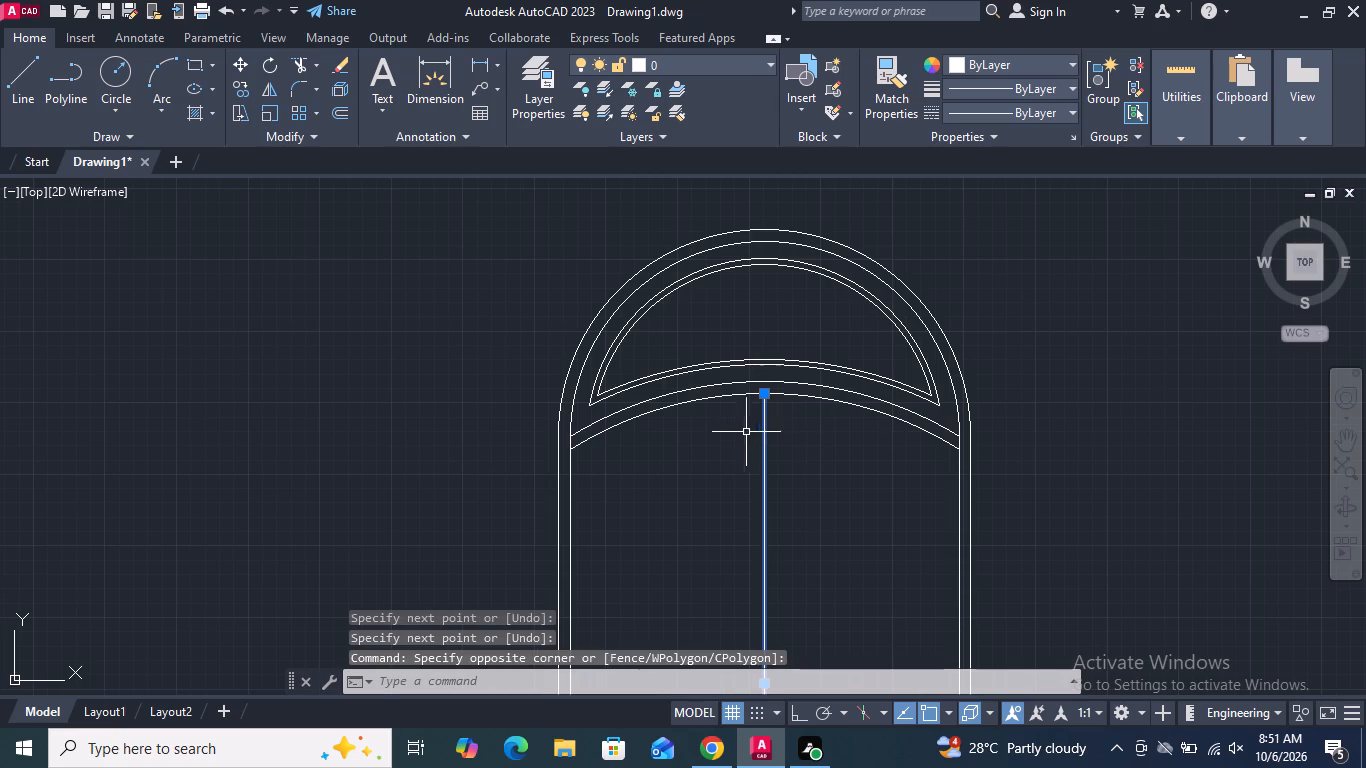
pyautogui.click(338, 111)
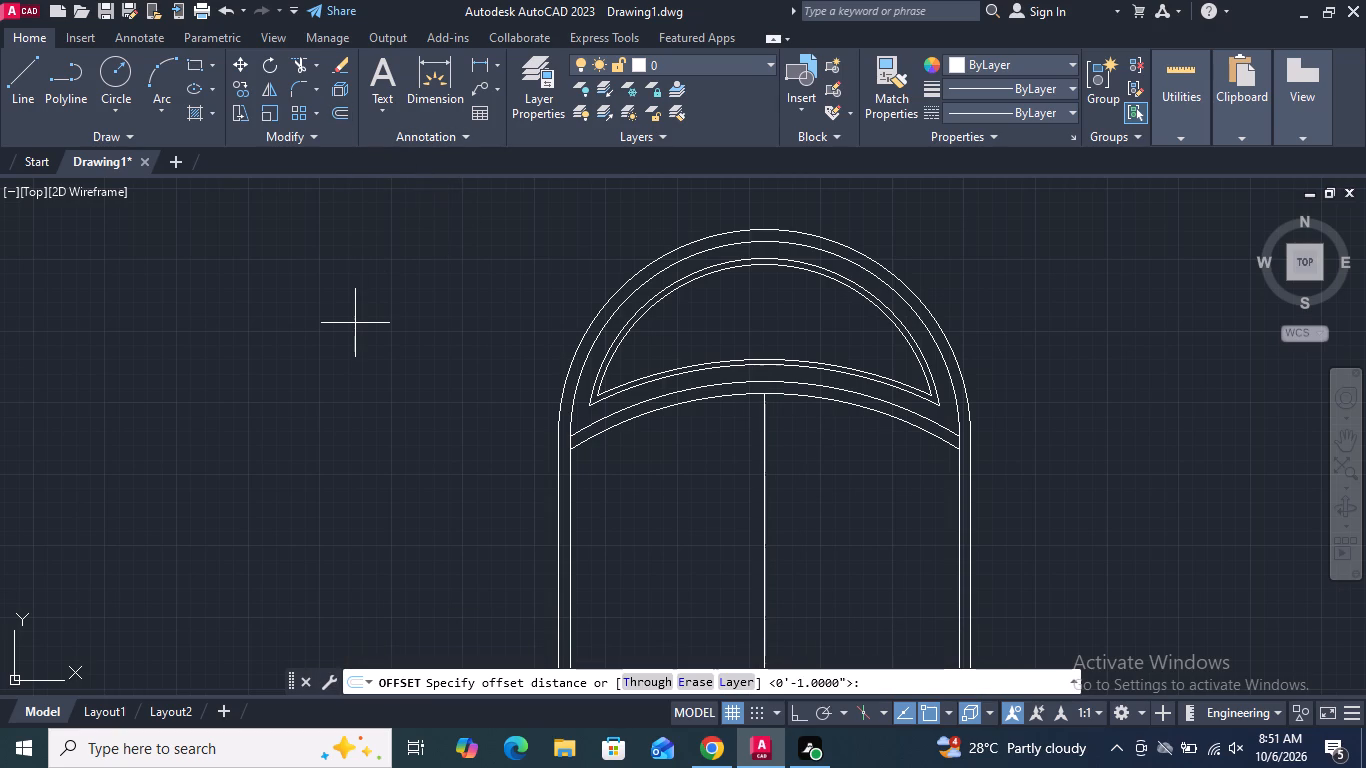
pyautogui.write('1/')
pyautogui.press('2')
pyautogui.hotkey('shift', '"')
pyautogui.press('Return')
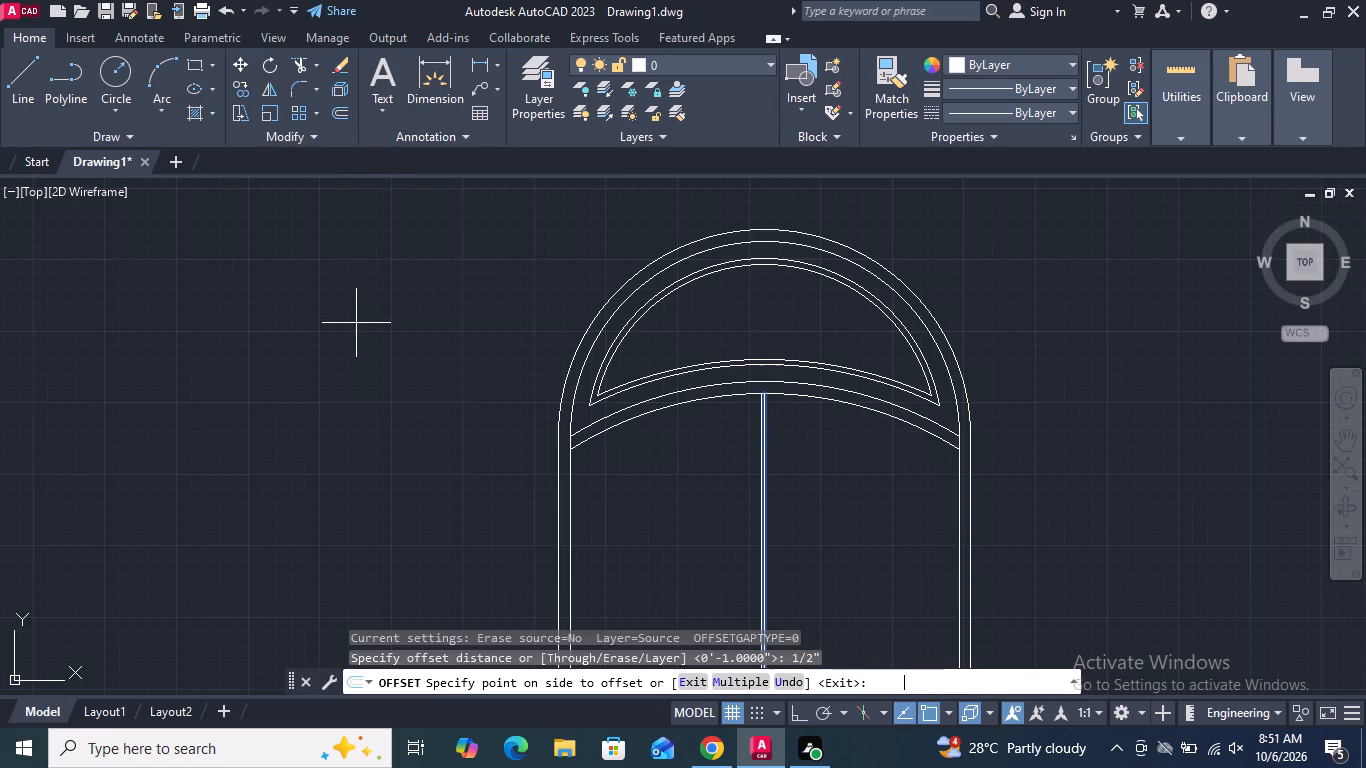
pyautogui.click(700, 448)
pyautogui.scroll(2, 783, 431)
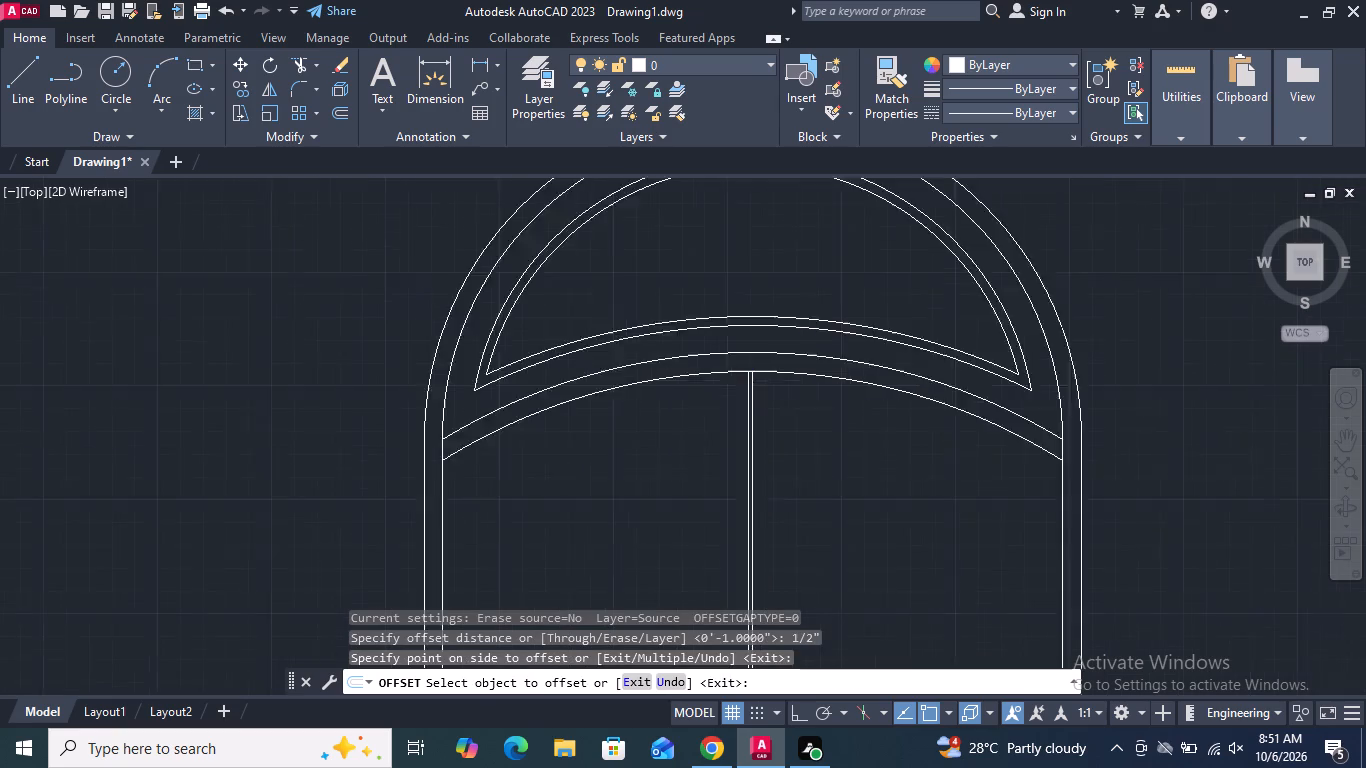
pyautogui.click(733, 414)
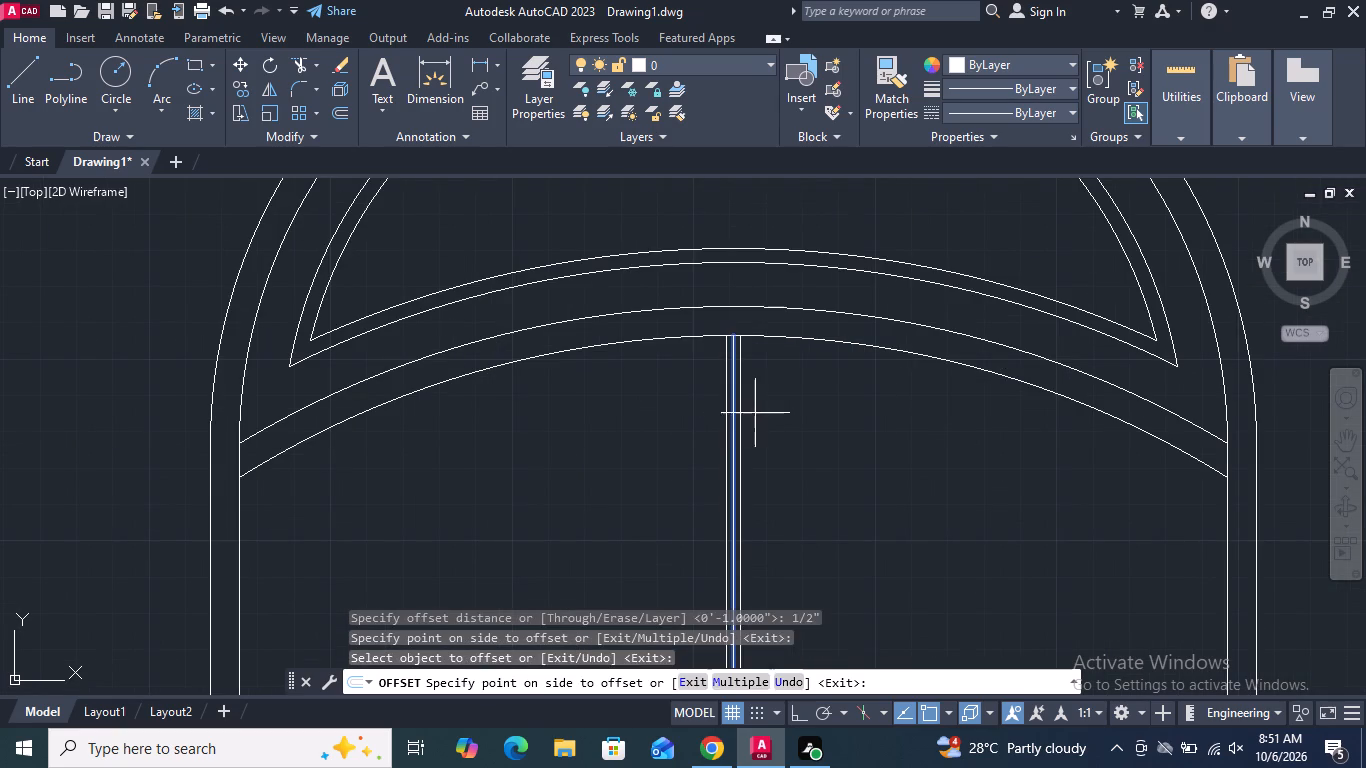
pyautogui.click(755, 413)
pyautogui.press('Return')
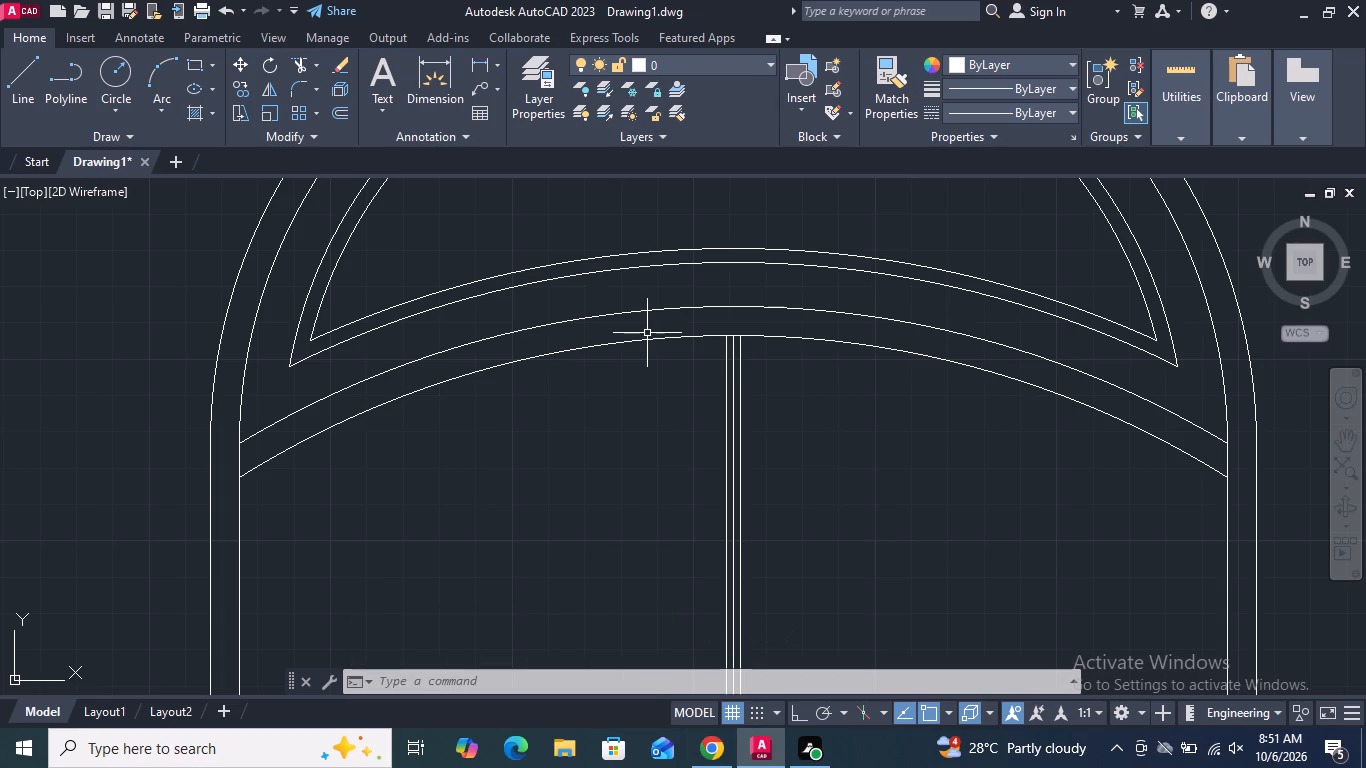
# Trim the crossbar's lower arc between the two offset lines, on both sides of the centre line.
pyautogui.scroll(-5, 647, 333)
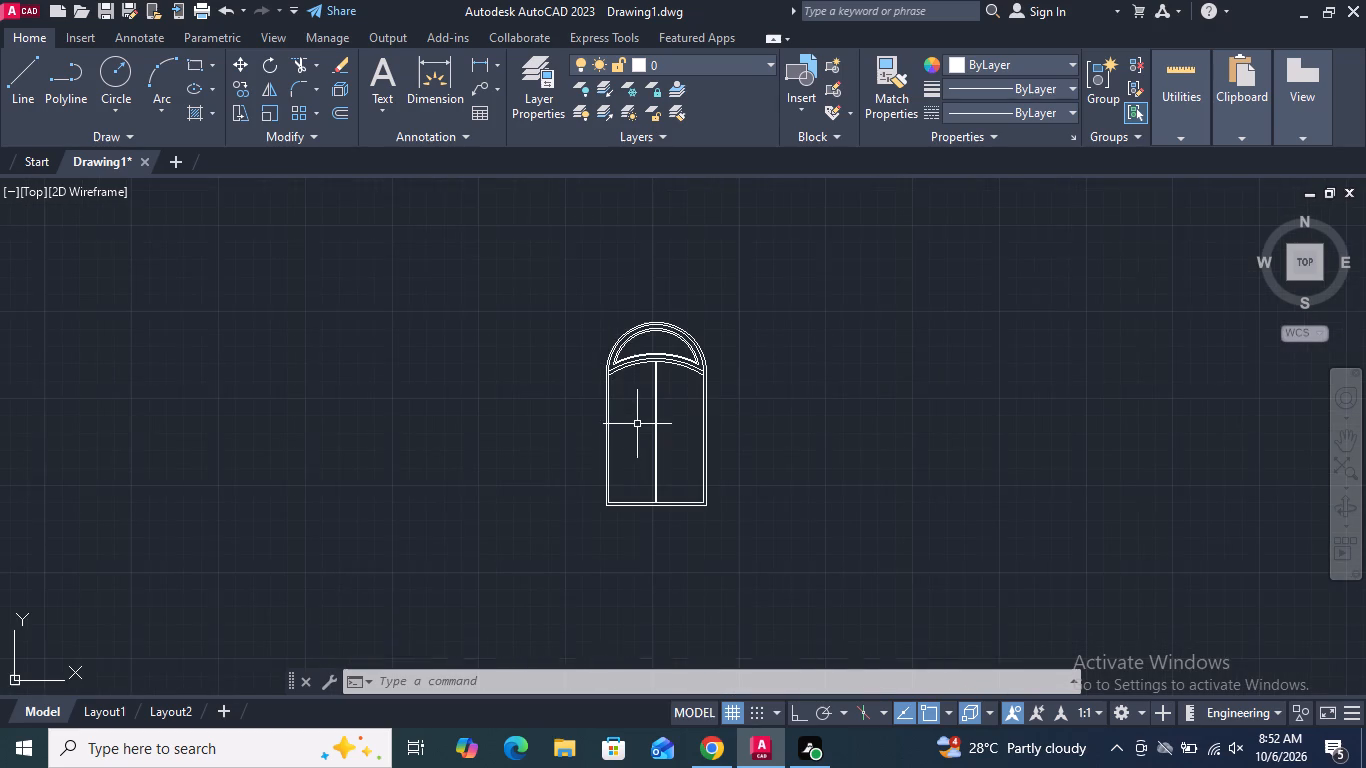
pyautogui.moveTo(637, 424); pyautogui.dragTo(630, 398, button='middle')
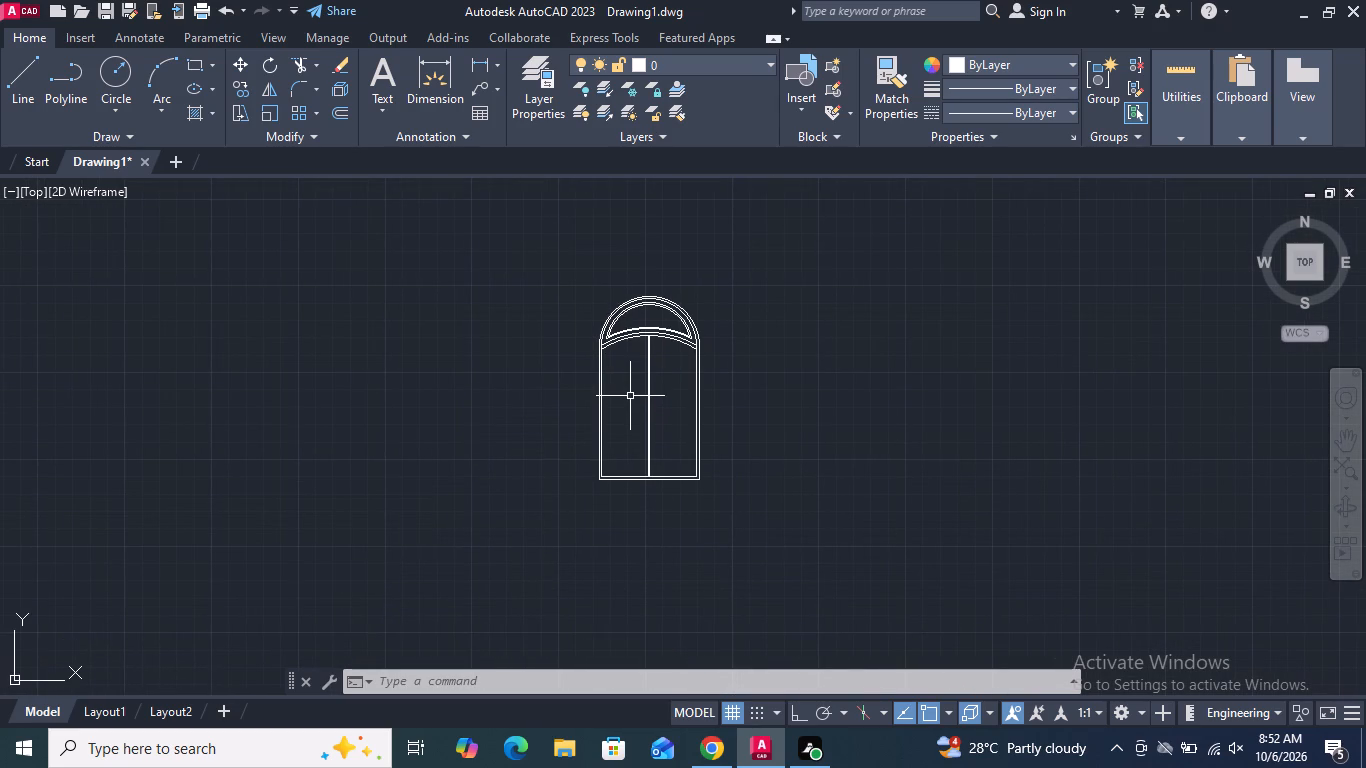
pyautogui.scroll(1, 639, 437)
pyautogui.moveTo(638, 437); pyautogui.dragTo(608, 445, button='middle')
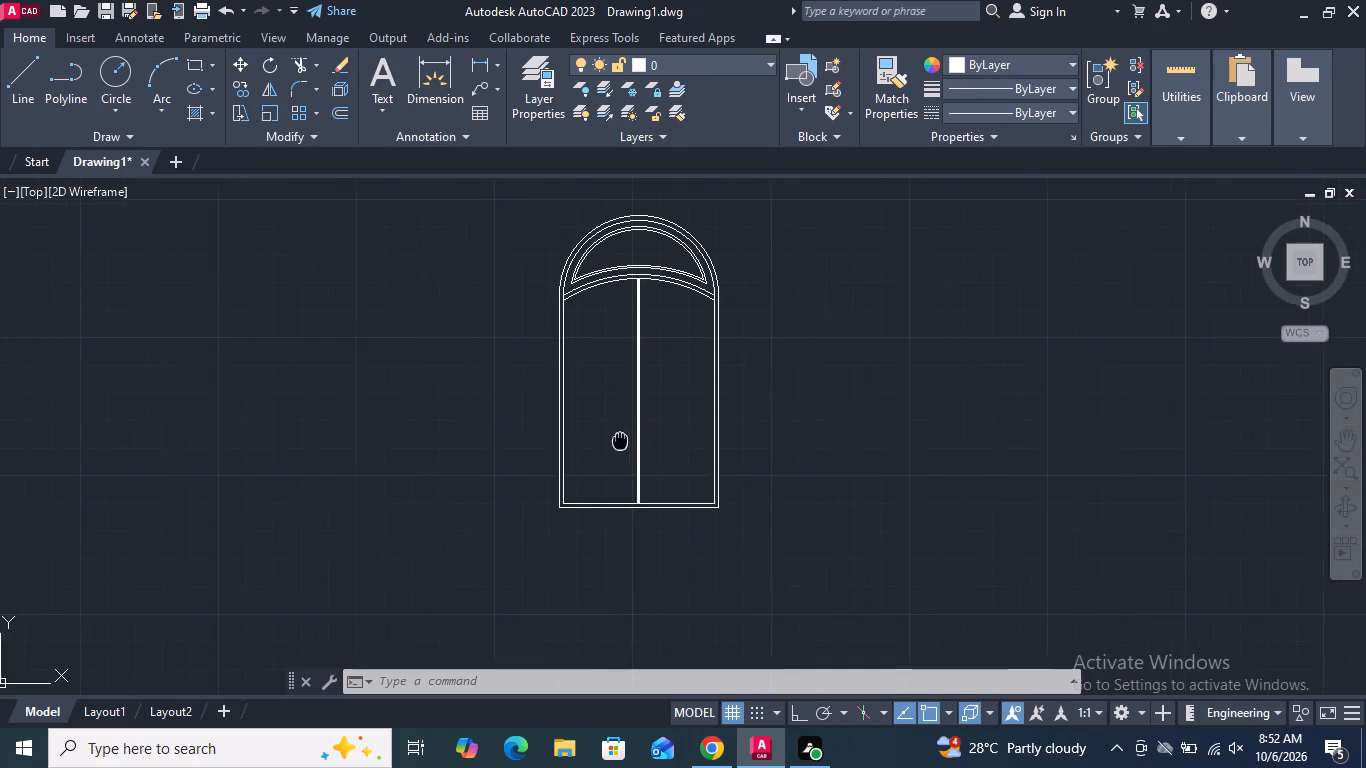
pyautogui.moveTo(608, 445); pyautogui.dragTo(606, 446, button='middle')
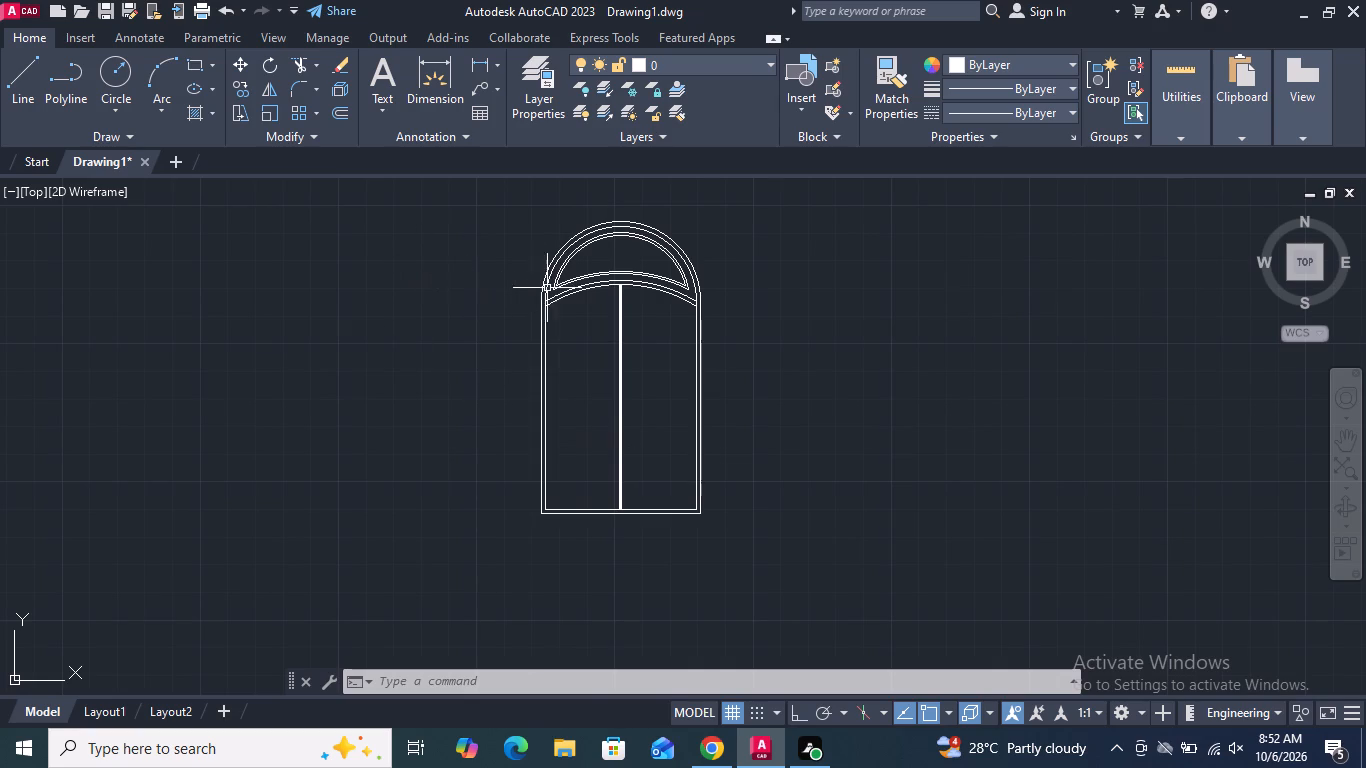
pyautogui.scroll(2, 548, 290)
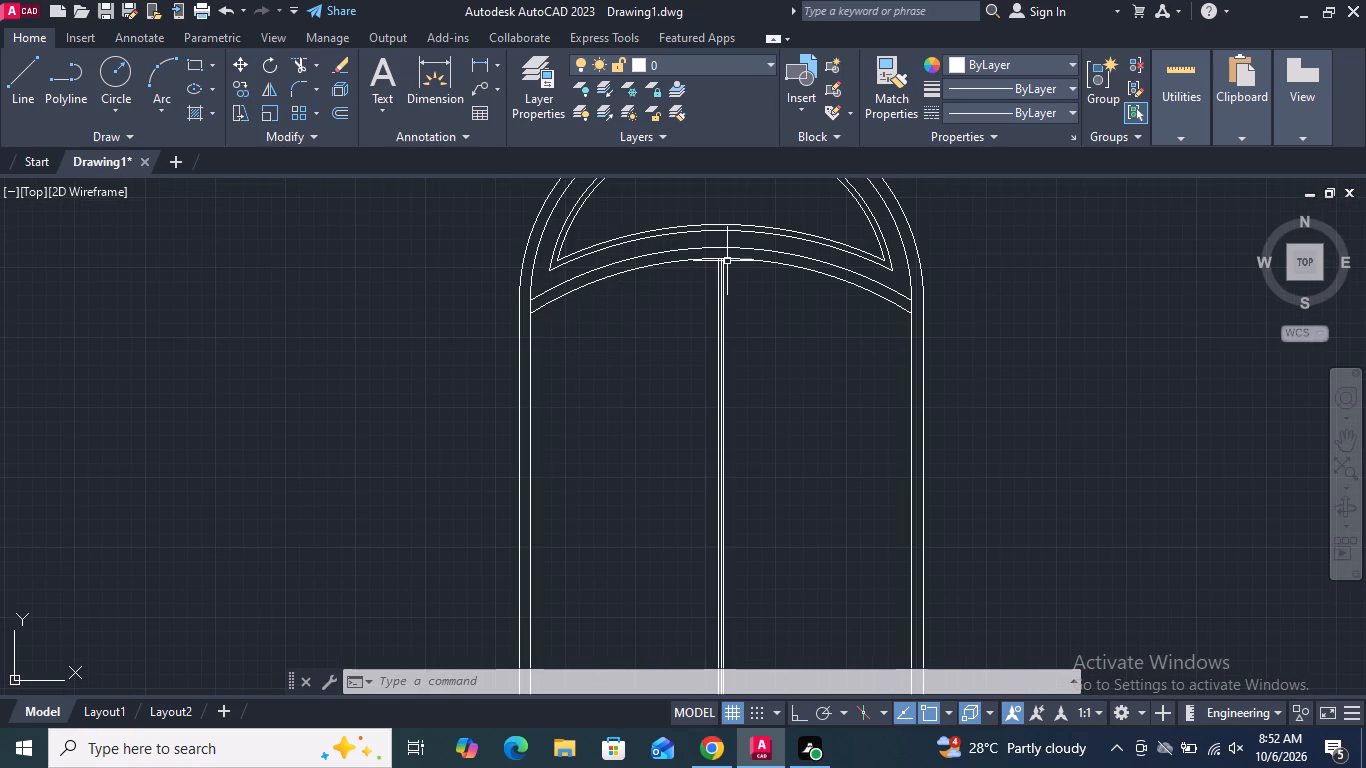
pyautogui.scroll(6, 731, 253)
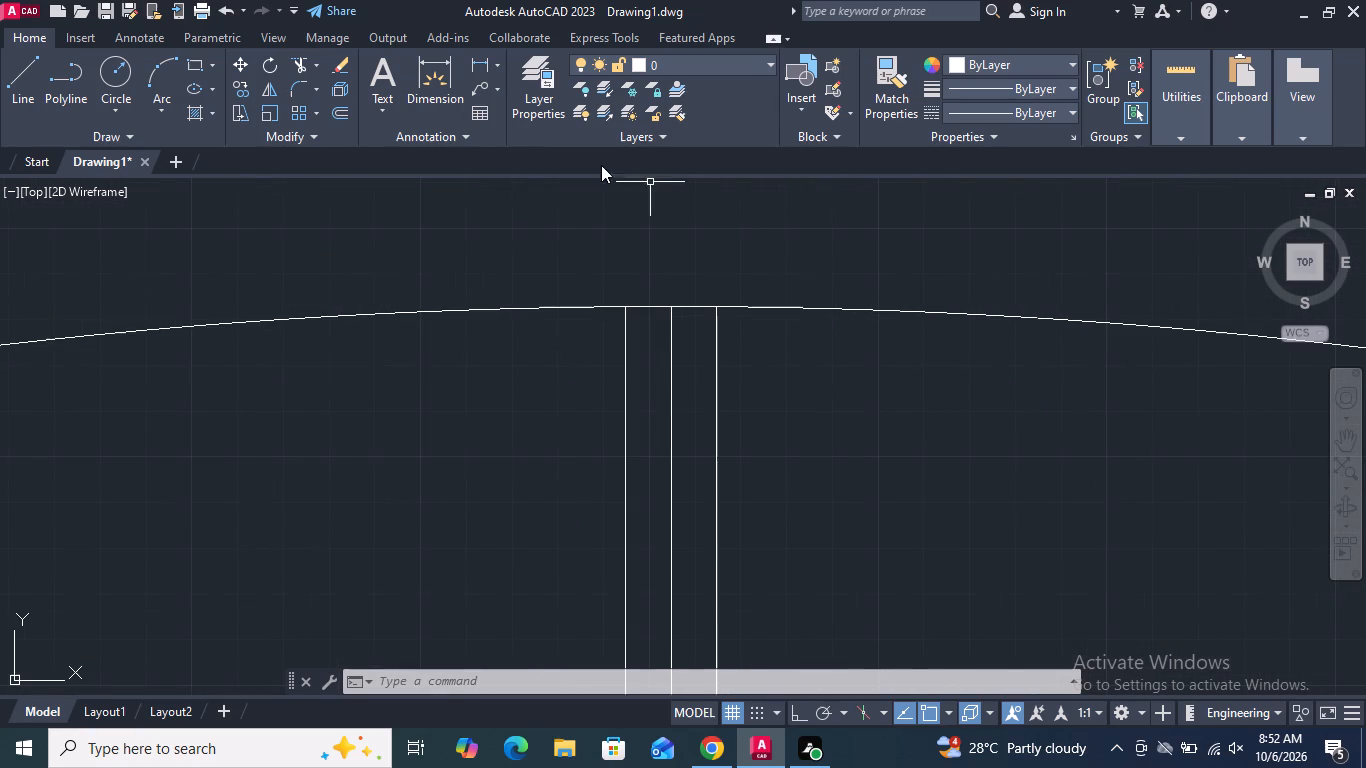
pyautogui.click(297, 65)
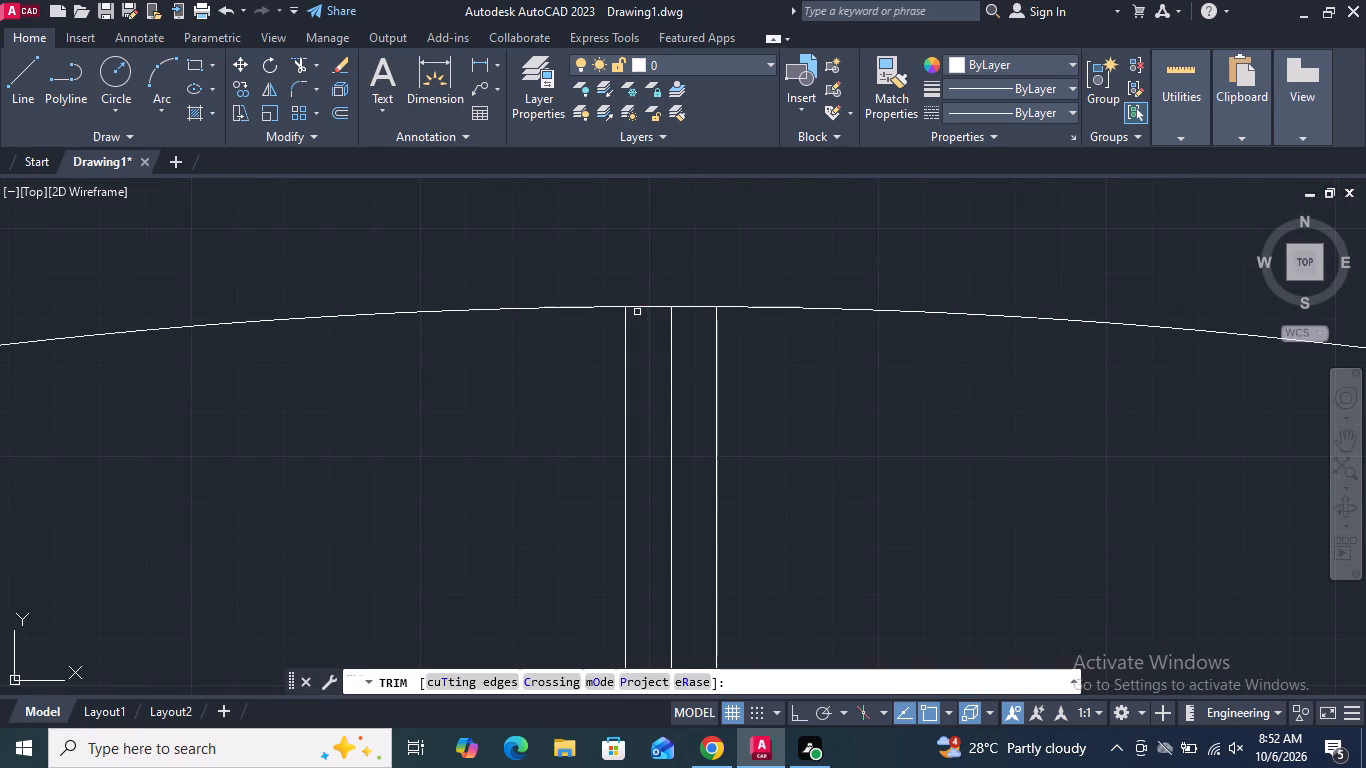
pyautogui.click(639, 306)
pyautogui.click(694, 307)
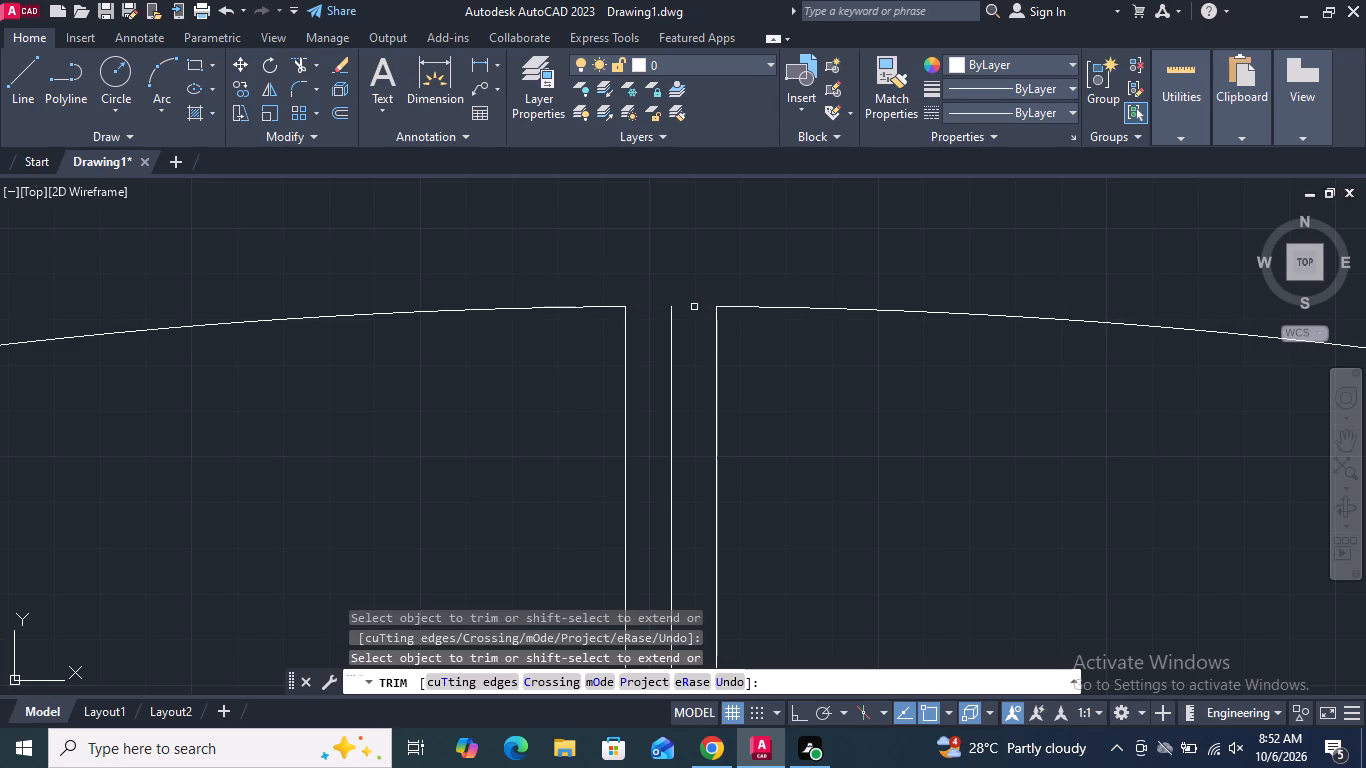
# Trim away the short inner frame segments between the crossbar's two arcs at its left and right ends.
pyautogui.scroll(-5, 700, 294)
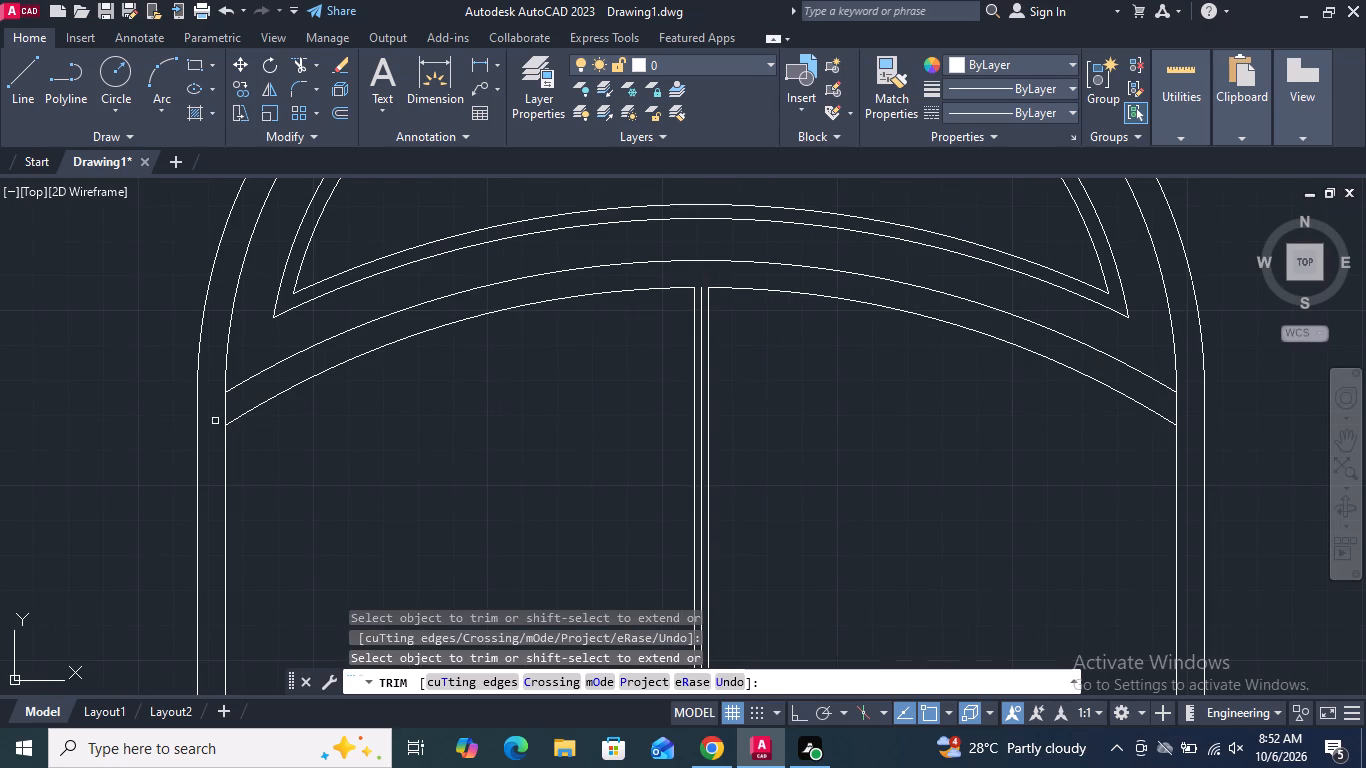
pyautogui.scroll(1, 214, 421)
pyautogui.click(231, 401)
pyautogui.scroll(-2, 231, 401)
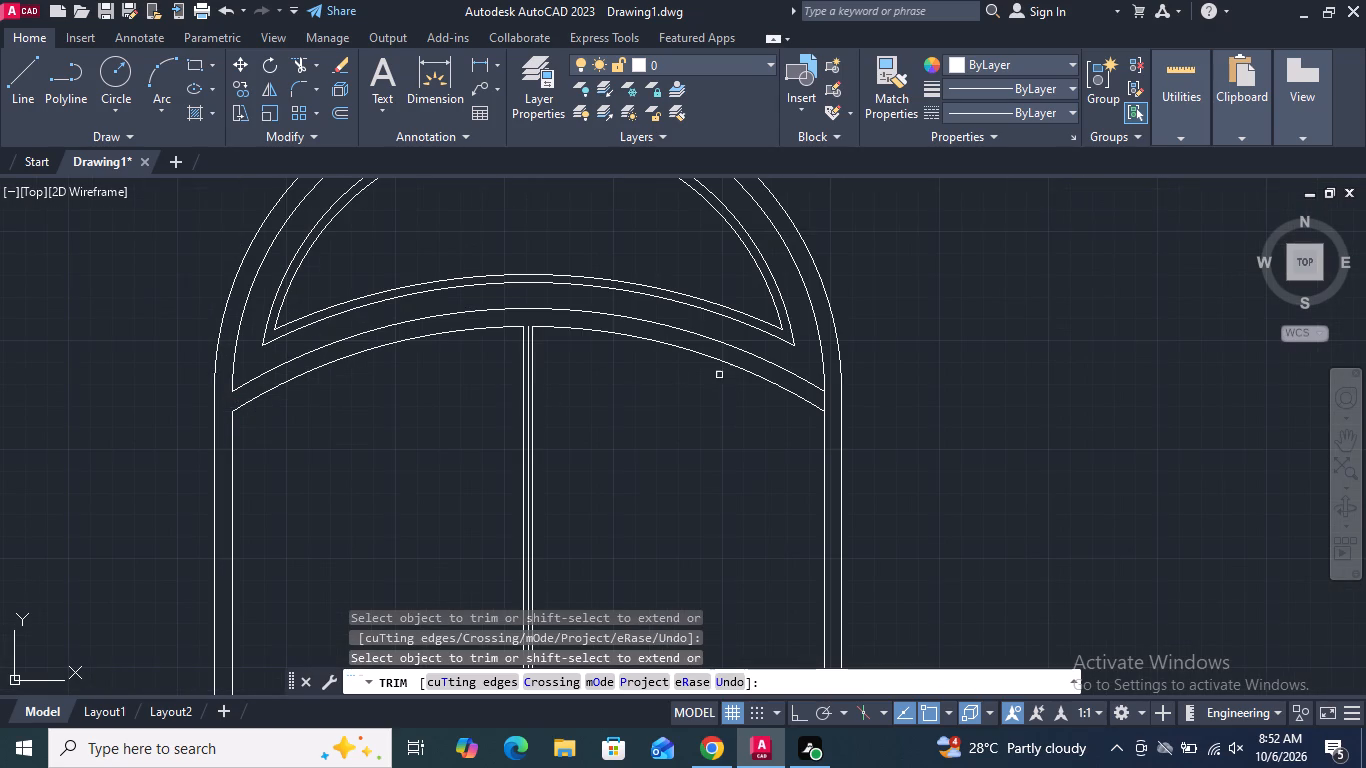
pyautogui.click(824, 404)
pyautogui.press('Return')
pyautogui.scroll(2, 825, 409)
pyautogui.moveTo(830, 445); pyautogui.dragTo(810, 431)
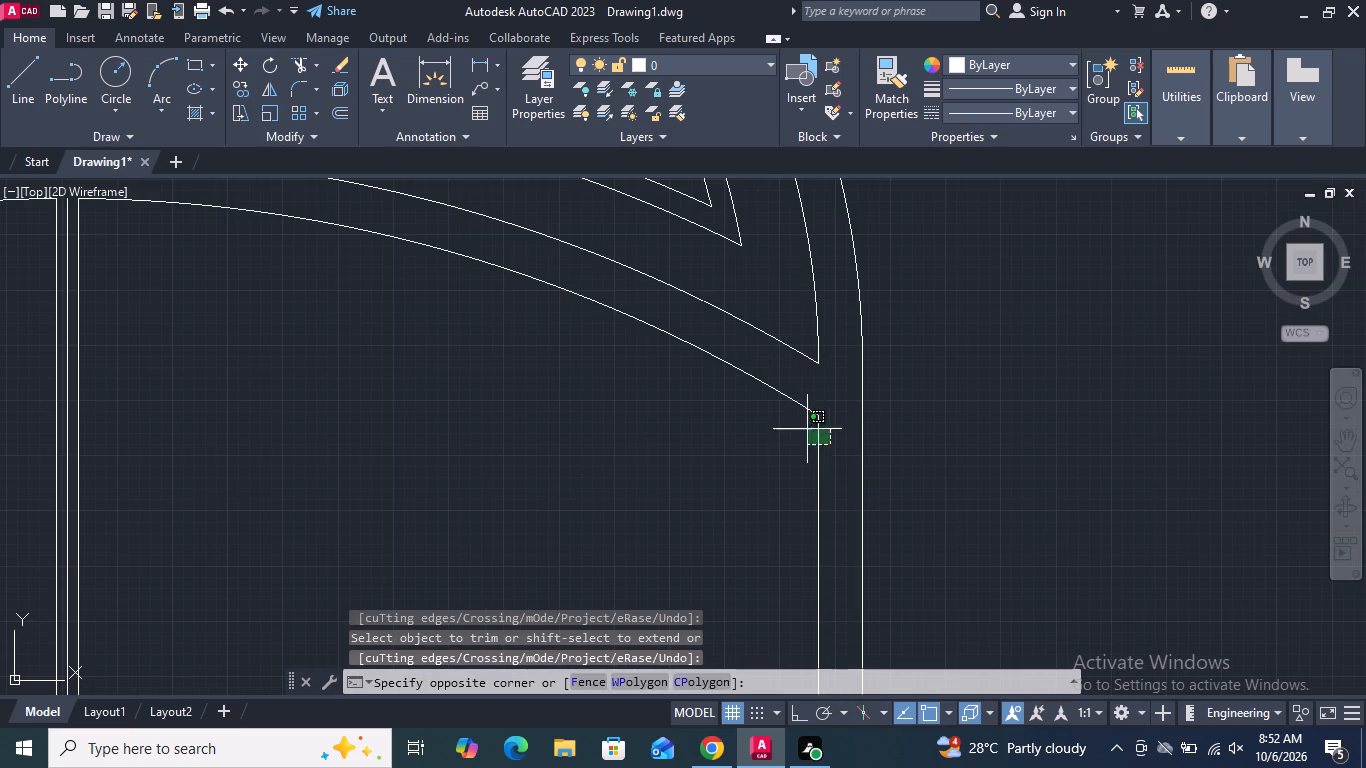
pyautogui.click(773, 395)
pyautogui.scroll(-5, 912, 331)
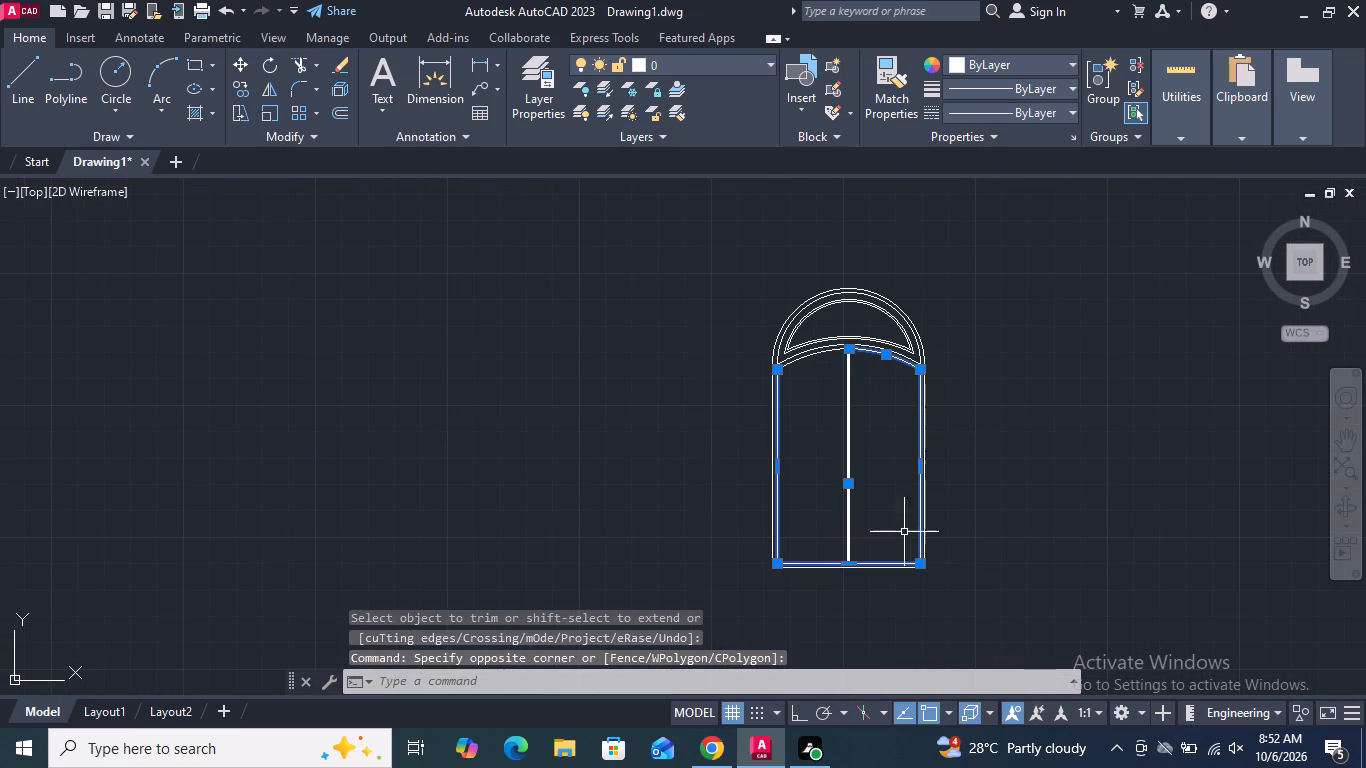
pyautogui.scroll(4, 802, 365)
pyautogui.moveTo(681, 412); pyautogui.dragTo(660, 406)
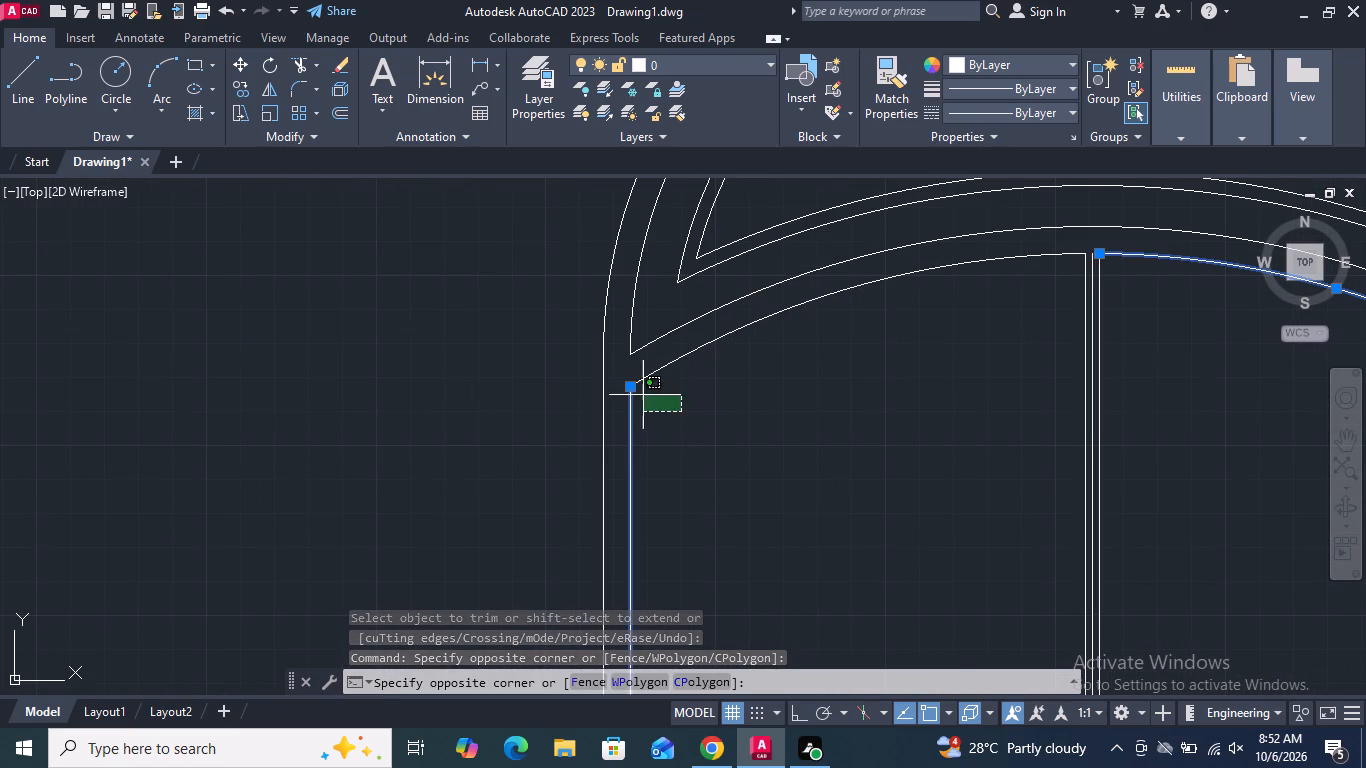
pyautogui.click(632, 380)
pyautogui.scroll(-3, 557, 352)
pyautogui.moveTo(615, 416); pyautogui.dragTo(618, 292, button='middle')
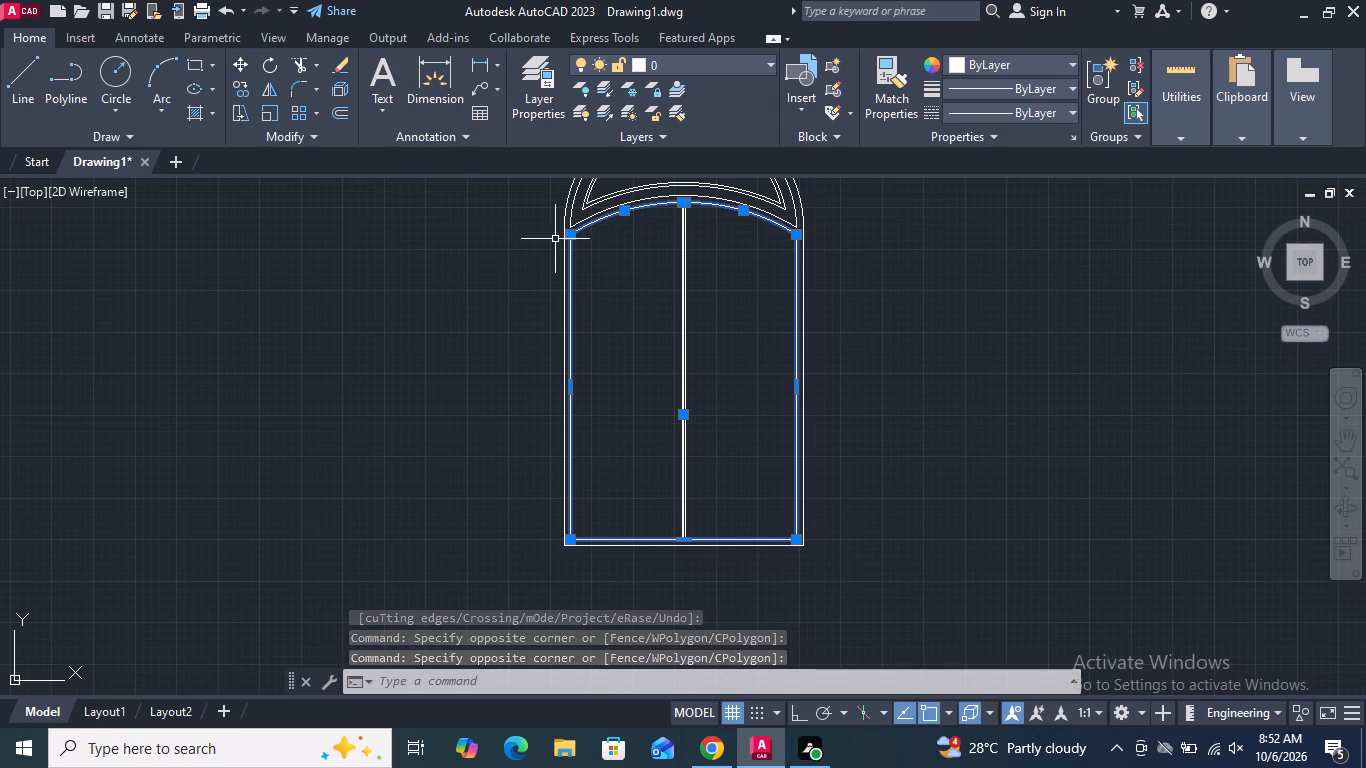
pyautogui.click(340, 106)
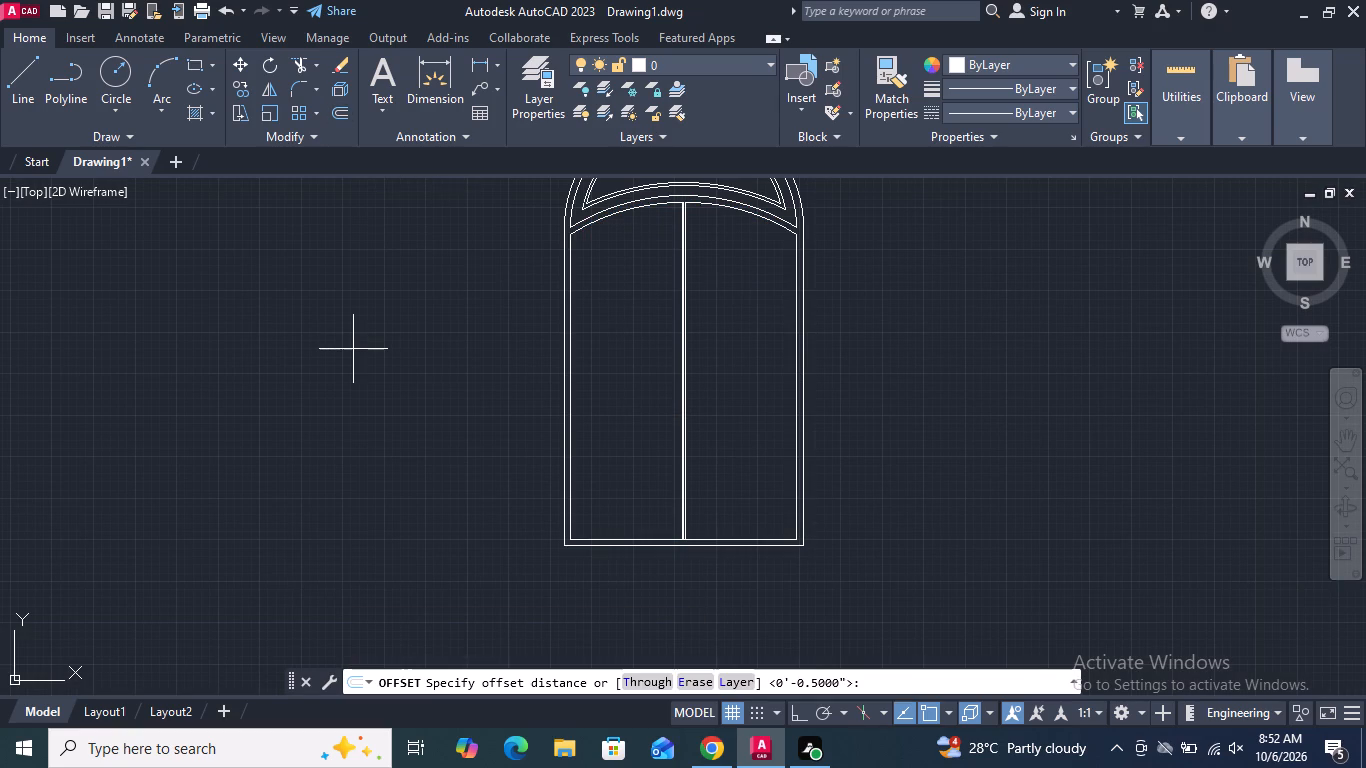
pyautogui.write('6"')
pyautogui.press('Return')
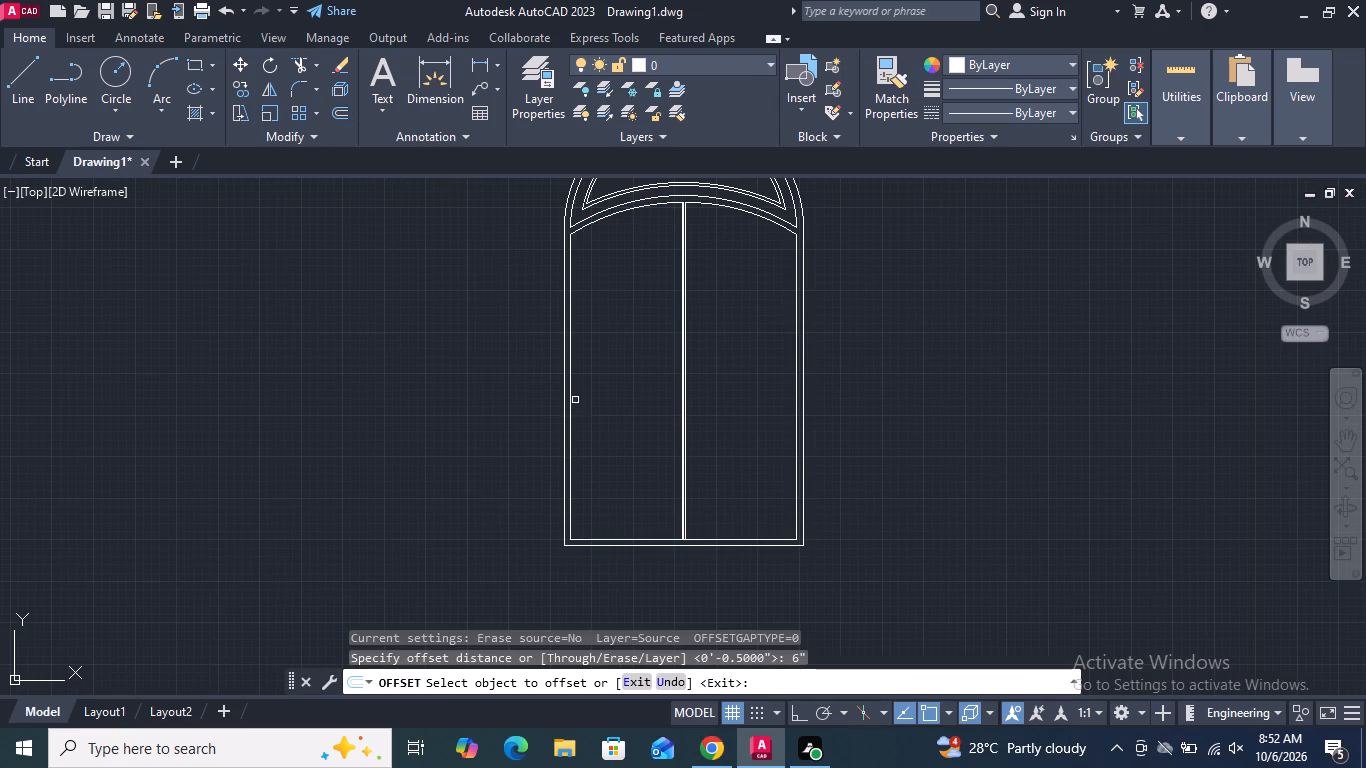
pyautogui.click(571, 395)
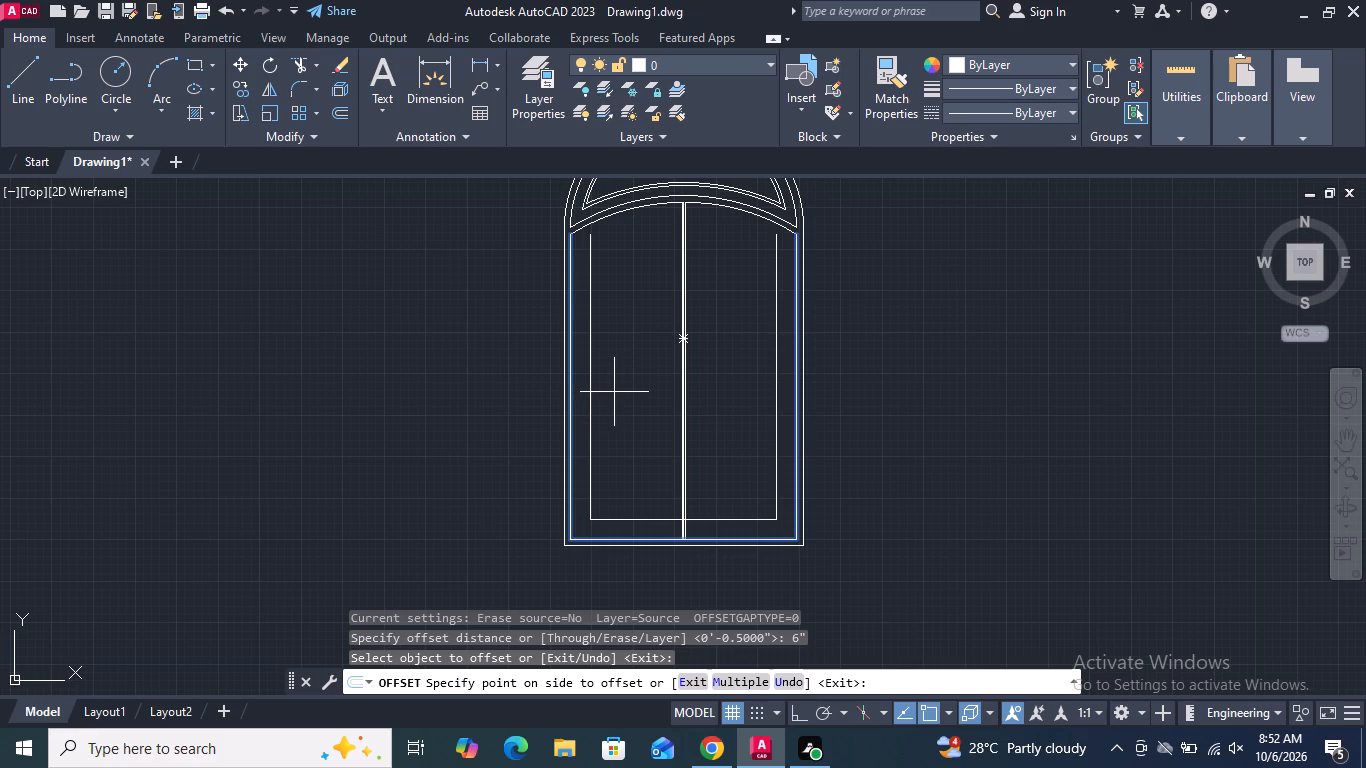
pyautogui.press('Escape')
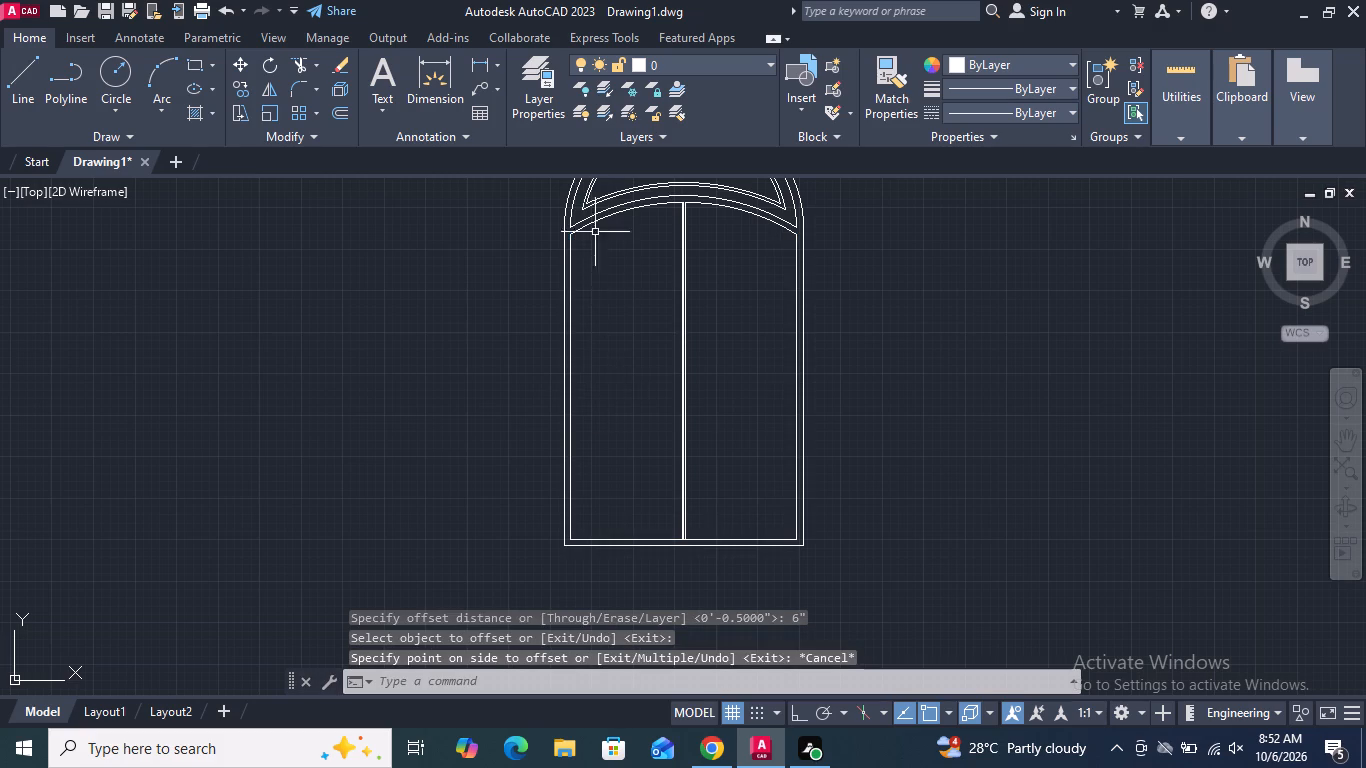
# Join the inner frame's sides and bottom with both halves of the crossbar's lower arc into one polyline.
pyautogui.scroll(2, 592, 214)
pyautogui.moveTo(571, 313); pyautogui.dragTo(565, 304)
pyautogui.click(524, 264)
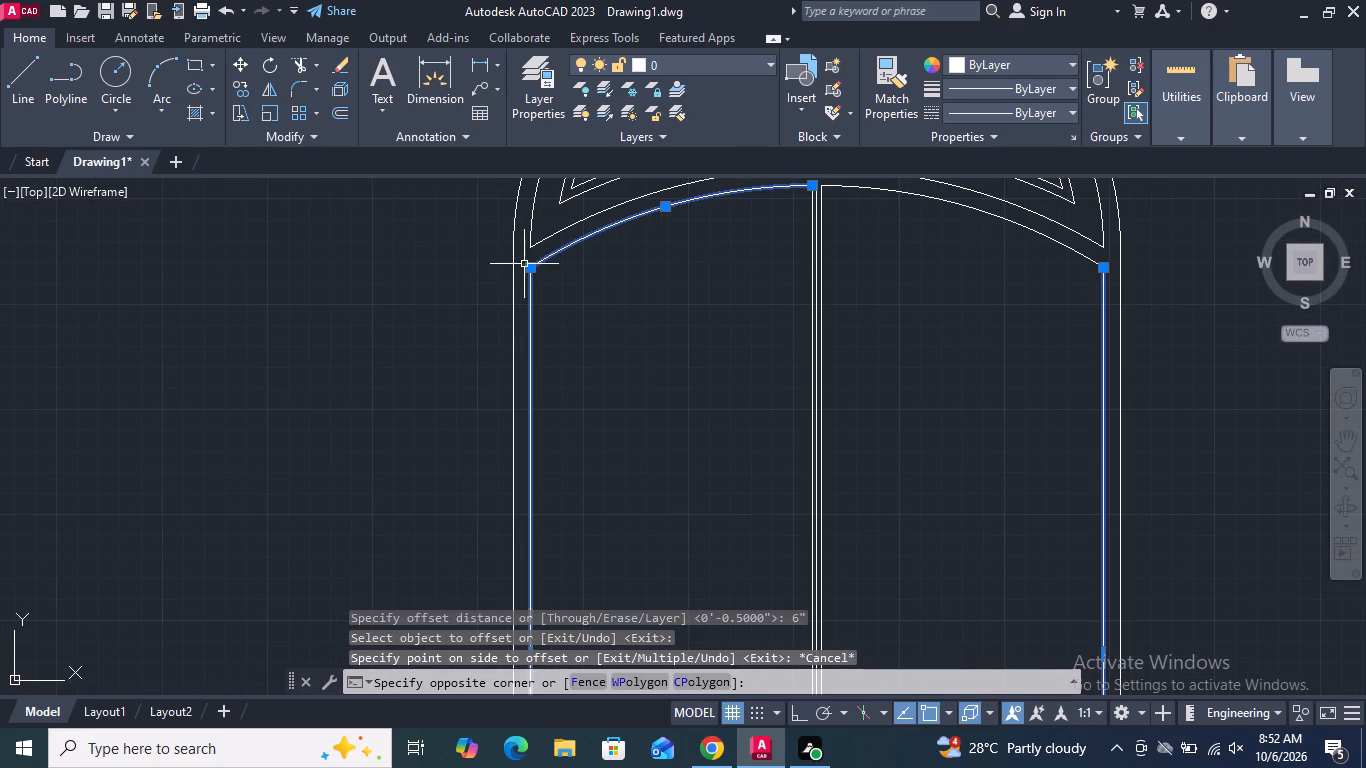
pyautogui.scroll(2, 1119, 269)
pyautogui.moveTo(1097, 290); pyautogui.dragTo(1070, 284)
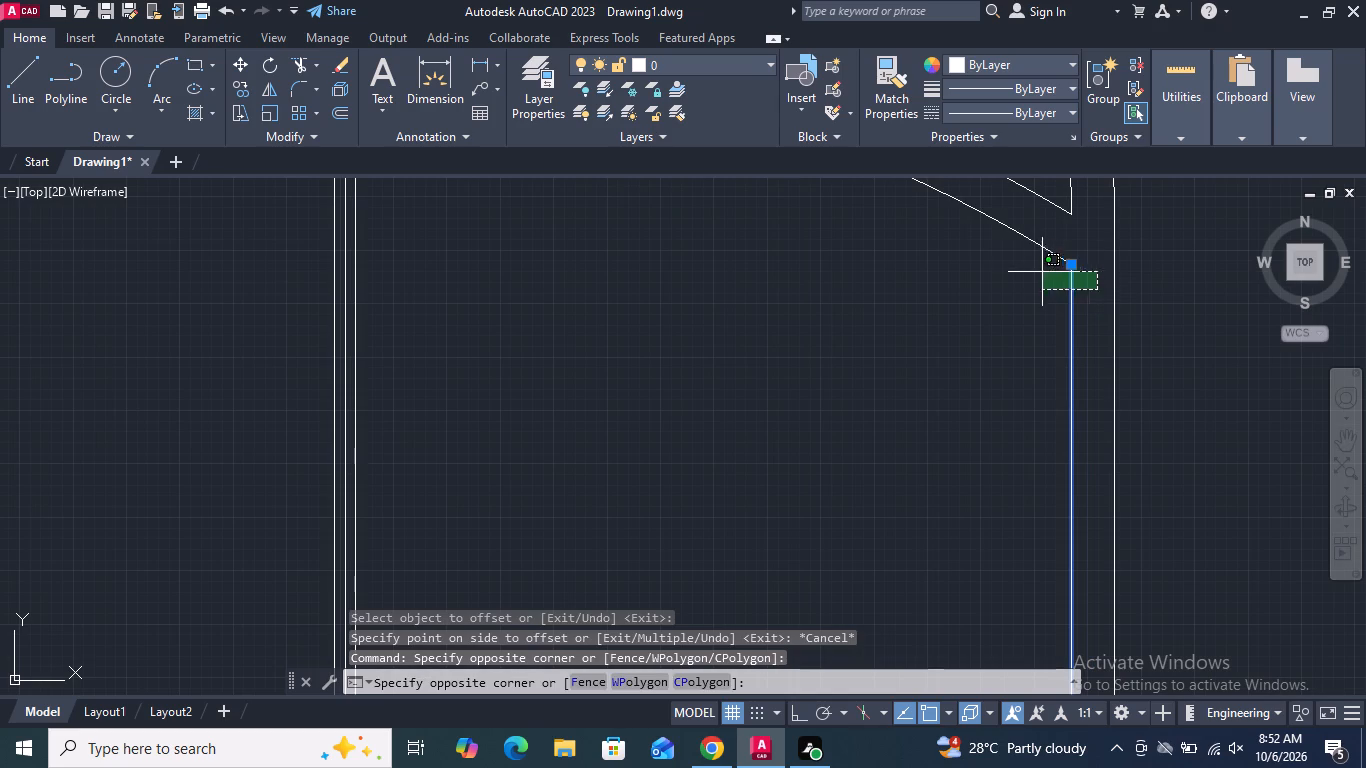
pyautogui.click(1022, 242)
pyautogui.press('j')
pyautogui.press('Return')
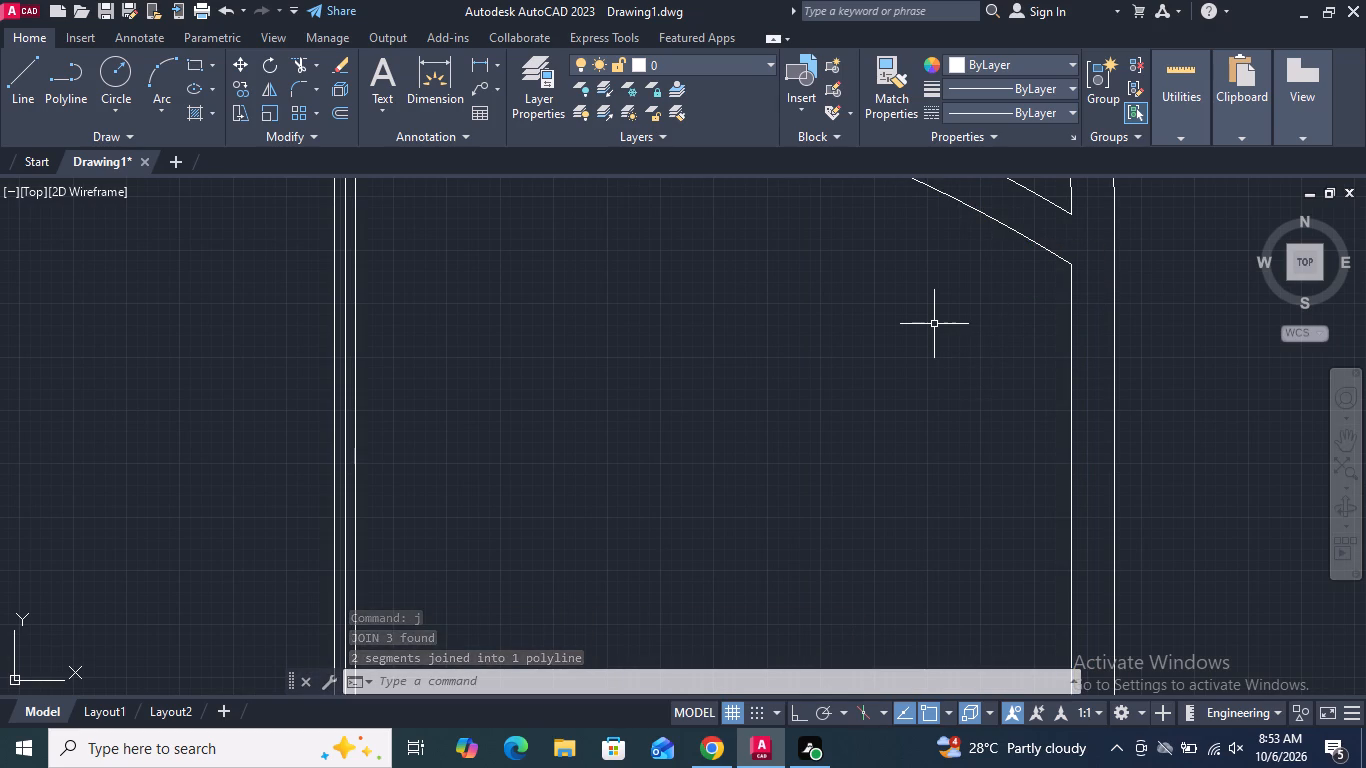
# Offset the joined door outline below the crossbar 6" inwards.
pyautogui.scroll(-5, 934, 324)
pyautogui.moveTo(892, 389); pyautogui.dragTo(880, 288, button='middle')
pyautogui.moveTo(880, 288); pyautogui.dragTo(843, 364, button='middle')
pyautogui.scroll(2, 845, 254)
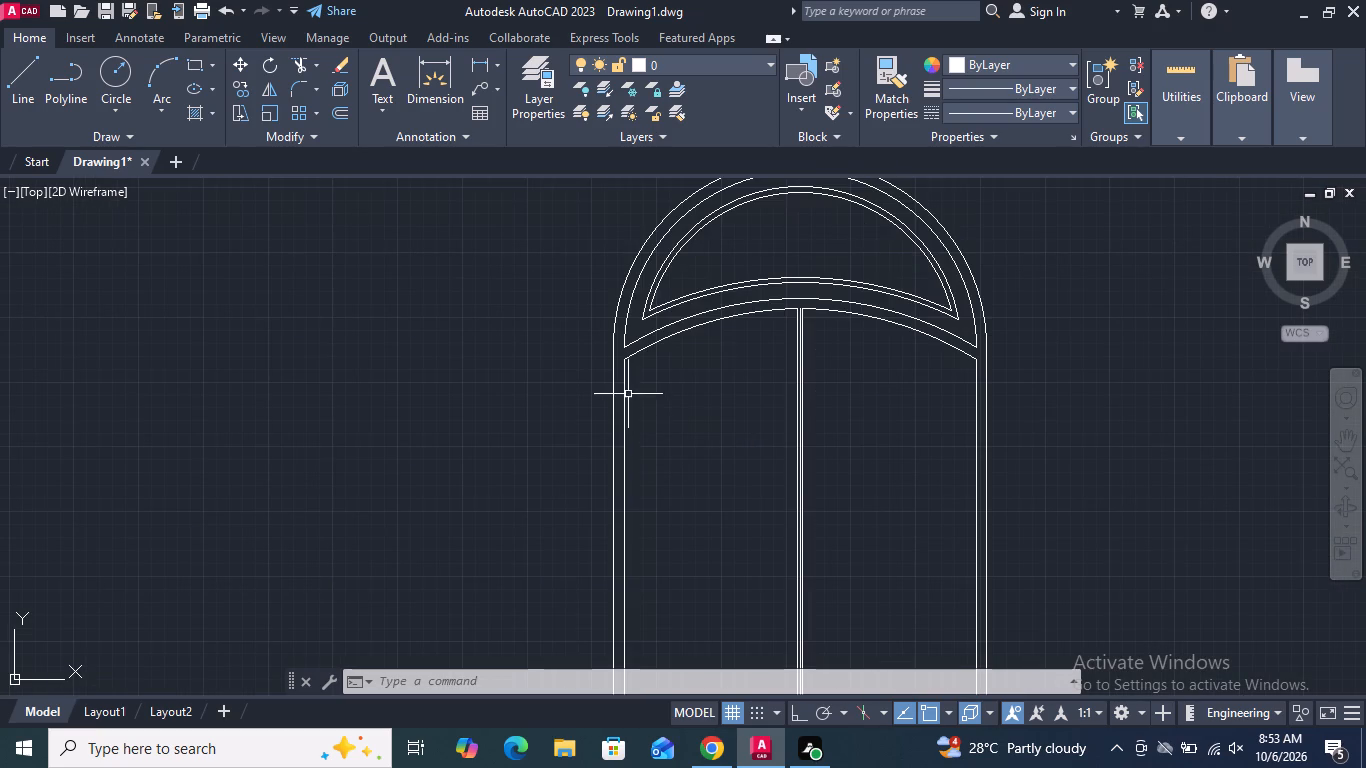
pyautogui.click(624, 387)
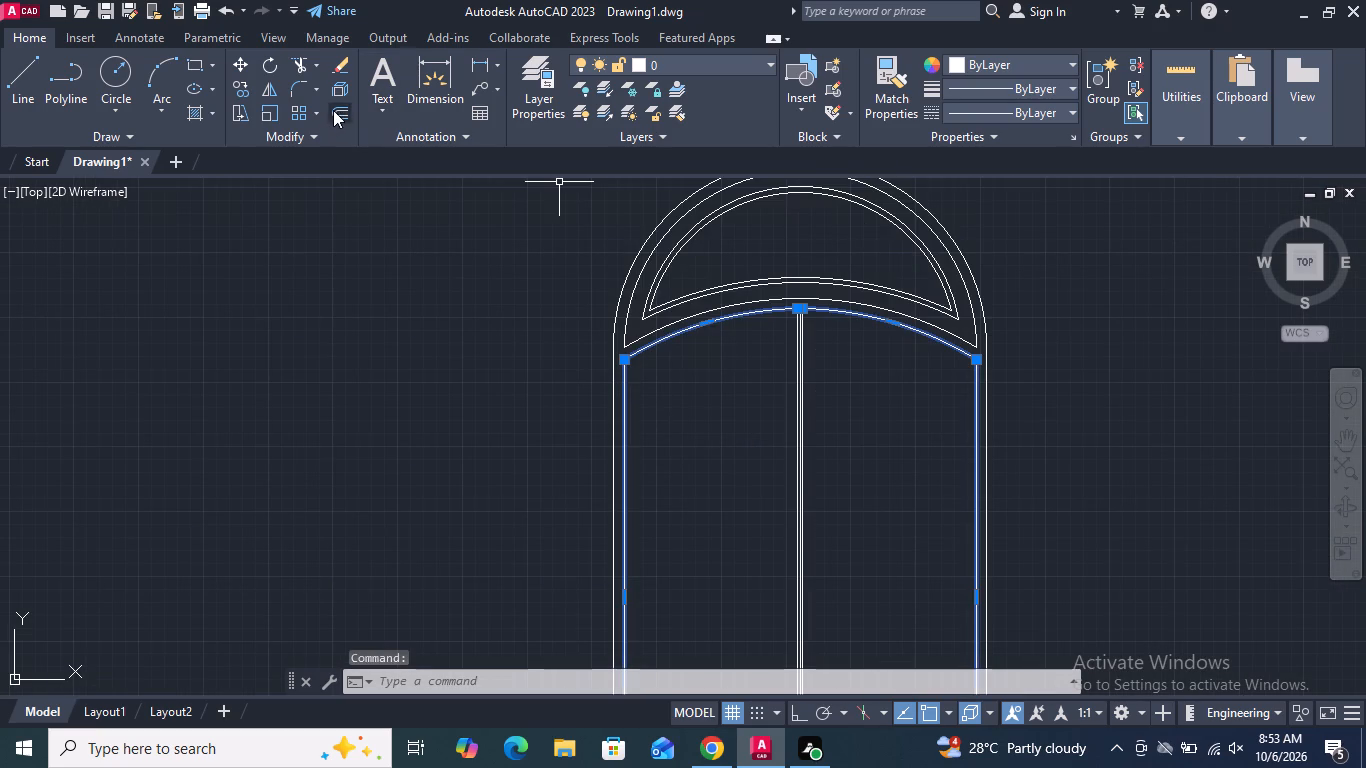
pyautogui.click(335, 110)
pyautogui.press('Return')
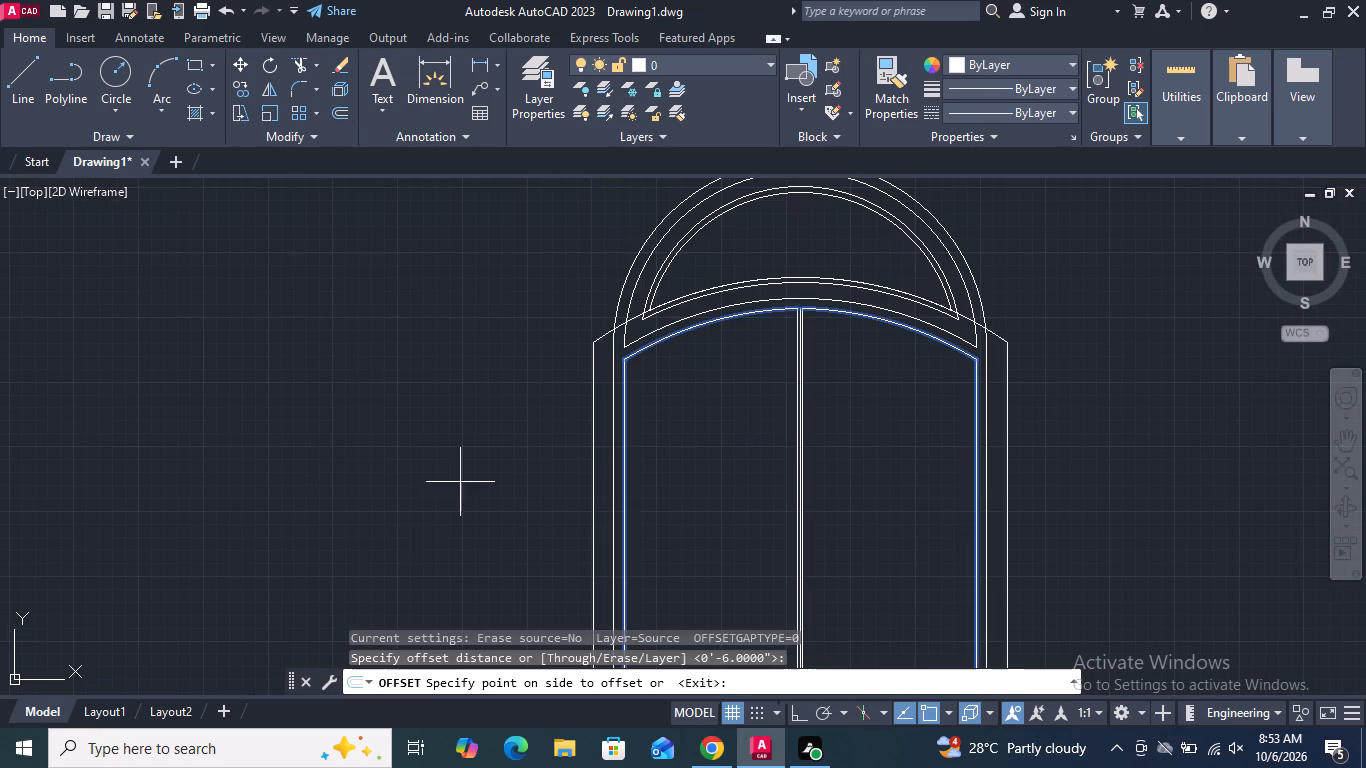
pyautogui.click(659, 473)
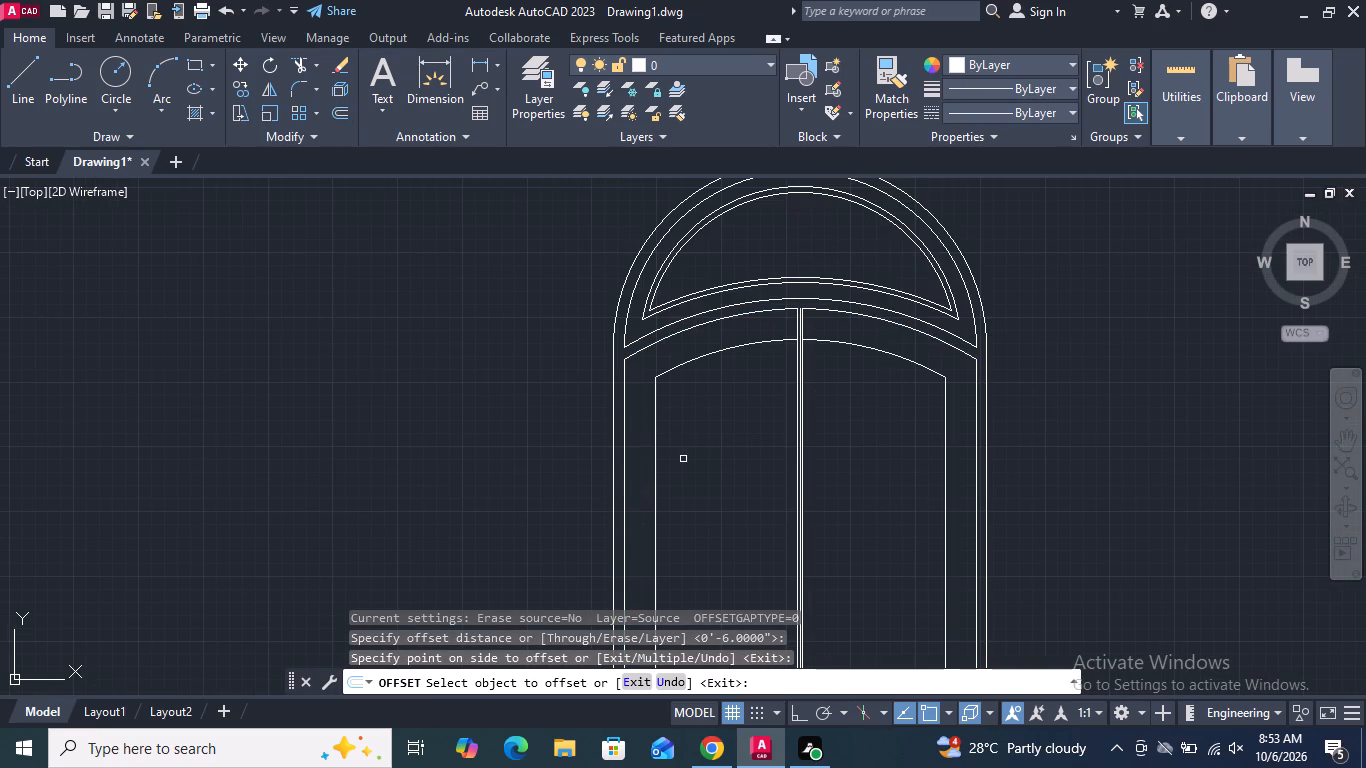
pyautogui.scroll(4, 793, 280)
pyautogui.scroll(-3, 797, 301)
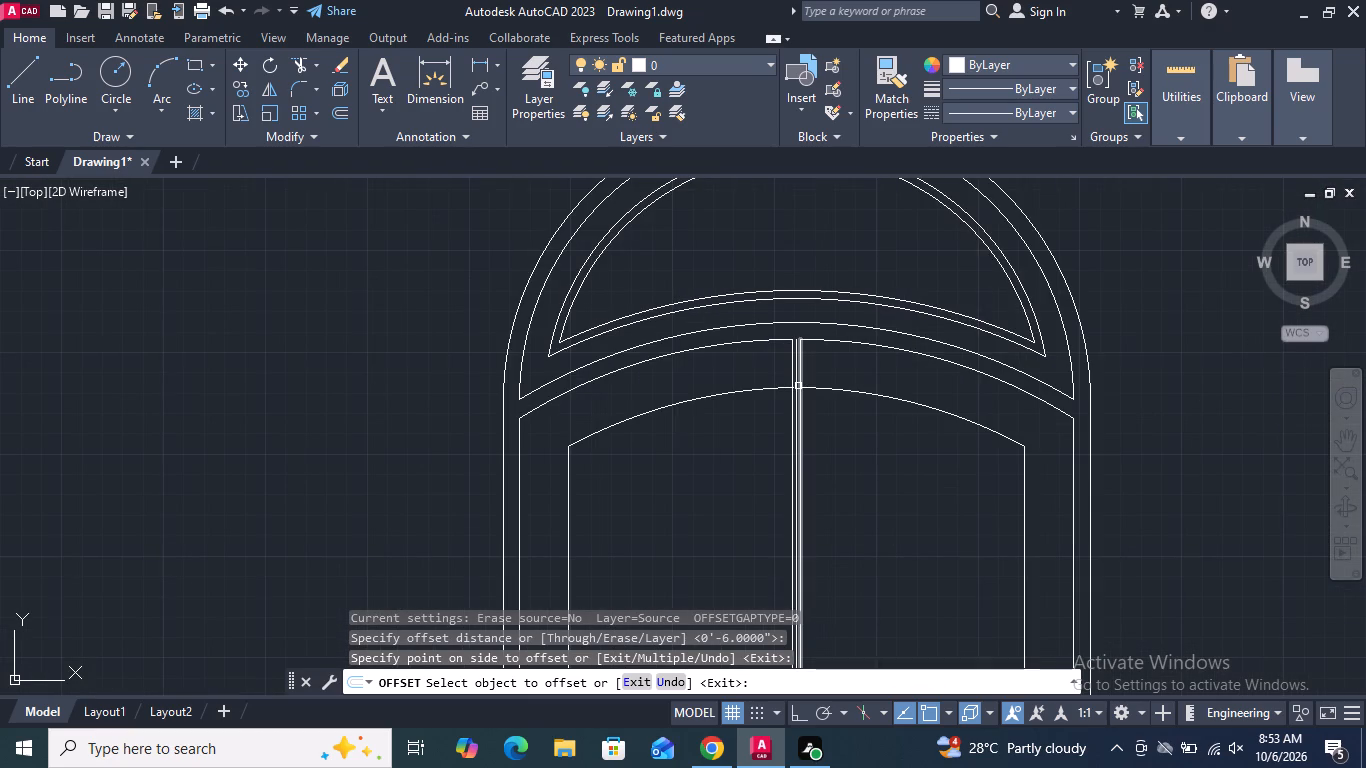
pyautogui.press('Return')
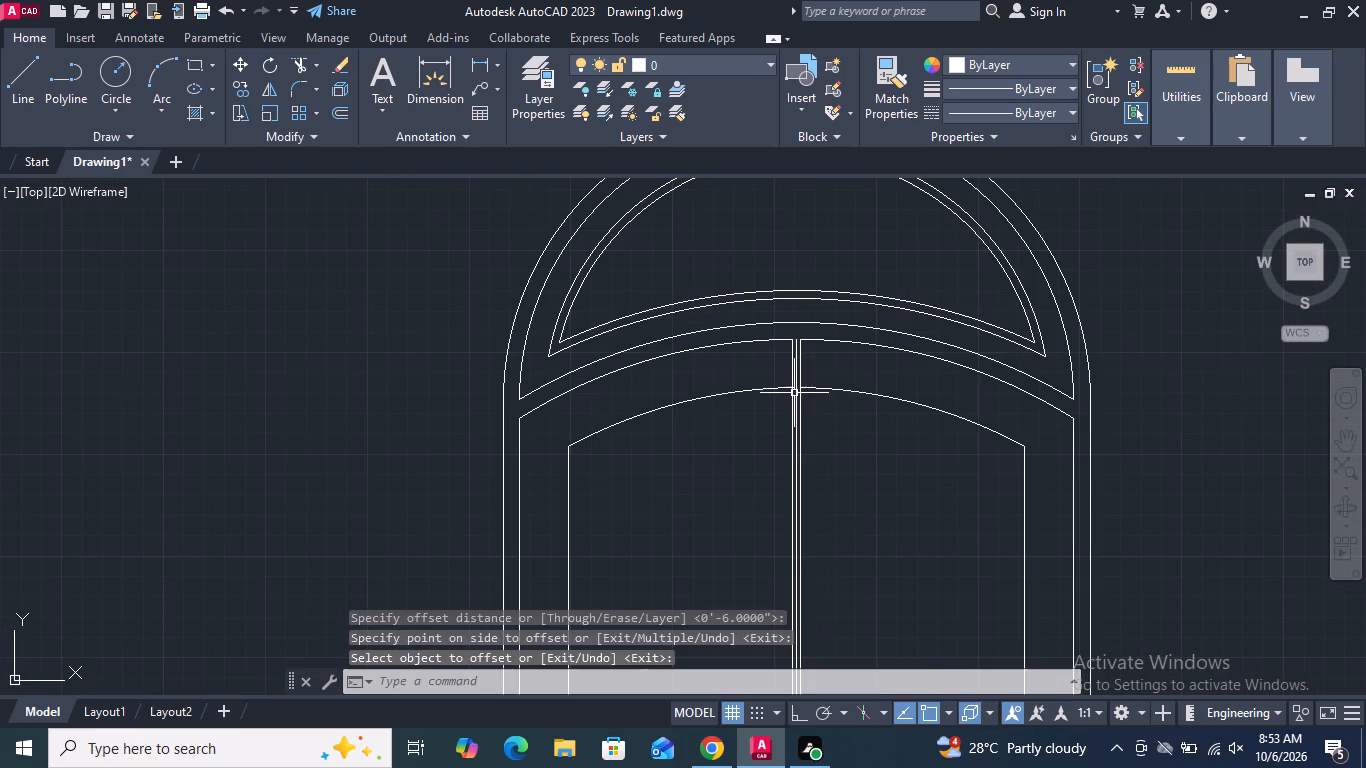
# Offset the inset panel outline 1" inwards to give it a double border.
pyautogui.scroll(-2, 680, 330)
pyautogui.moveTo(700, 420); pyautogui.dragTo(700, 342, button='middle')
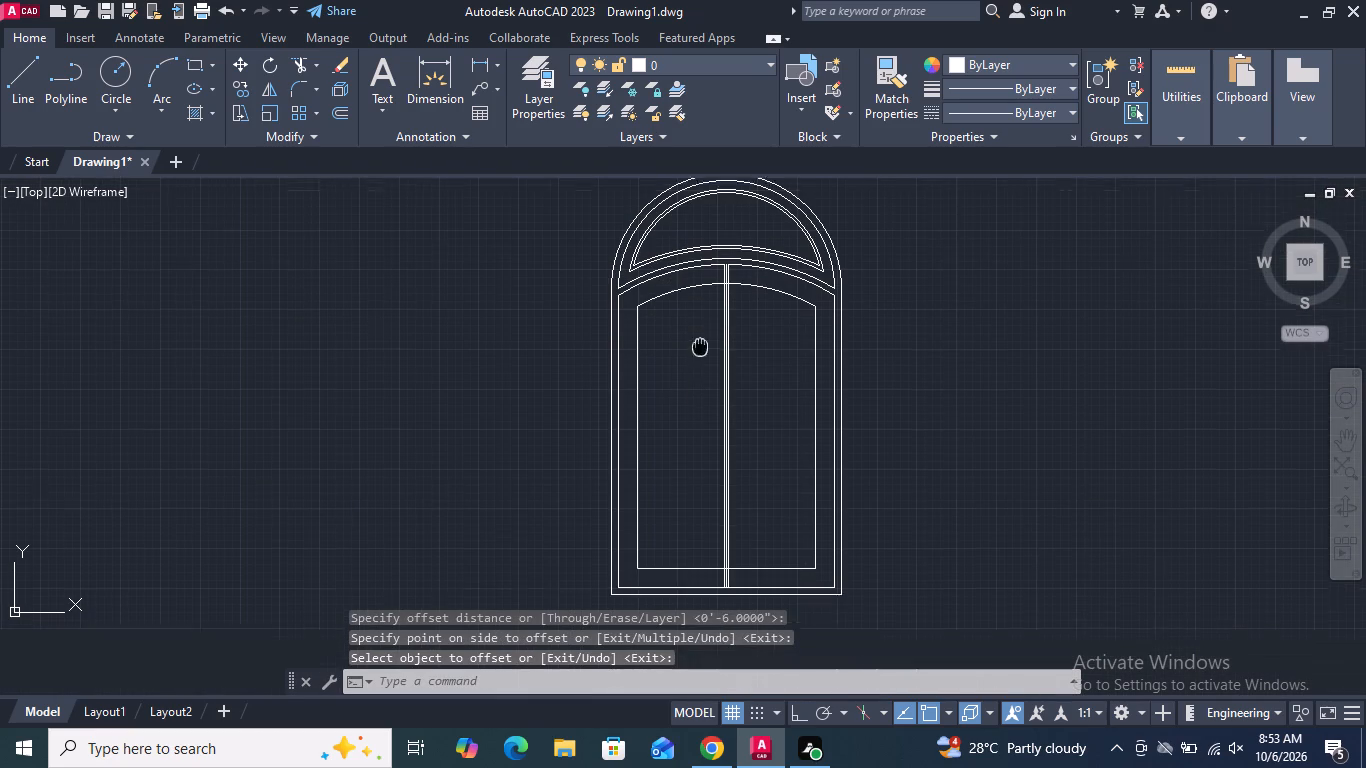
pyautogui.moveTo(700, 342); pyautogui.dragTo(702, 329, button='middle')
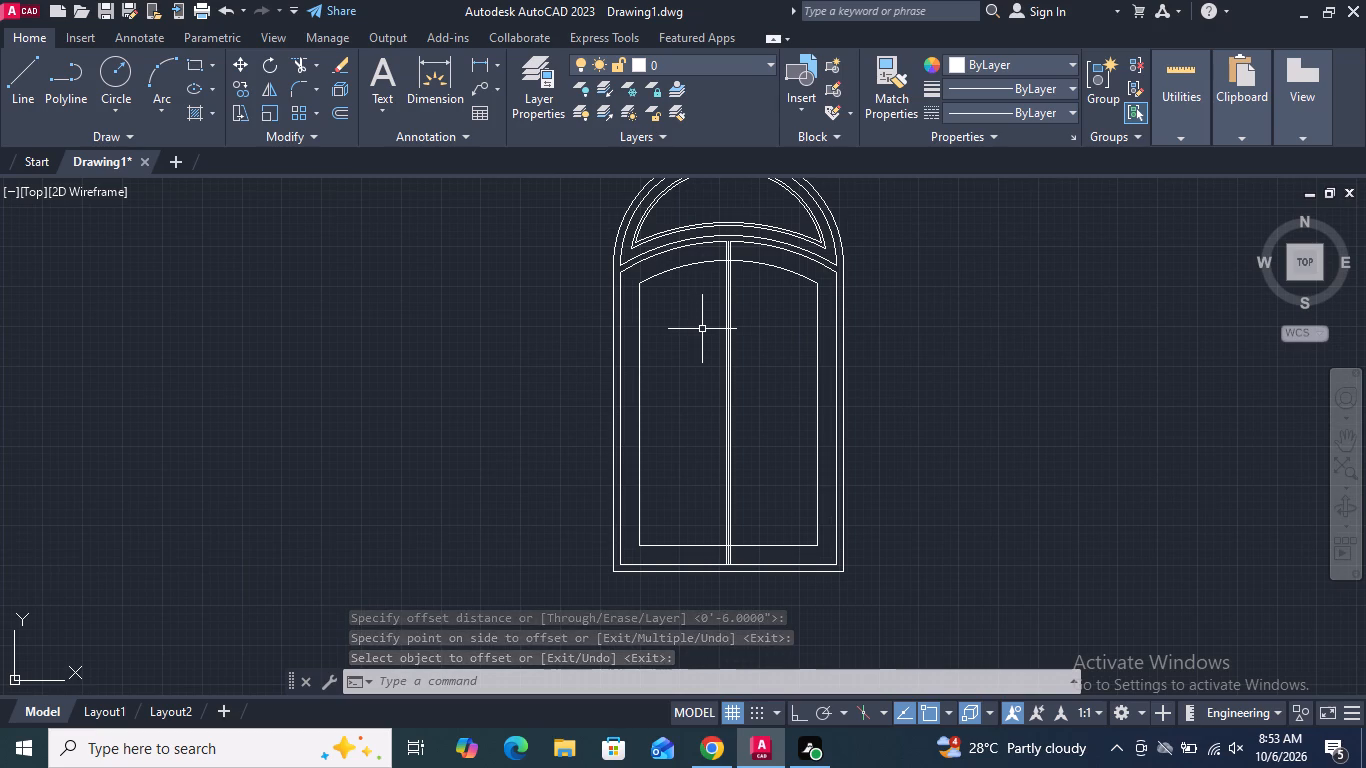
pyautogui.press('space')
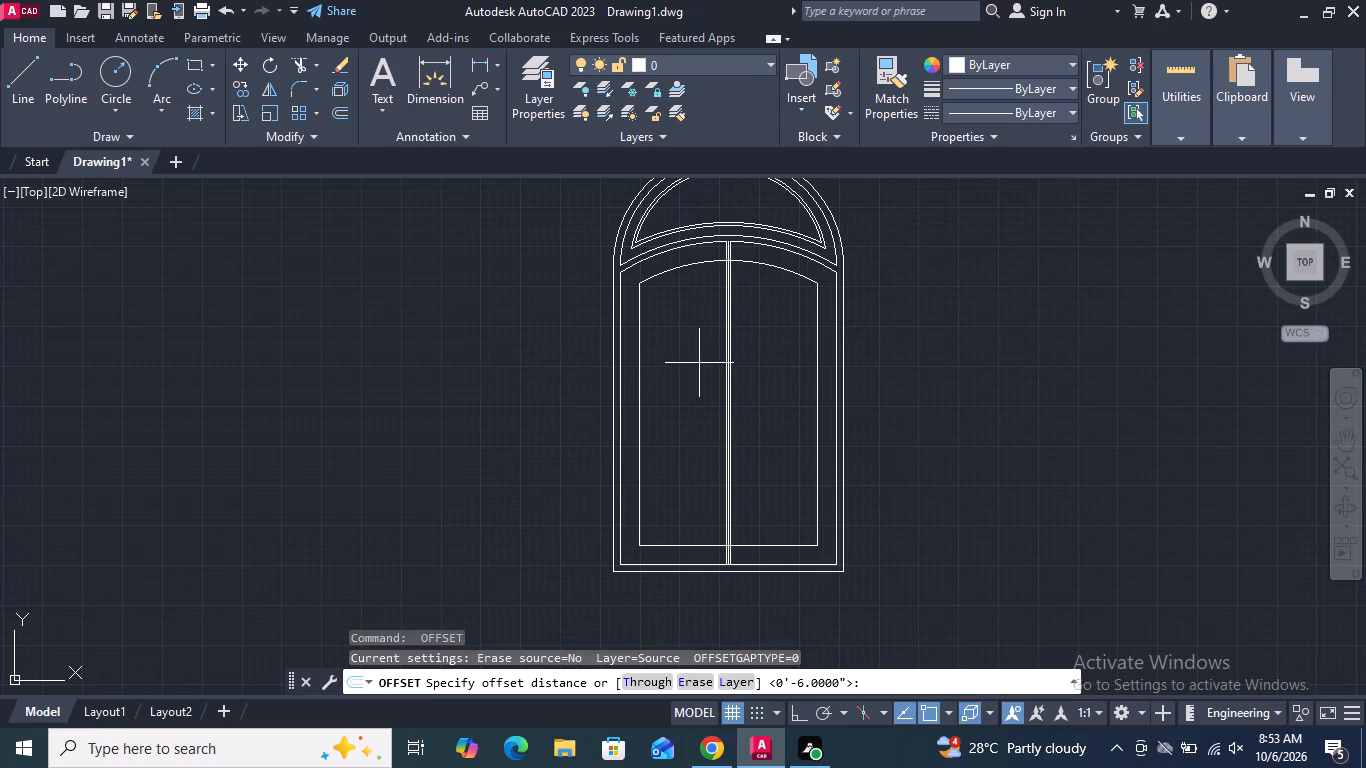
pyautogui.press('1')
pyautogui.hotkey('shift', '"')
pyautogui.press('Return')
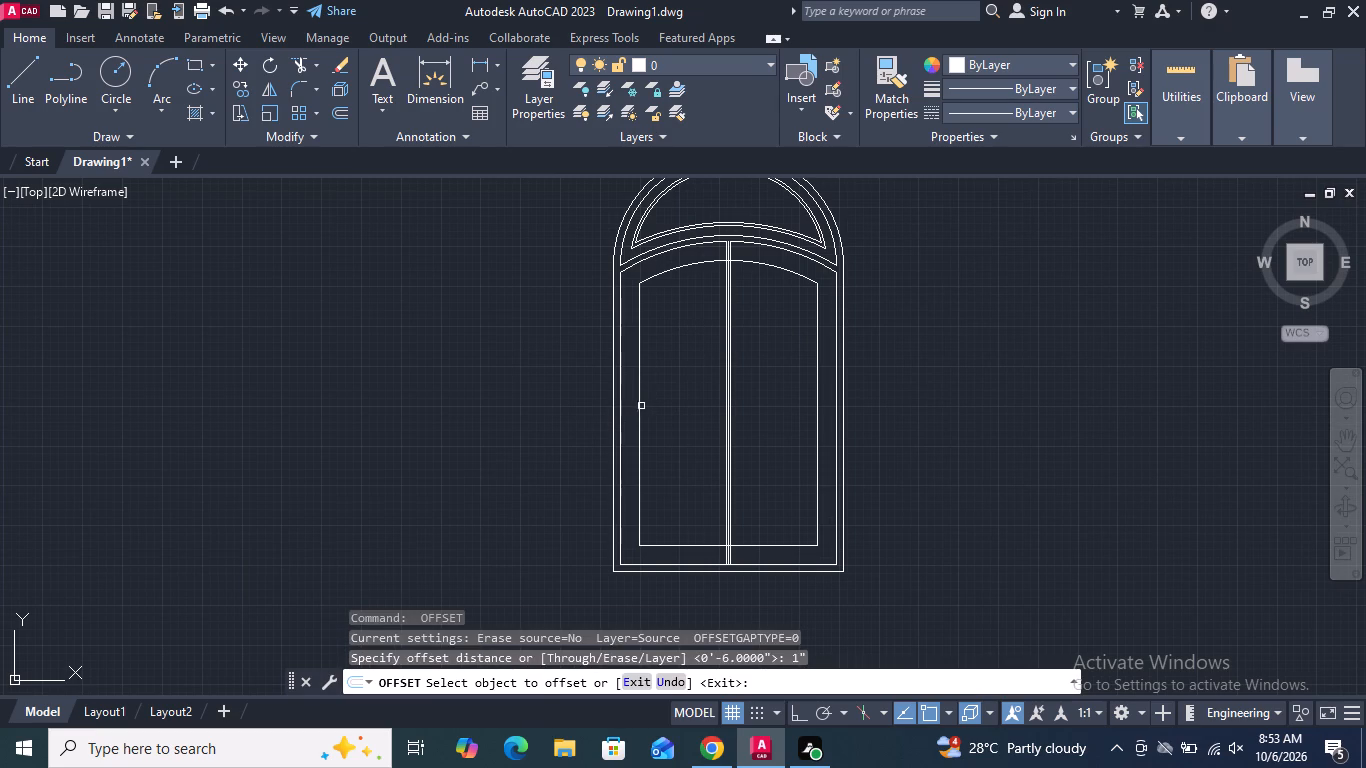
pyautogui.click(639, 404)
pyautogui.click(657, 402)
pyautogui.press('Return')
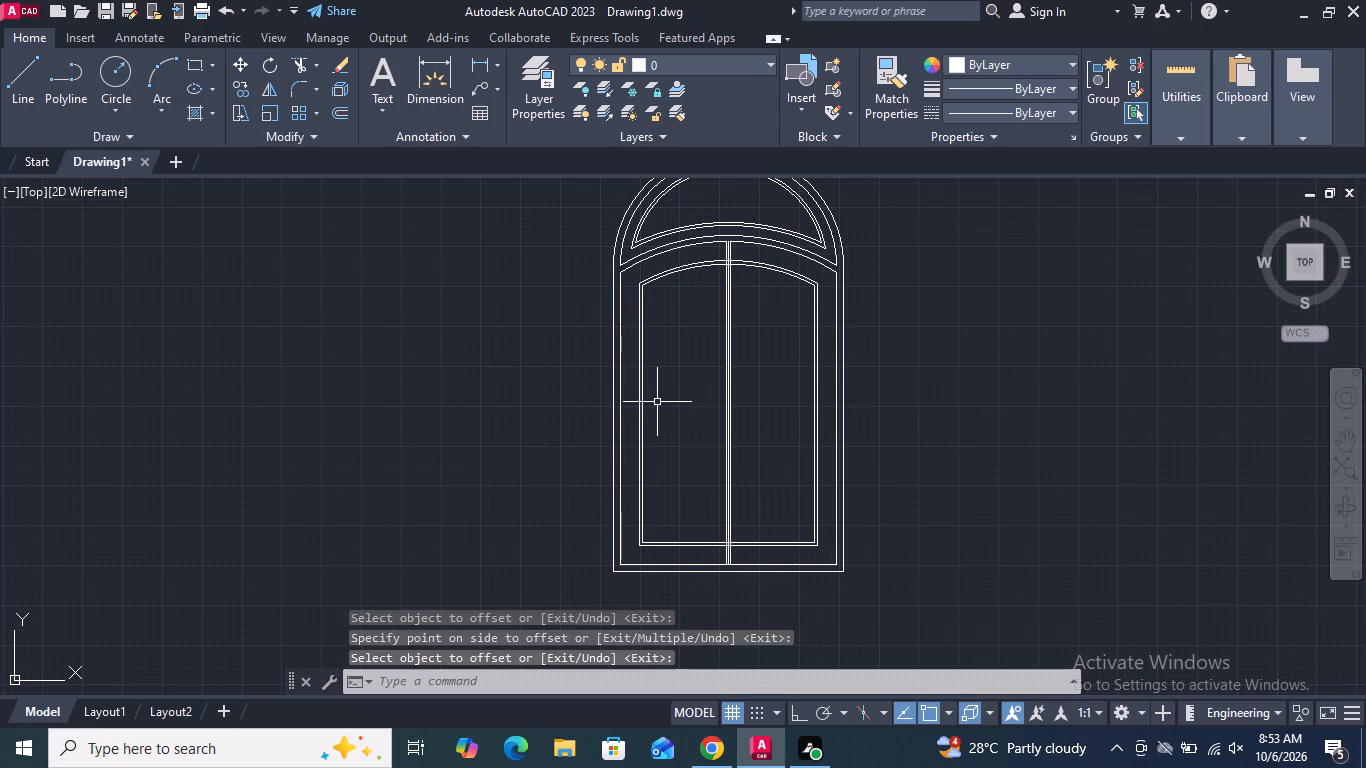
# Draw short vertical lines closing the inner frame gaps between the crossbar's two arcs at its left and right ends.
pyautogui.moveTo(671, 385); pyautogui.dragTo(668, 416, button='middle')
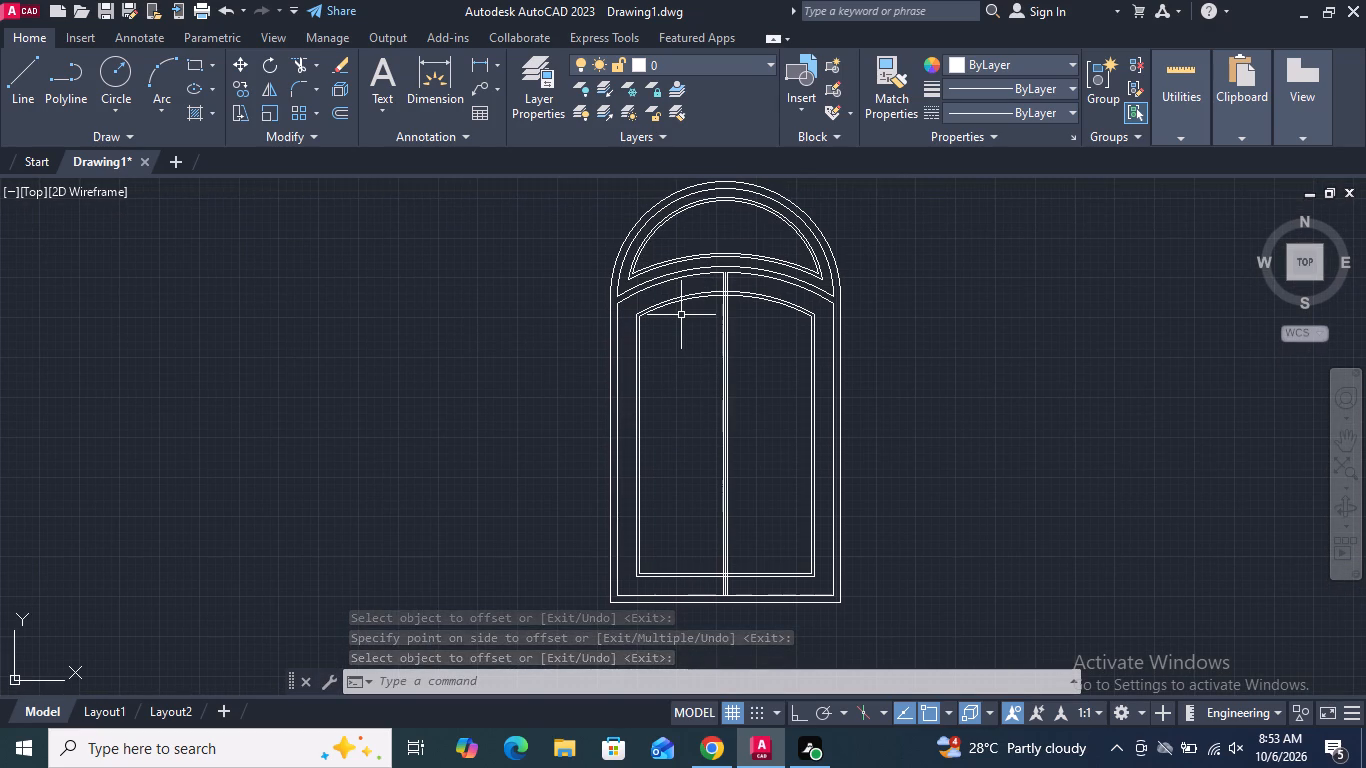
pyautogui.scroll(3, 649, 292)
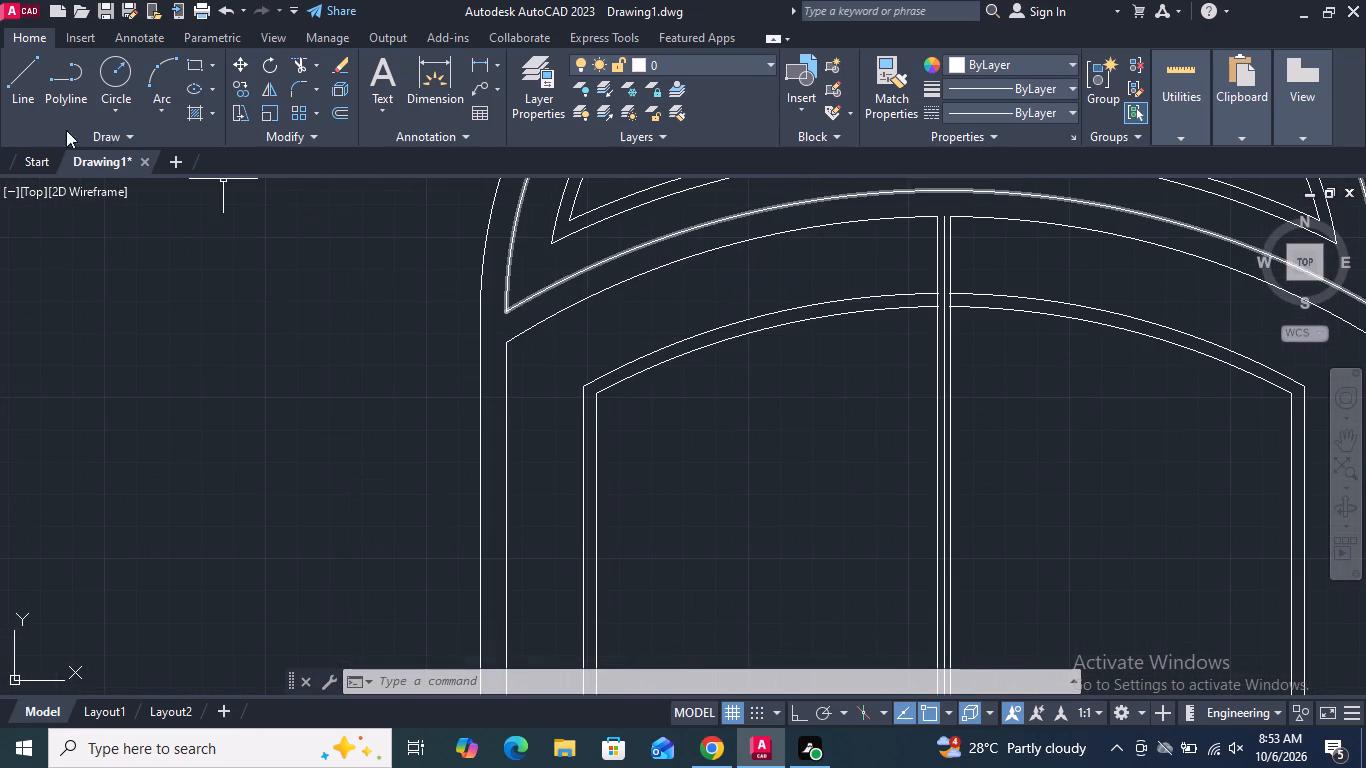
pyautogui.click(23, 79)
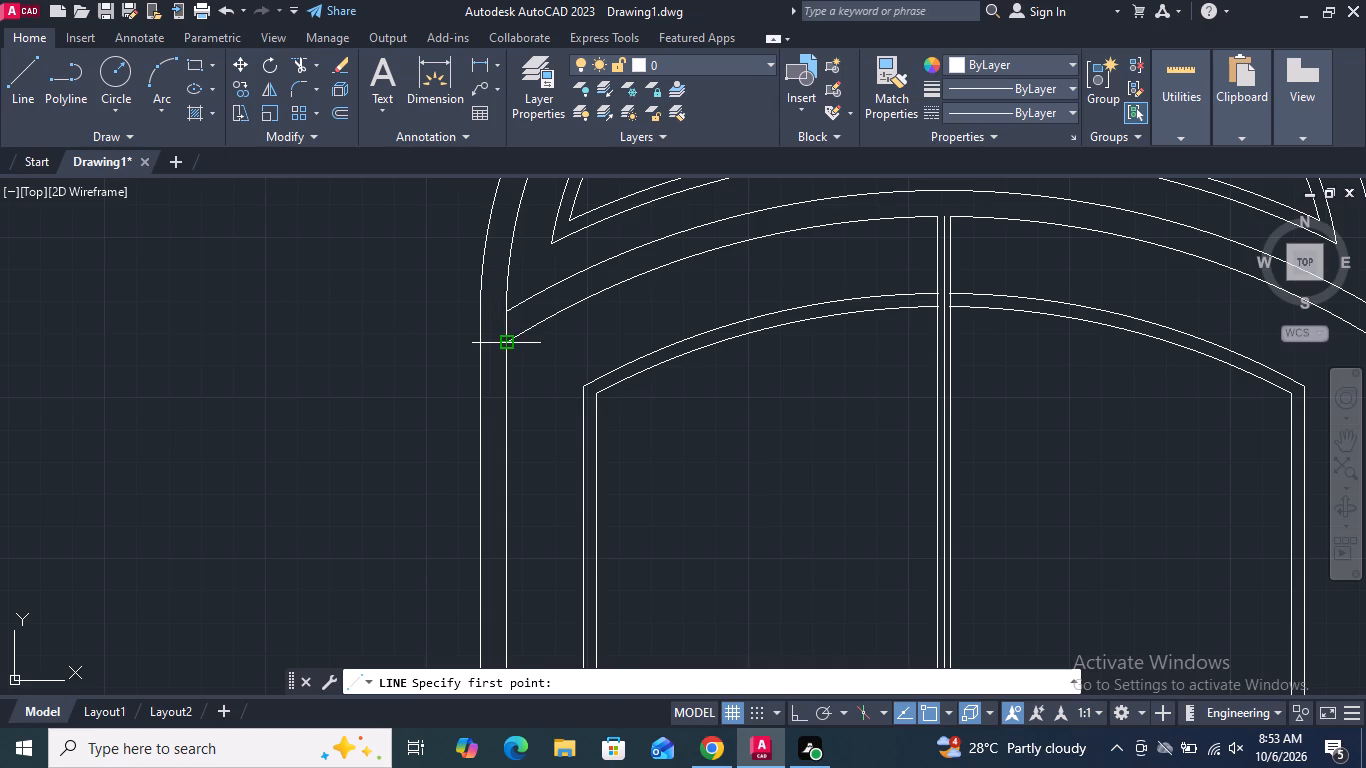
pyautogui.click(507, 344)
pyautogui.click(505, 305)
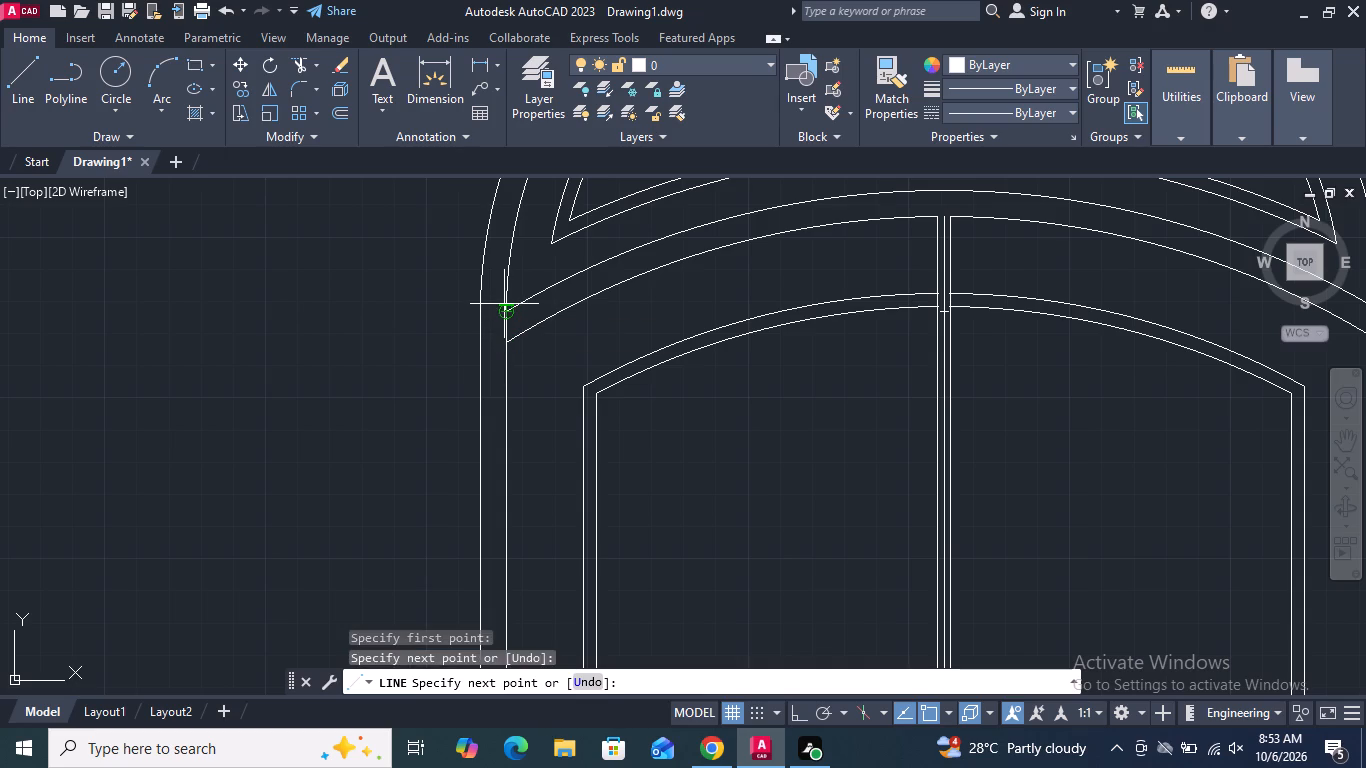
pyautogui.press('Return')
pyautogui.scroll(-2, 387, 372)
pyautogui.scroll(3, 752, 331)
pyautogui.scroll(1, 837, 428)
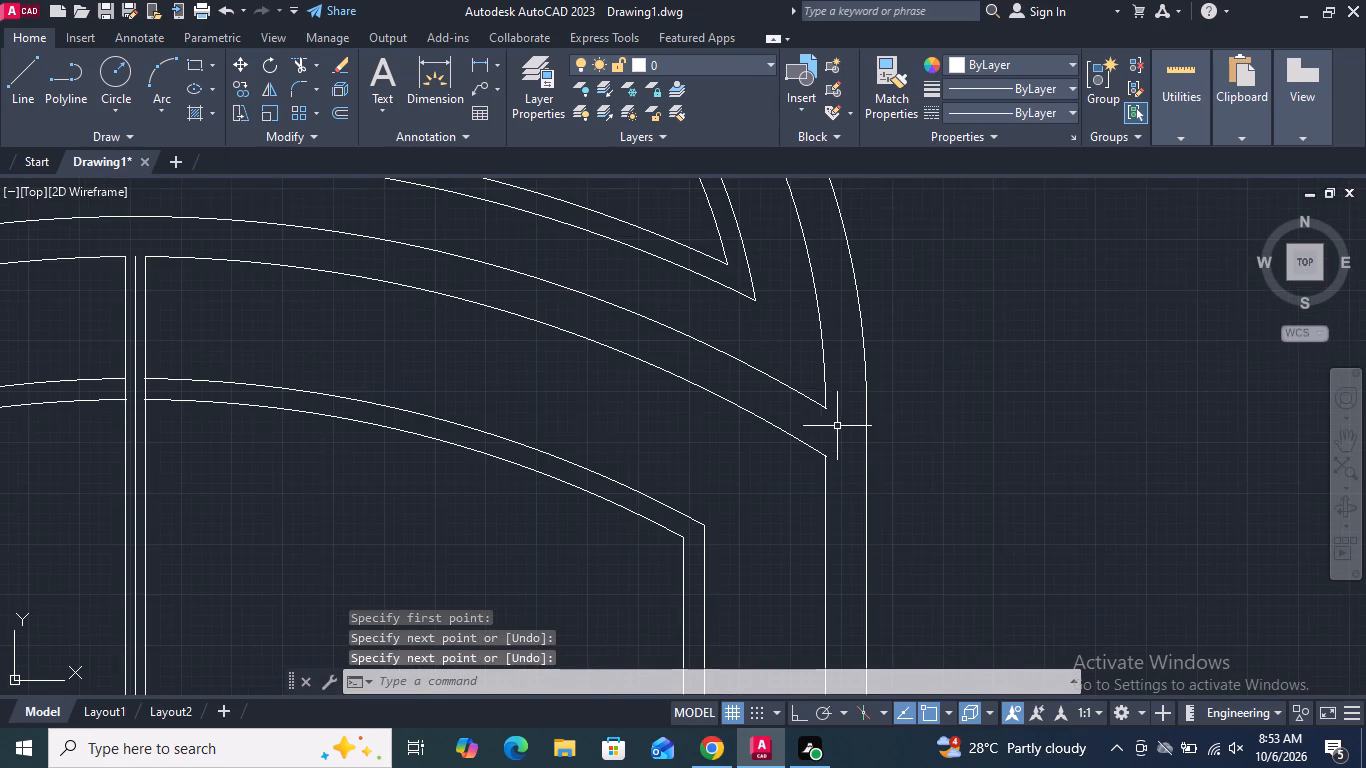
pyautogui.scroll(1, 836, 429)
pyautogui.press('Return')
pyautogui.click(801, 496)
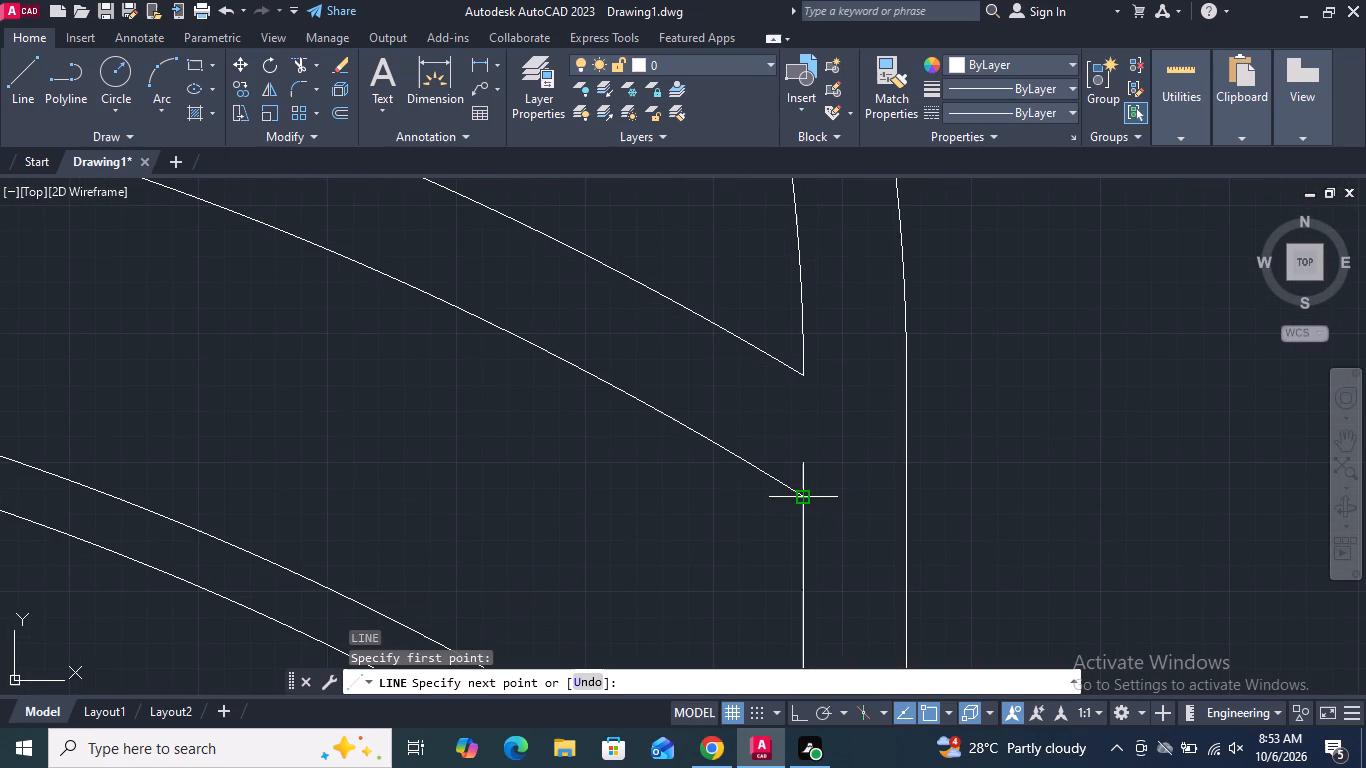
pyautogui.click(800, 379)
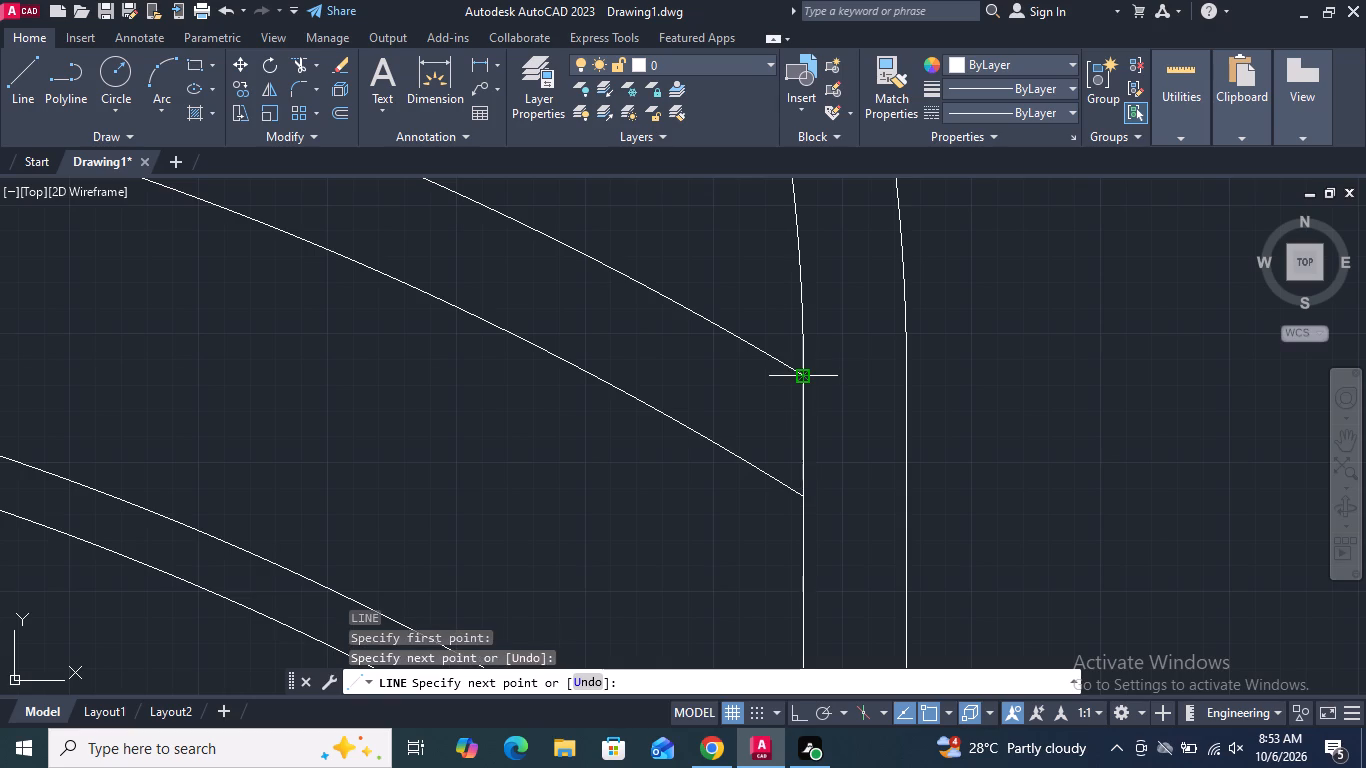
pyautogui.press('Return')
# Extend both halves of the crossbar's lower arc to the door's vertical centre line.
pyautogui.scroll(-3, 879, 354)
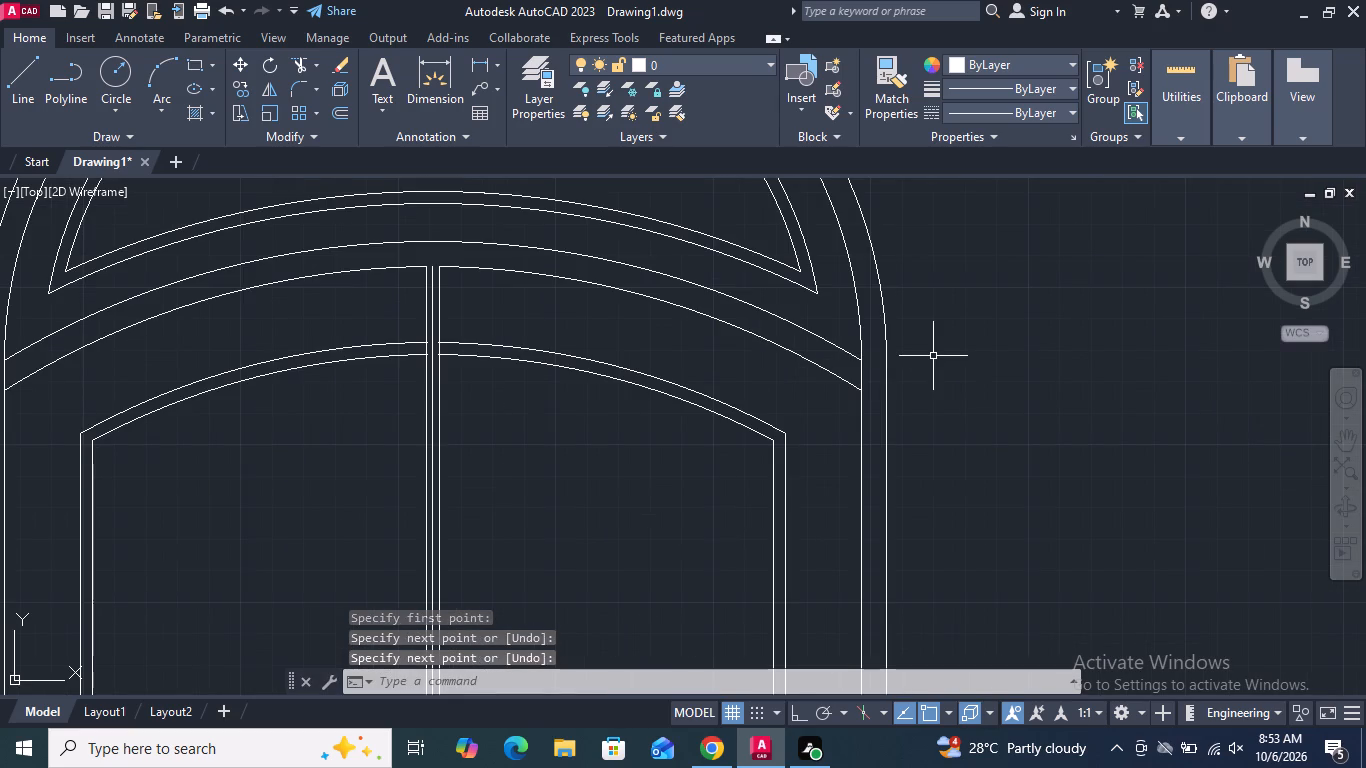
pyautogui.click(313, 65)
pyautogui.click(334, 132)
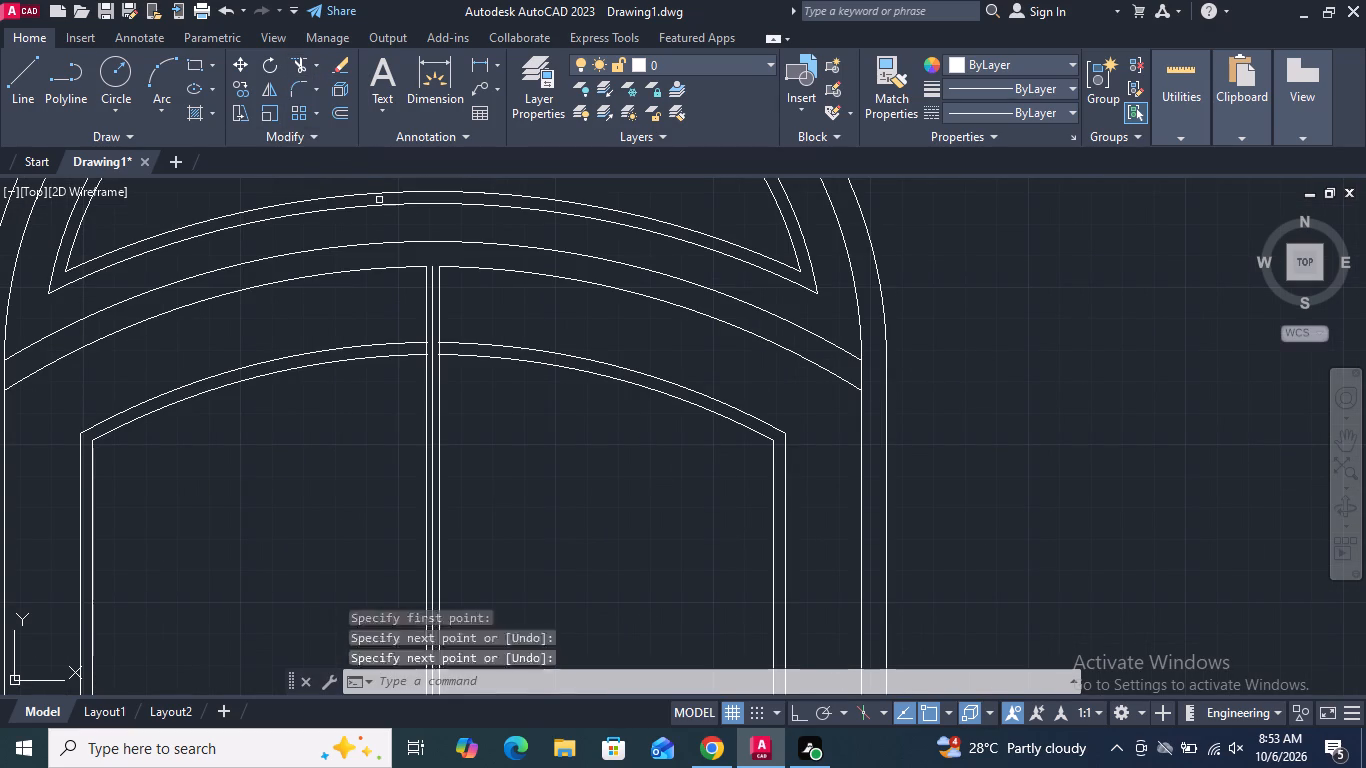
pyautogui.scroll(3, 442, 263)
pyautogui.click(433, 279)
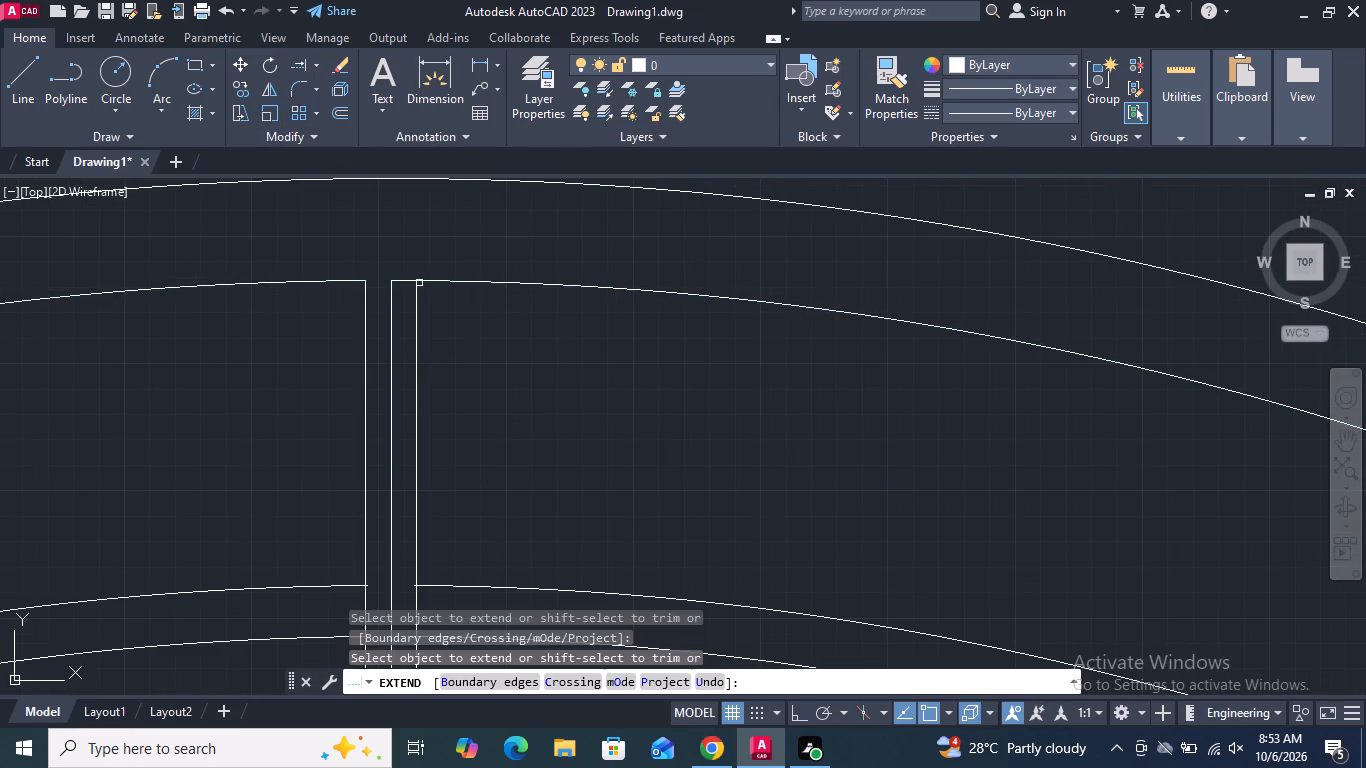
pyautogui.click(353, 279)
pyautogui.scroll(-3, 491, 234)
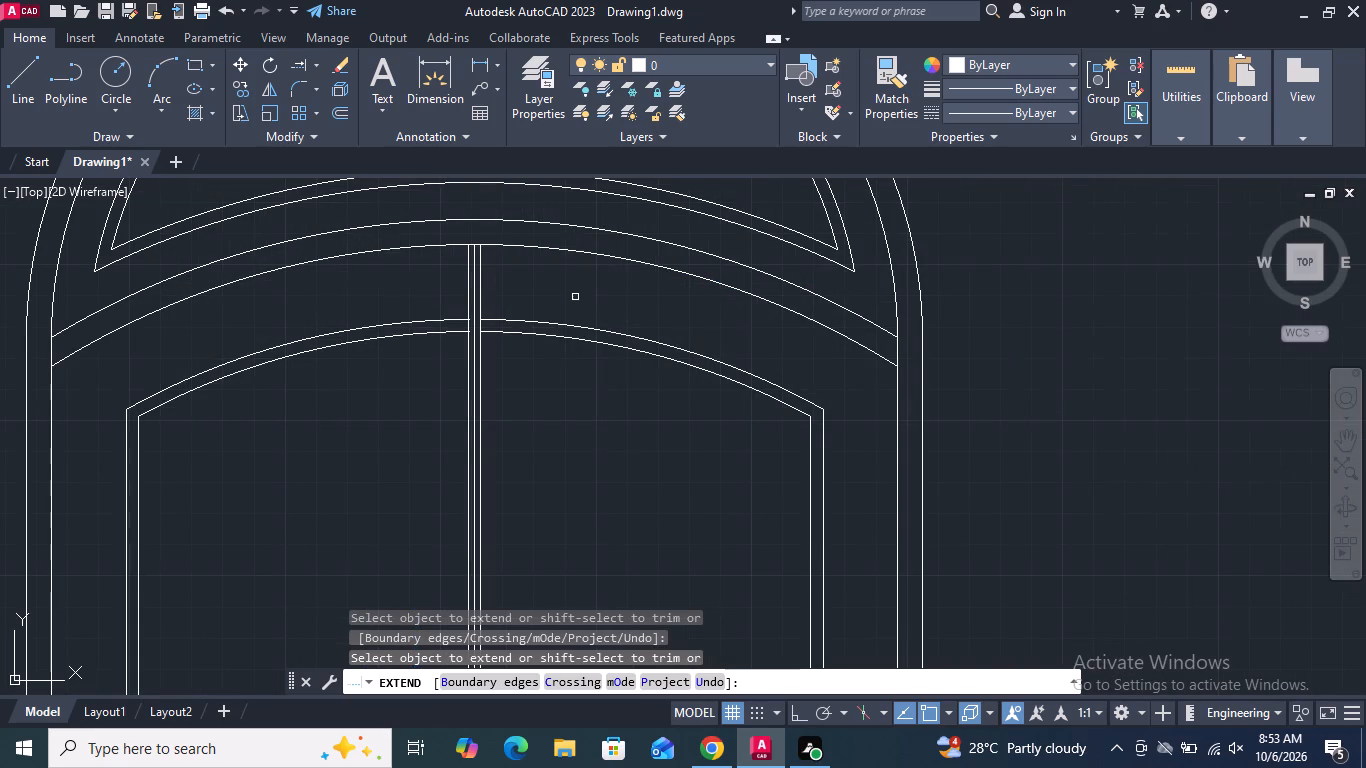
pyautogui.press('Return')
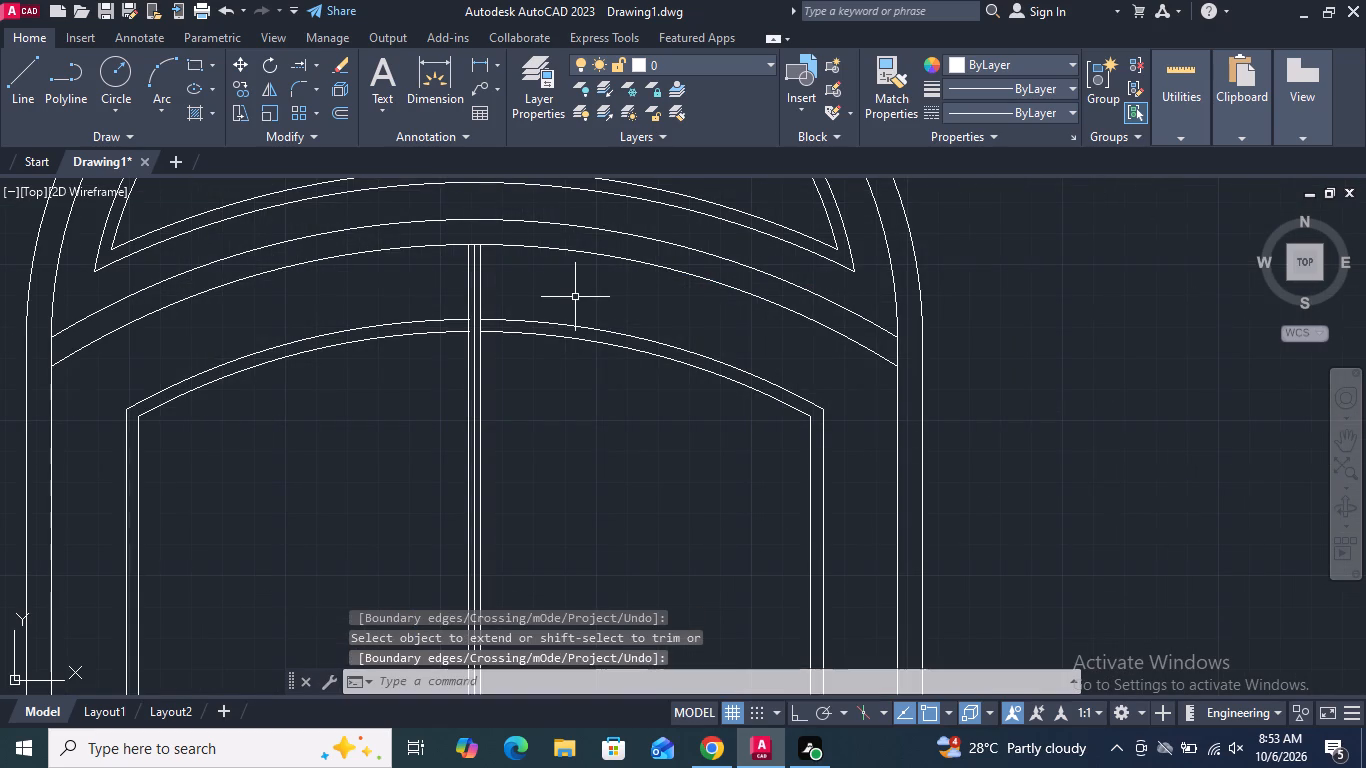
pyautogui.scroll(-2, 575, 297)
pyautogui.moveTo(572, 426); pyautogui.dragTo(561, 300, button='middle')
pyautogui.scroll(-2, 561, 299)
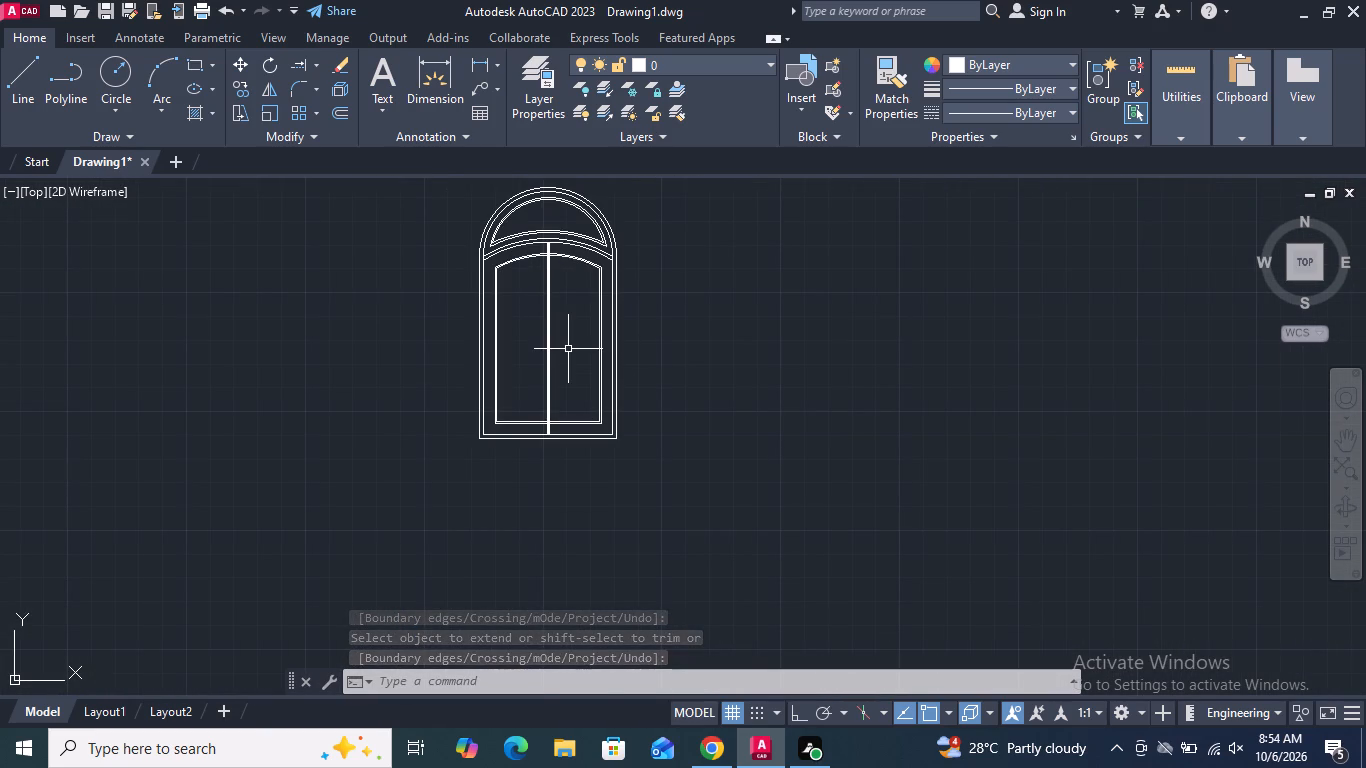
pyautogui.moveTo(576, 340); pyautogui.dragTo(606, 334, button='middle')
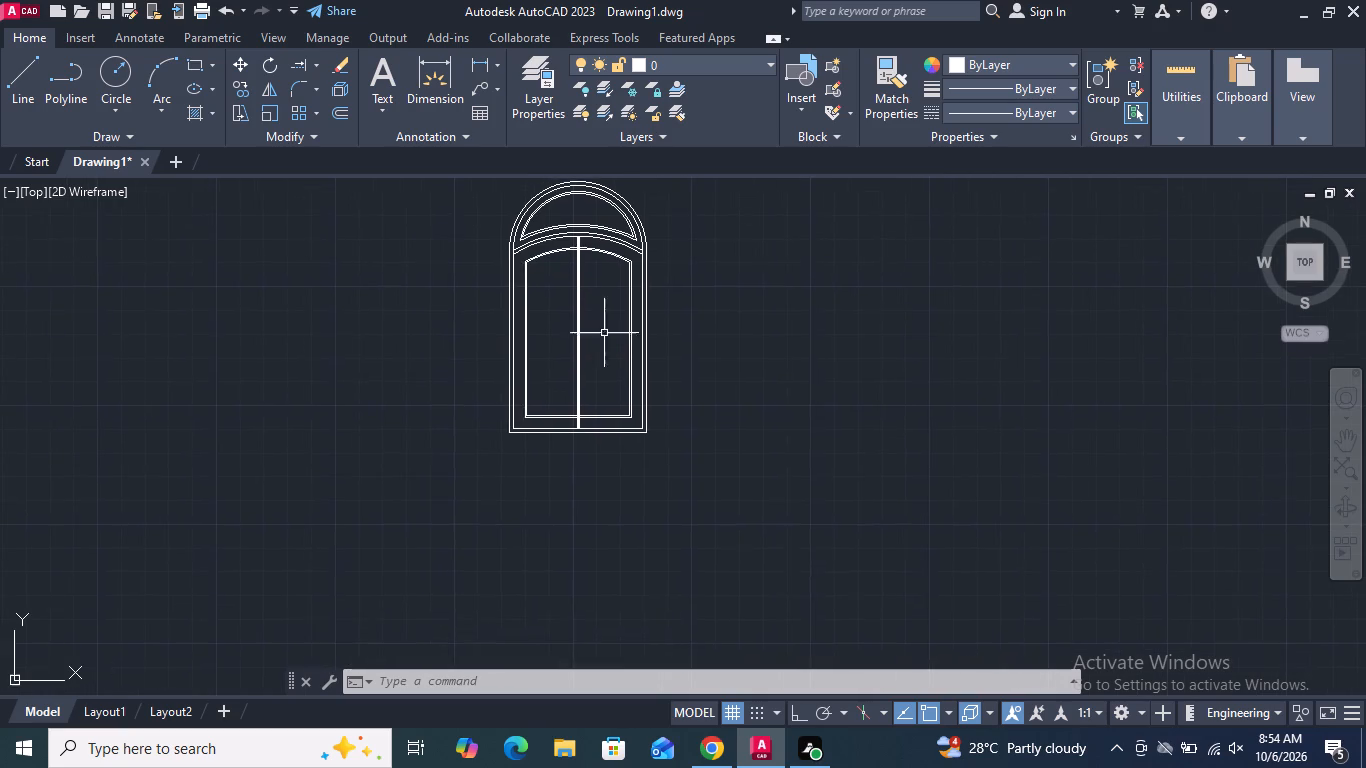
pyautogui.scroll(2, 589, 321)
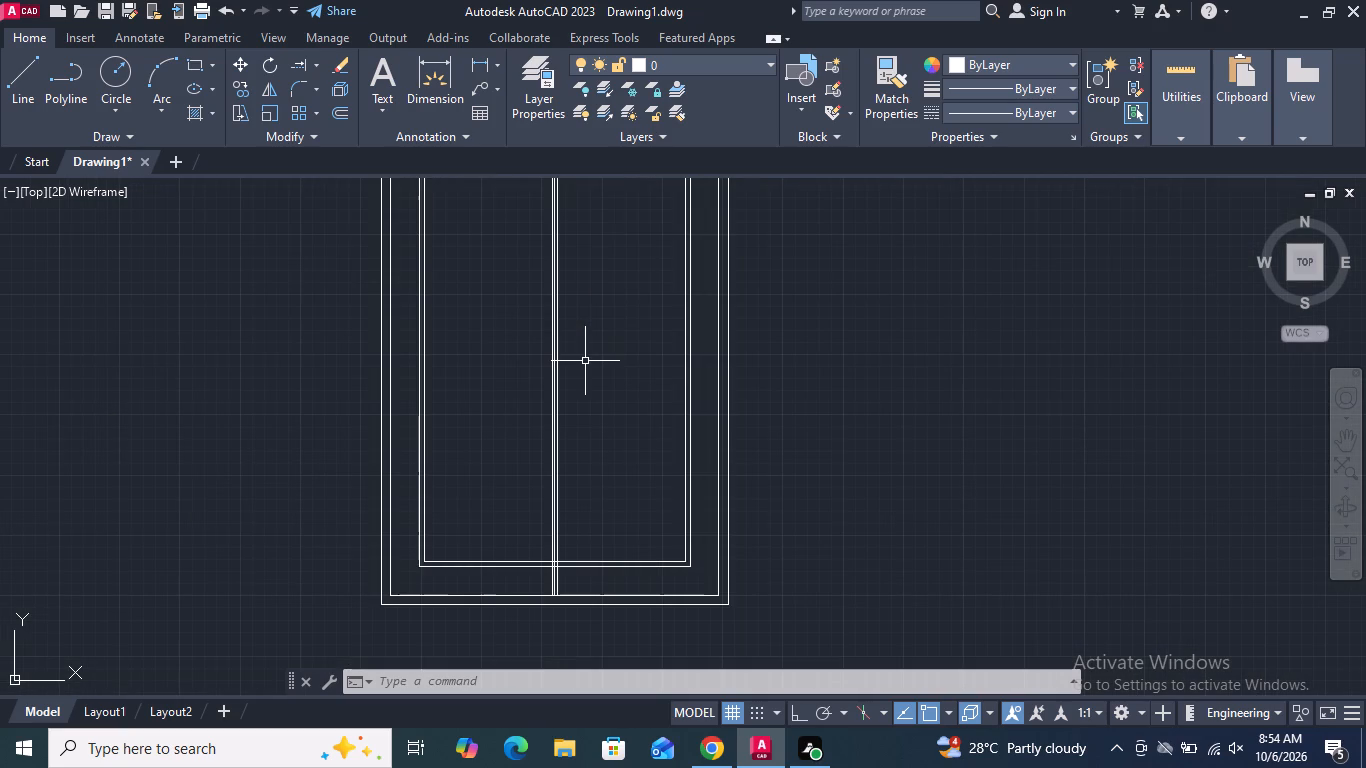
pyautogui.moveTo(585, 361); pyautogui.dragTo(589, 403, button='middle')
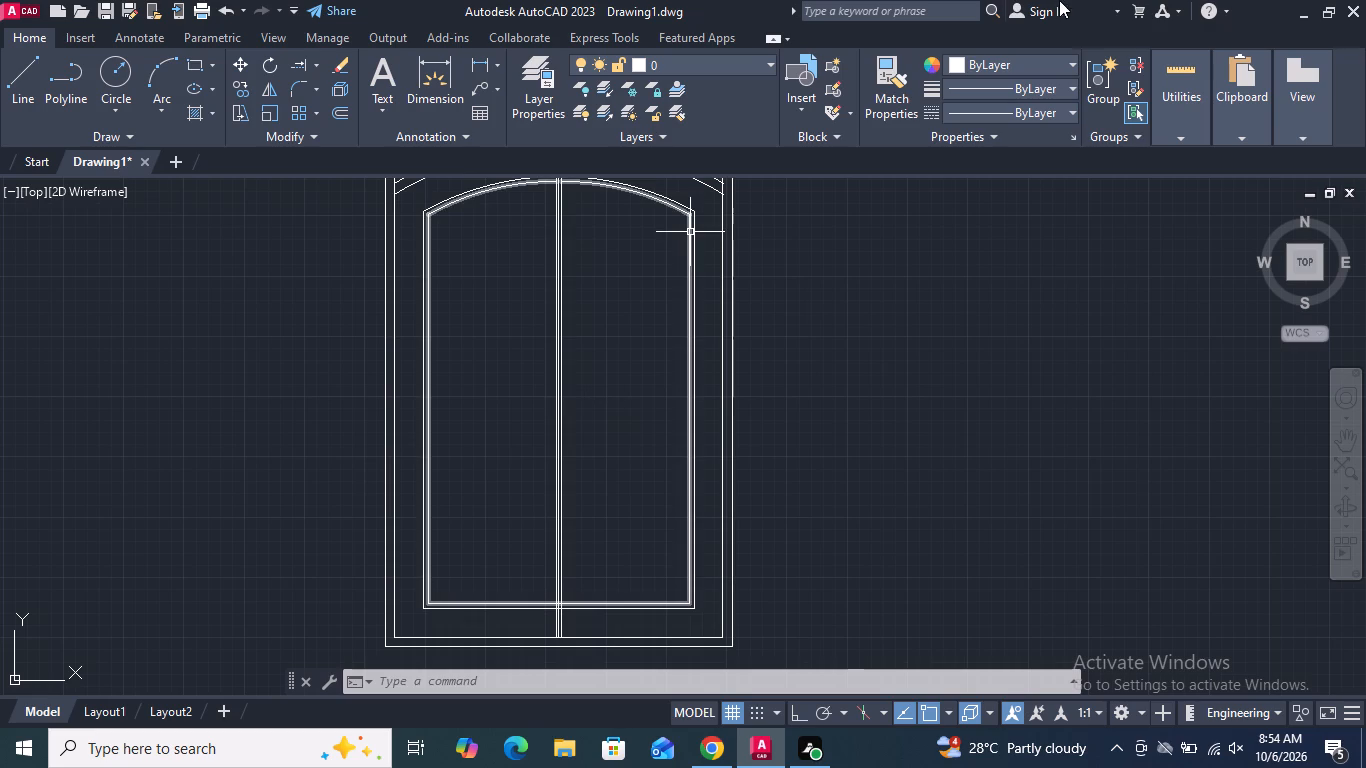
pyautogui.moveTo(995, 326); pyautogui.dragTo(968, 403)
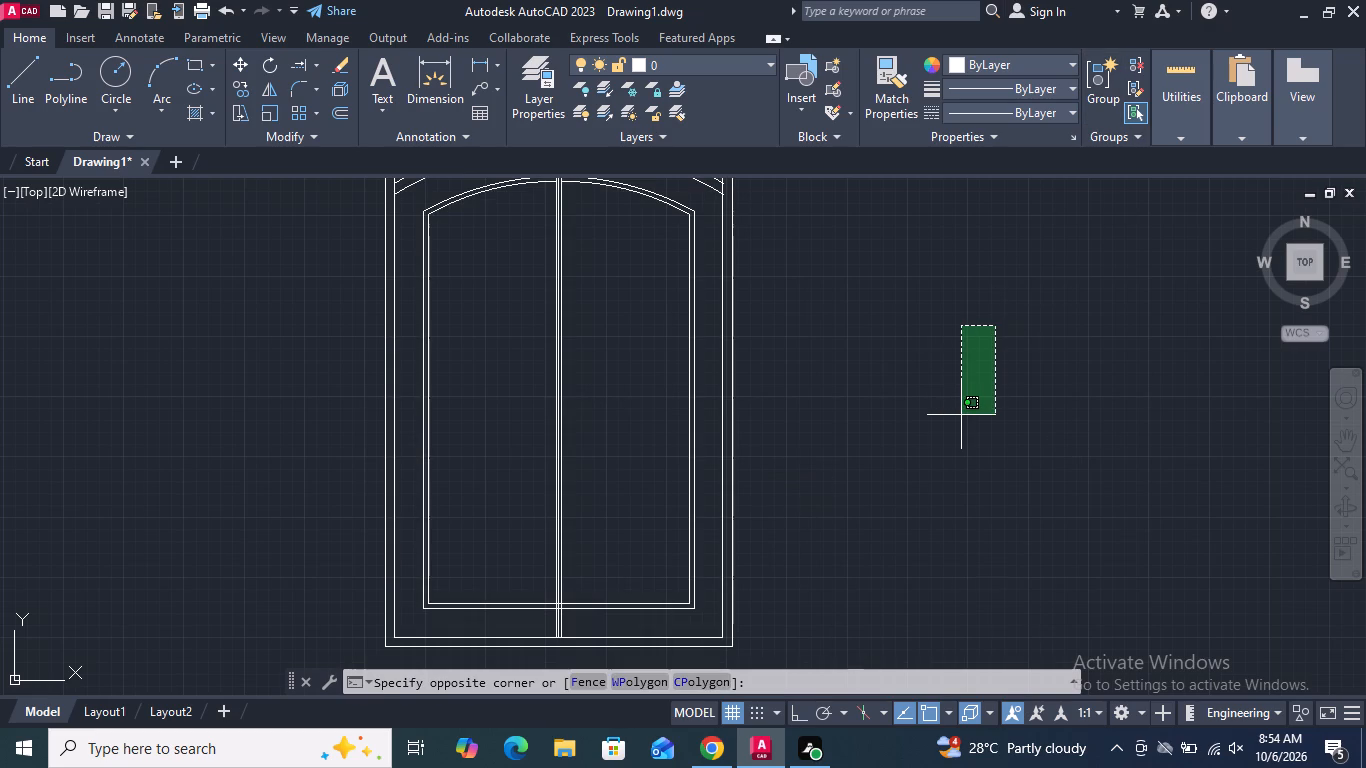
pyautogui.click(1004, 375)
# Offset the two outer lines of the centre division 6" outwards, one into each door leaf.
pyautogui.scroll(-1, 926, 448)
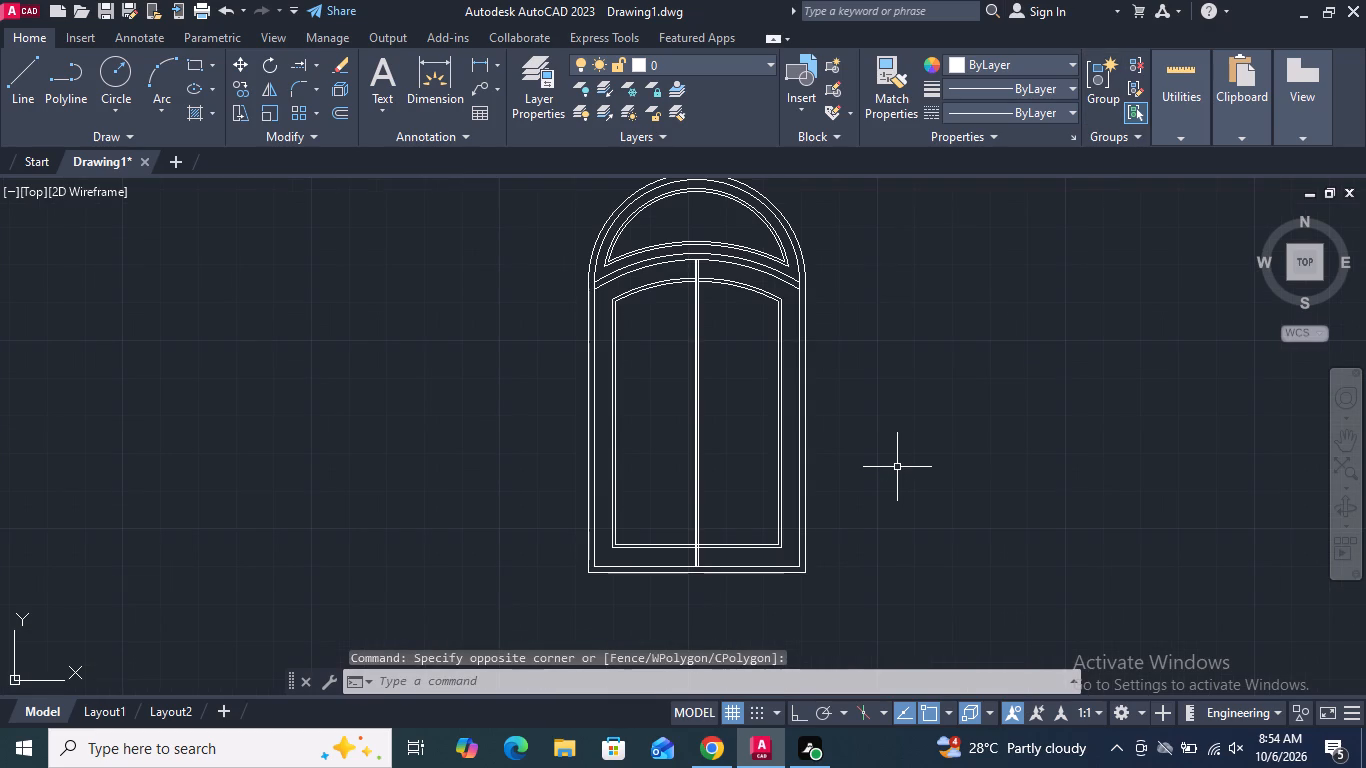
pyautogui.scroll(2, 657, 496)
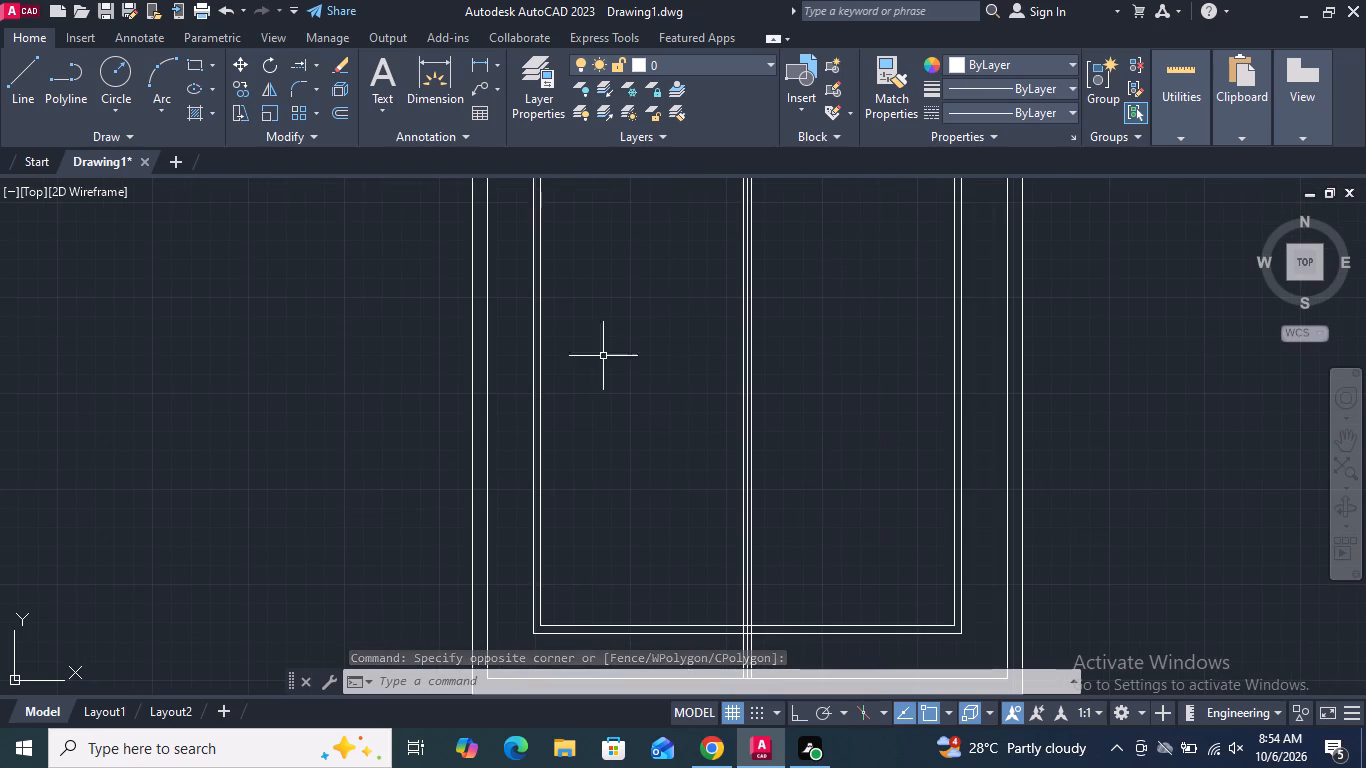
pyautogui.click(338, 109)
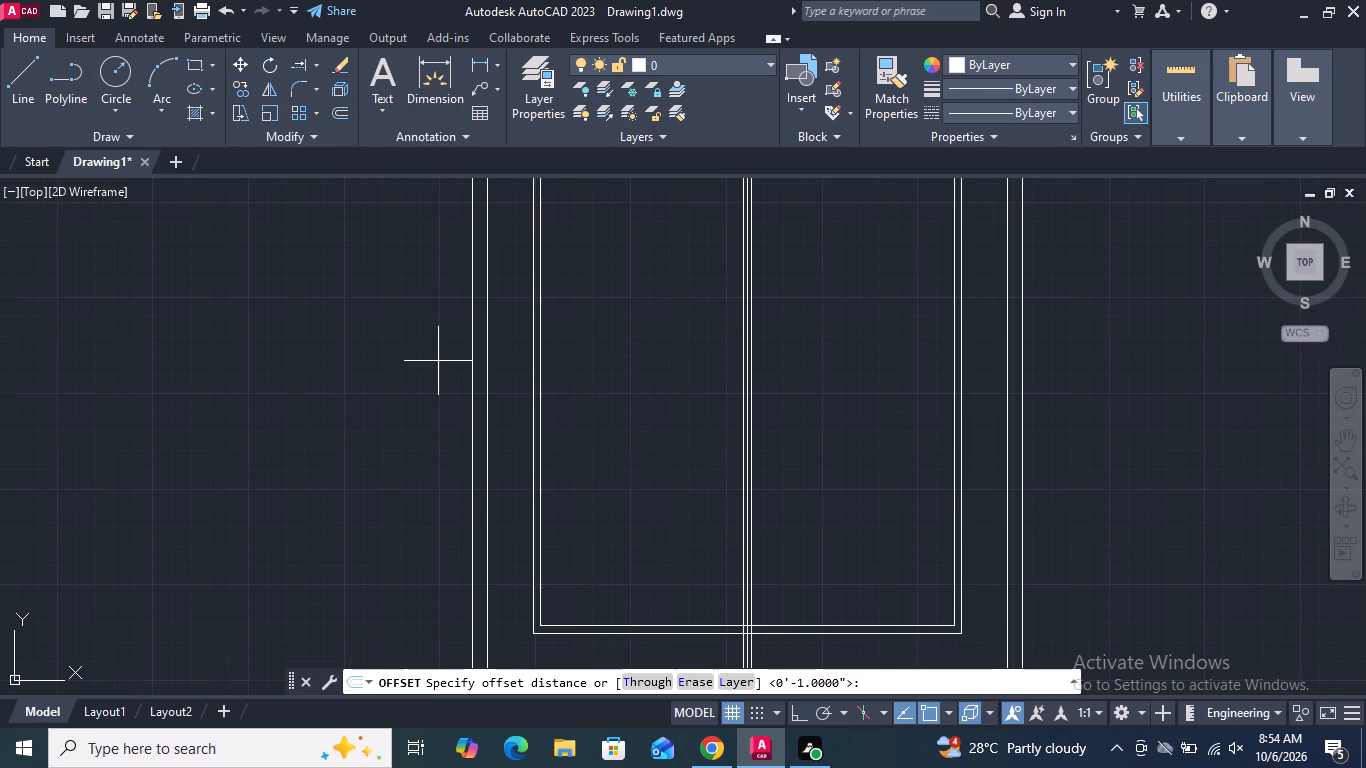
pyautogui.write('6"')
pyautogui.press('Return')
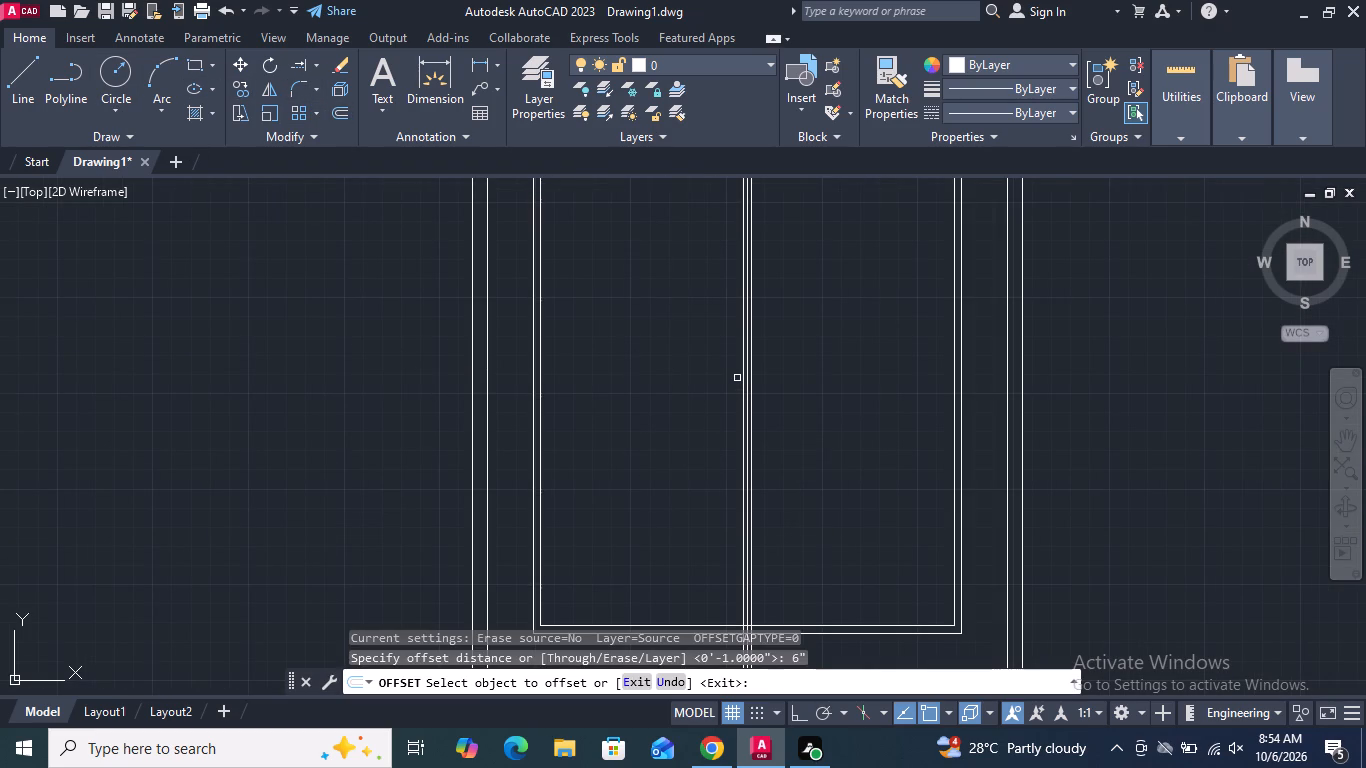
pyautogui.click(741, 368)
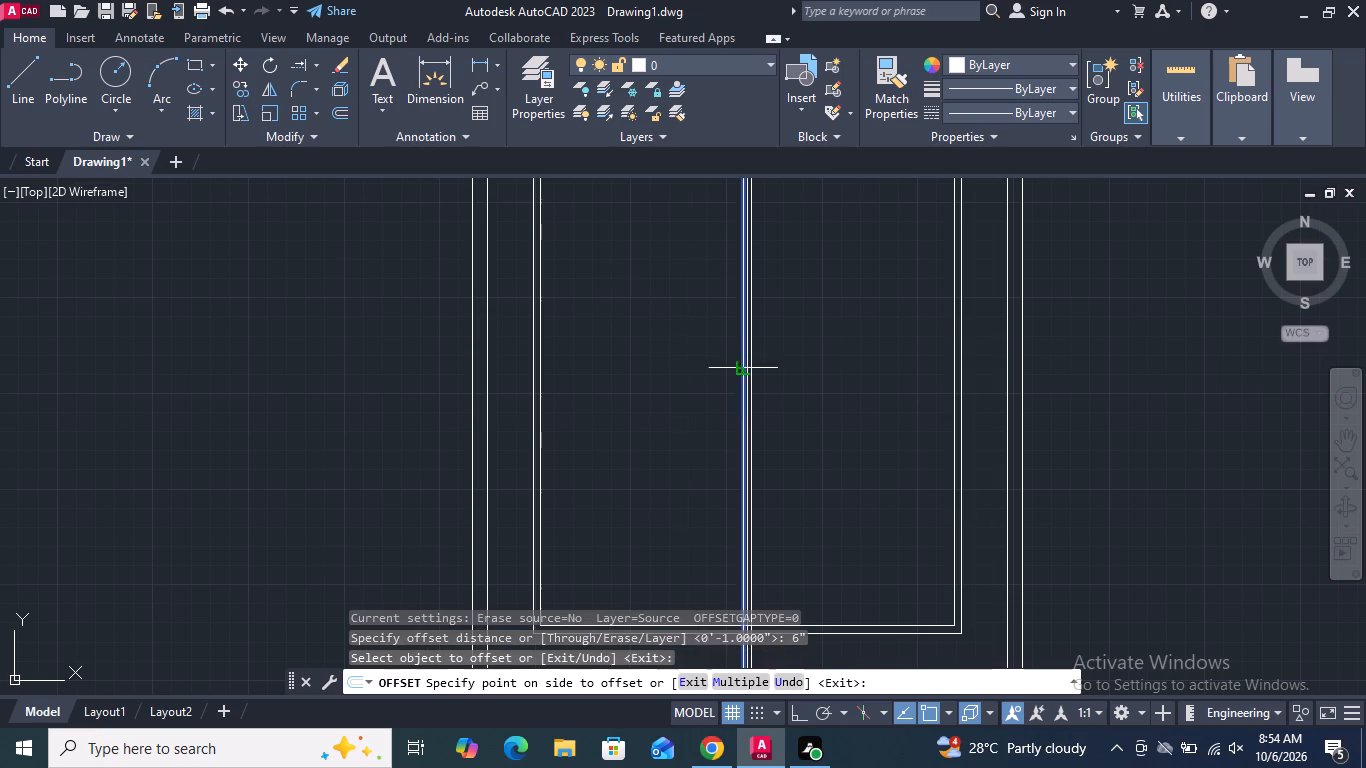
pyautogui.click(679, 379)
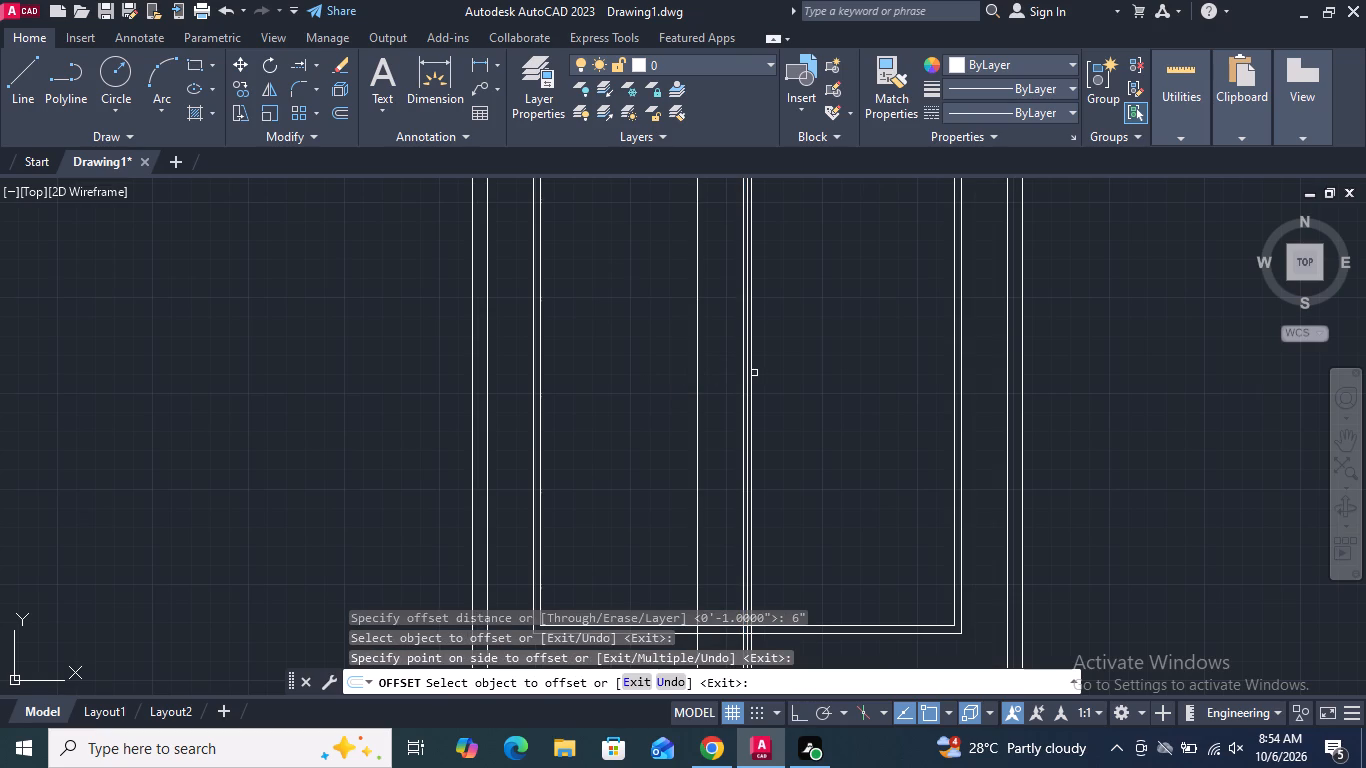
pyautogui.click(750, 373)
pyautogui.click(781, 365)
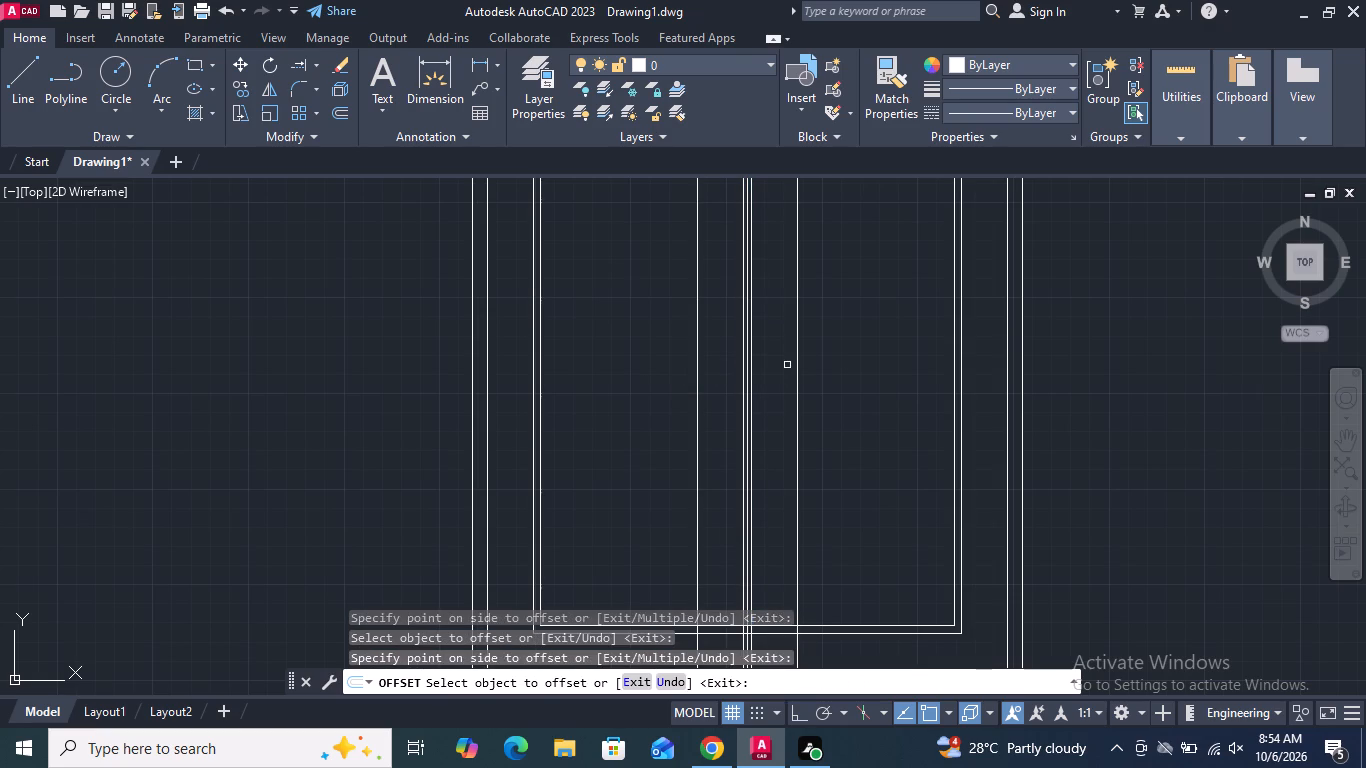
pyautogui.press('Return')
# Offset both new vertical lines 1" further away from the centre division to double them.
pyautogui.scroll(-3, 767, 459)
pyautogui.scroll(3, 782, 325)
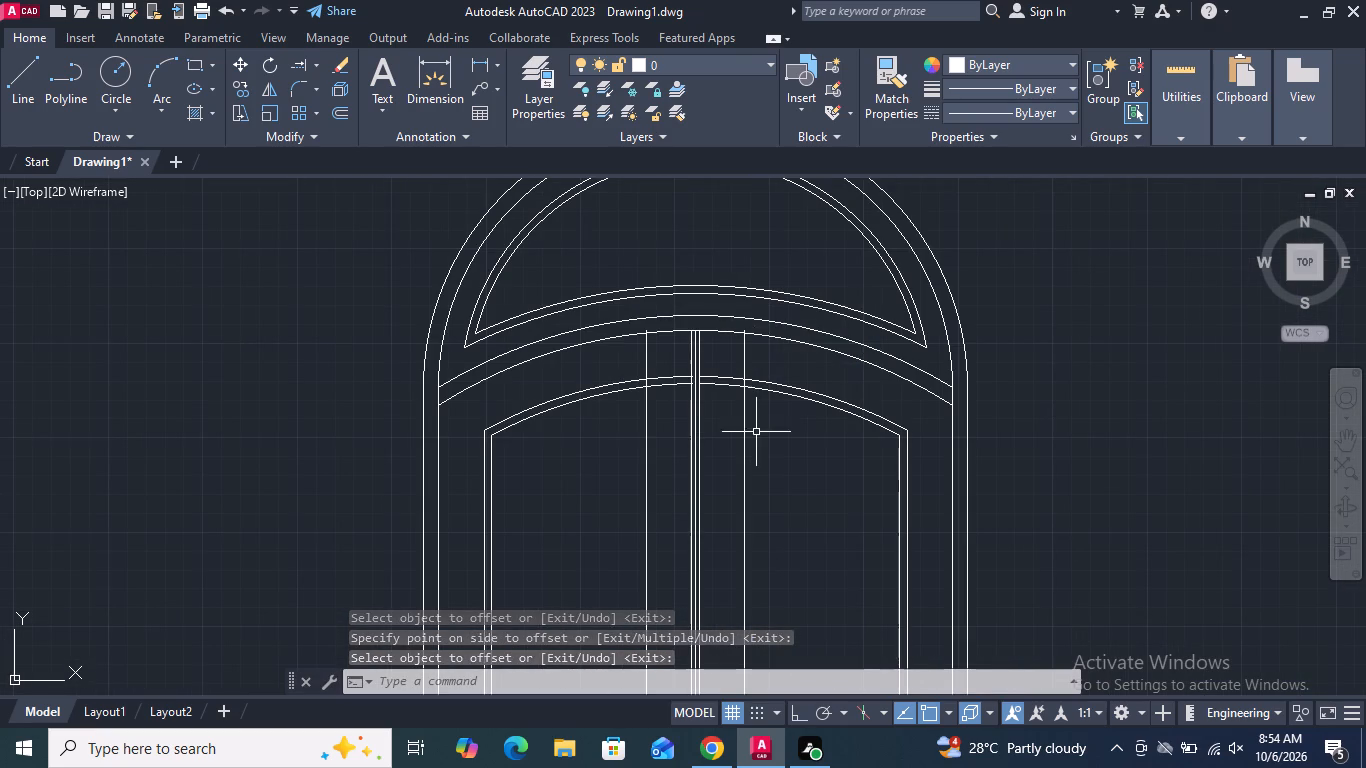
pyautogui.scroll(-1, 740, 313)
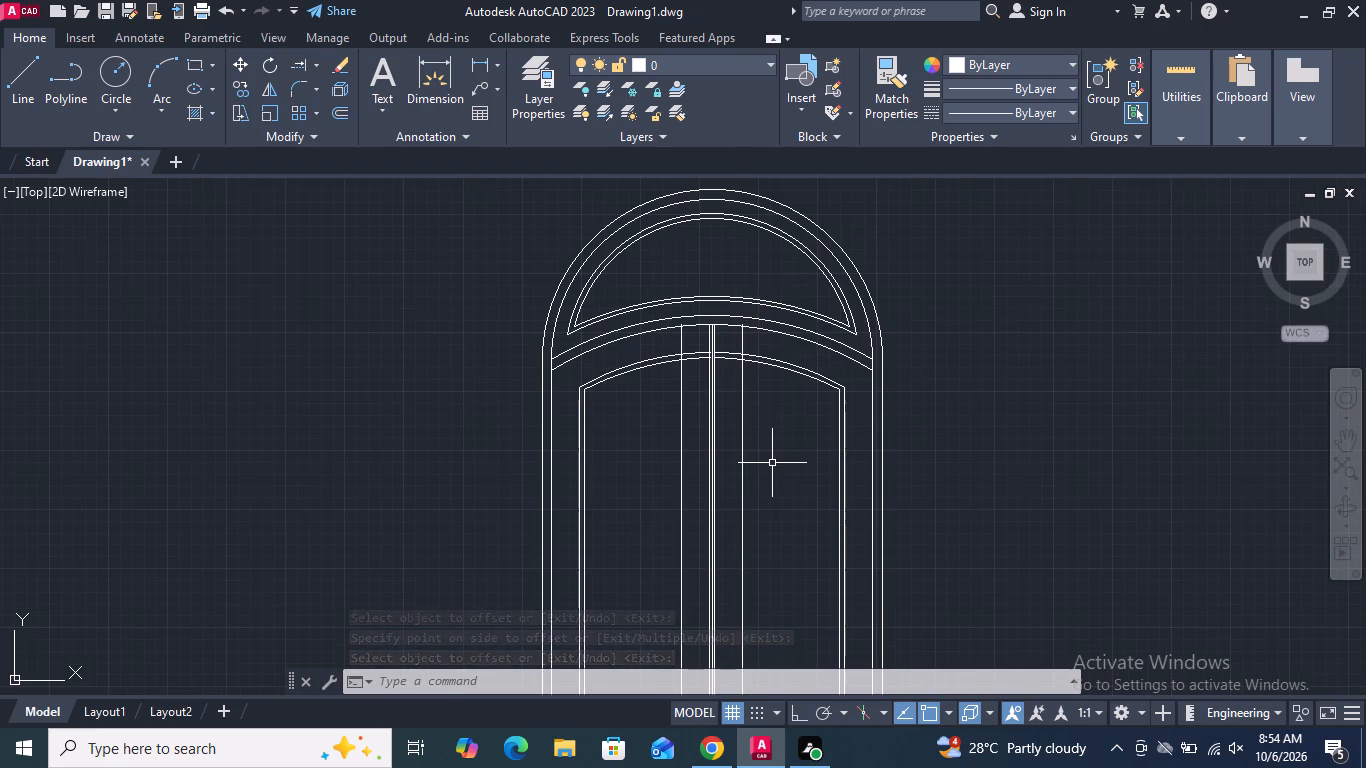
pyautogui.press('space')
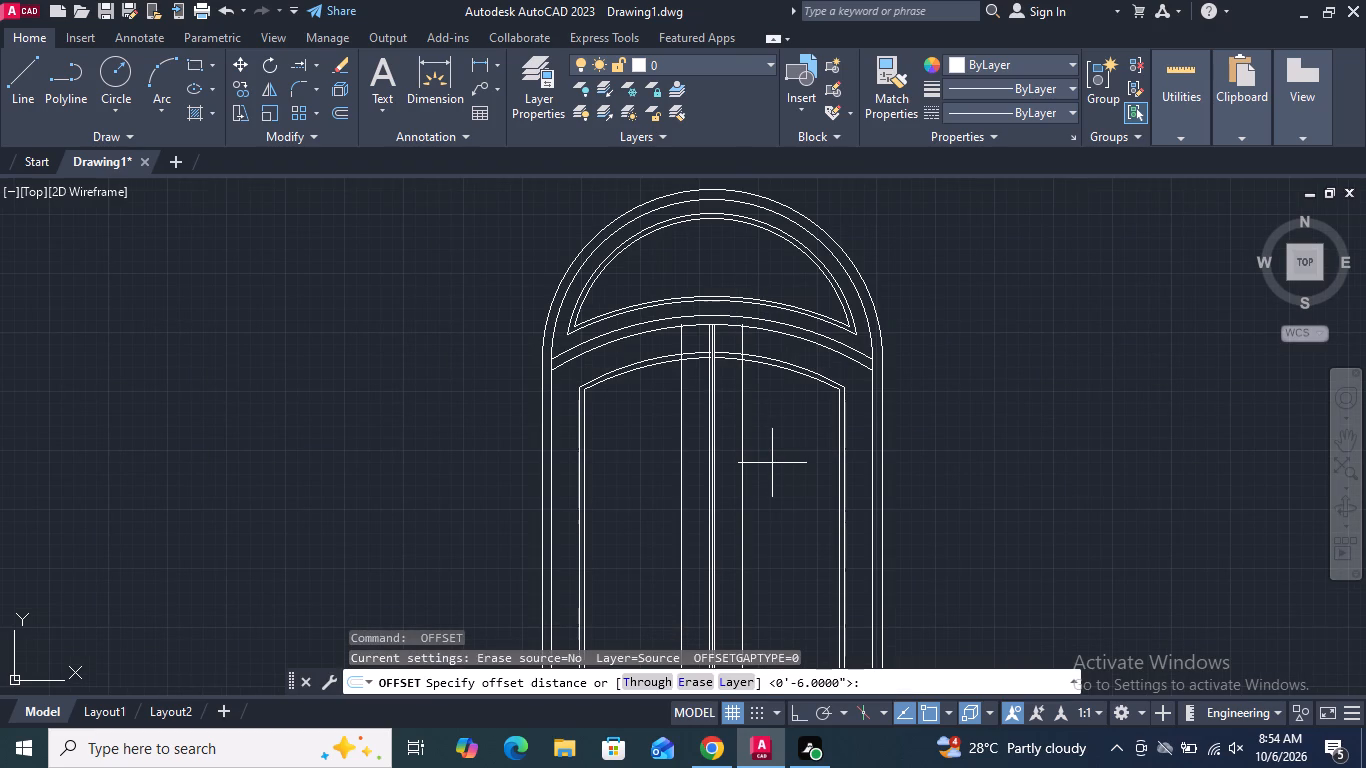
pyautogui.press('1')
pyautogui.hotkey('shift', '"')
pyautogui.press('Return')
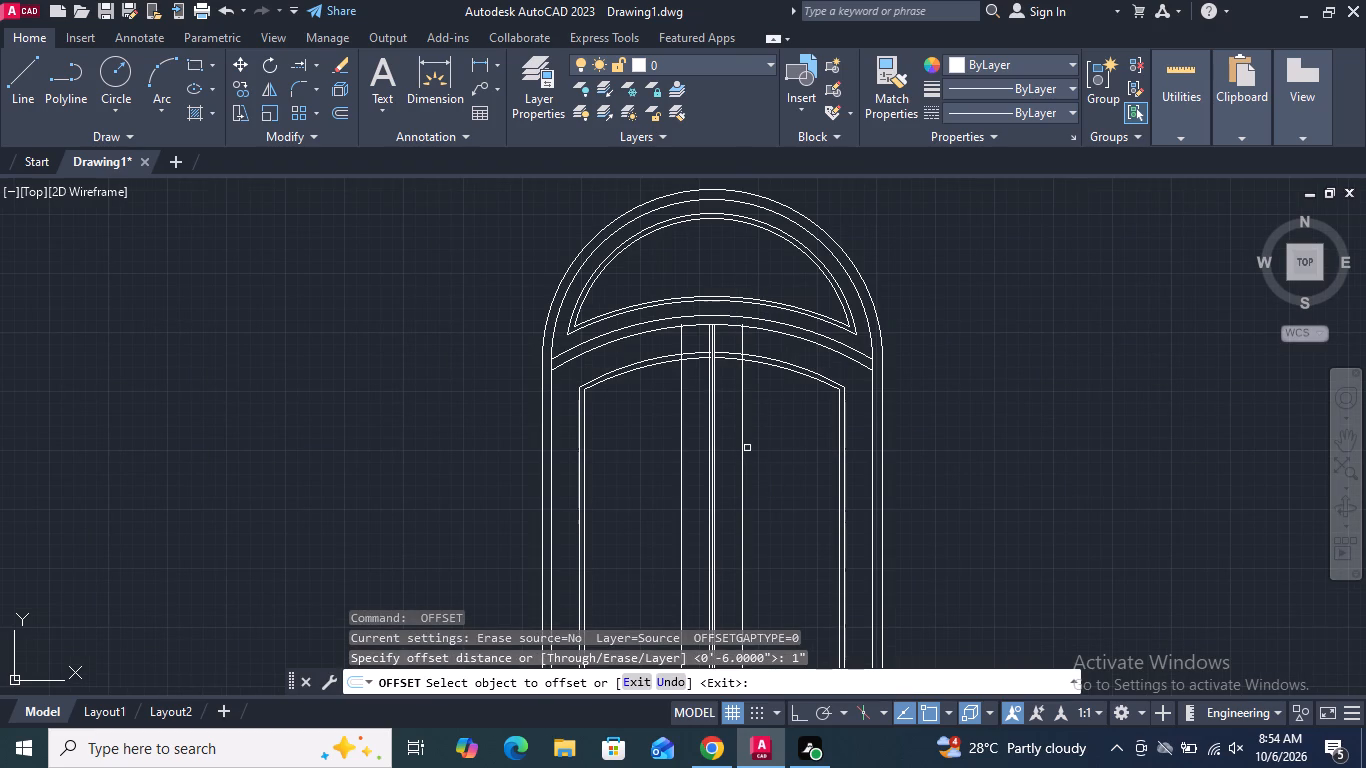
pyautogui.click(743, 443)
pyautogui.click(758, 435)
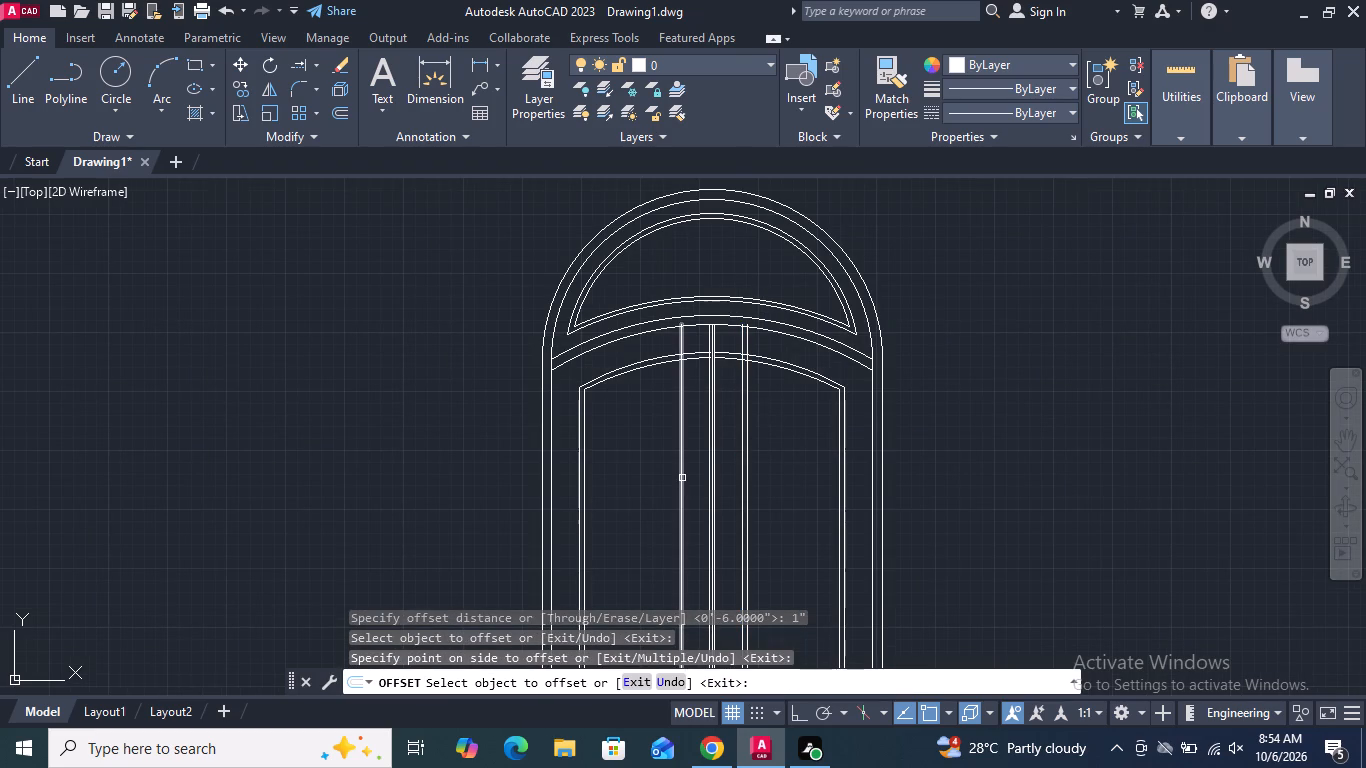
pyautogui.click(682, 471)
pyautogui.click(656, 469)
pyautogui.moveTo(656, 469); pyautogui.dragTo(627, 298)
pyautogui.press('Return')
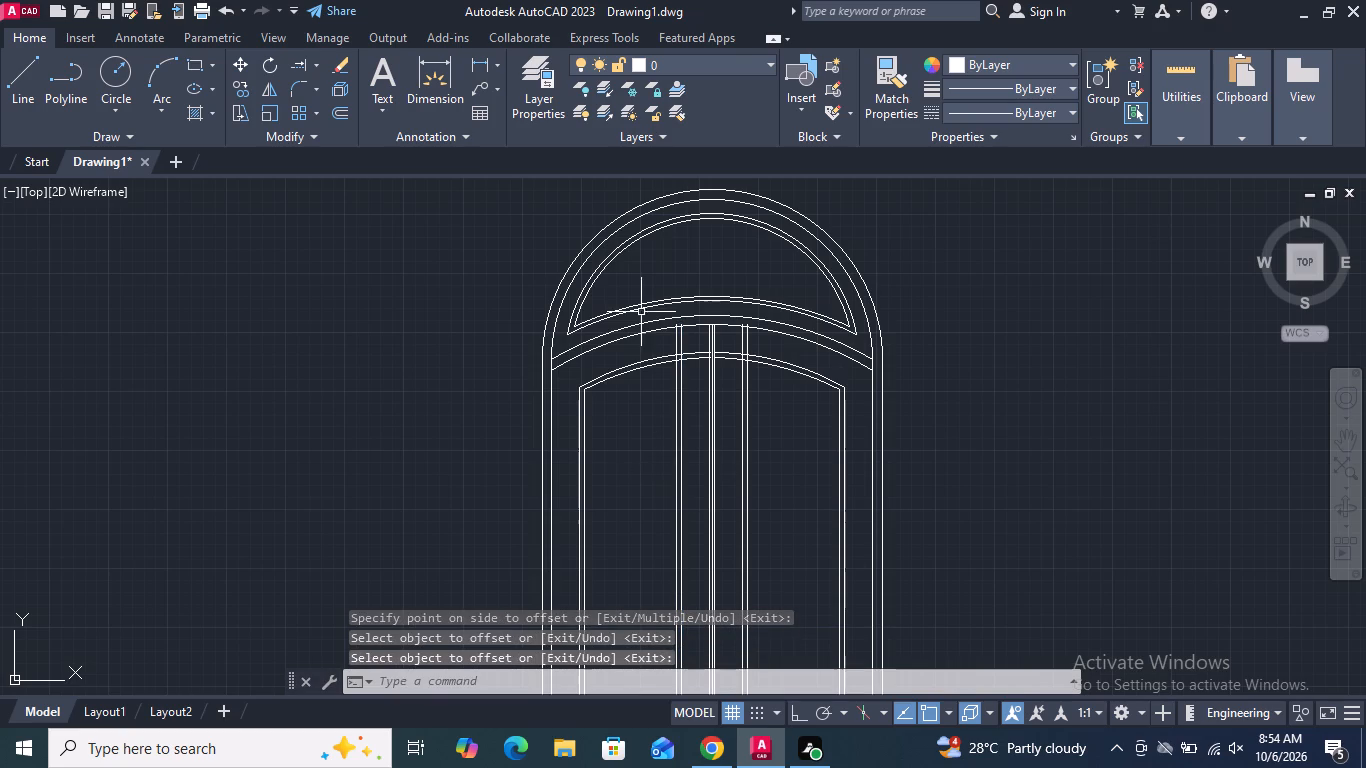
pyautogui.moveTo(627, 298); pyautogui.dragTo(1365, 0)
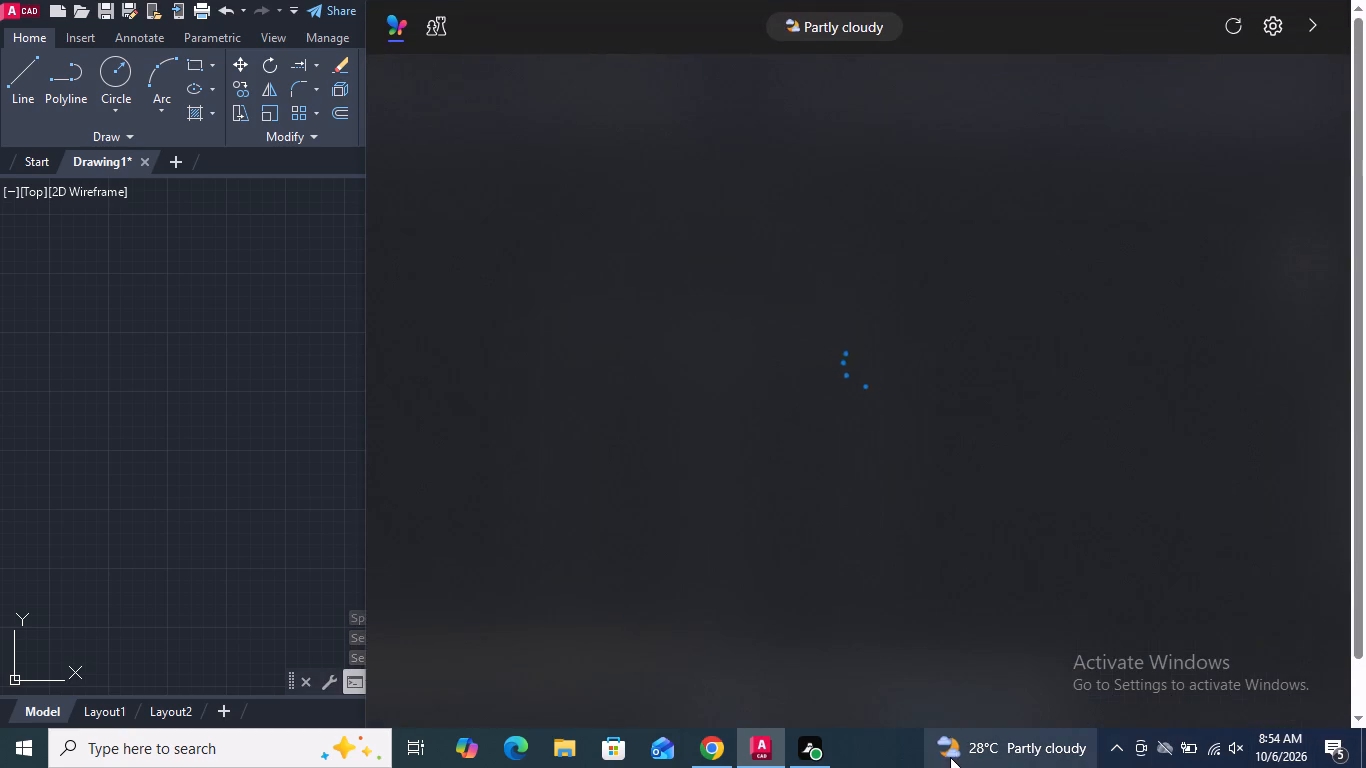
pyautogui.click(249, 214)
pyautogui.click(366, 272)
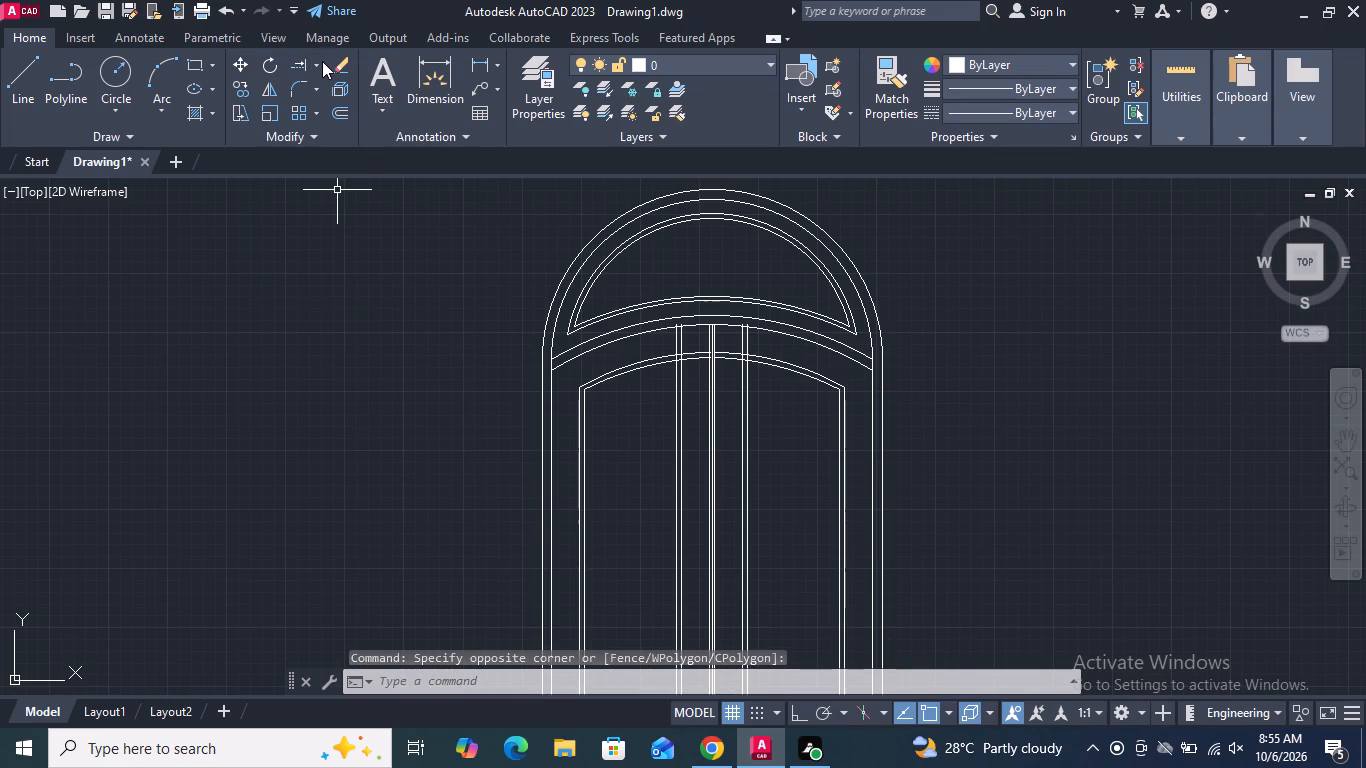
# Trim the ends of the four offset vertical lines that project above the crossbar's lower arc.
pyautogui.click(317, 63)
pyautogui.click(314, 101)
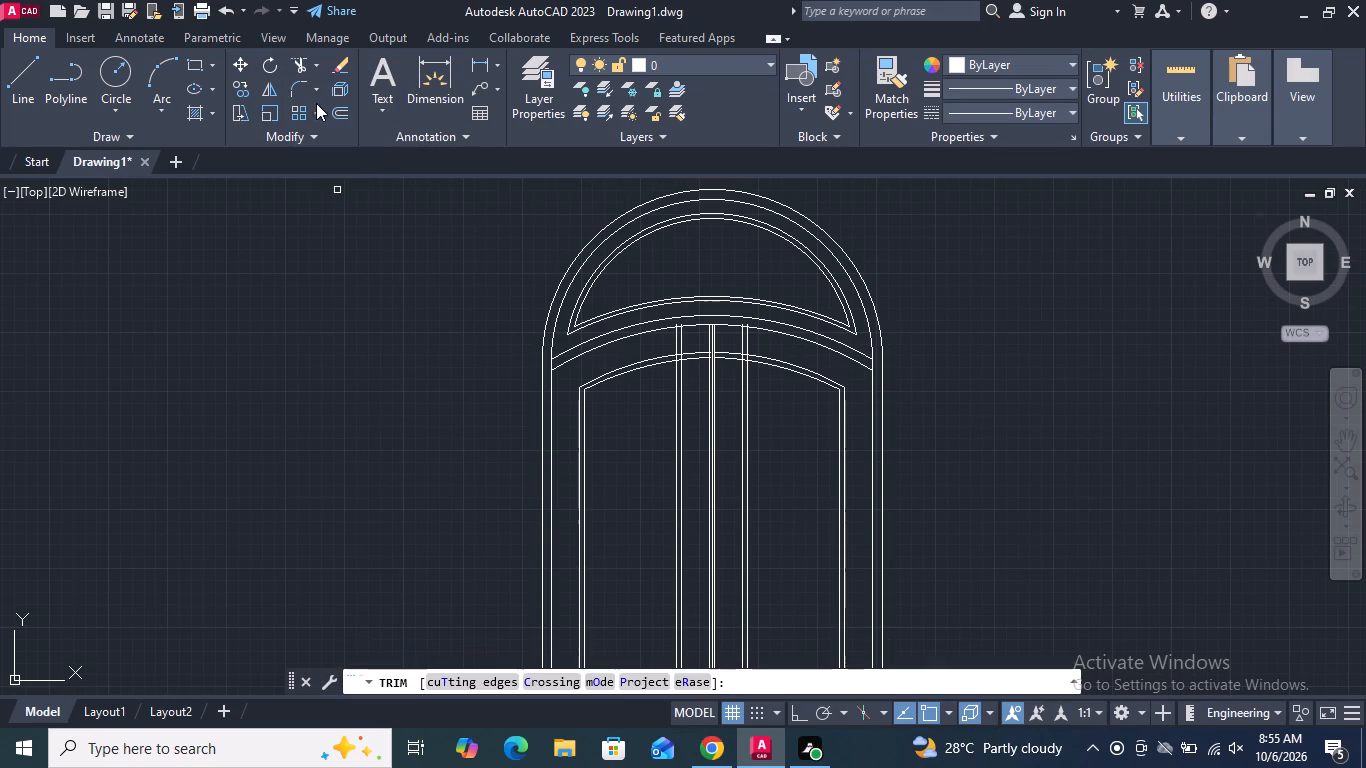
pyautogui.scroll(2, 773, 352)
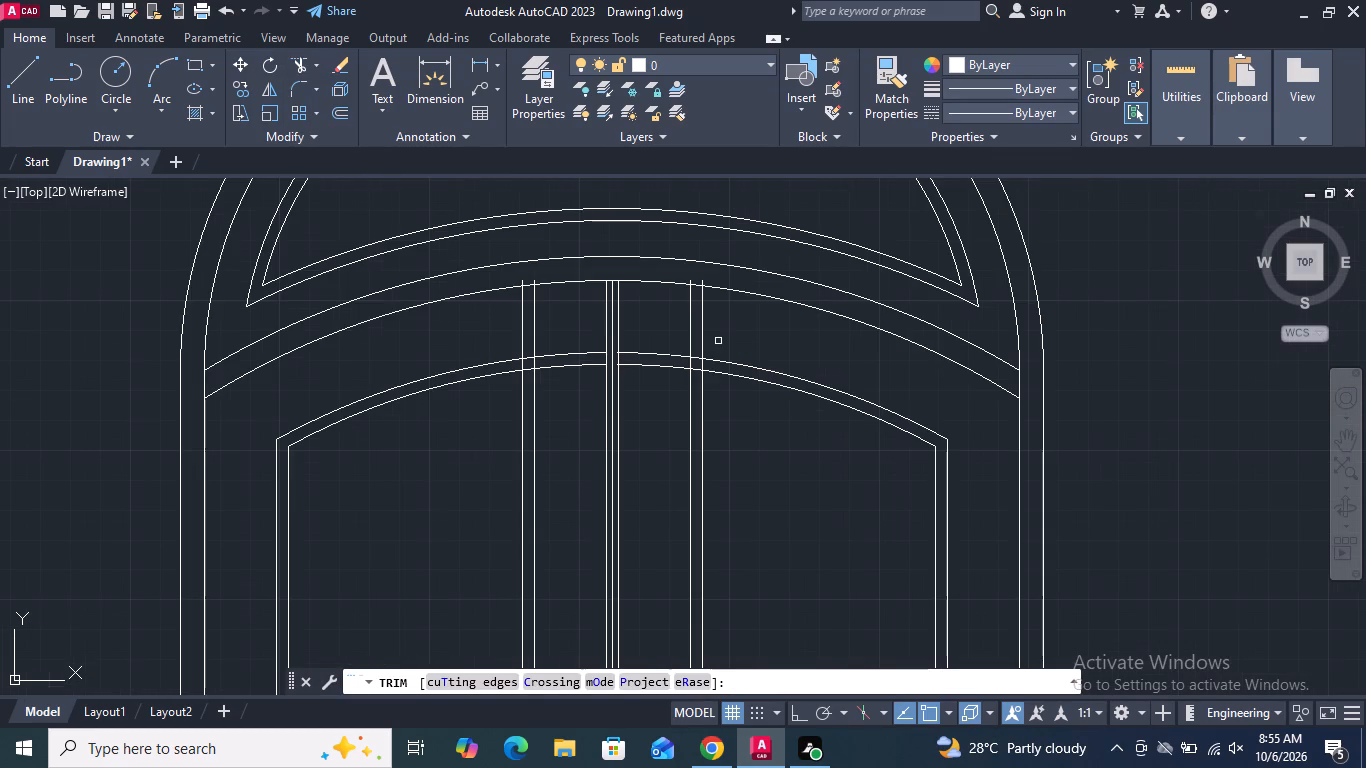
pyautogui.scroll(1, 718, 341)
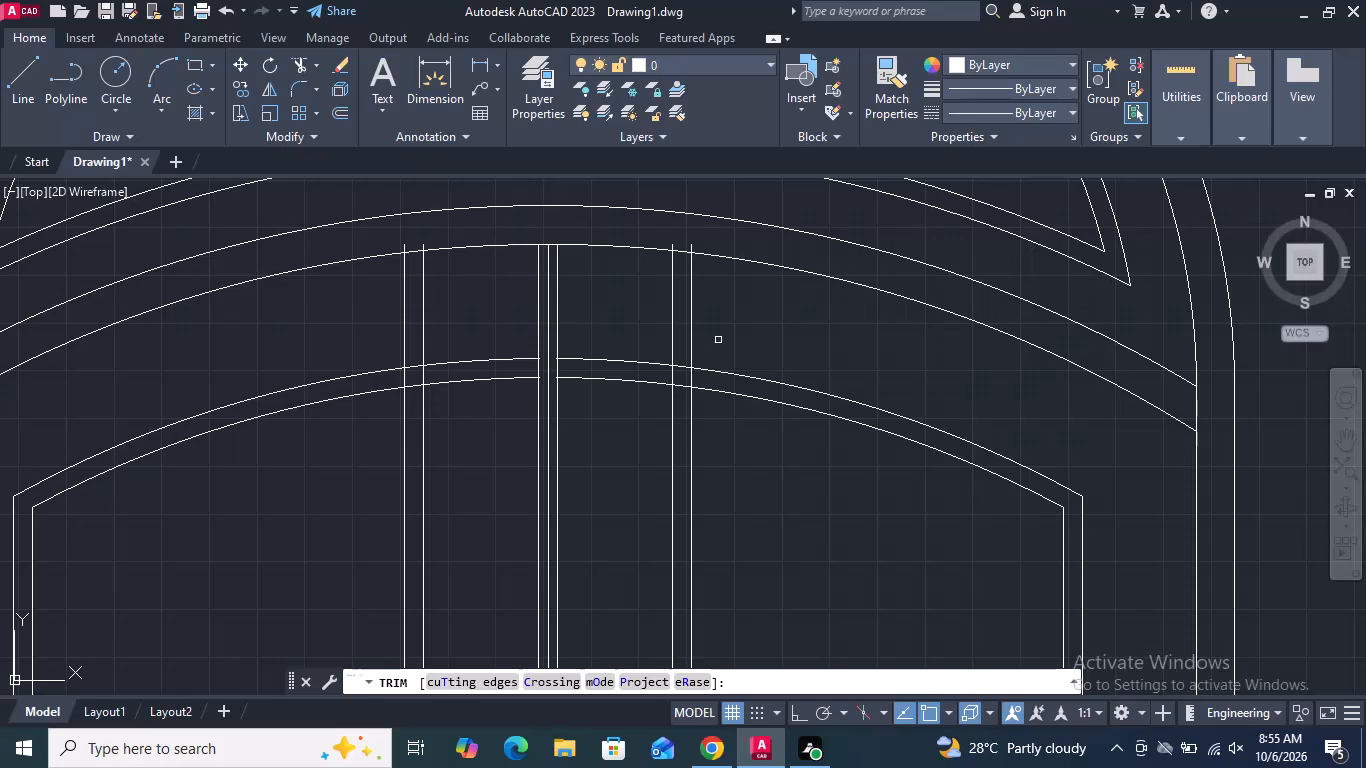
pyautogui.moveTo(718, 339); pyautogui.dragTo(745, 359, button='middle')
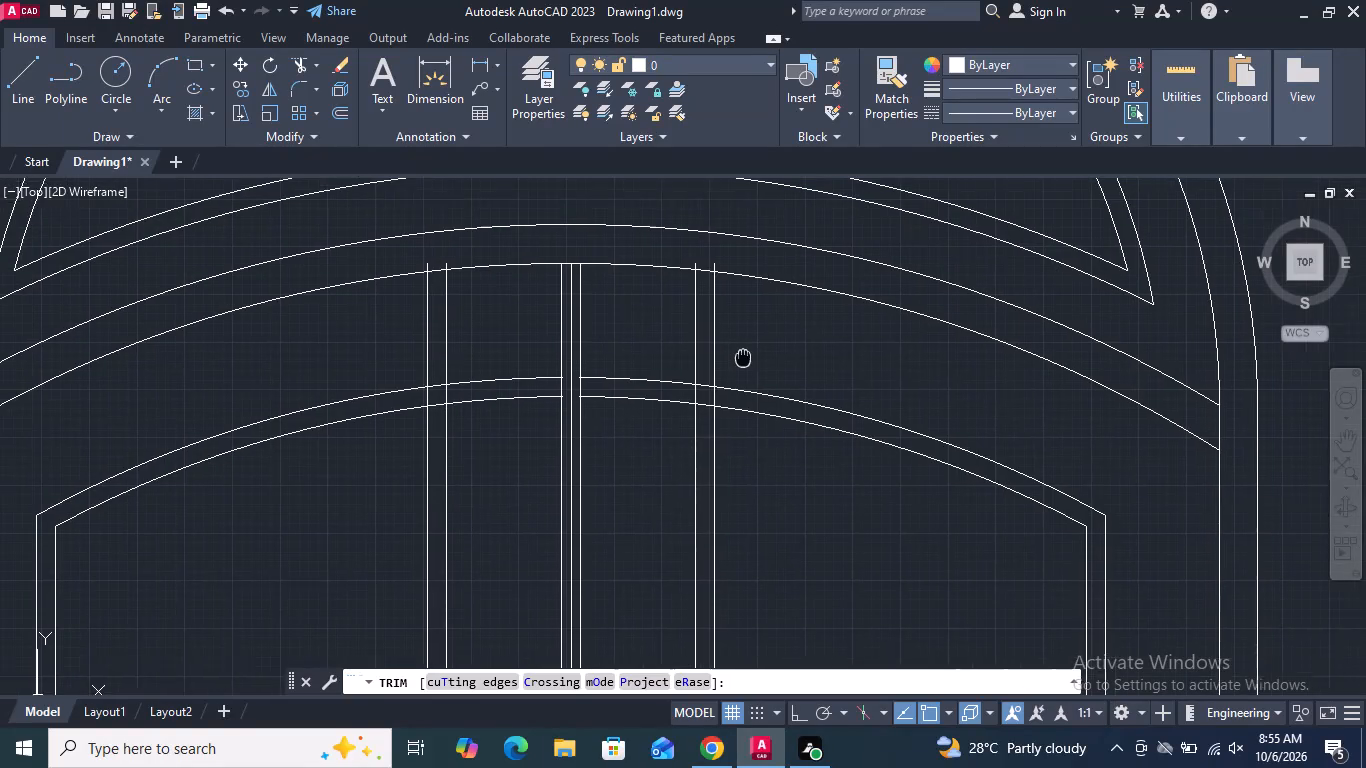
pyautogui.moveTo(745, 359); pyautogui.dragTo(749, 362, button='middle')
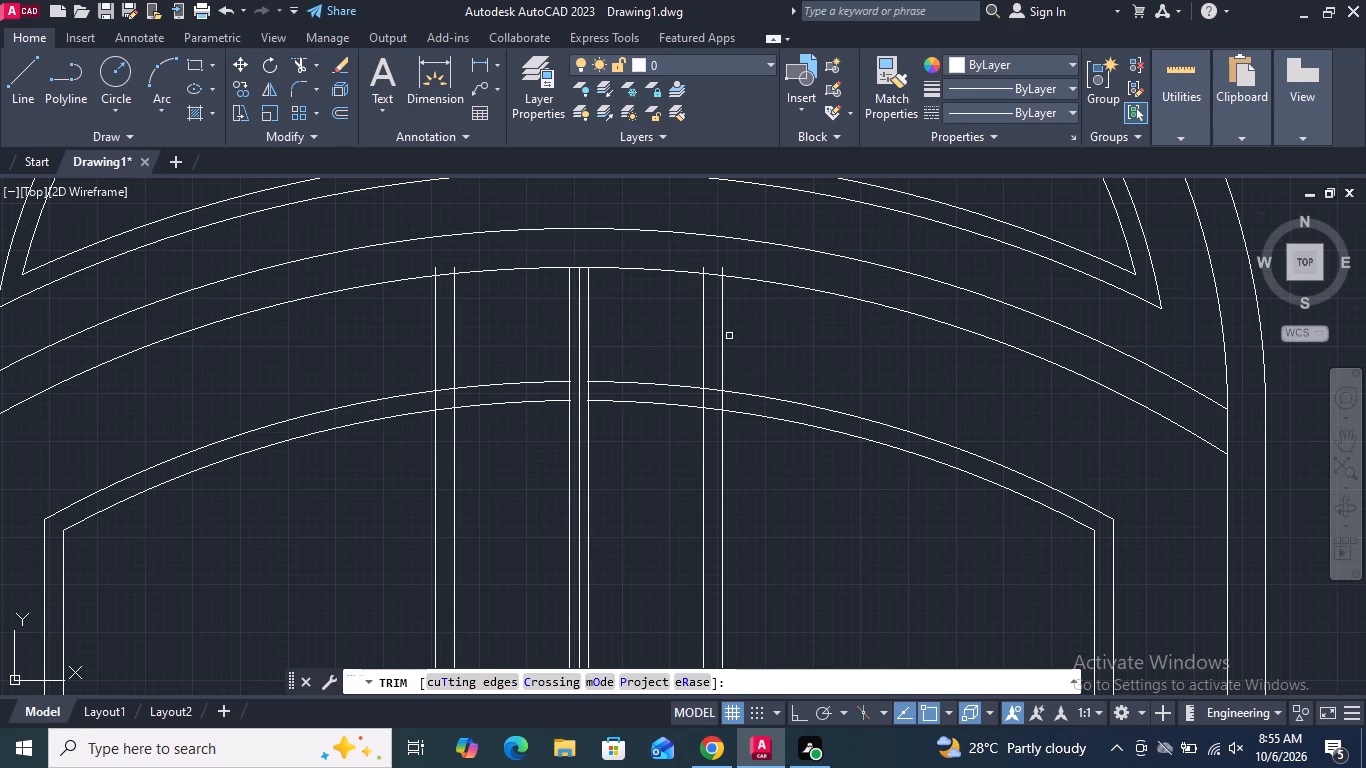
pyautogui.scroll(3, 718, 239)
pyautogui.moveTo(754, 375); pyautogui.dragTo(634, 373)
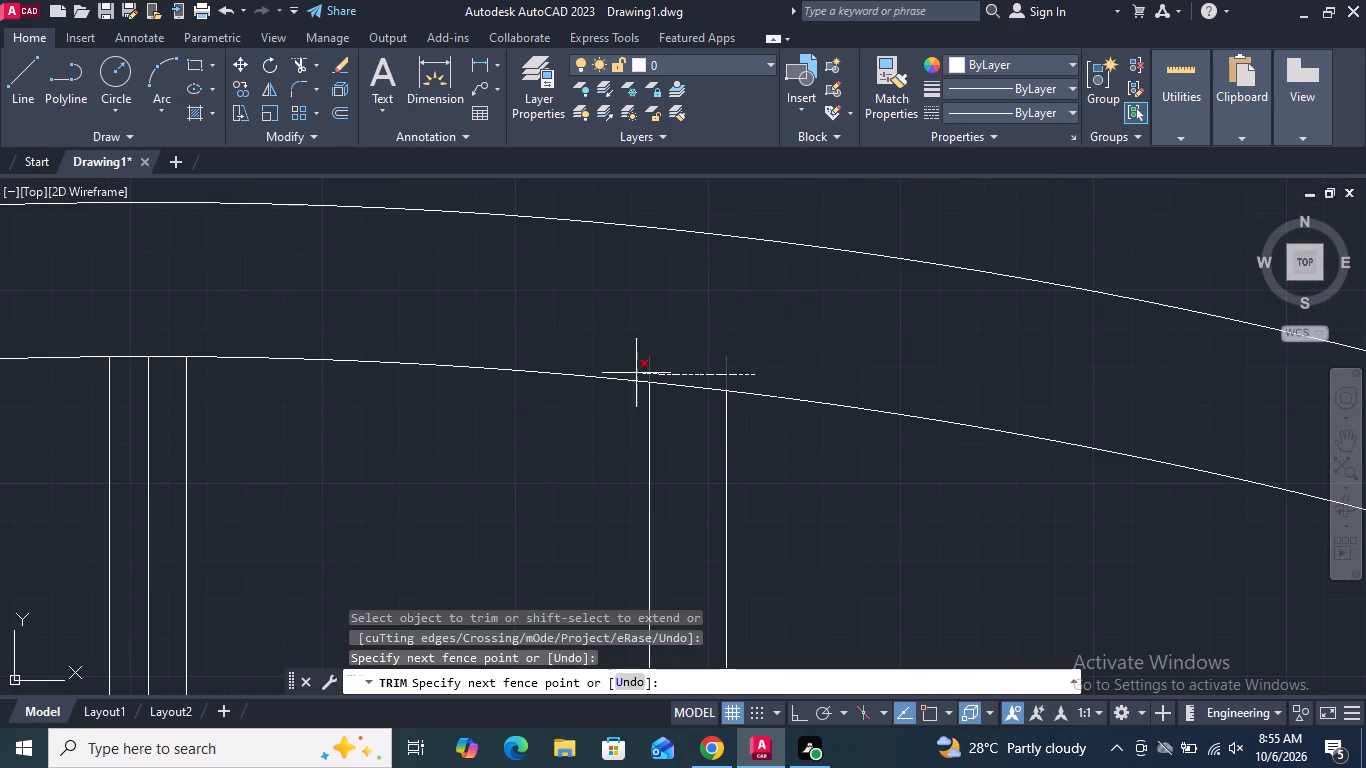
pyautogui.moveTo(634, 373); pyautogui.dragTo(611, 370)
pyautogui.scroll(-3, 681, 332)
pyautogui.scroll(3, 348, 343)
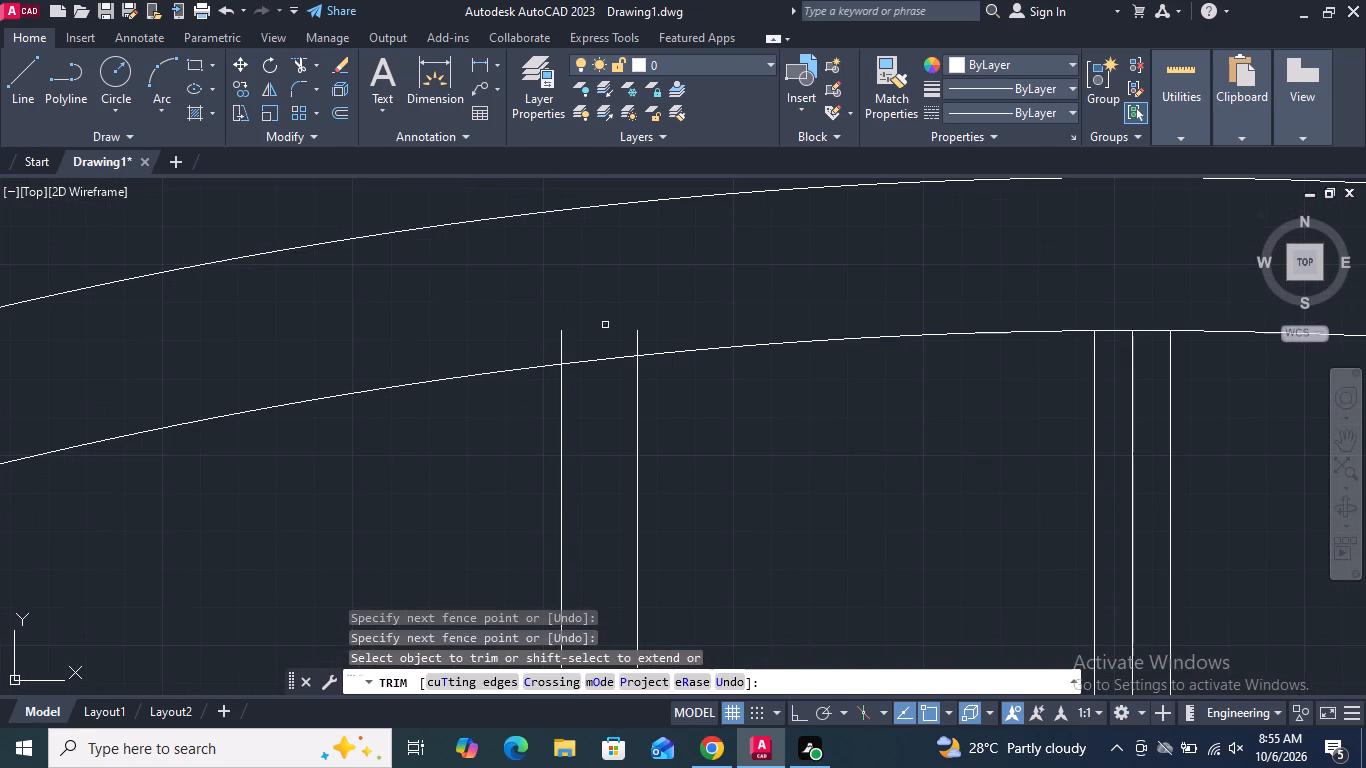
pyautogui.moveTo(646, 335); pyautogui.dragTo(536, 348)
pyautogui.scroll(-1, 602, 303)
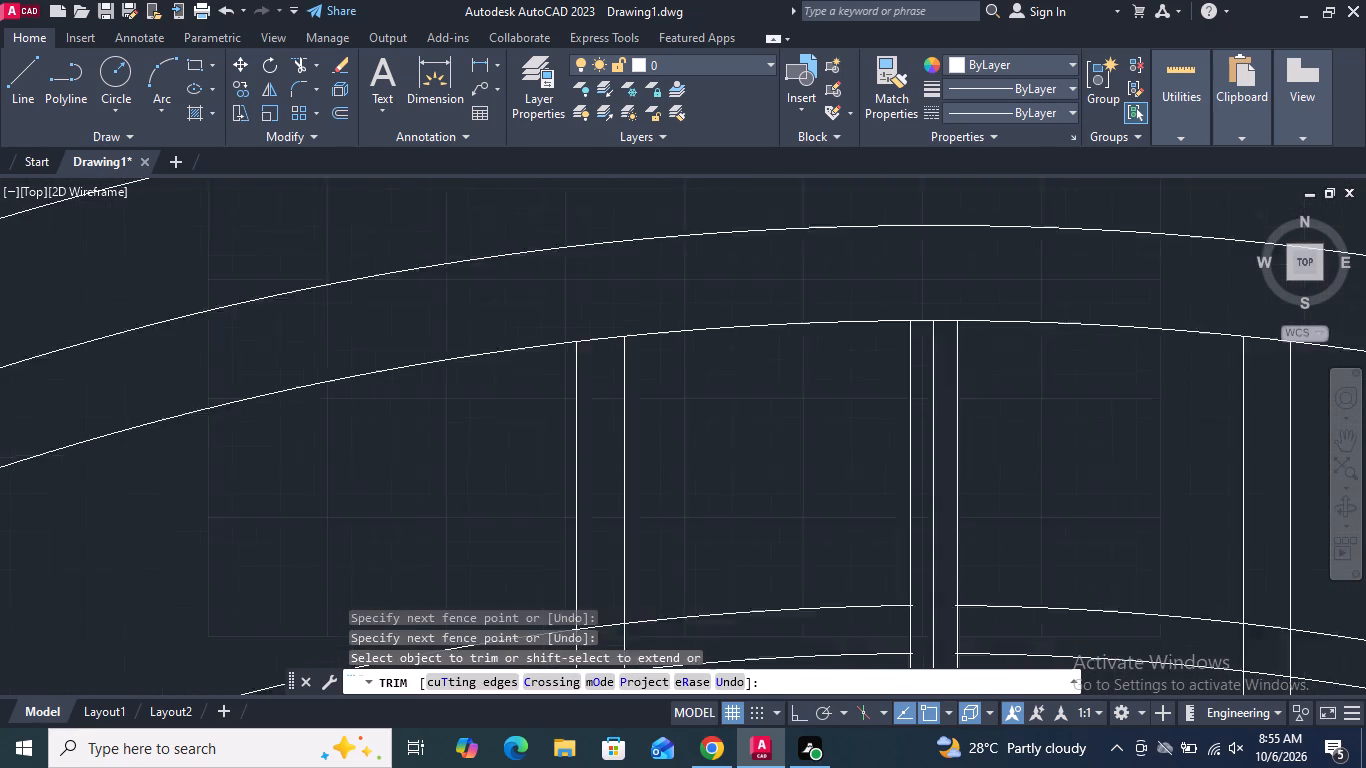
# Trim both pairs of offset vertical lines between the crossbar's lower arc and the inset panel's outer arc.
pyautogui.scroll(-2, 602, 303)
pyautogui.moveTo(646, 365); pyautogui.dragTo(524, 395)
pyautogui.moveTo(913, 372); pyautogui.dragTo(866, 369)
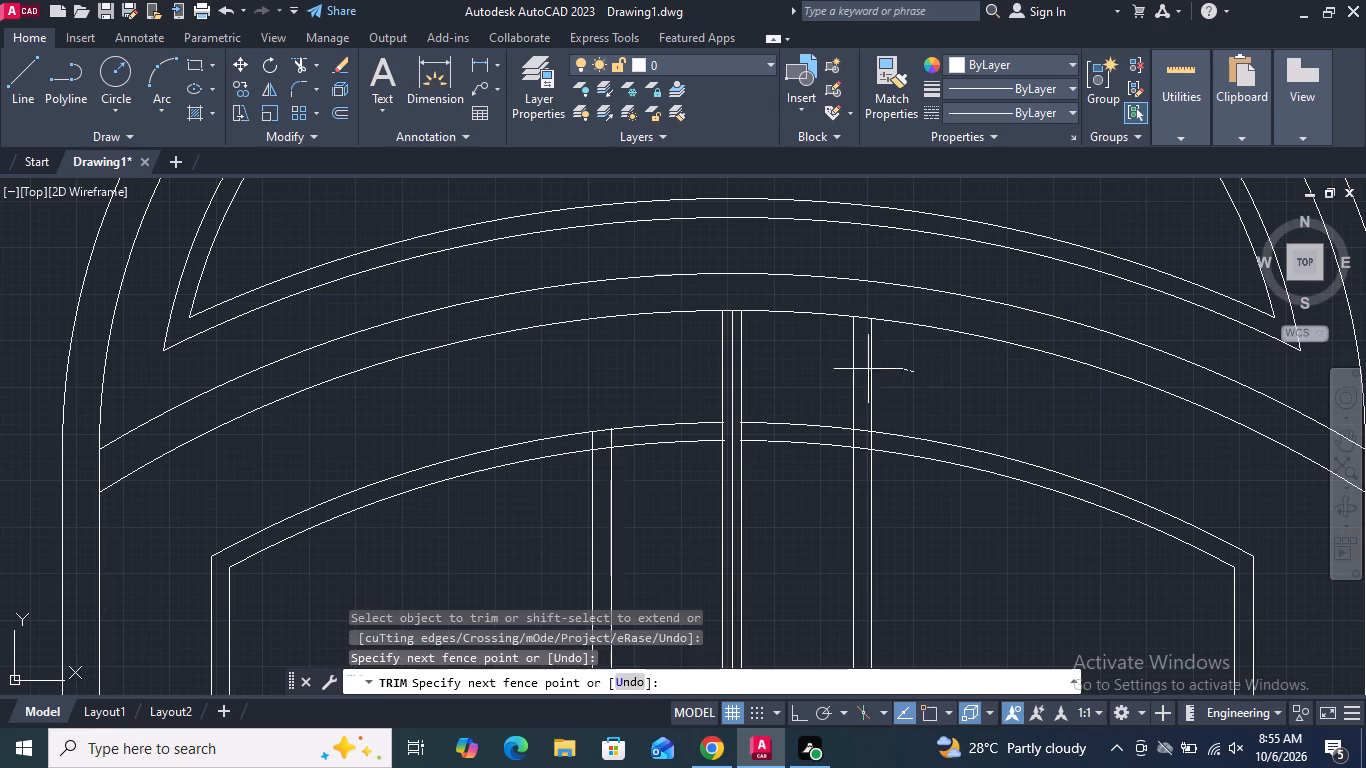
pyautogui.moveTo(866, 369); pyautogui.dragTo(835, 373)
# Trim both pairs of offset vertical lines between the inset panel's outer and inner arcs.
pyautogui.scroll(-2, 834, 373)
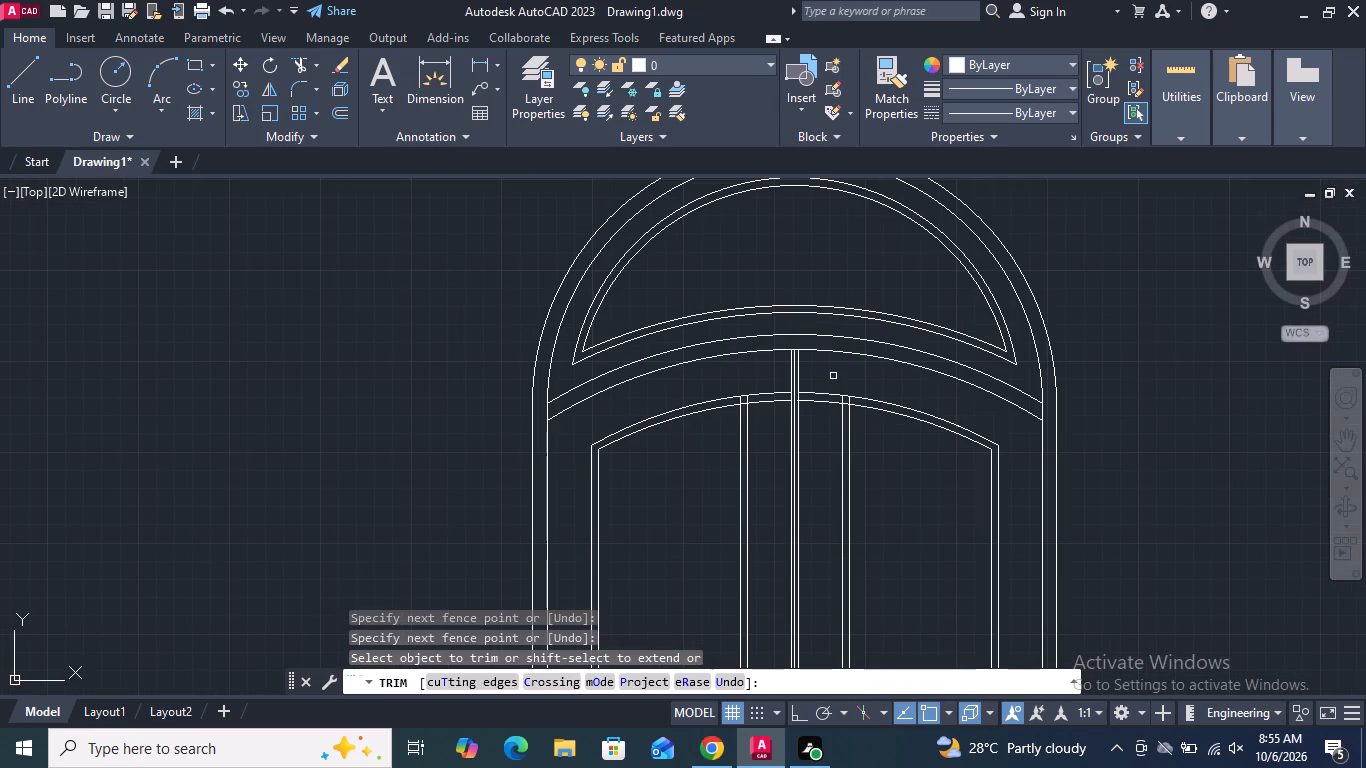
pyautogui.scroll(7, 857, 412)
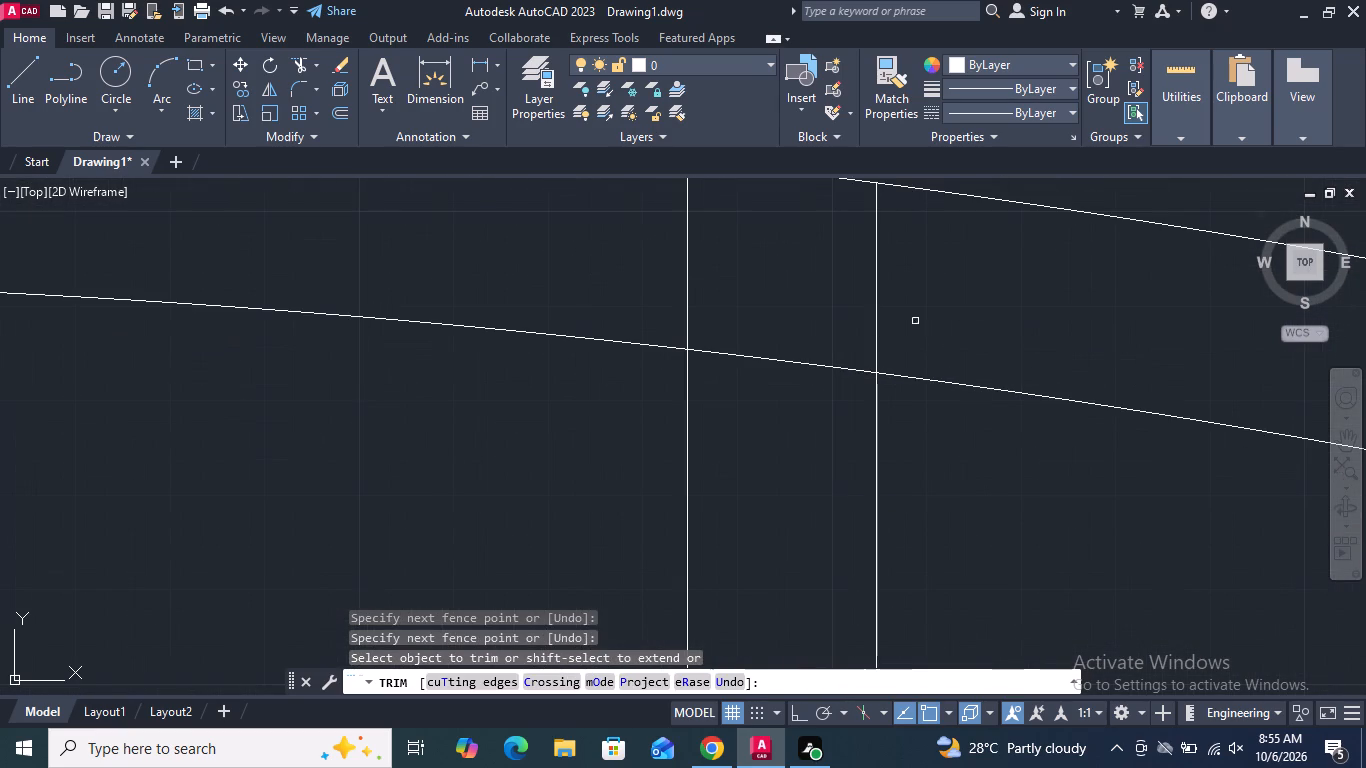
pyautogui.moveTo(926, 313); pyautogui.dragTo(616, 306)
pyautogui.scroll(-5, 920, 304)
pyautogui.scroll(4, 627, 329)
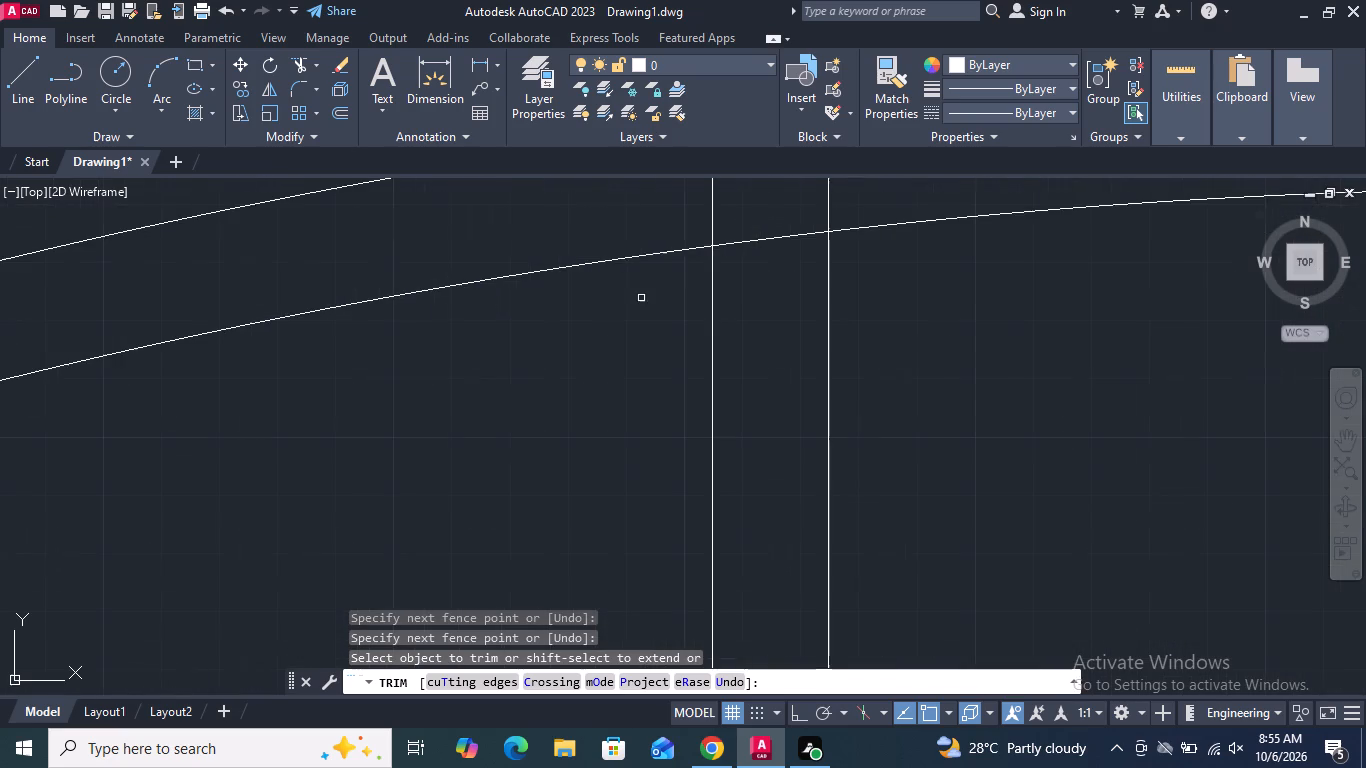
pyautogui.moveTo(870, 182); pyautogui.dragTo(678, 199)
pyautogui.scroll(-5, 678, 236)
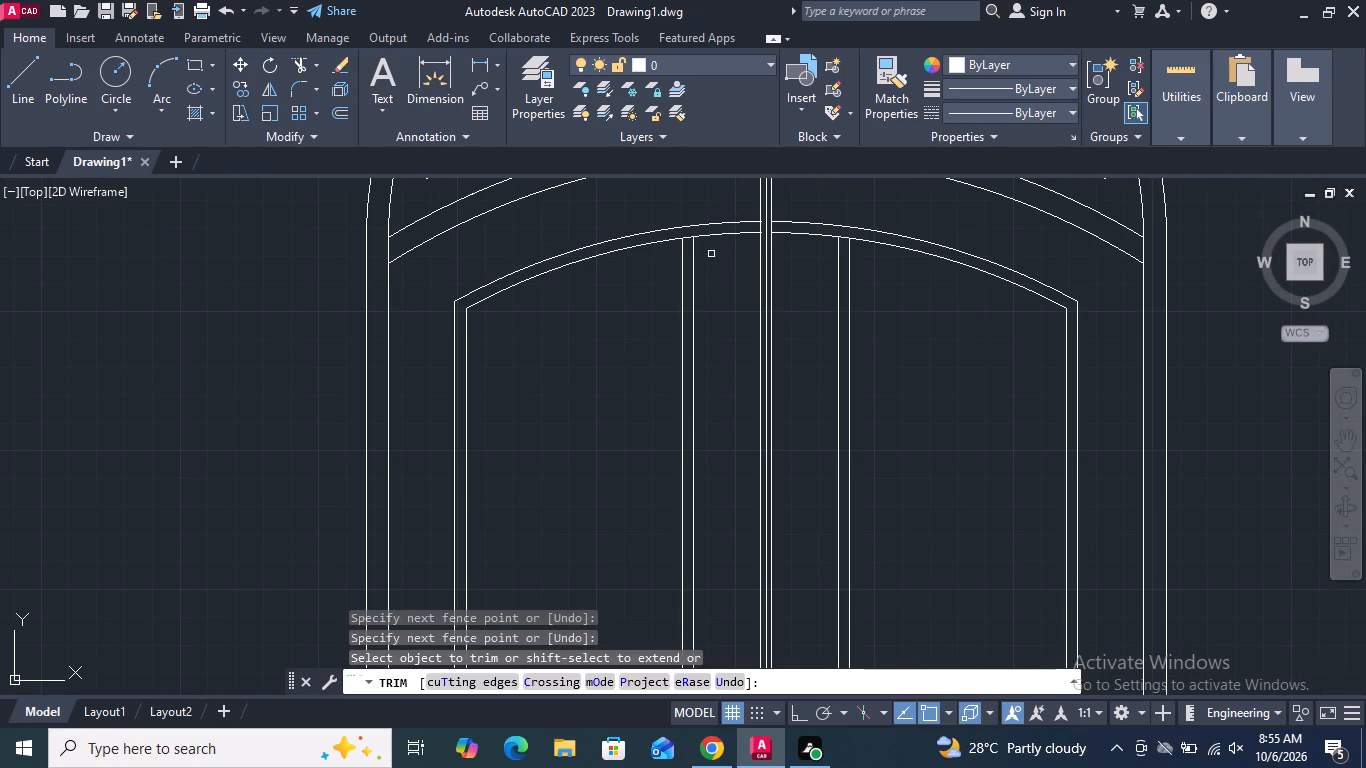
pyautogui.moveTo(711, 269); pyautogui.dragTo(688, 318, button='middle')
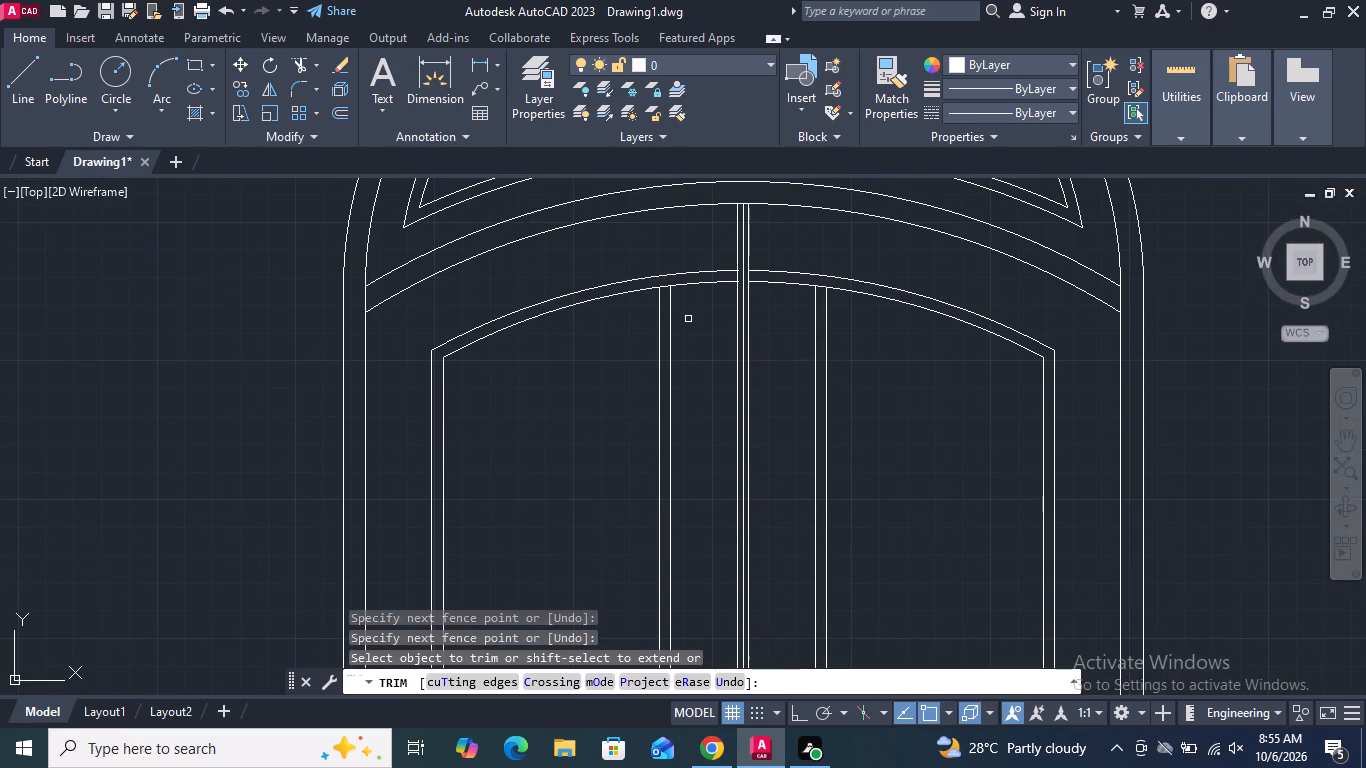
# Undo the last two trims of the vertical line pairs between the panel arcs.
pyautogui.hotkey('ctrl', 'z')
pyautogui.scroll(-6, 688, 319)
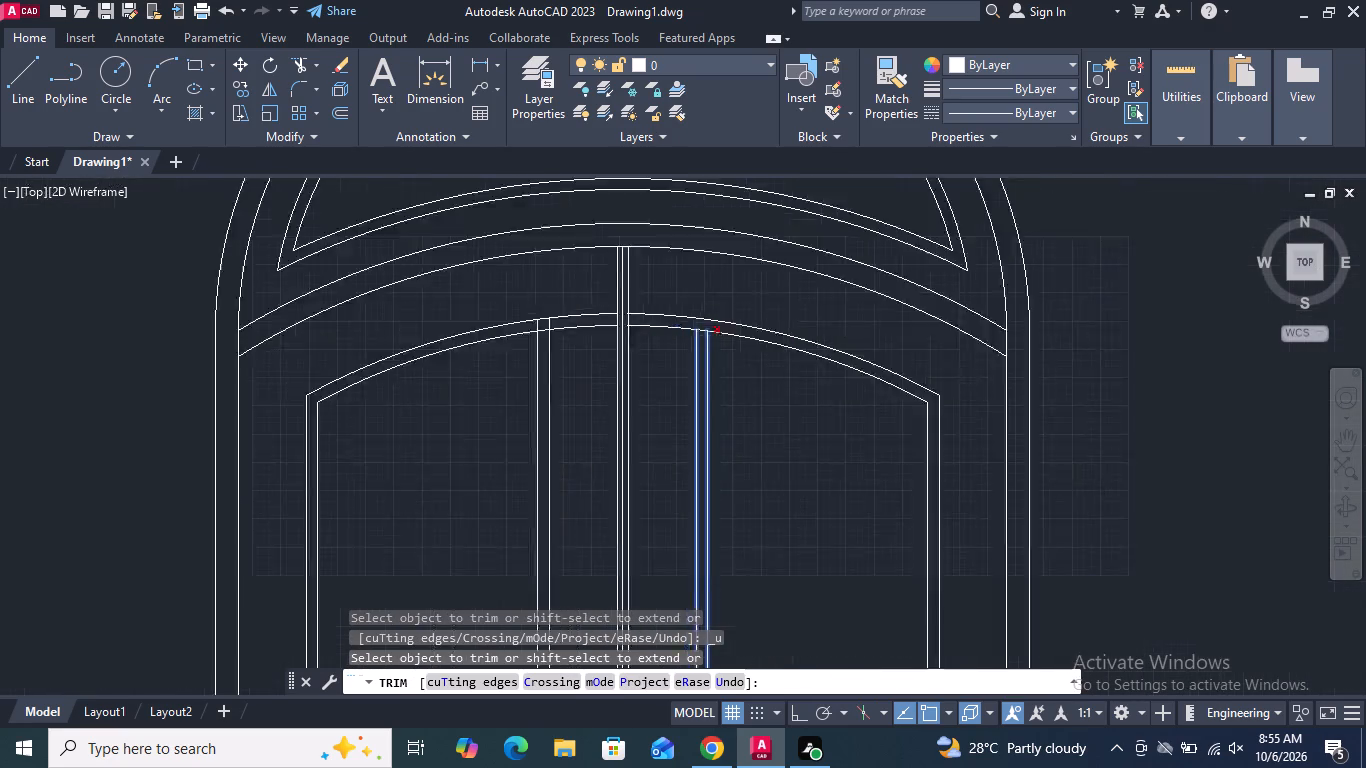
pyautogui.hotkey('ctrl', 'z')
# Trim both panel arcs between the centre division and the nearest offset vertical line on each side.
pyautogui.moveTo(710, 336); pyautogui.dragTo(710, 326)
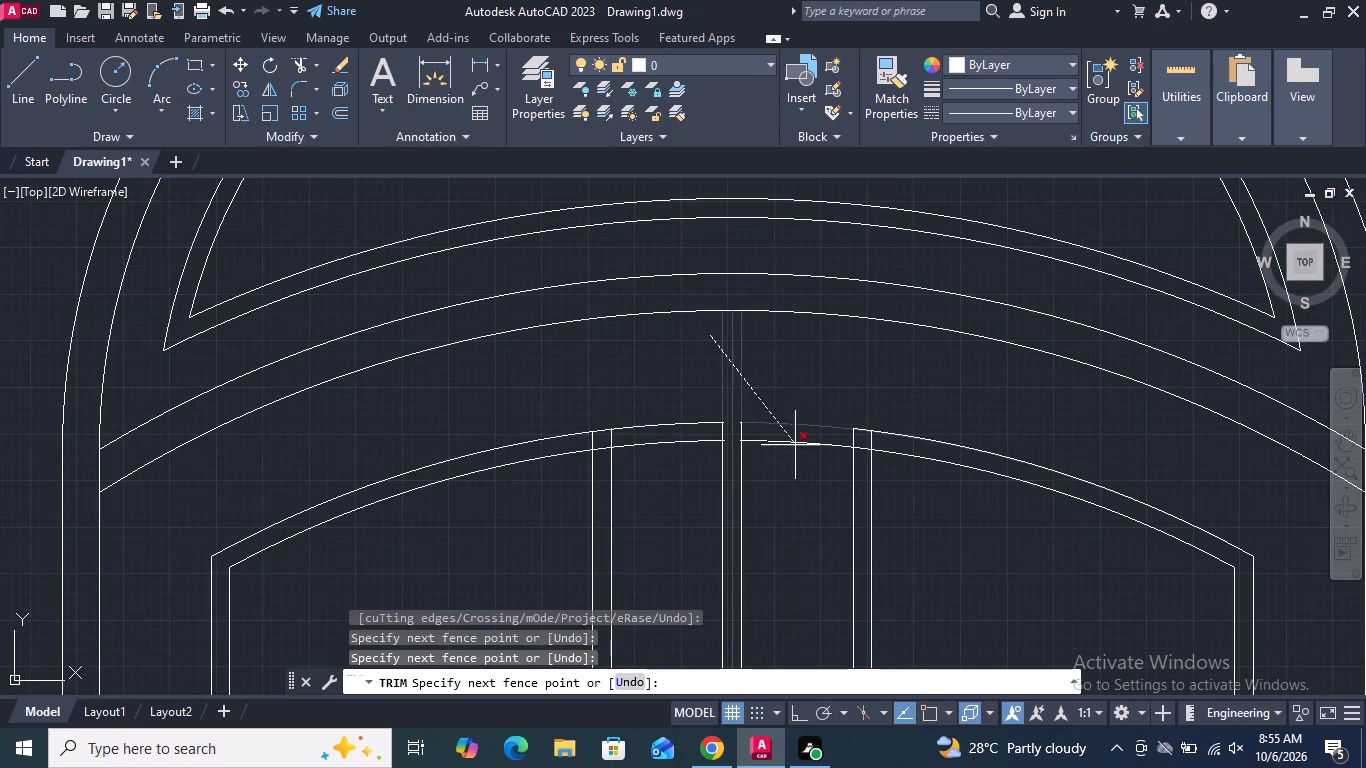
pyautogui.click(643, 366)
pyautogui.moveTo(666, 391); pyautogui.dragTo(680, 492)
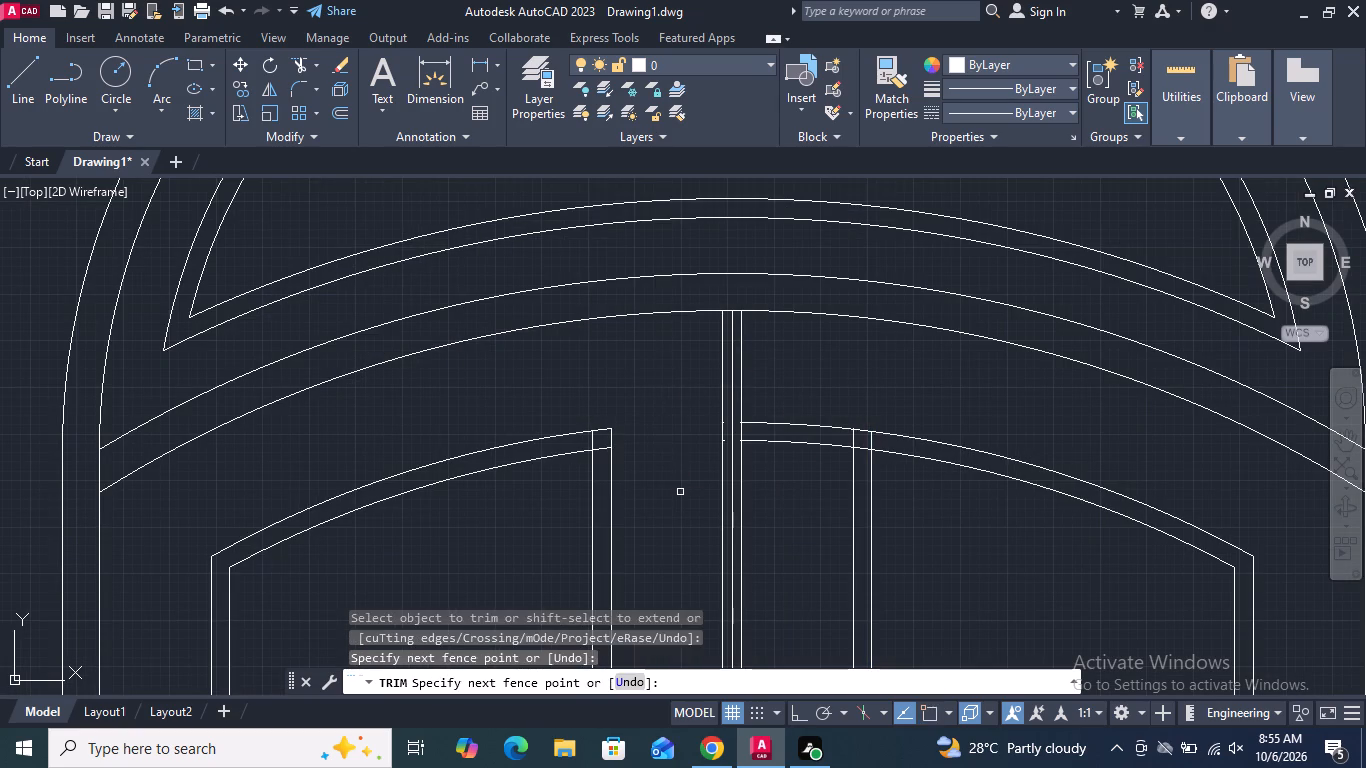
pyautogui.moveTo(809, 384); pyautogui.dragTo(823, 498)
pyautogui.scroll(-2, 820, 380)
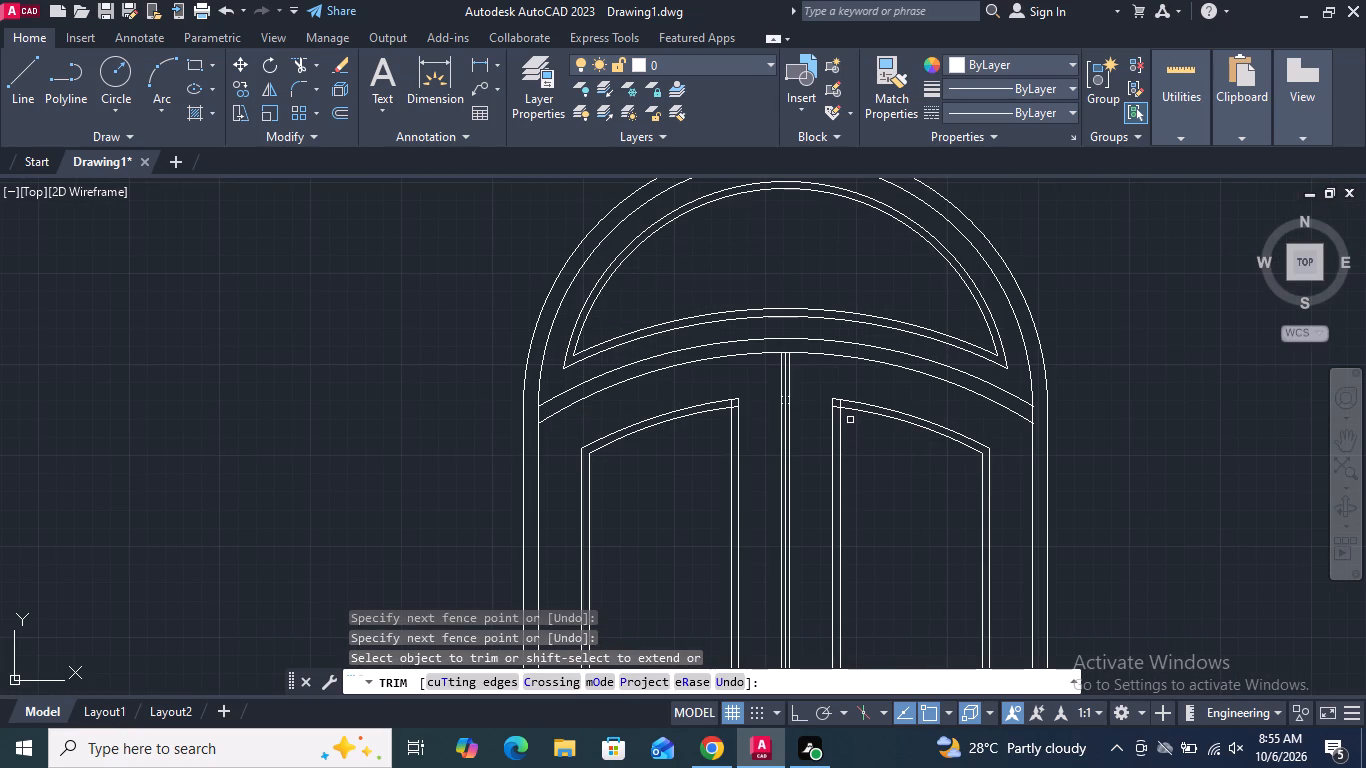
# Trim the overlapping line and arc ends at the upper corner nearest the centre division in both leaf panels.
pyautogui.scroll(7, 848, 414)
pyautogui.moveTo(812, 369); pyautogui.dragTo(737, 436)
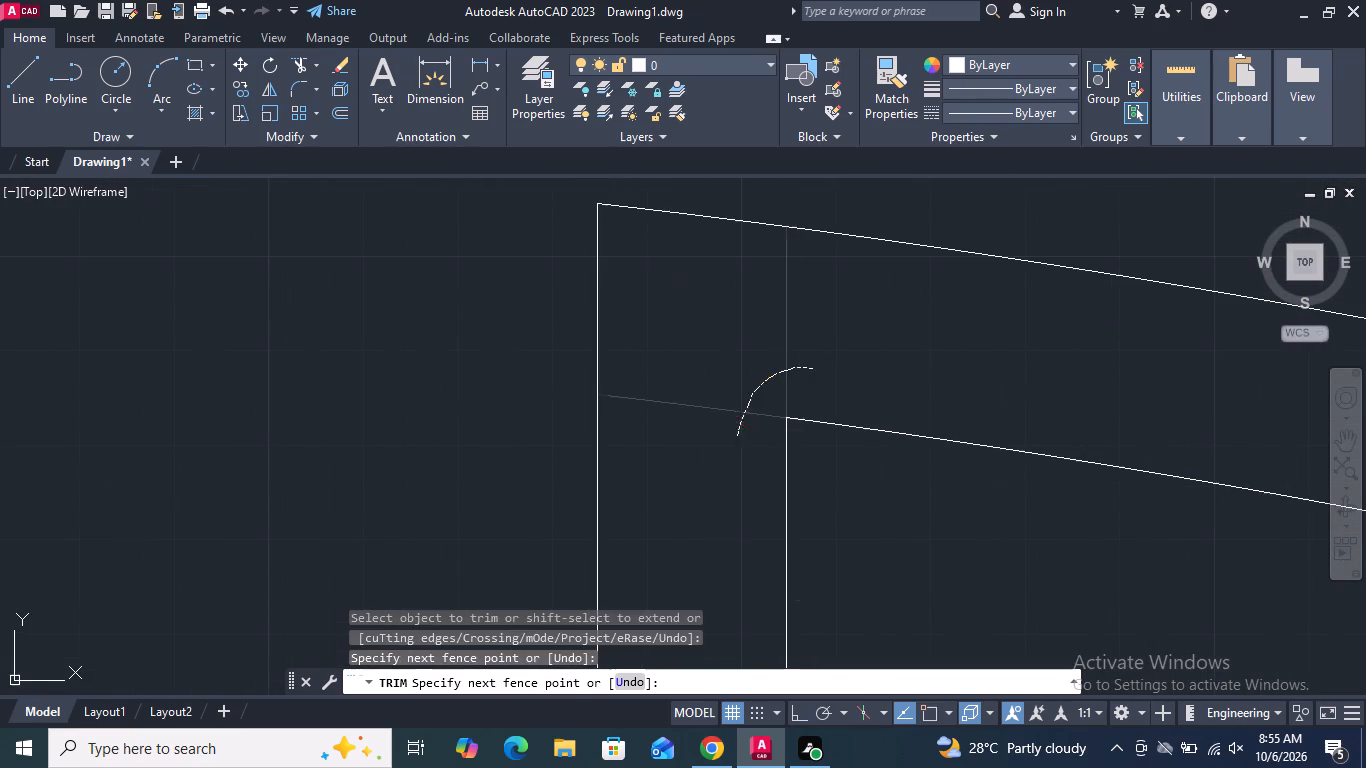
pyautogui.scroll(-6, 786, 342)
pyautogui.scroll(4, 602, 338)
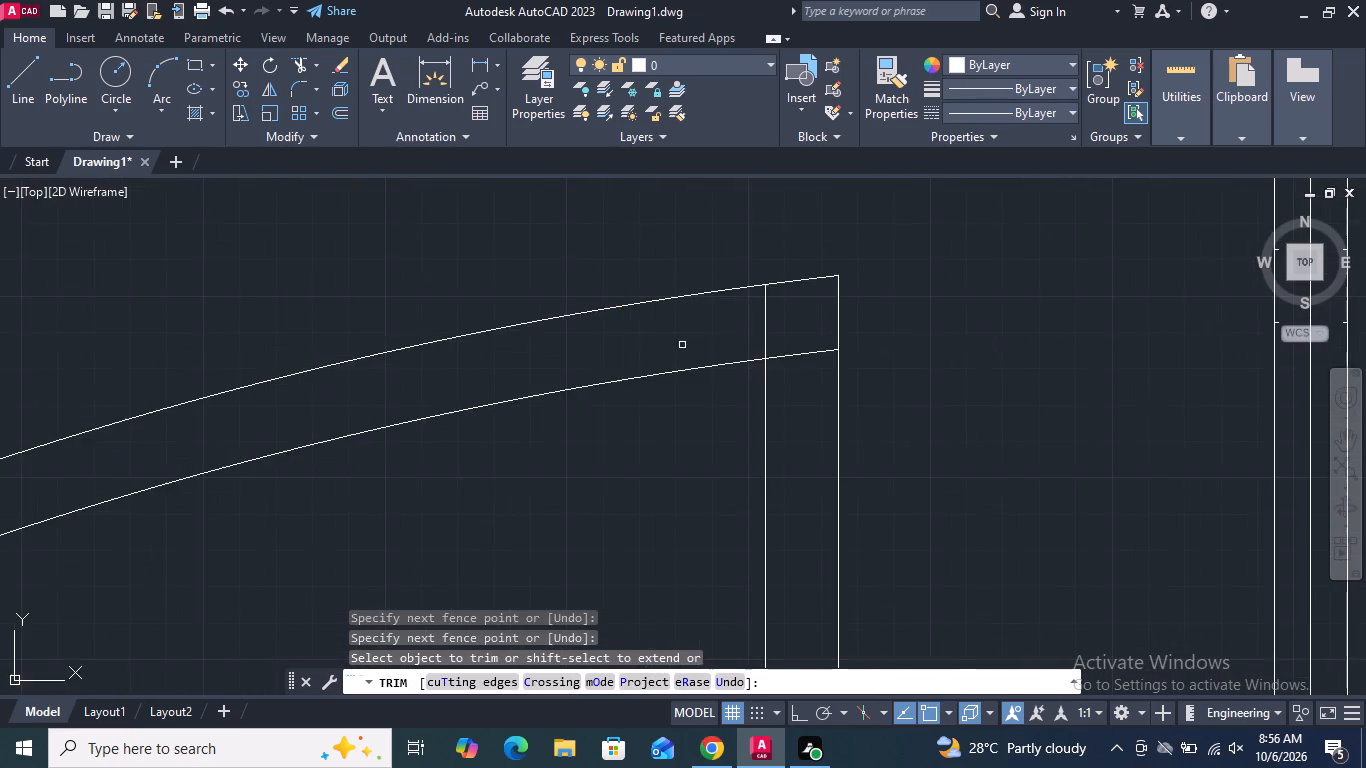
pyautogui.scroll(2, 701, 335)
pyautogui.moveTo(787, 331); pyautogui.dragTo(913, 412)
pyautogui.scroll(-1, 870, 350)
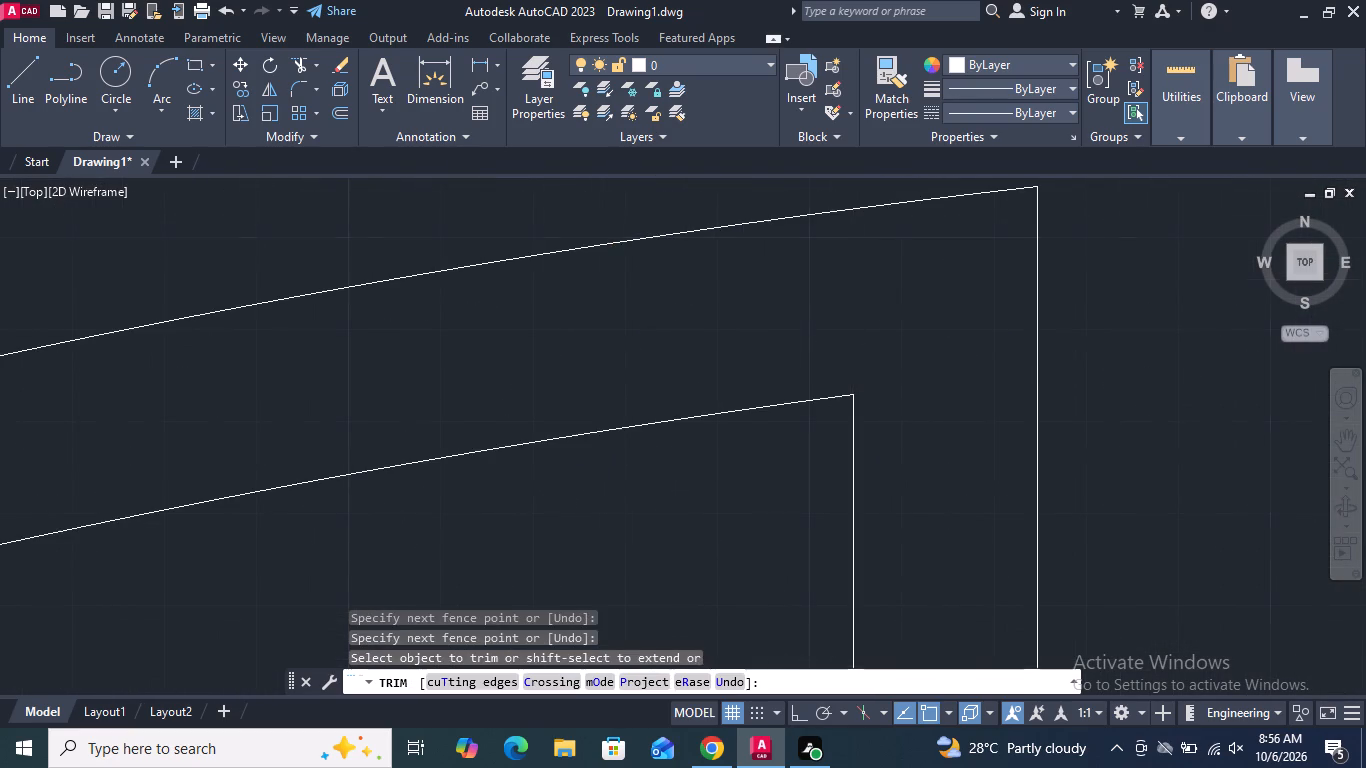
pyautogui.scroll(-6, 870, 350)
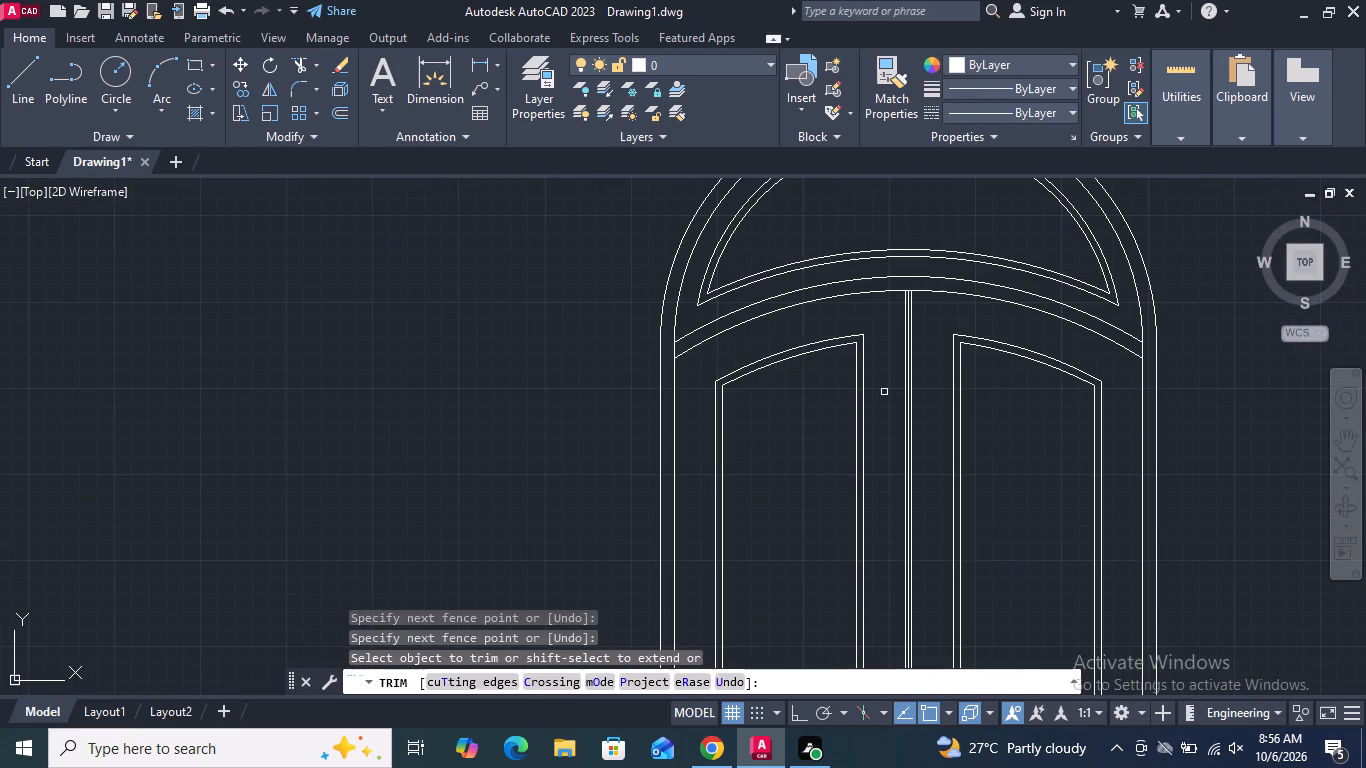
pyautogui.moveTo(884, 397); pyautogui.dragTo(862, 340, button='middle')
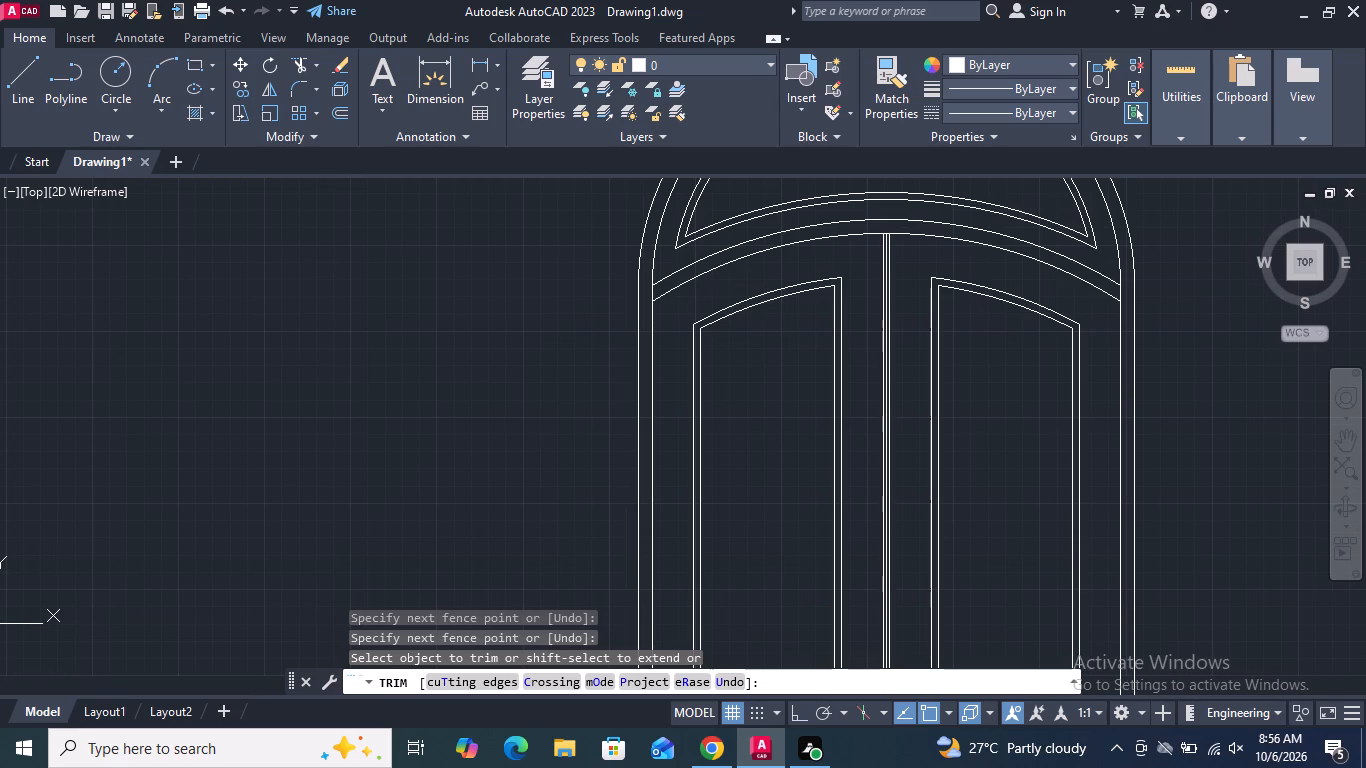
pyautogui.press('Return')
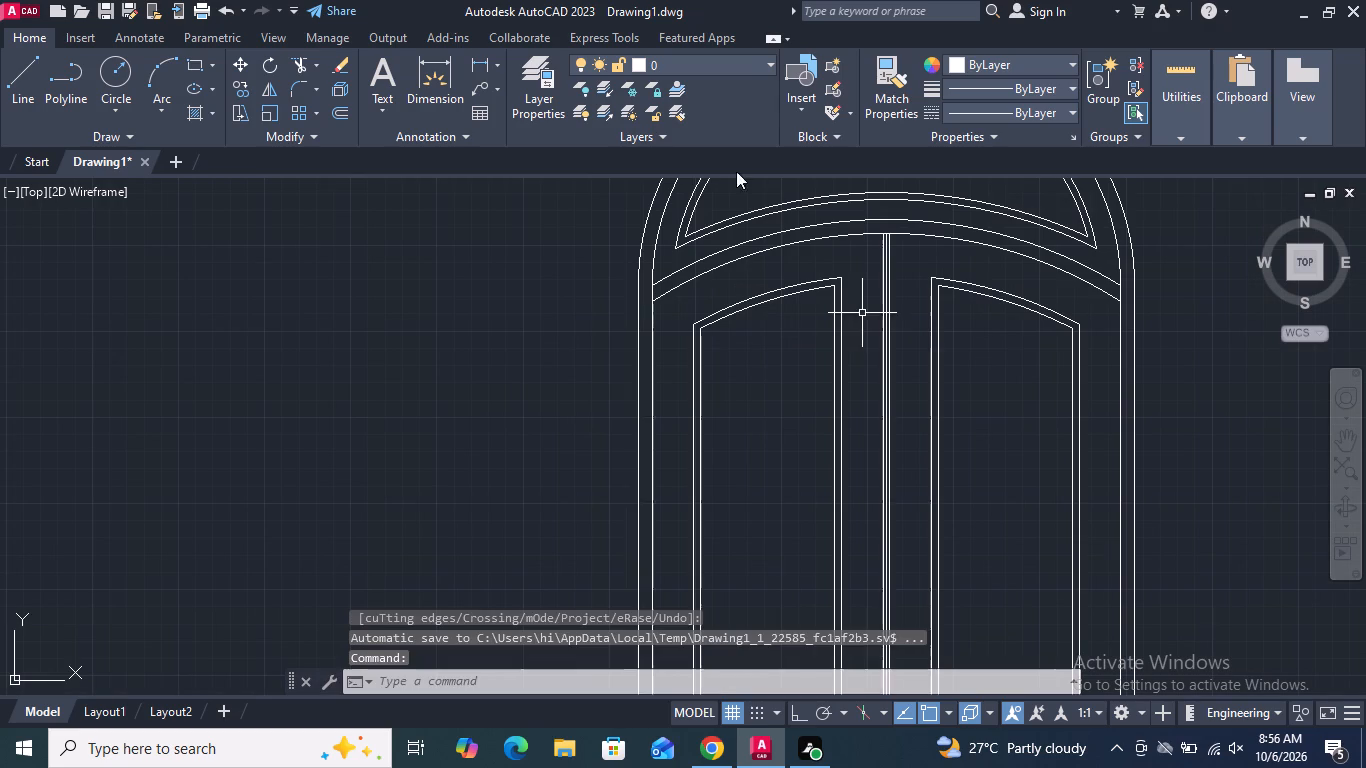
# Trim the left leaf panel's bottom: the vertical stubs below it, the horizontal lines towards the centre division, and the corner overlap.
pyautogui.scroll(-4, 779, 346)
pyautogui.moveTo(791, 389); pyautogui.dragTo(768, 344, button='middle')
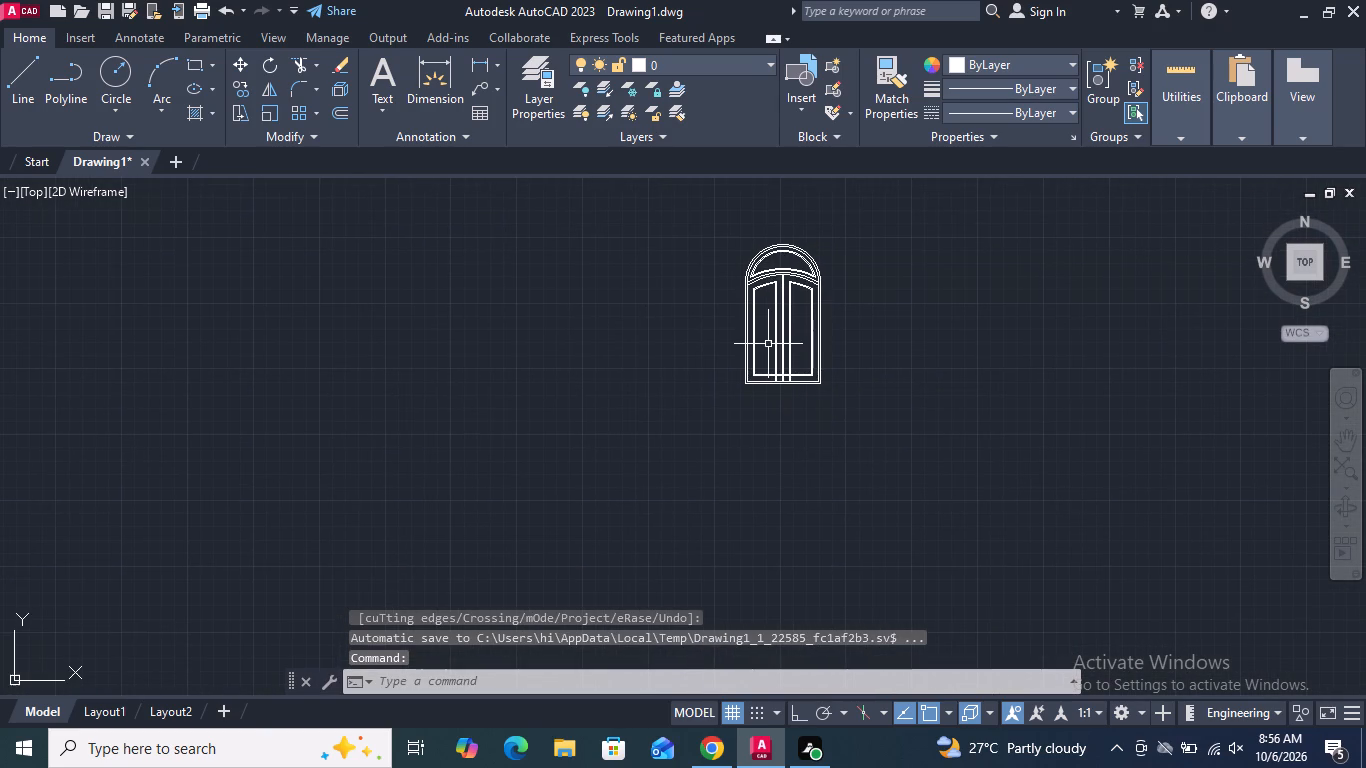
pyautogui.scroll(2, 771, 345)
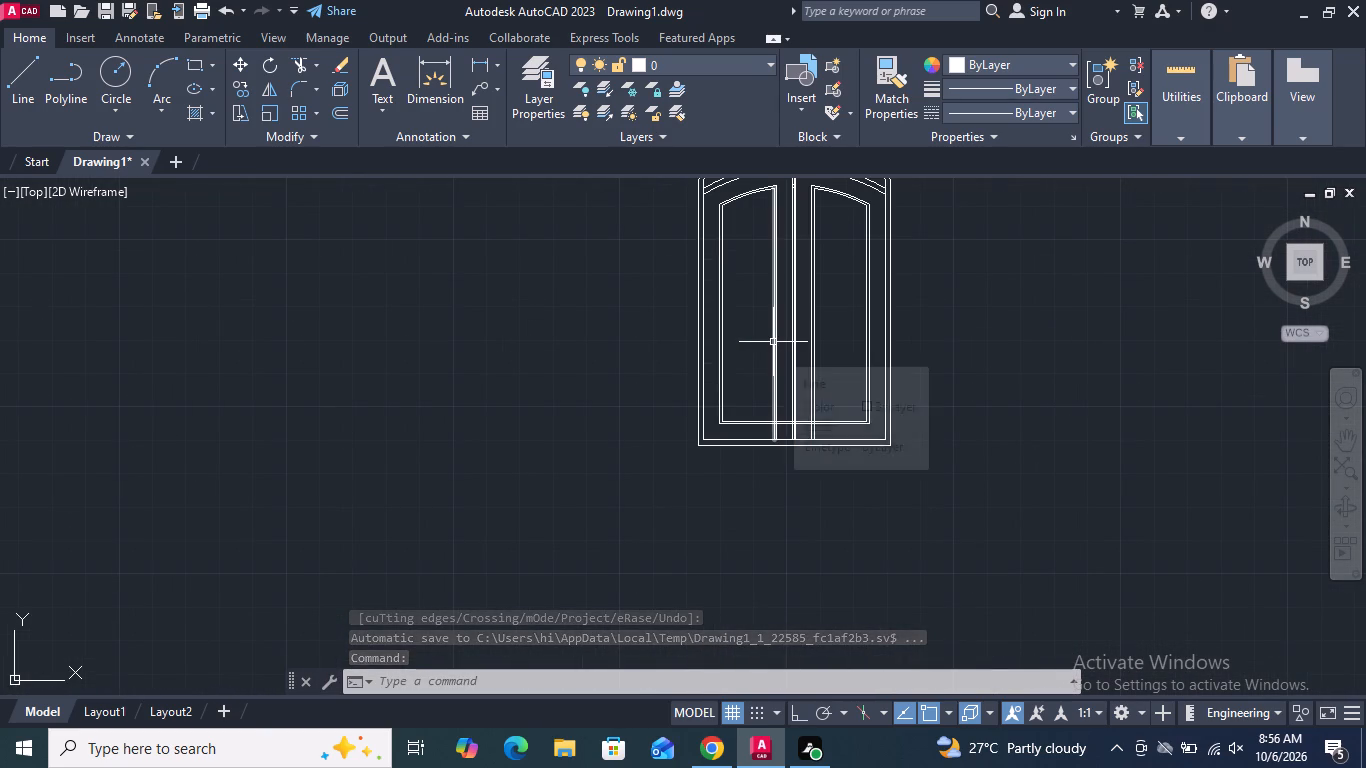
pyautogui.scroll(1, 773, 342)
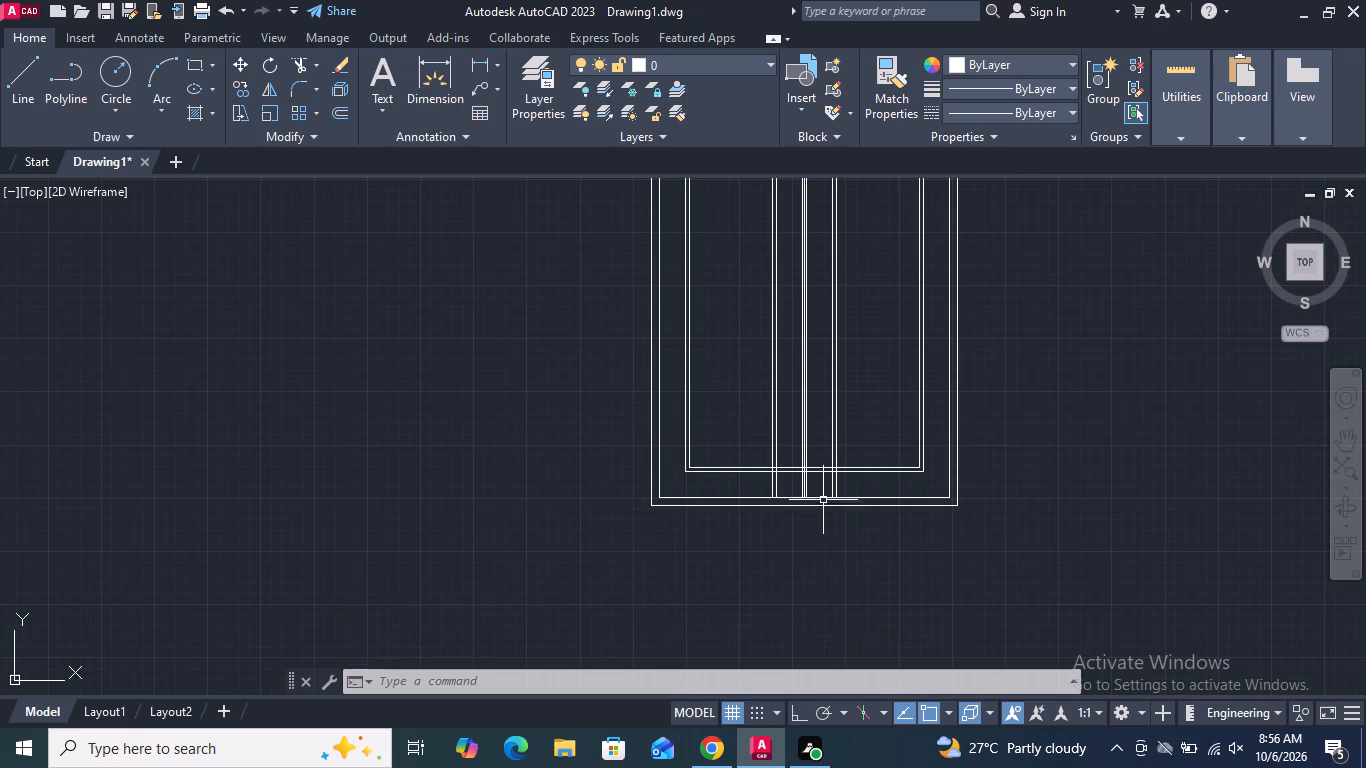
pyautogui.scroll(2, 818, 498)
pyautogui.click(298, 66)
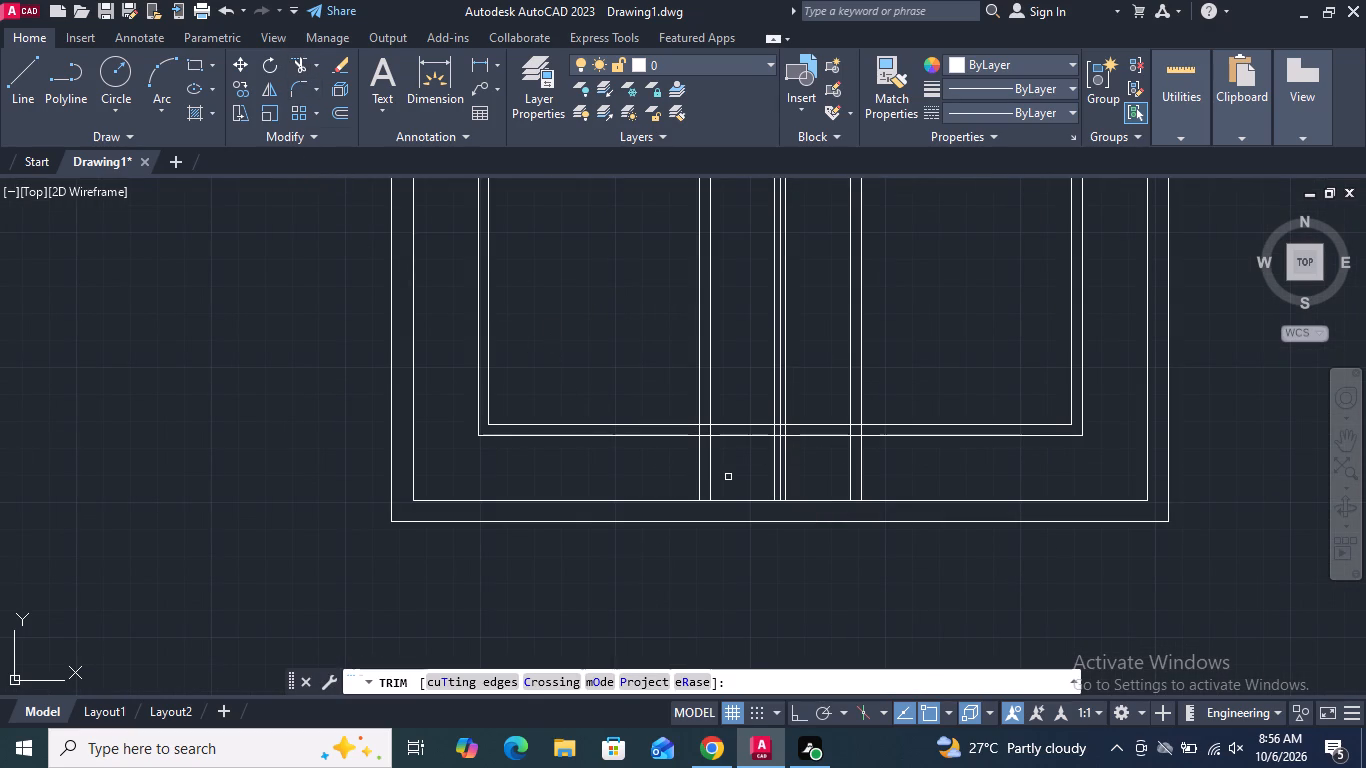
pyautogui.moveTo(728, 474); pyautogui.dragTo(669, 478)
pyautogui.moveTo(748, 402); pyautogui.dragTo(746, 445)
pyautogui.scroll(4, 685, 425)
pyautogui.moveTo(742, 411); pyautogui.dragTo(743, 435)
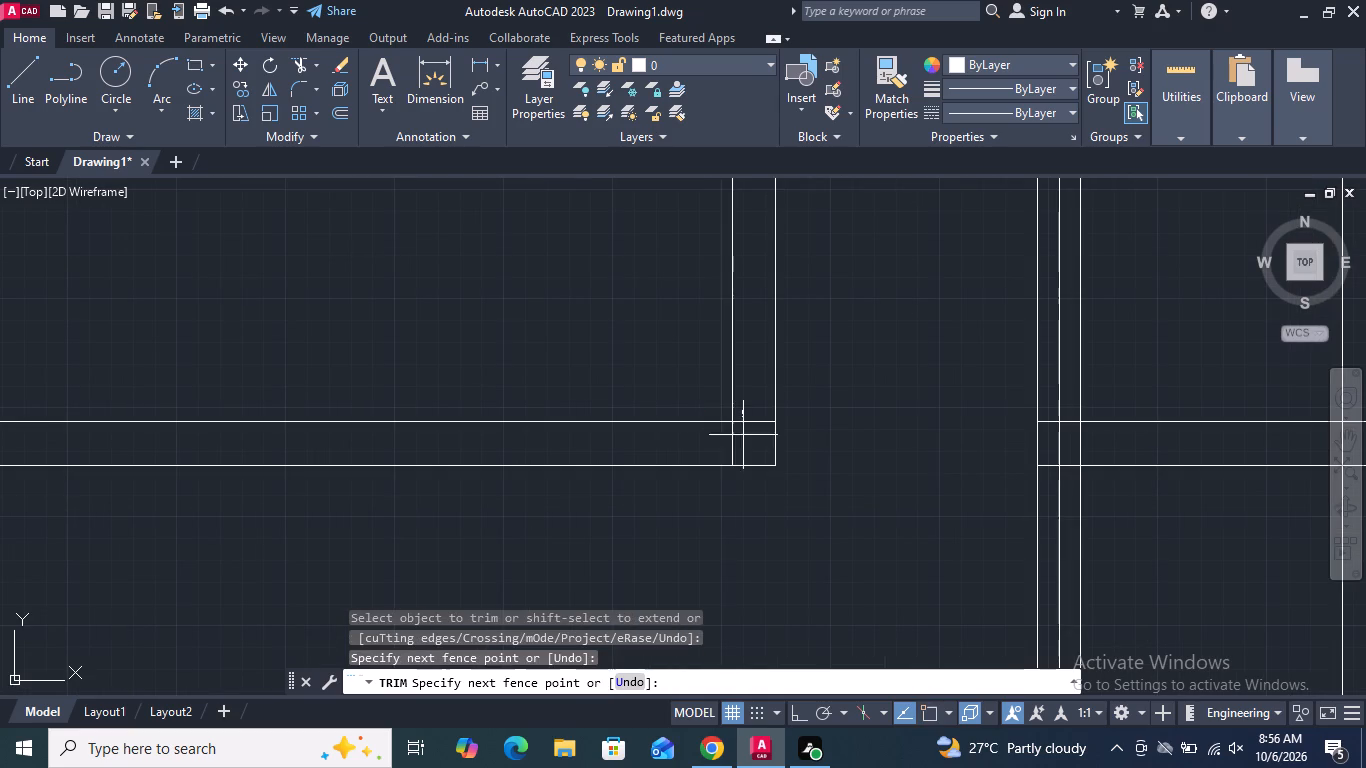
pyautogui.moveTo(743, 435); pyautogui.dragTo(725, 451)
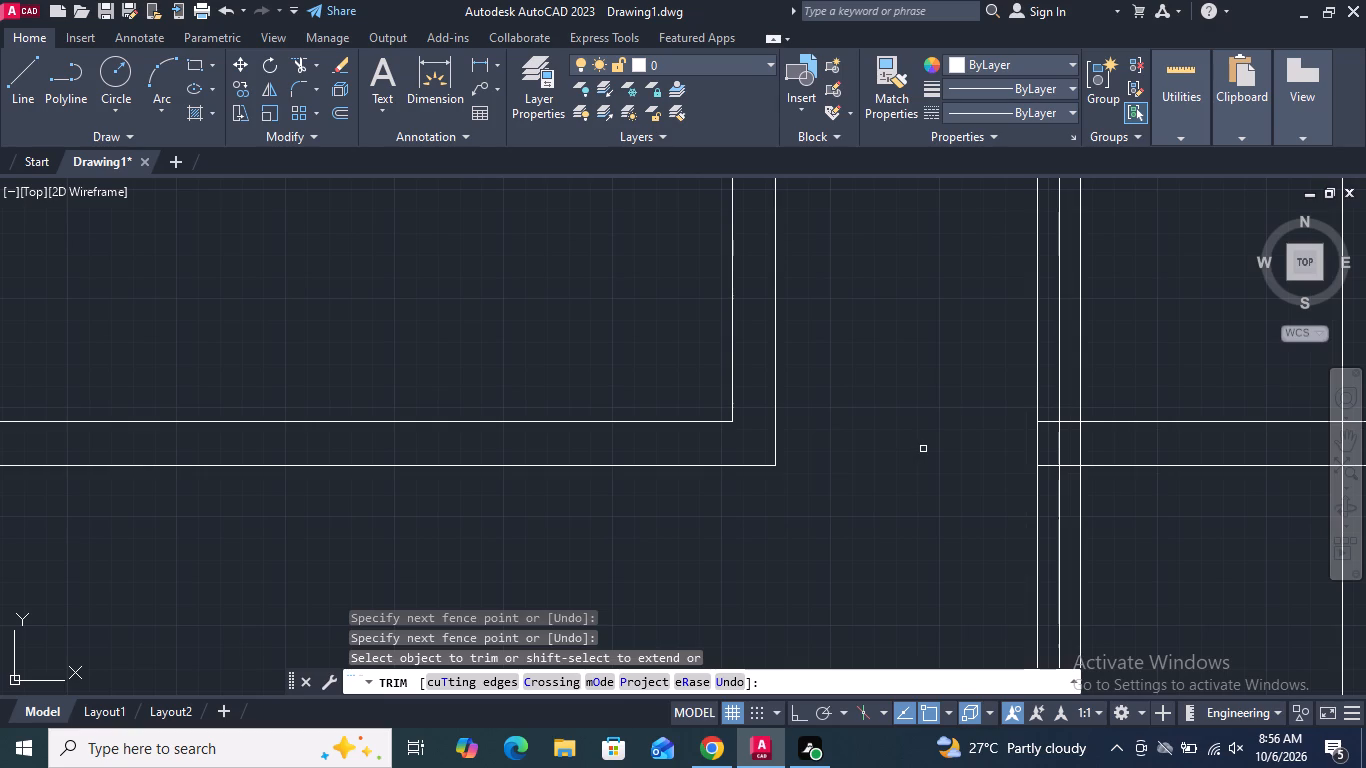
# Trim the panels' two bottom horizontal lines inside the centre division and across the gap to the right leaf panel.
pyautogui.scroll(2, 1047, 446)
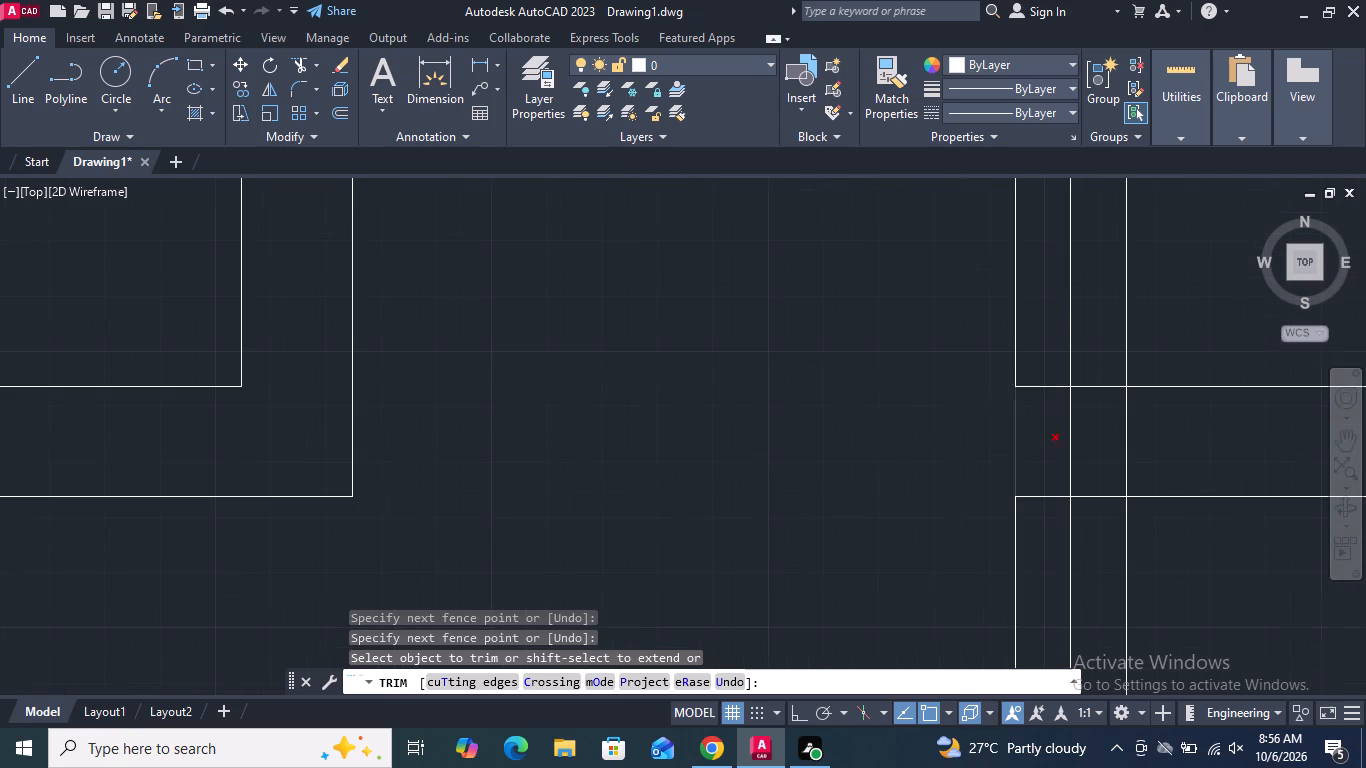
pyautogui.moveTo(1036, 356); pyautogui.dragTo(1057, 511)
pyautogui.moveTo(1092, 375); pyautogui.dragTo(1107, 520)
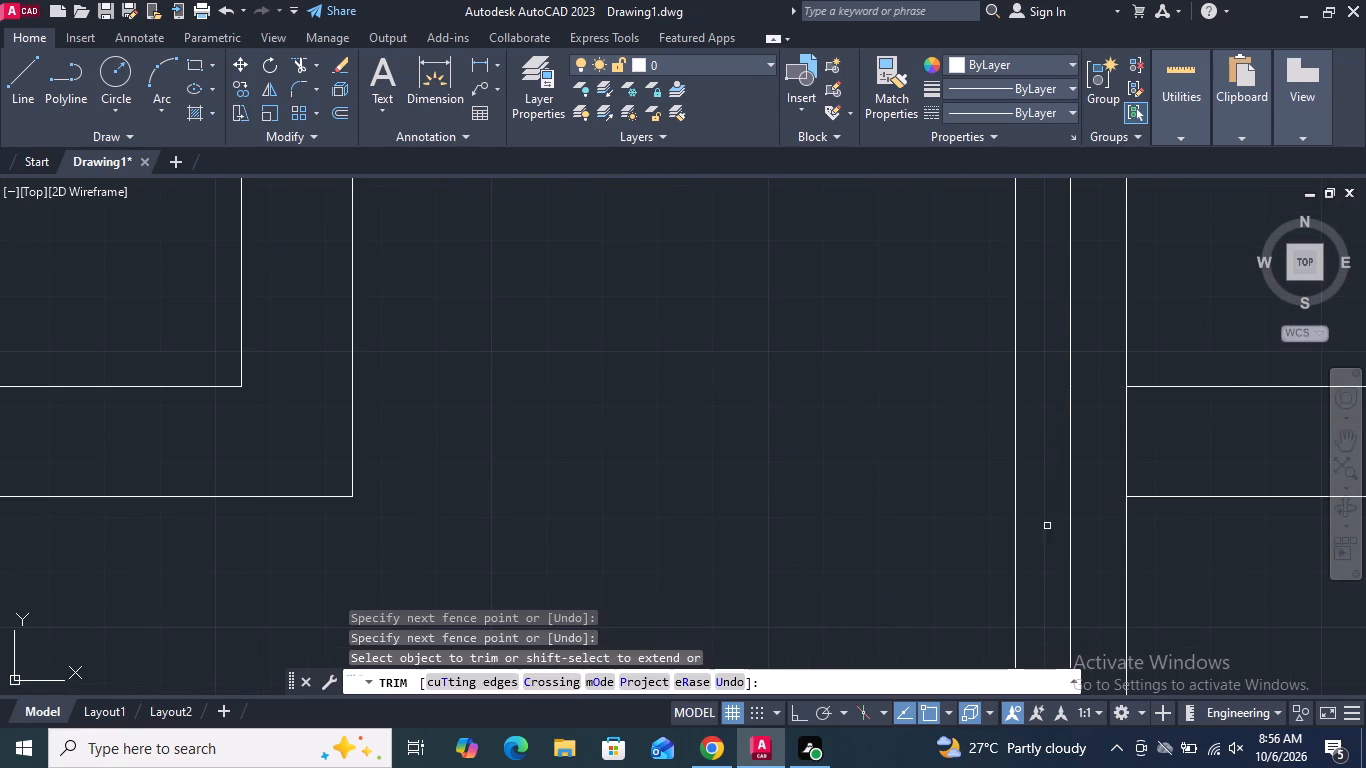
pyautogui.scroll(-3, 854, 519)
pyautogui.moveTo(960, 451); pyautogui.dragTo(990, 565)
pyautogui.scroll(-2, 990, 565)
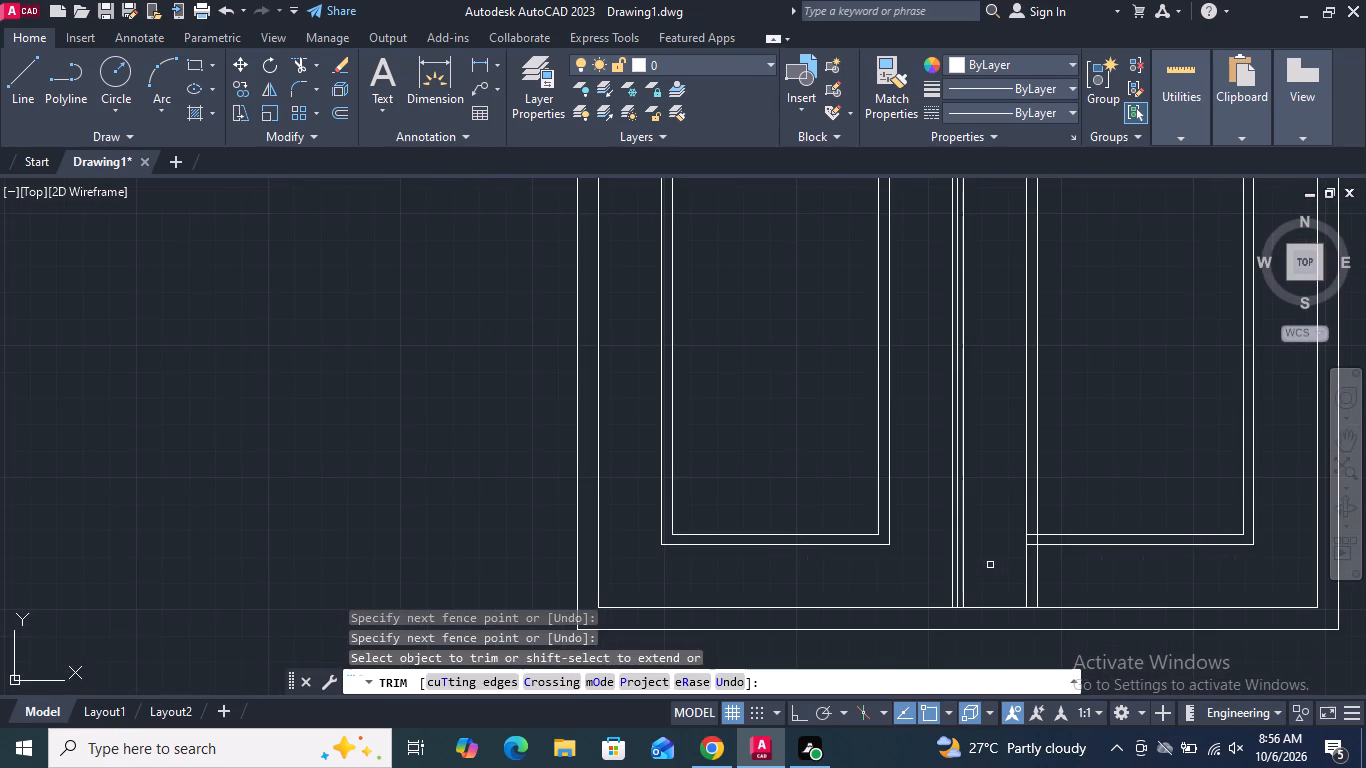
# Trim the overlapping ends at the right leaf panel's lower corner nearest the centre and the vertical stubs below it.
pyautogui.scroll(3, 1070, 544)
pyautogui.scroll(3, 955, 543)
pyautogui.moveTo(860, 402); pyautogui.dragTo(972, 565)
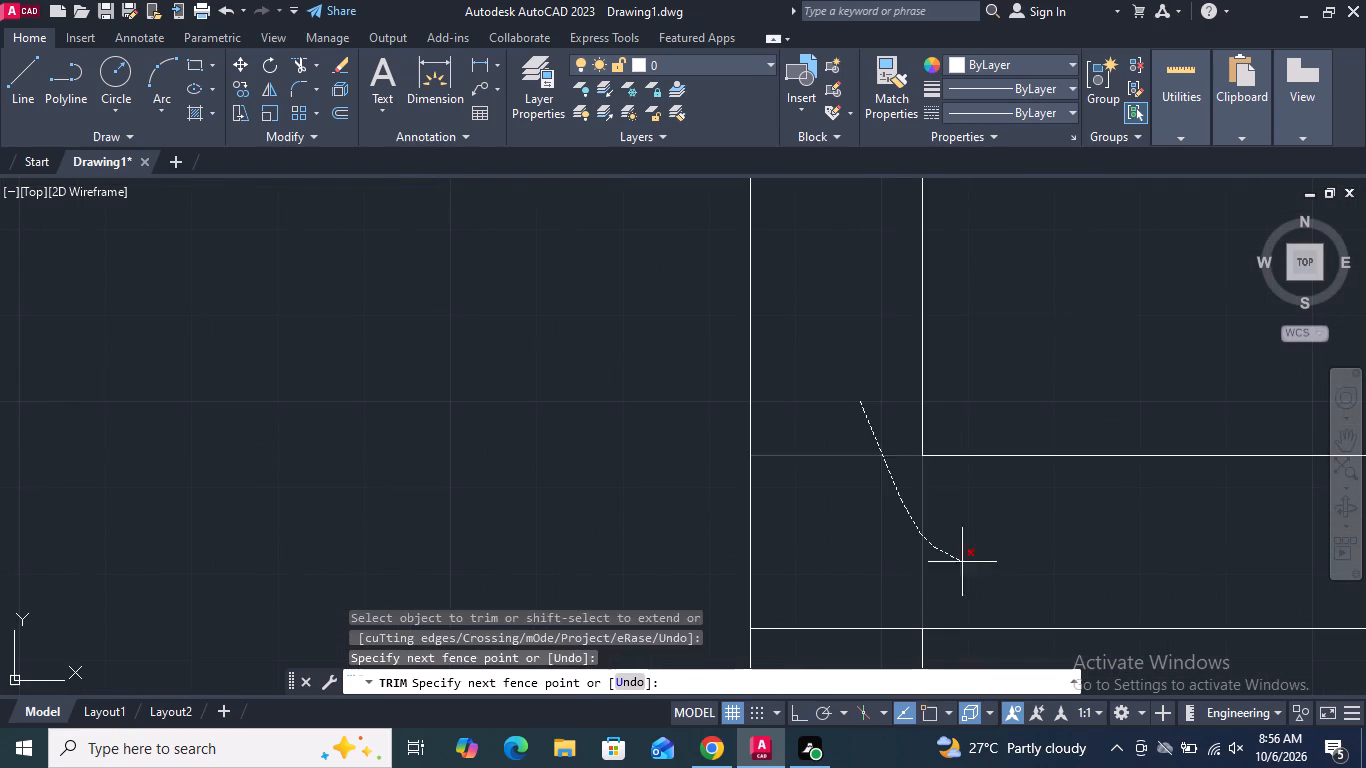
pyautogui.moveTo(972, 565); pyautogui.dragTo(1006, 565)
pyautogui.scroll(-5, 830, 438)
pyautogui.moveTo(776, 511); pyautogui.dragTo(868, 510)
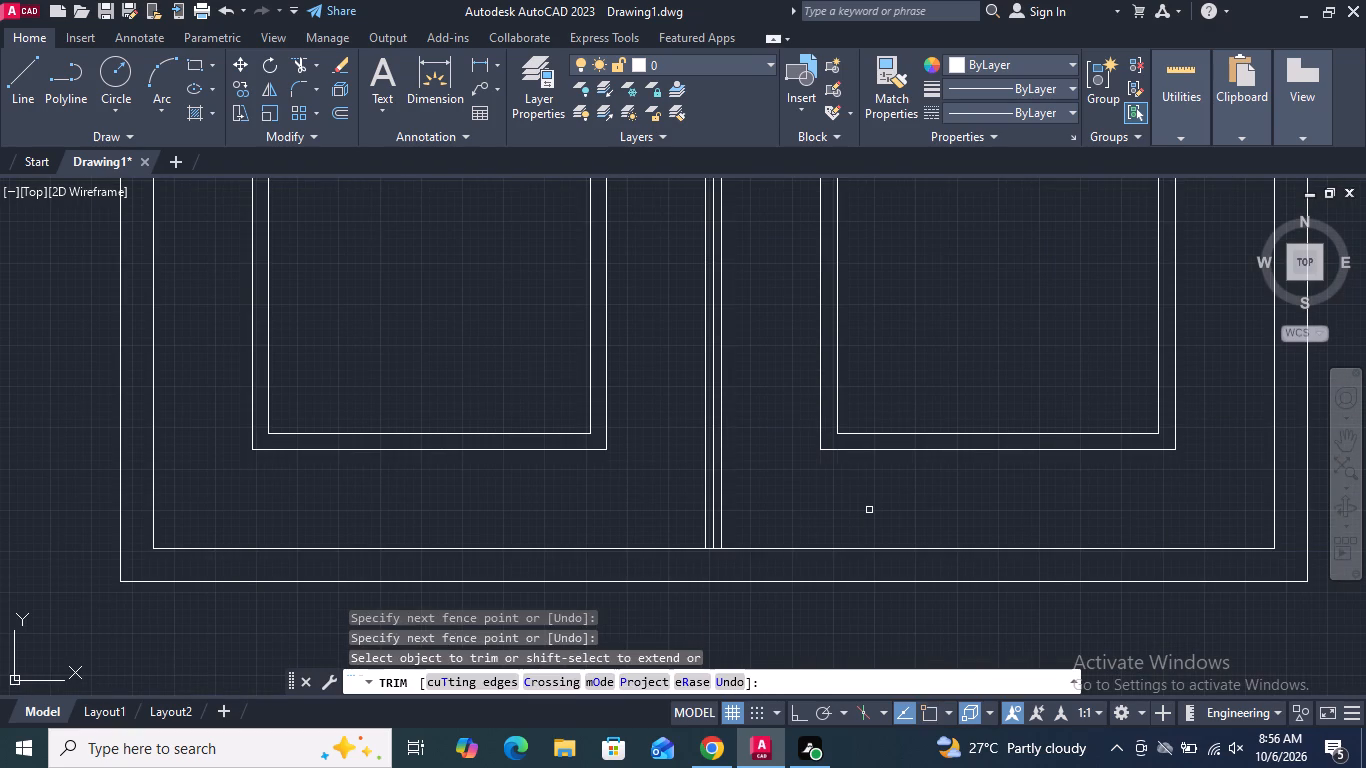
pyautogui.scroll(-2, 869, 510)
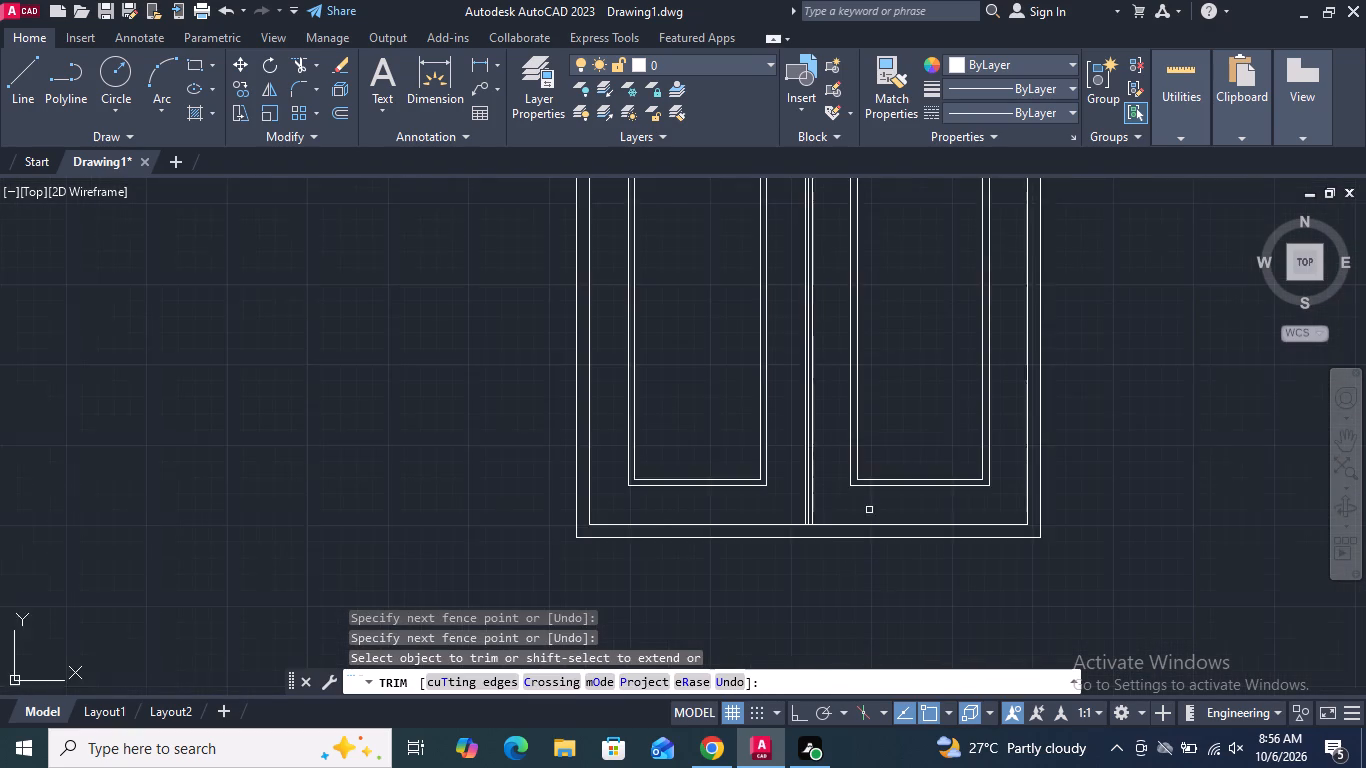
pyautogui.scroll(-1, 869, 510)
pyautogui.press('Return')
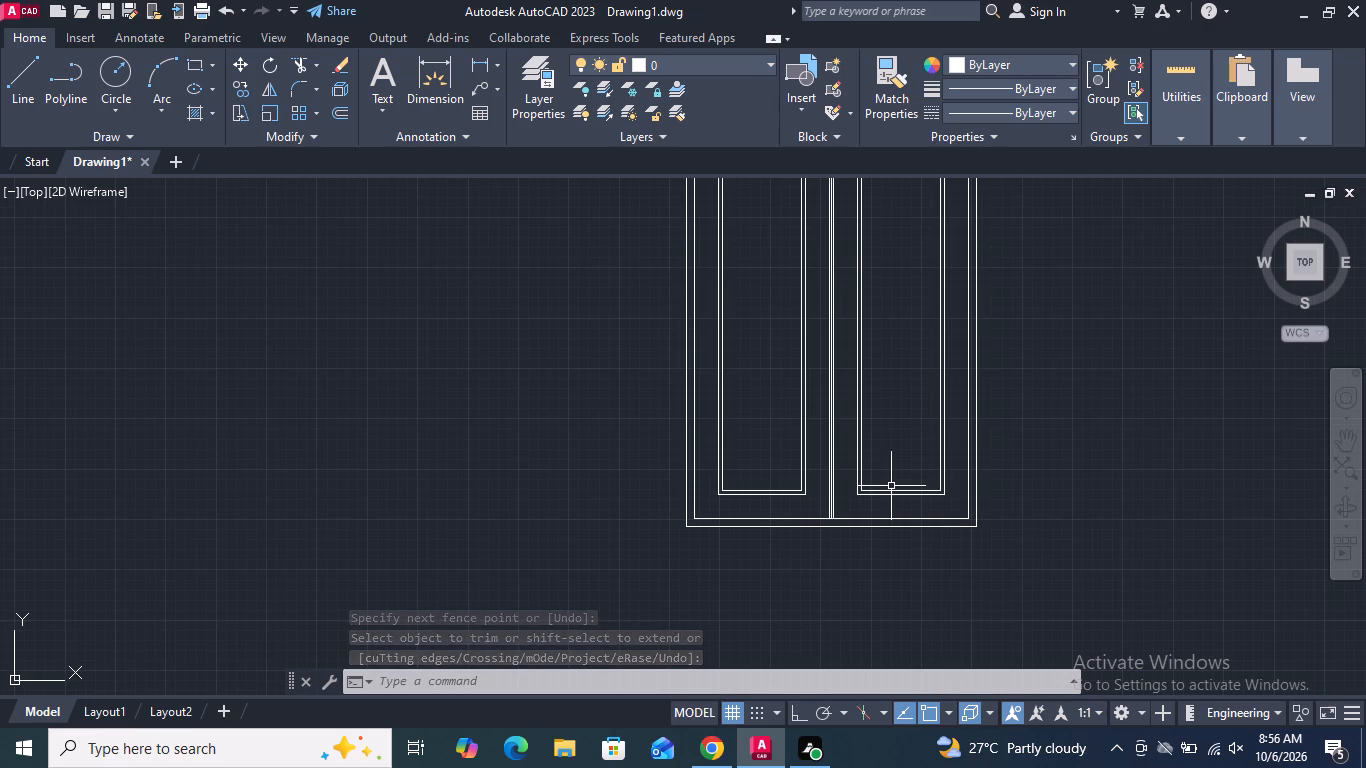
# Stretch the bottom ends of both double-bordered leaf panels straight up by a little over 1' with Ortho on.
pyautogui.scroll(-2, 774, 514)
pyautogui.scroll(2, 794, 493)
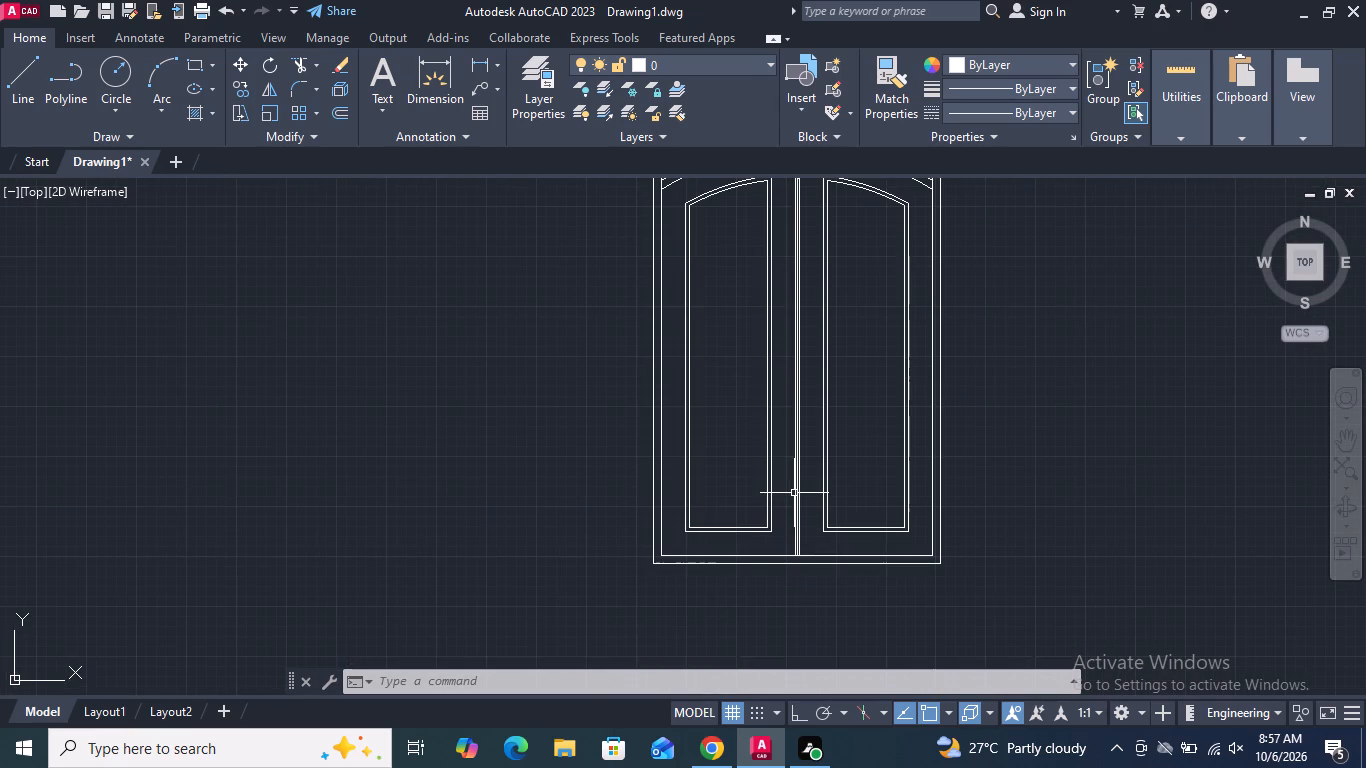
pyautogui.scroll(2, 779, 526)
pyautogui.moveTo(783, 568); pyautogui.dragTo(773, 568)
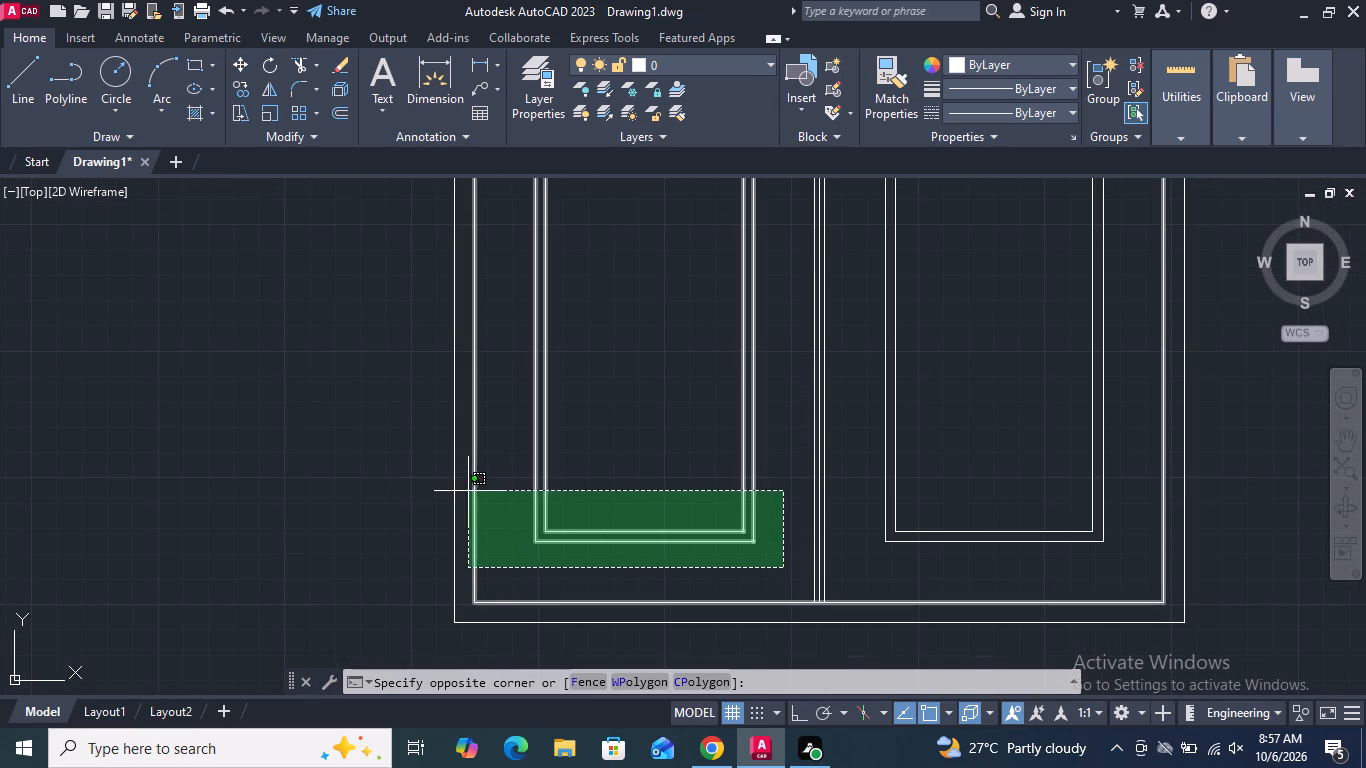
pyautogui.click(504, 389)
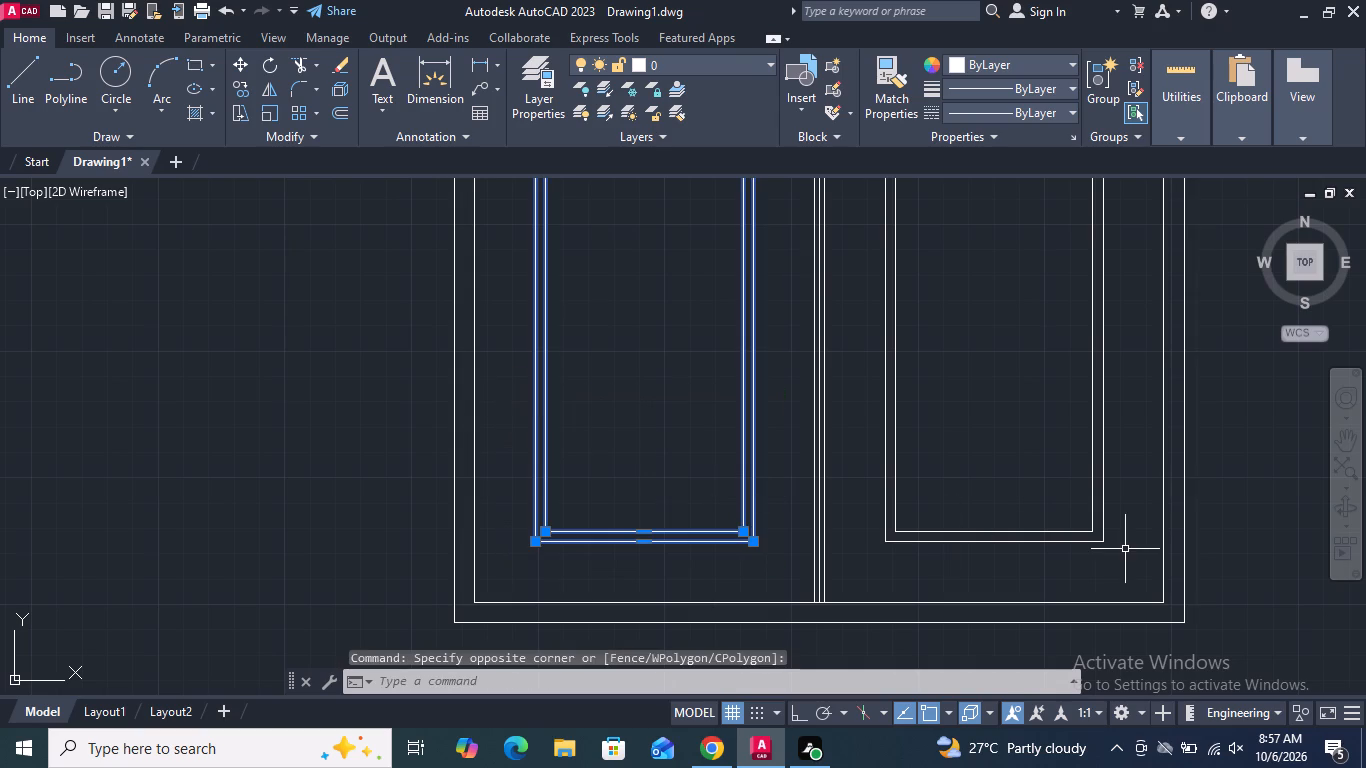
pyautogui.click(1129, 563)
pyautogui.click(851, 352)
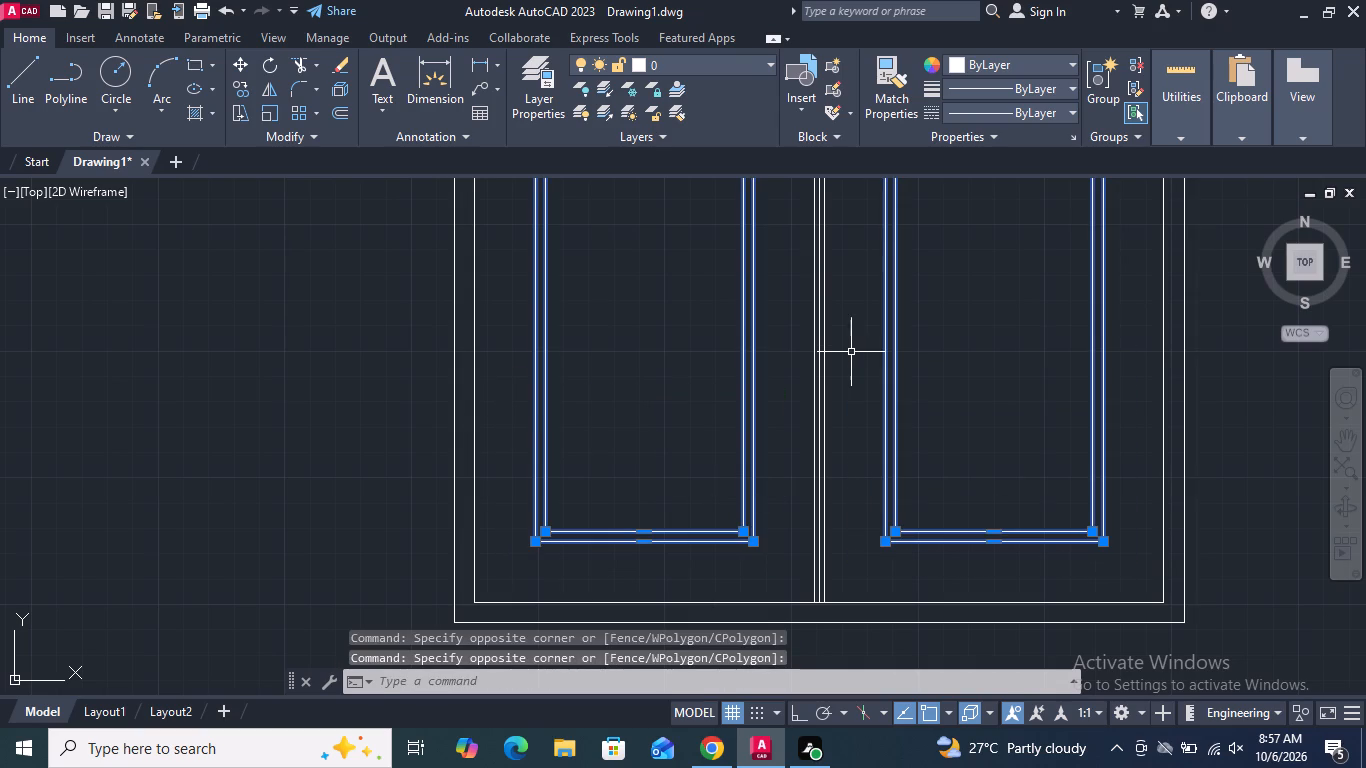
pyautogui.click(235, 117)
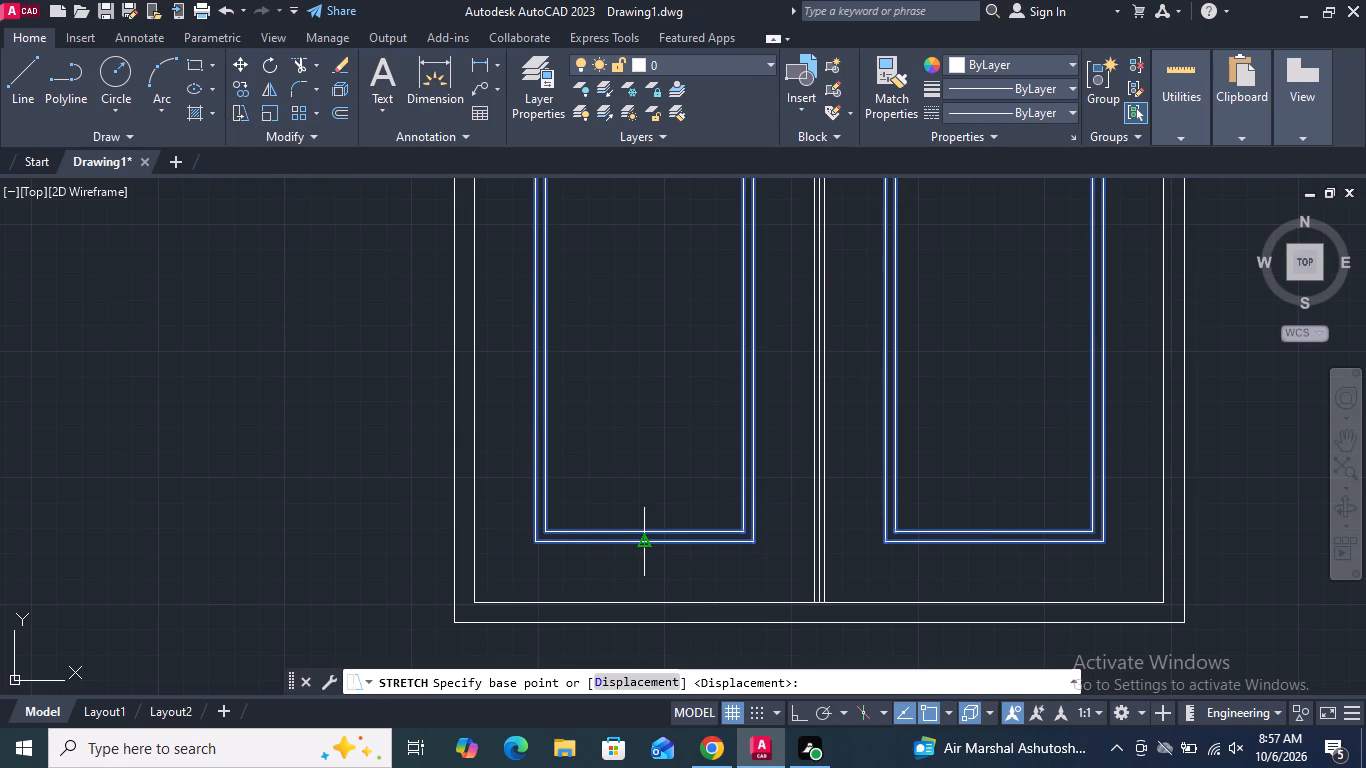
pyautogui.click(648, 544)
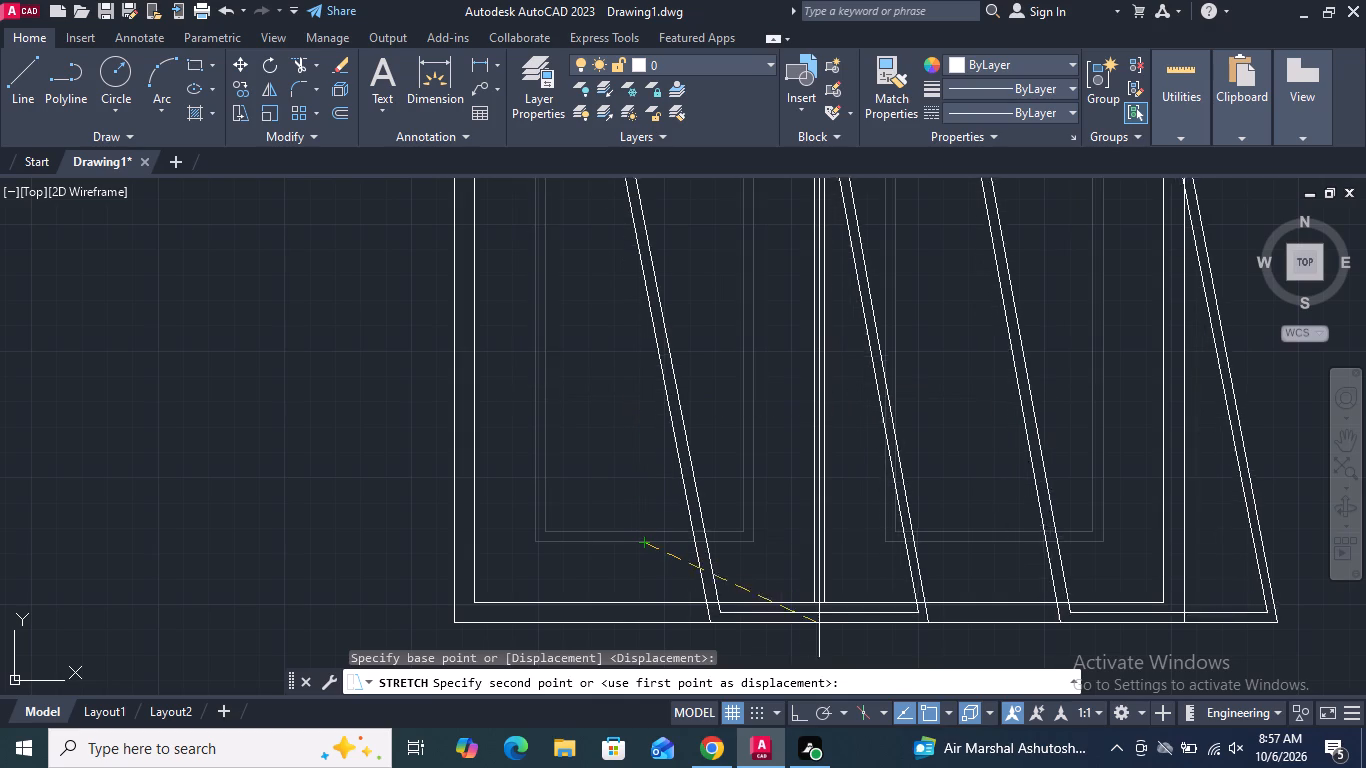
pyautogui.click(798, 710)
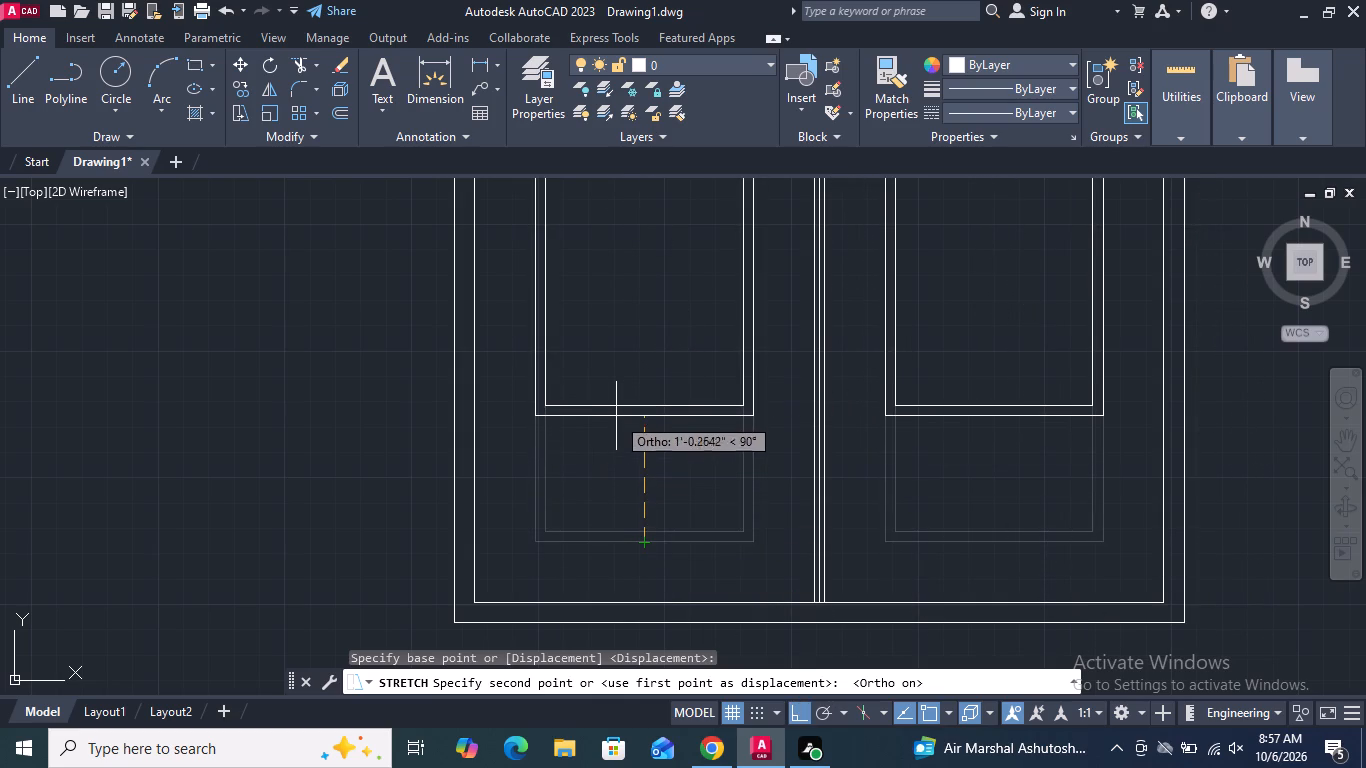
pyautogui.click(629, 388)
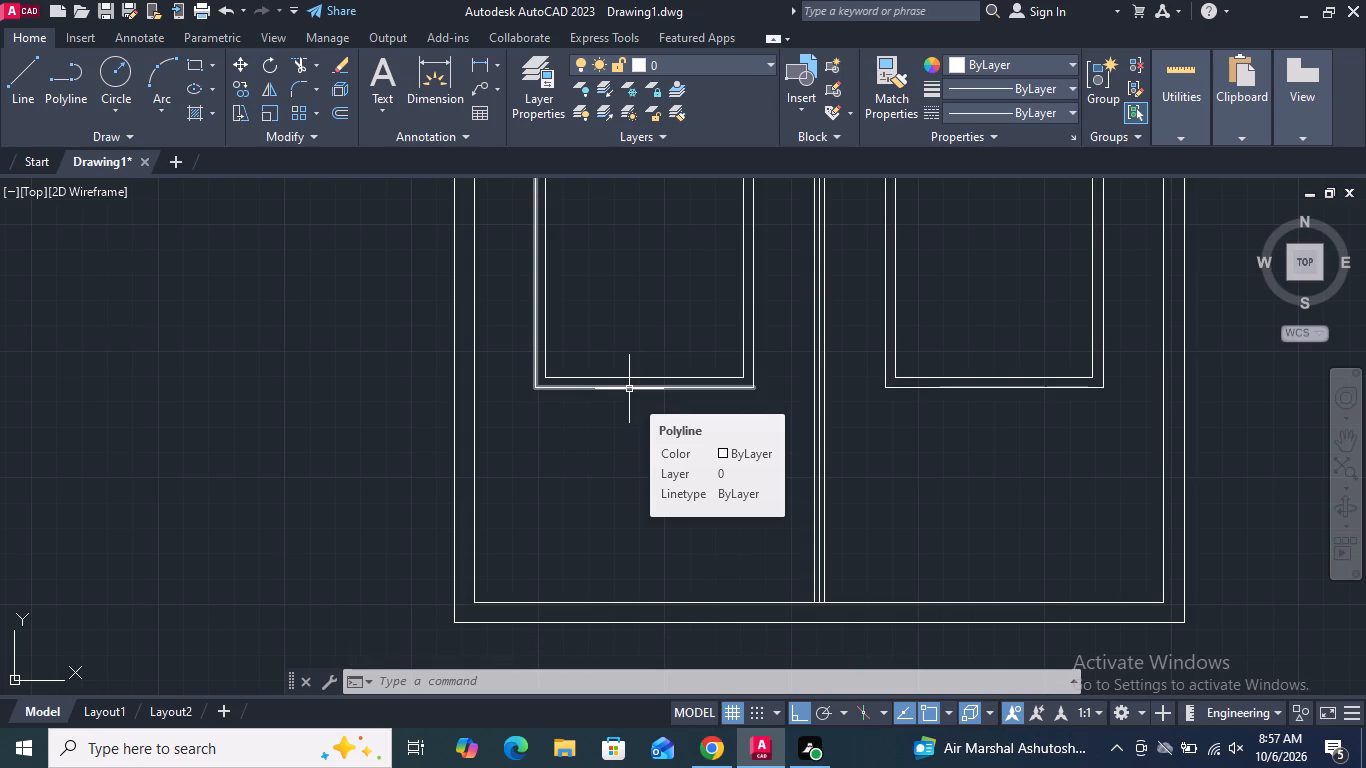
# Stretch the bottom ends of both double-bordered leaf panels straight up by about 5".
pyautogui.scroll(-3, 600, 500)
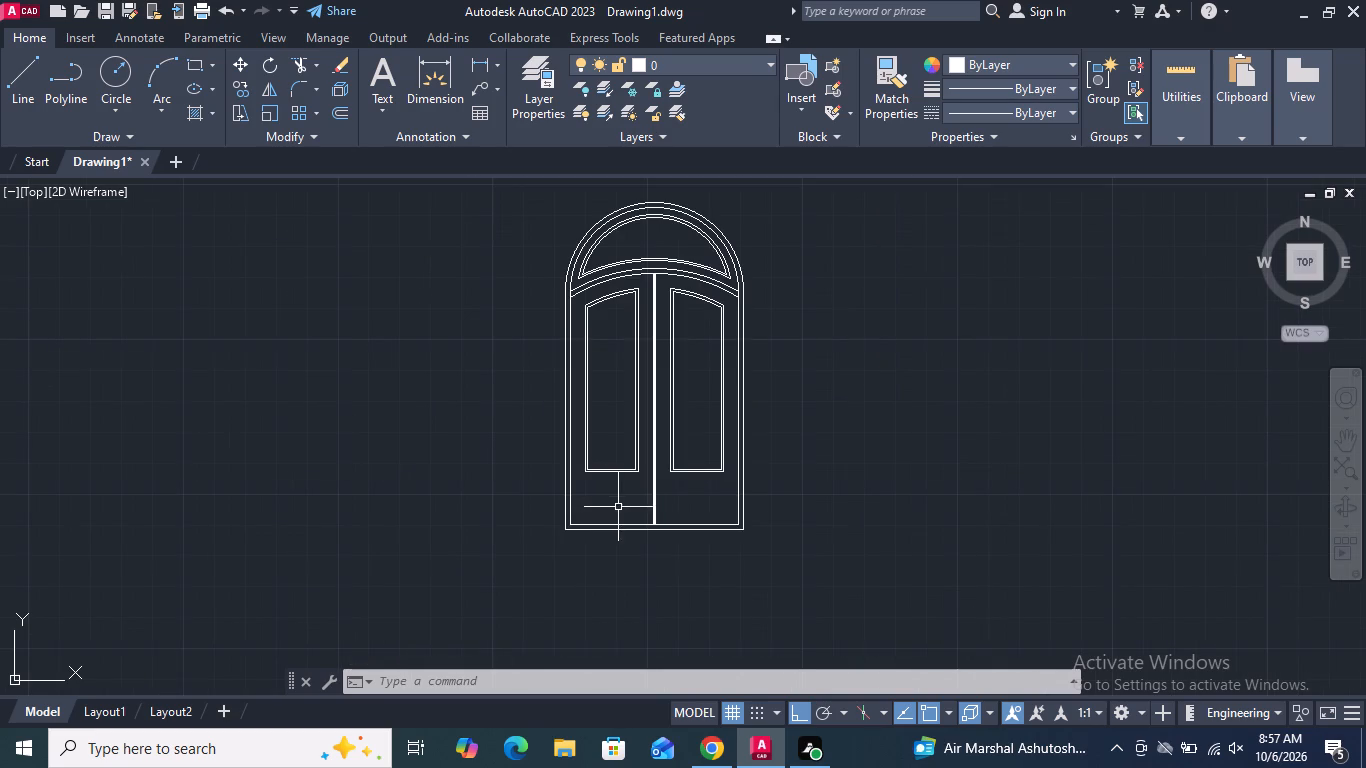
pyautogui.moveTo(618, 506); pyautogui.dragTo(601, 482, button='middle')
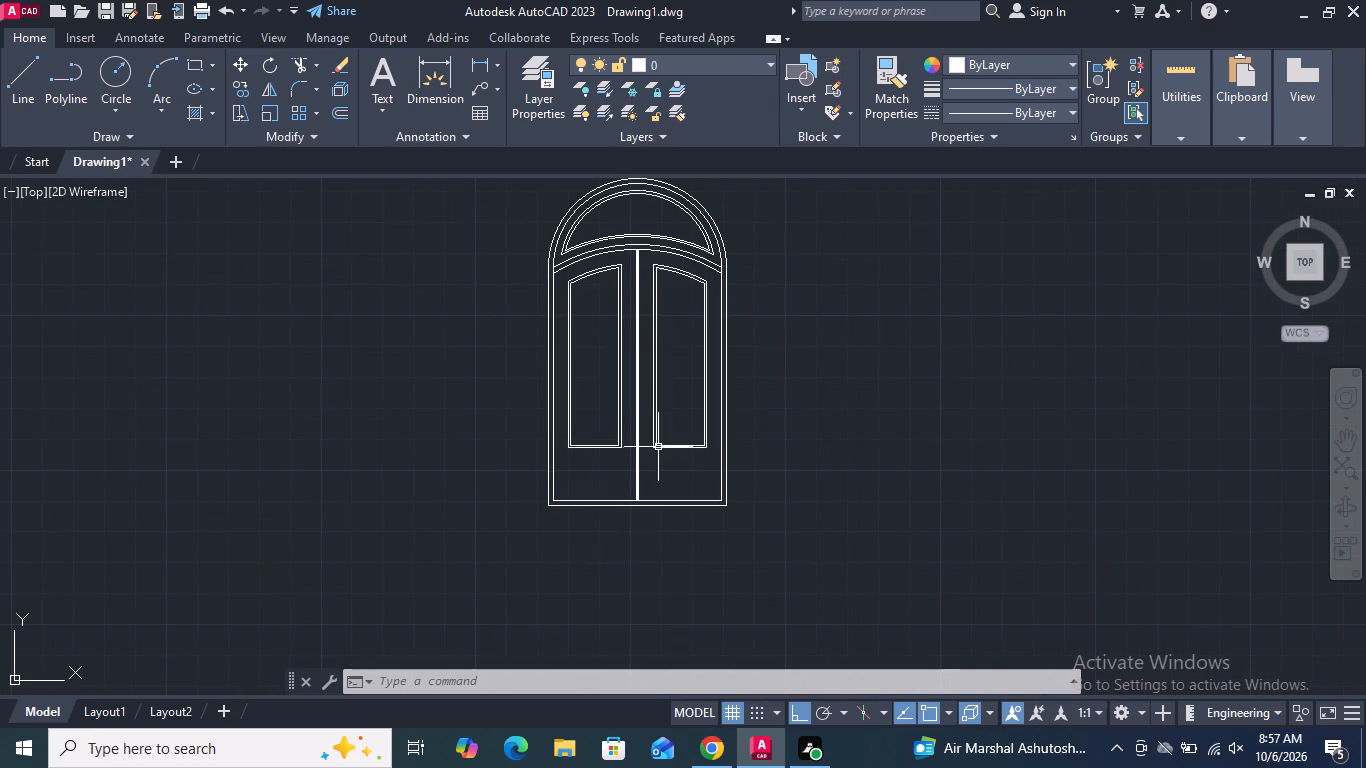
pyautogui.scroll(1, 655, 448)
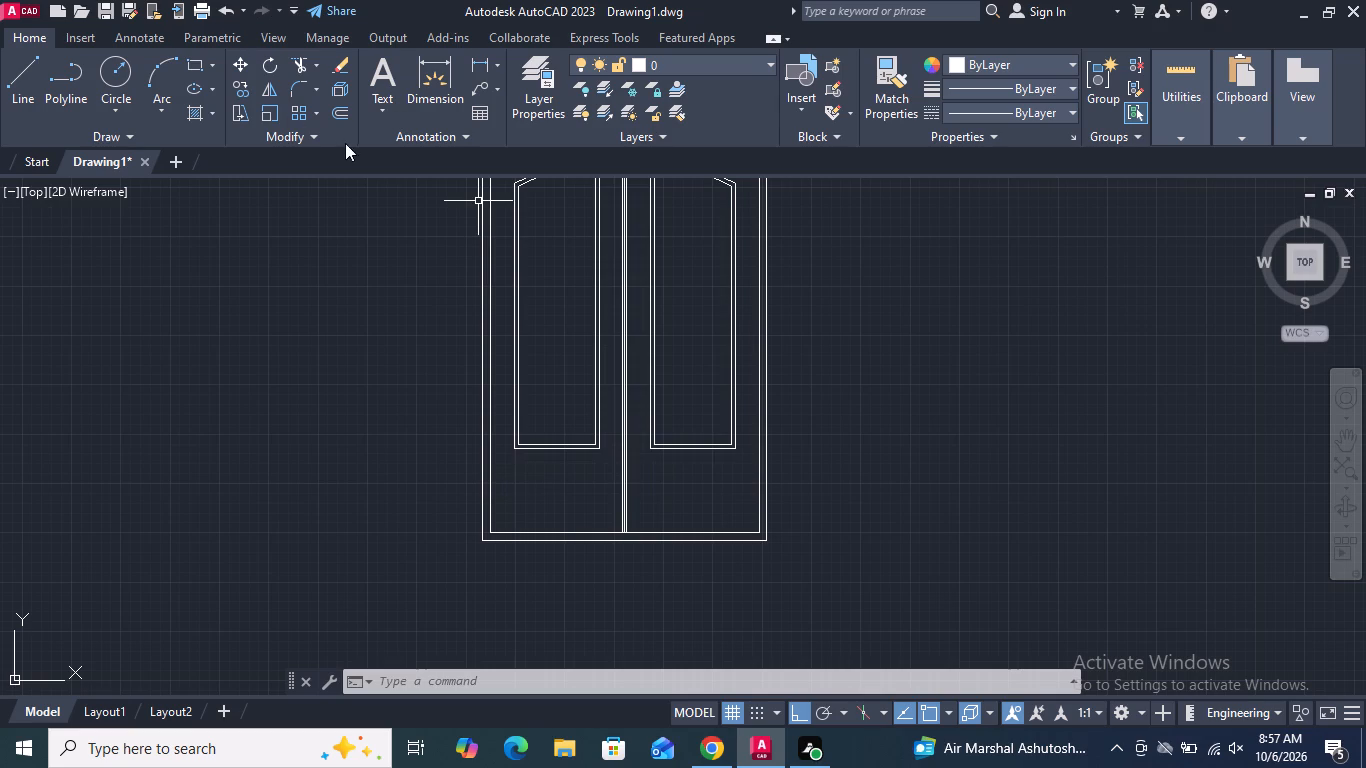
pyautogui.click(236, 112)
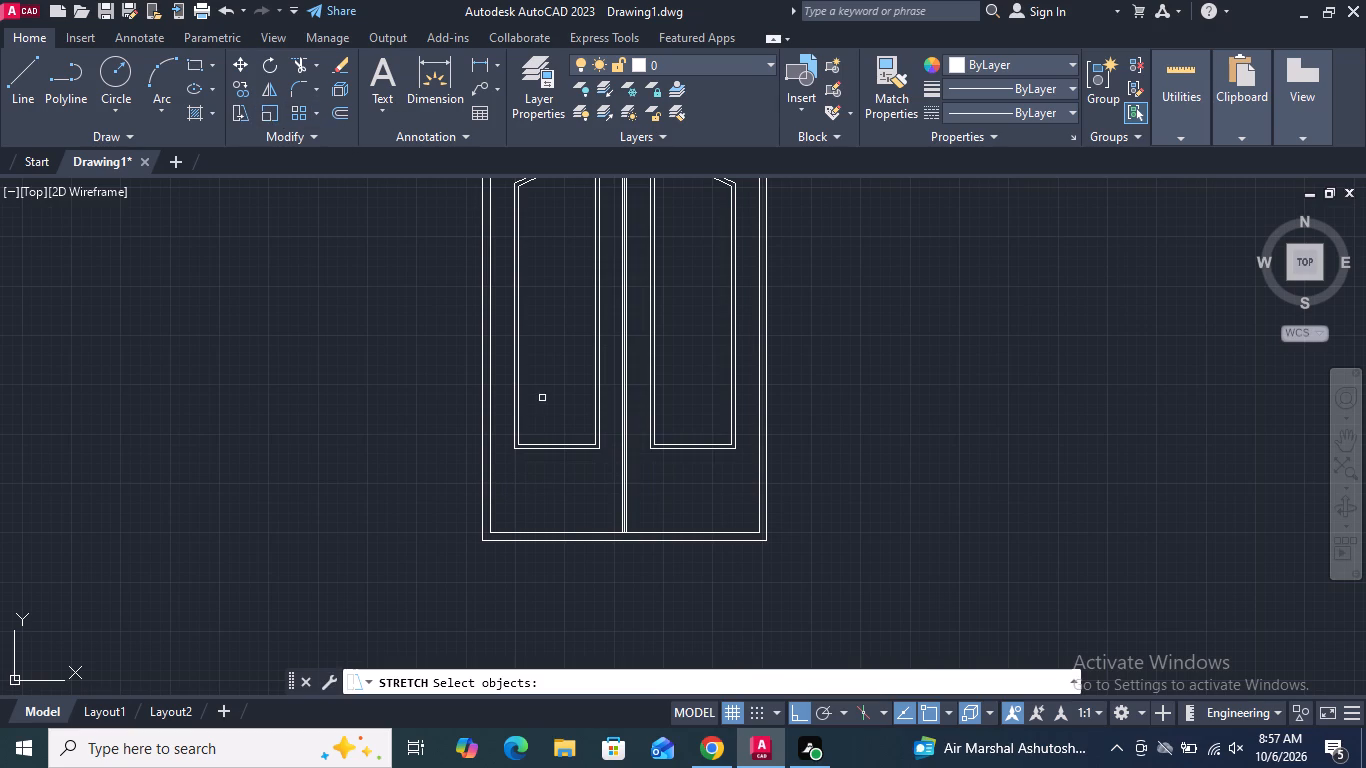
pyautogui.scroll(1, 594, 443)
pyautogui.click(607, 470)
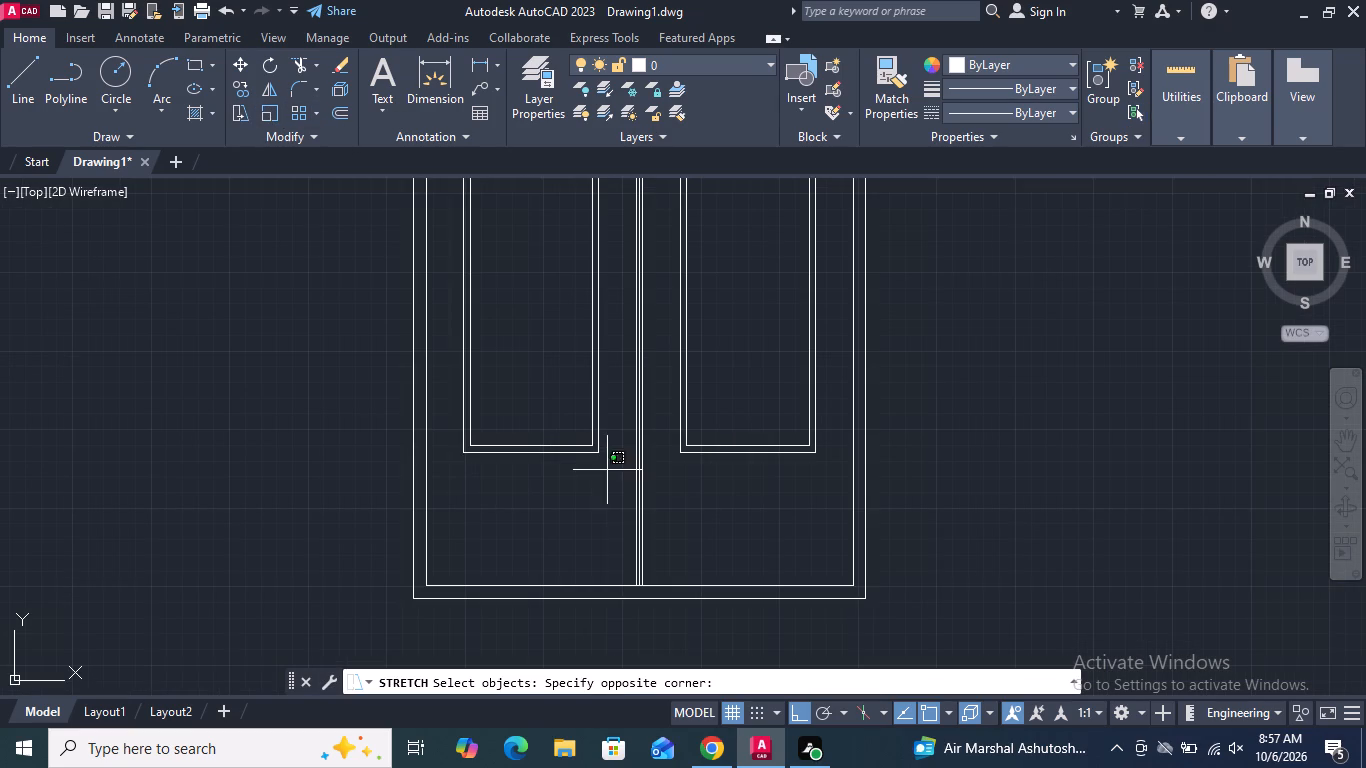
pyautogui.click(438, 384)
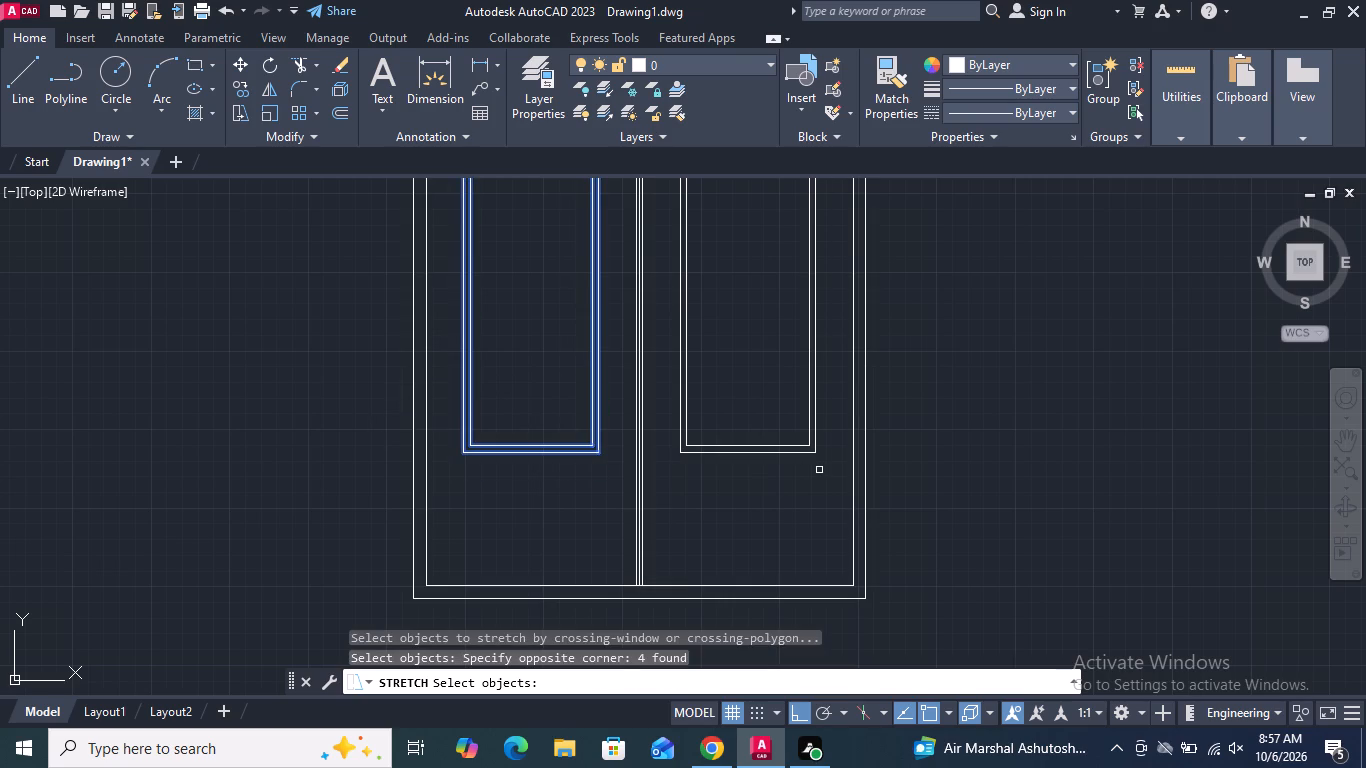
pyautogui.click(833, 470)
pyautogui.click(668, 377)
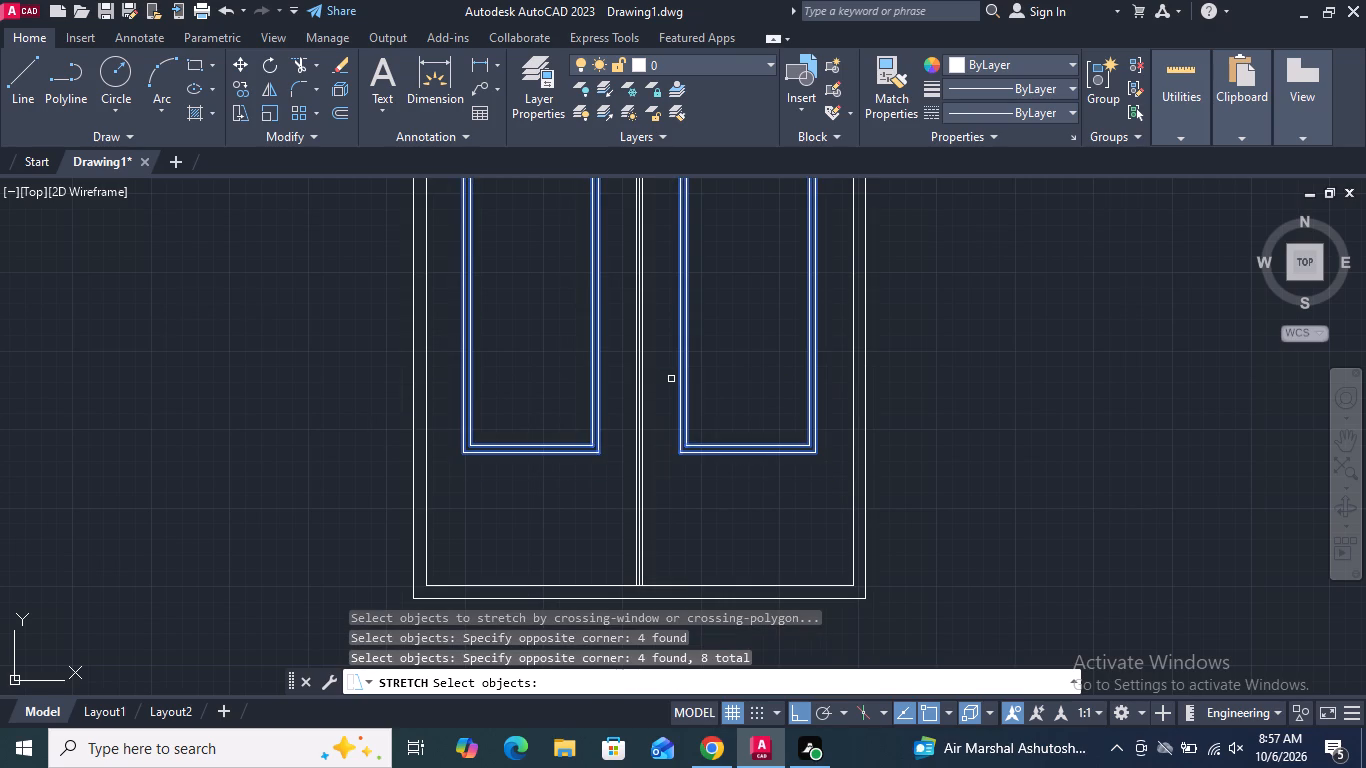
pyautogui.press('Return')
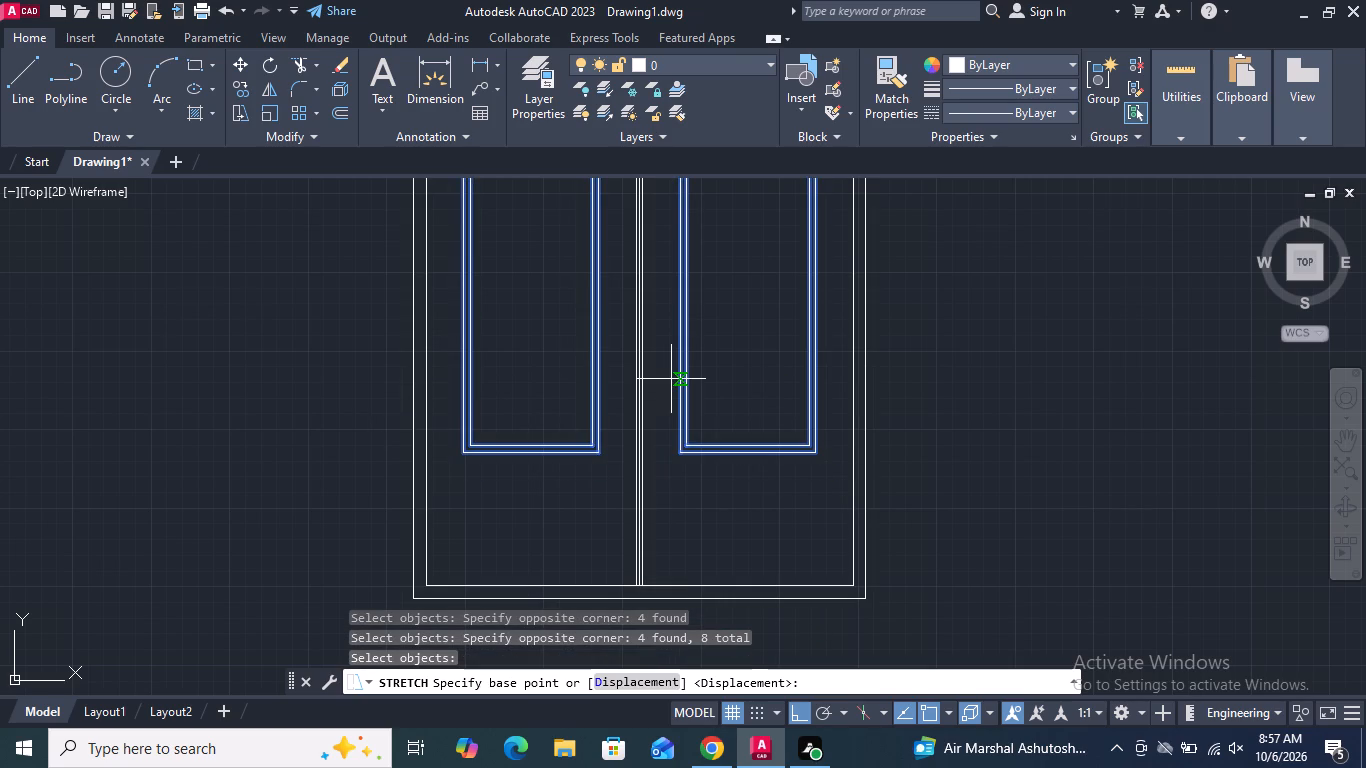
pyautogui.click(534, 457)
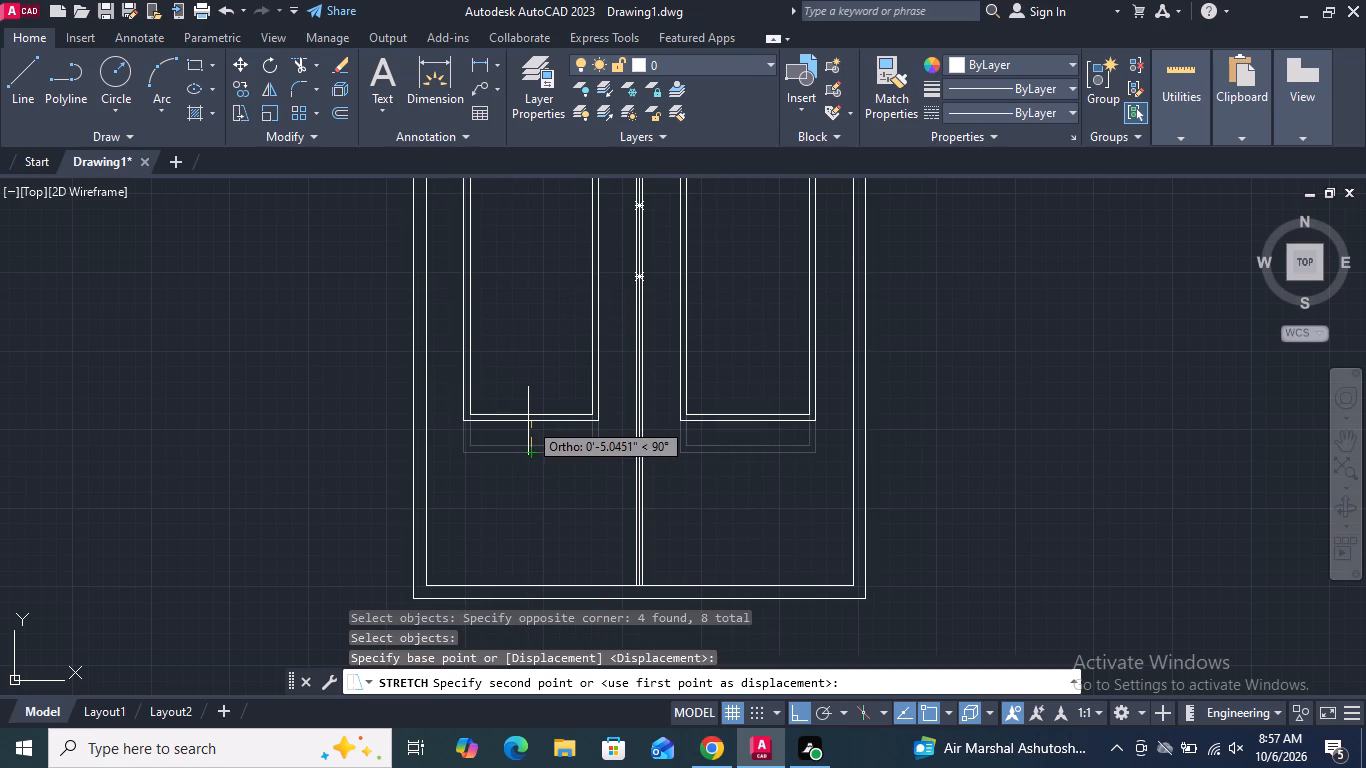
pyautogui.click(528, 421)
# Draw two vertical lines from the left leaf panel's outer bottom corners down to the inner bottom line of the frame.
pyautogui.scroll(-1, 539, 457)
pyautogui.moveTo(546, 482); pyautogui.dragTo(546, 464, button='middle')
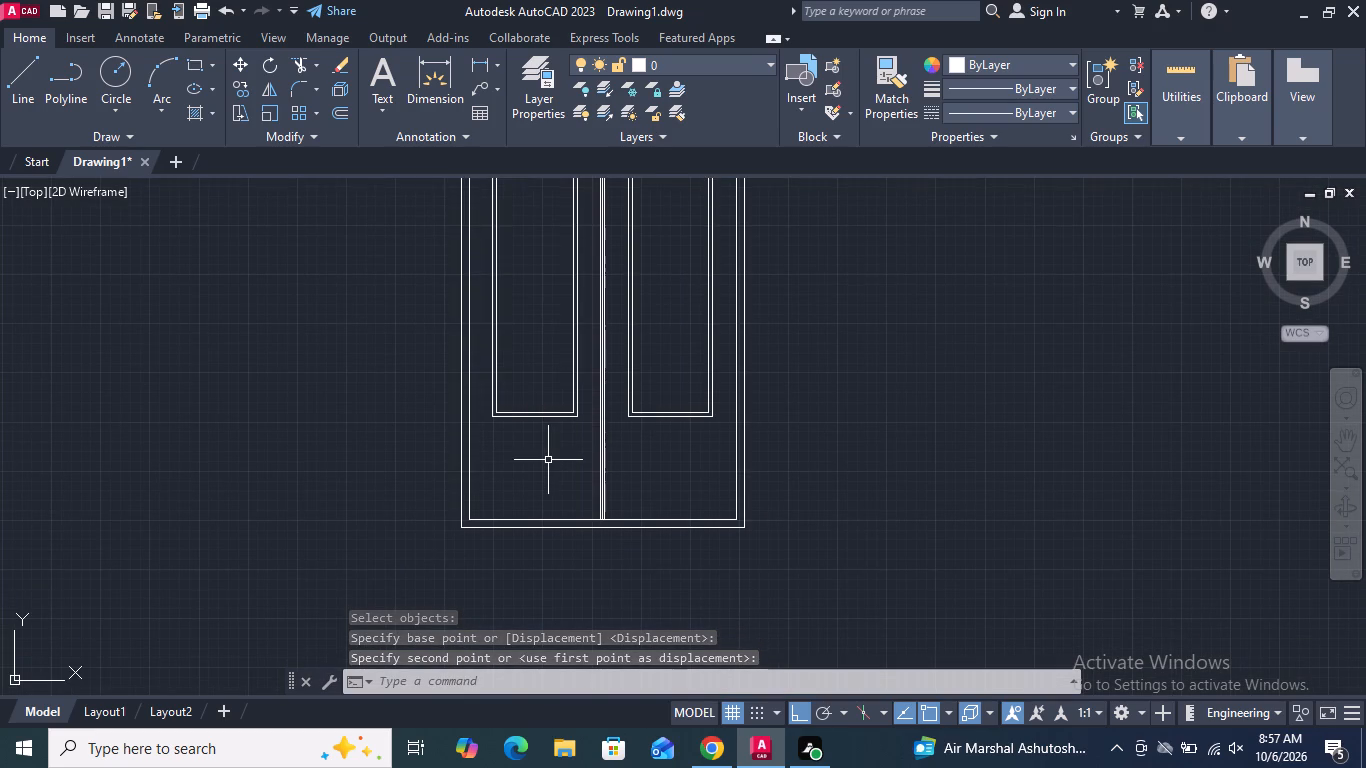
pyautogui.scroll(1, 552, 483)
pyautogui.moveTo(552, 483); pyautogui.dragTo(517, 425, button='middle')
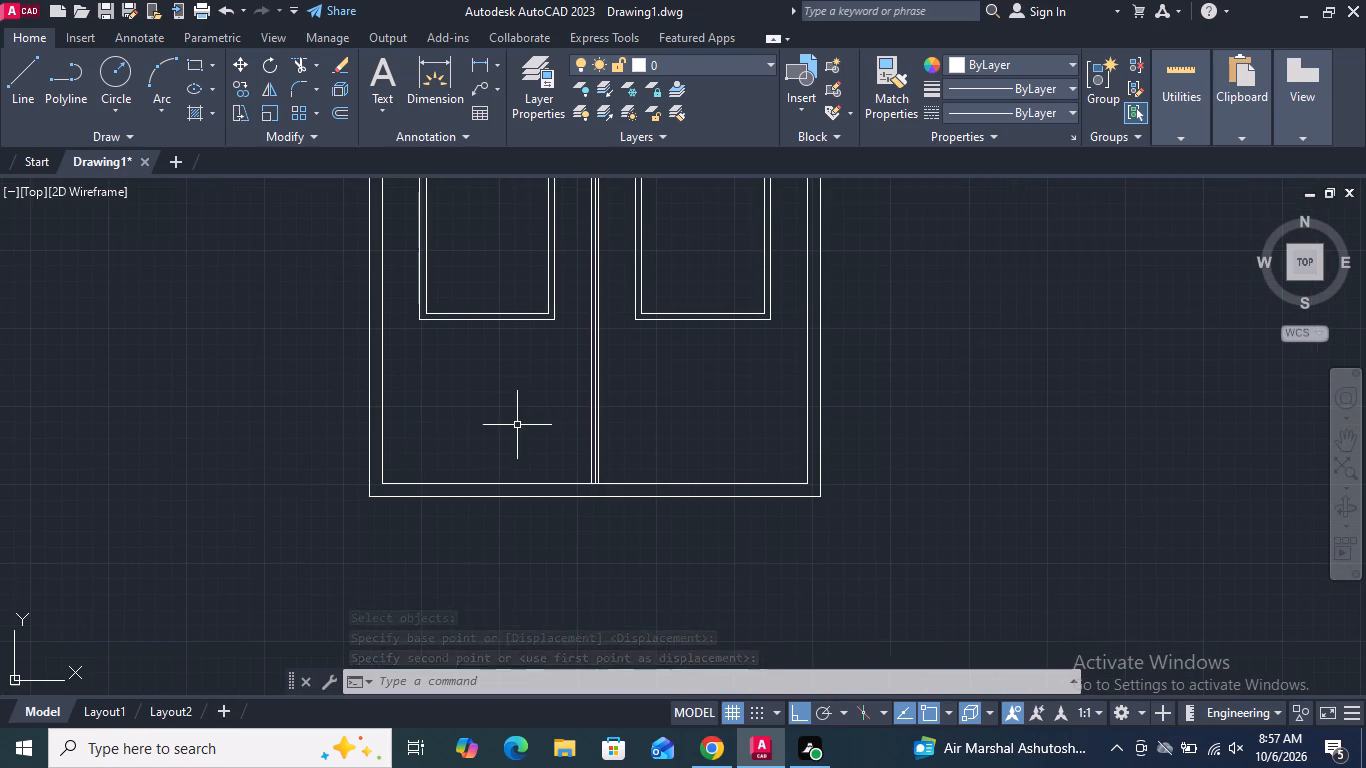
pyautogui.click(30, 83)
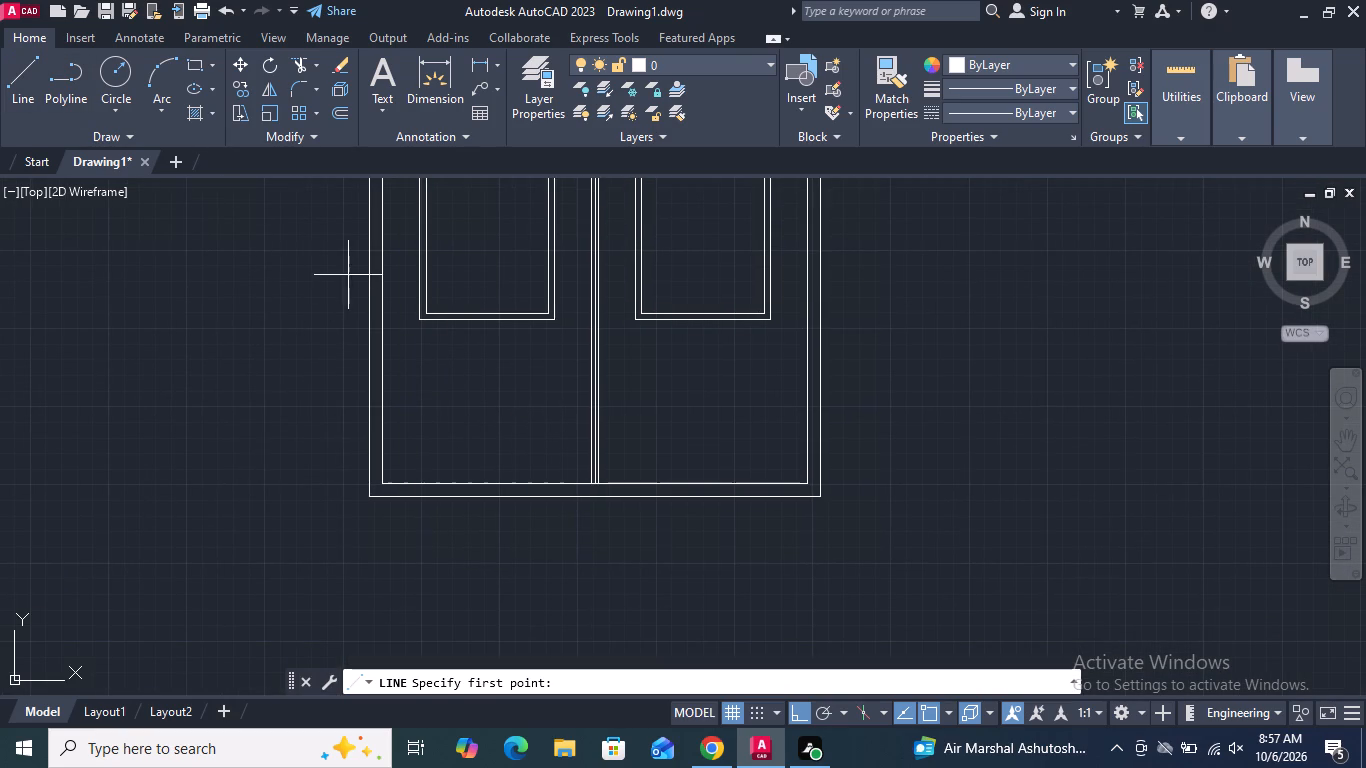
pyautogui.click(416, 323)
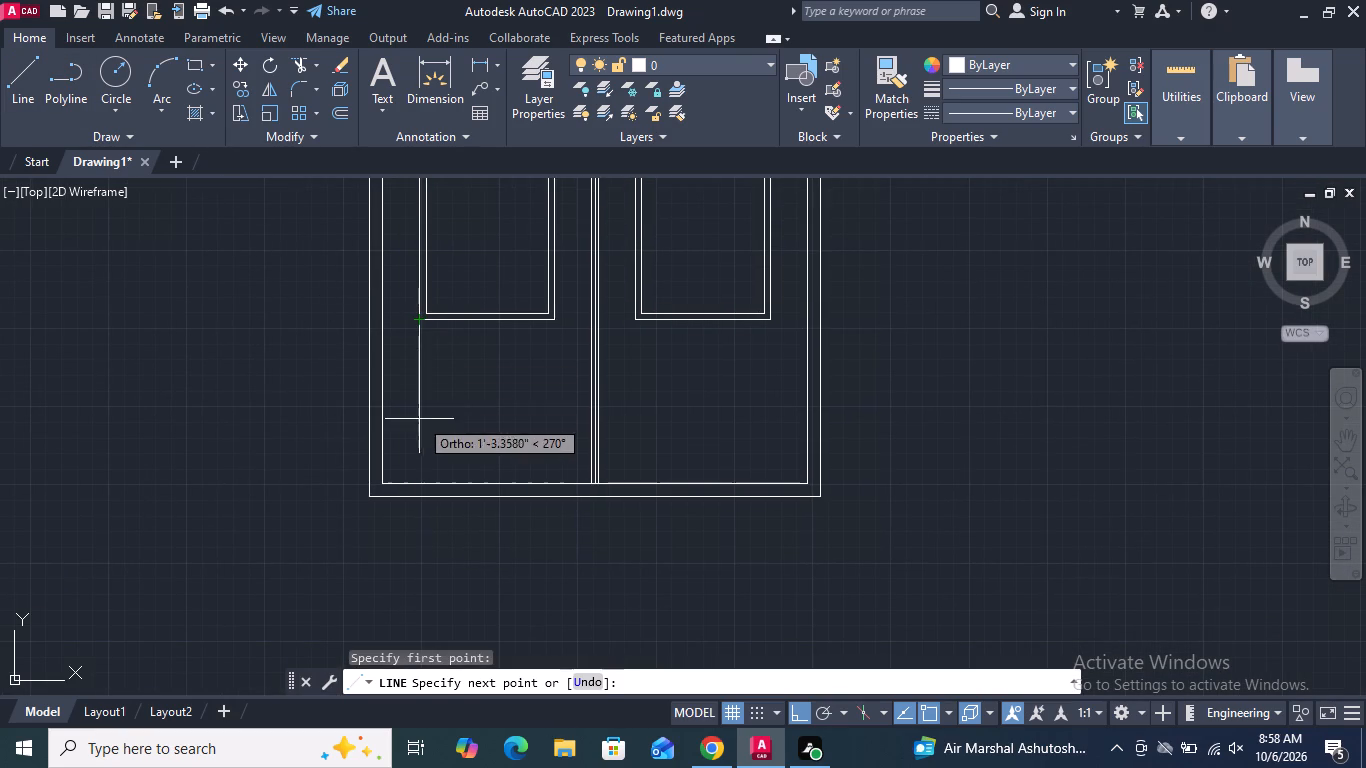
pyautogui.click(421, 483)
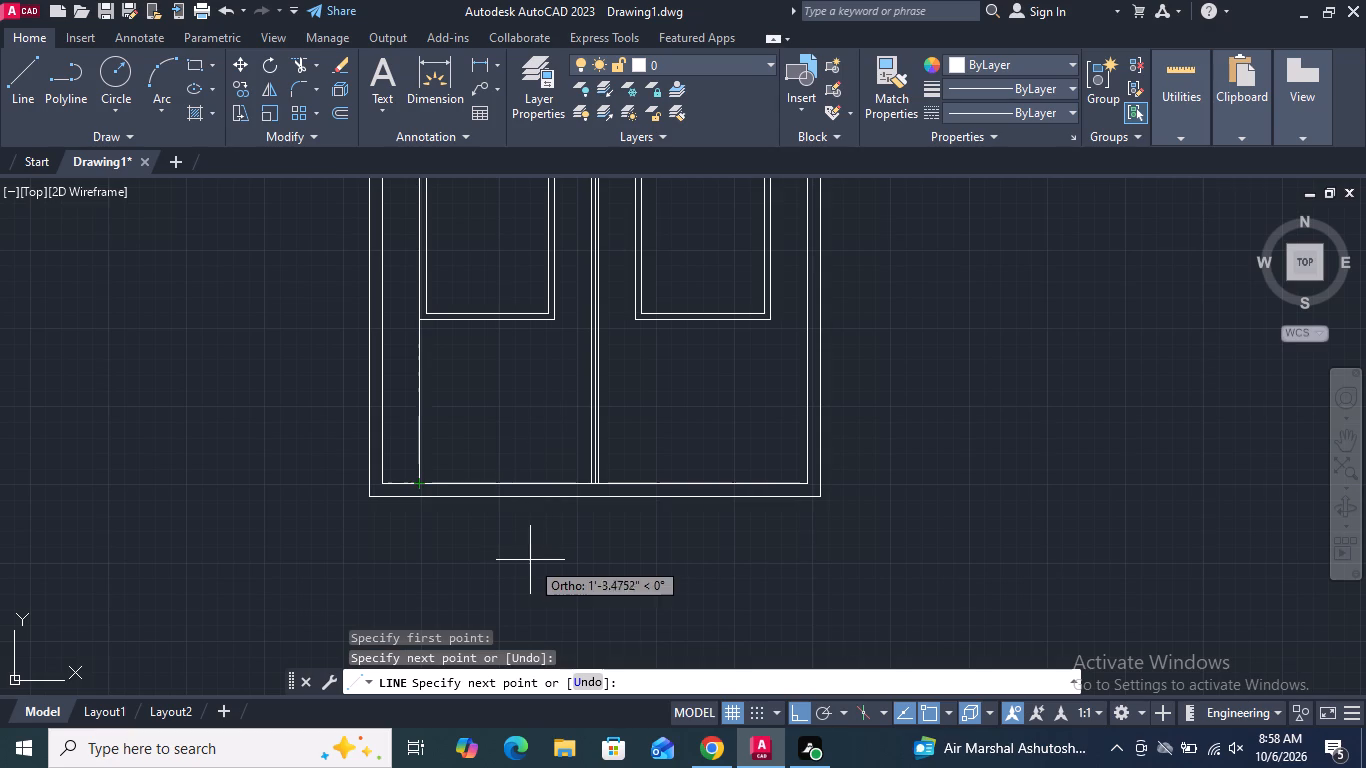
pyautogui.press('Return')
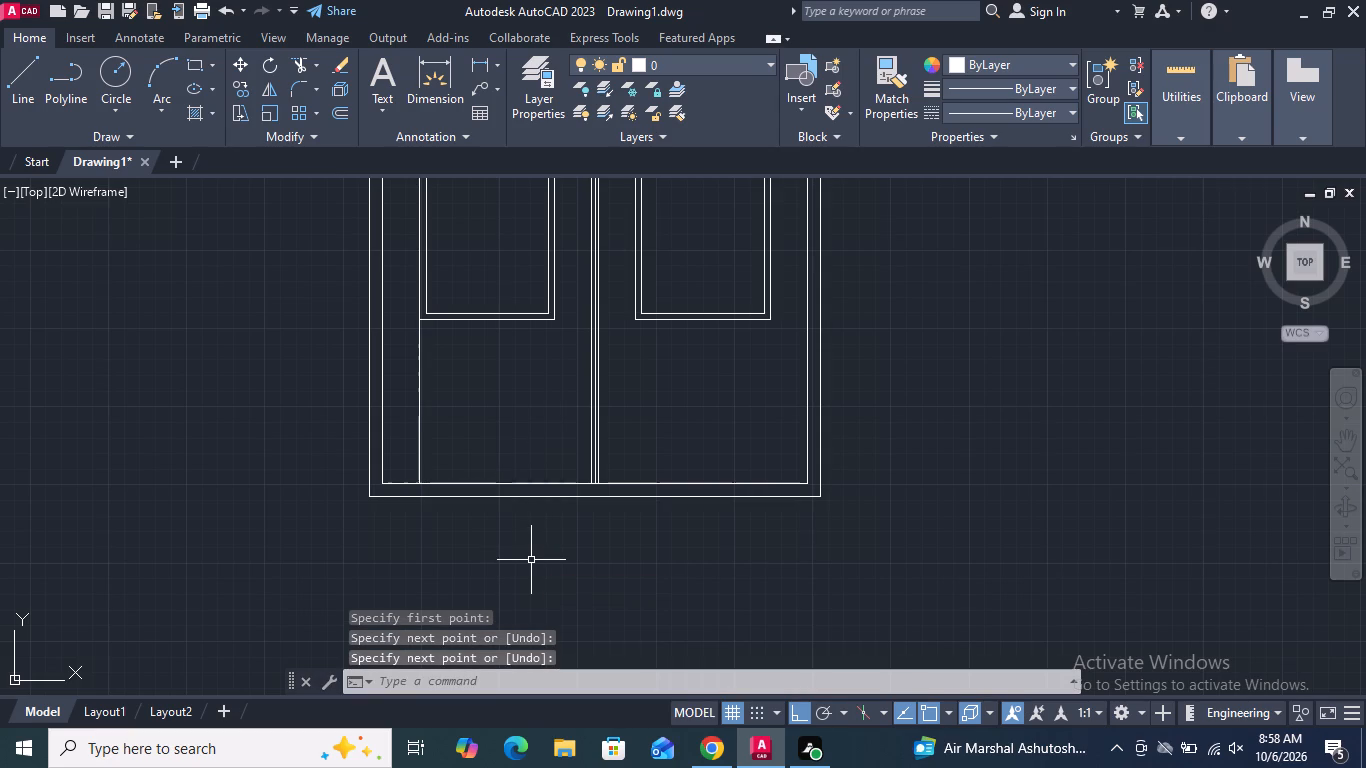
pyautogui.press('space')
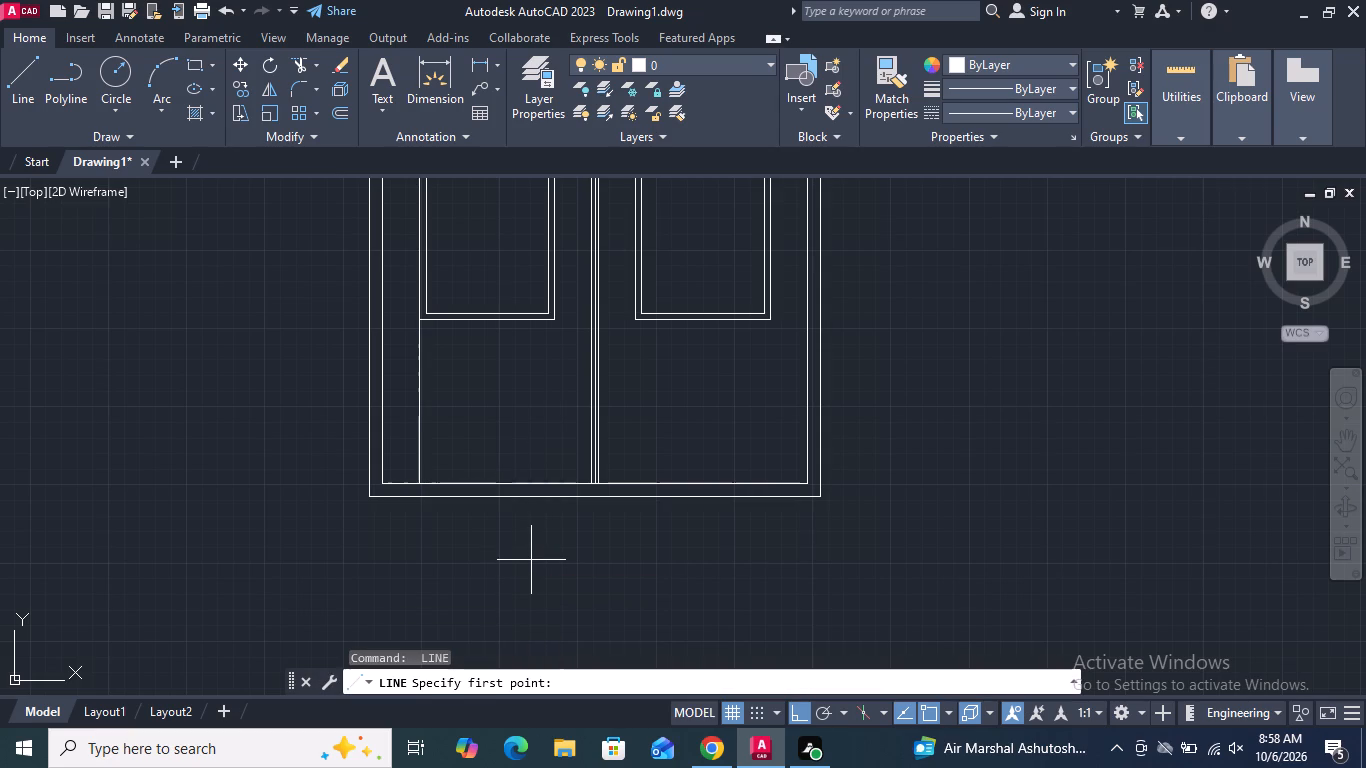
pyautogui.click(558, 323)
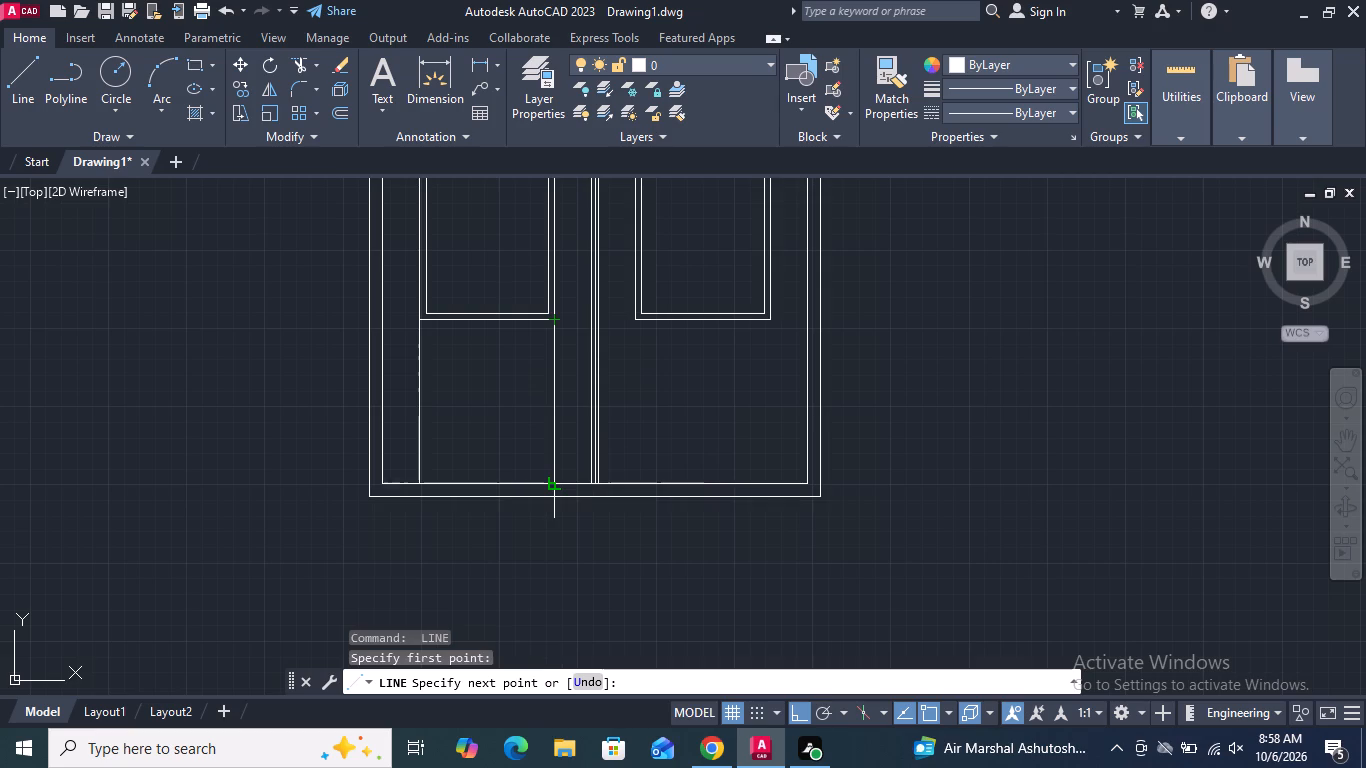
pyautogui.click(559, 485)
pyautogui.press('Return')
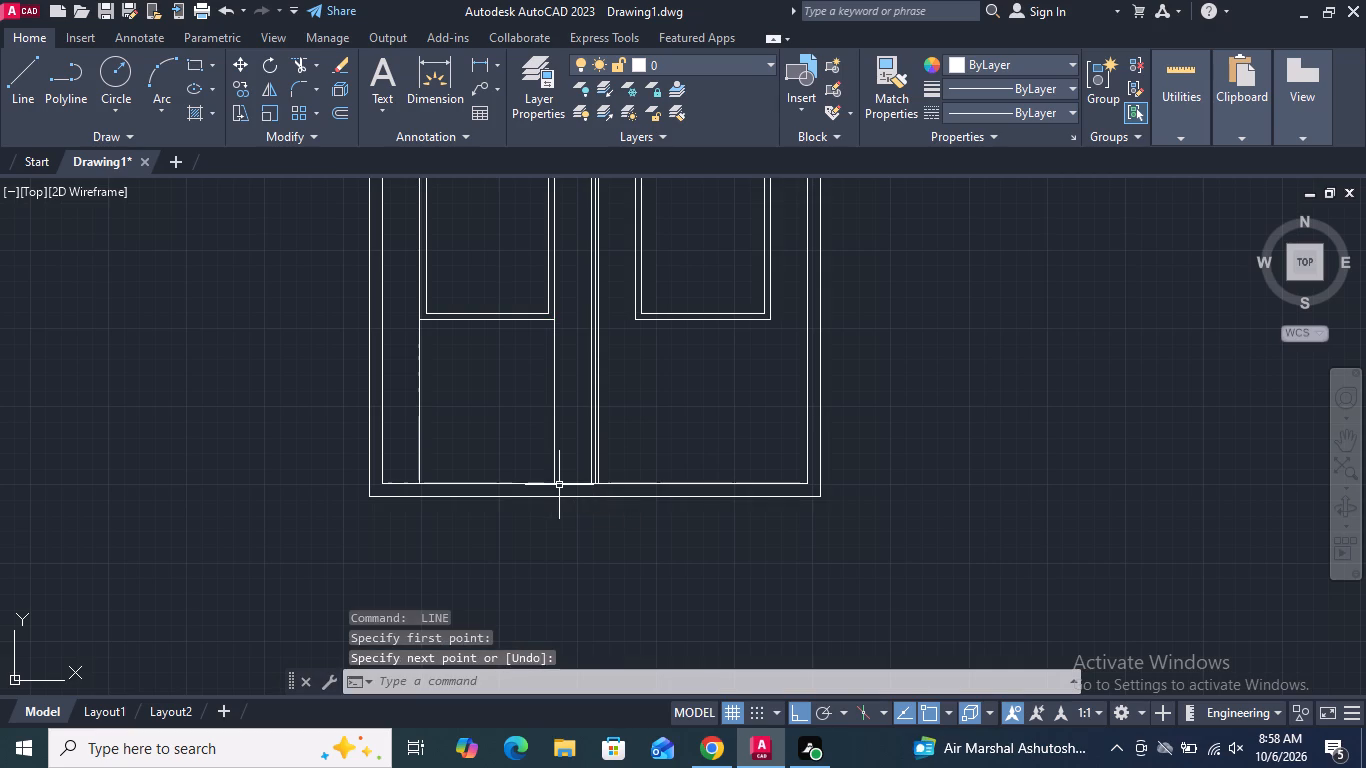
# Draw a rectangle spanning the two vertical lines below the left leaf panel, leaving gaps above and below it.
pyautogui.click(189, 64)
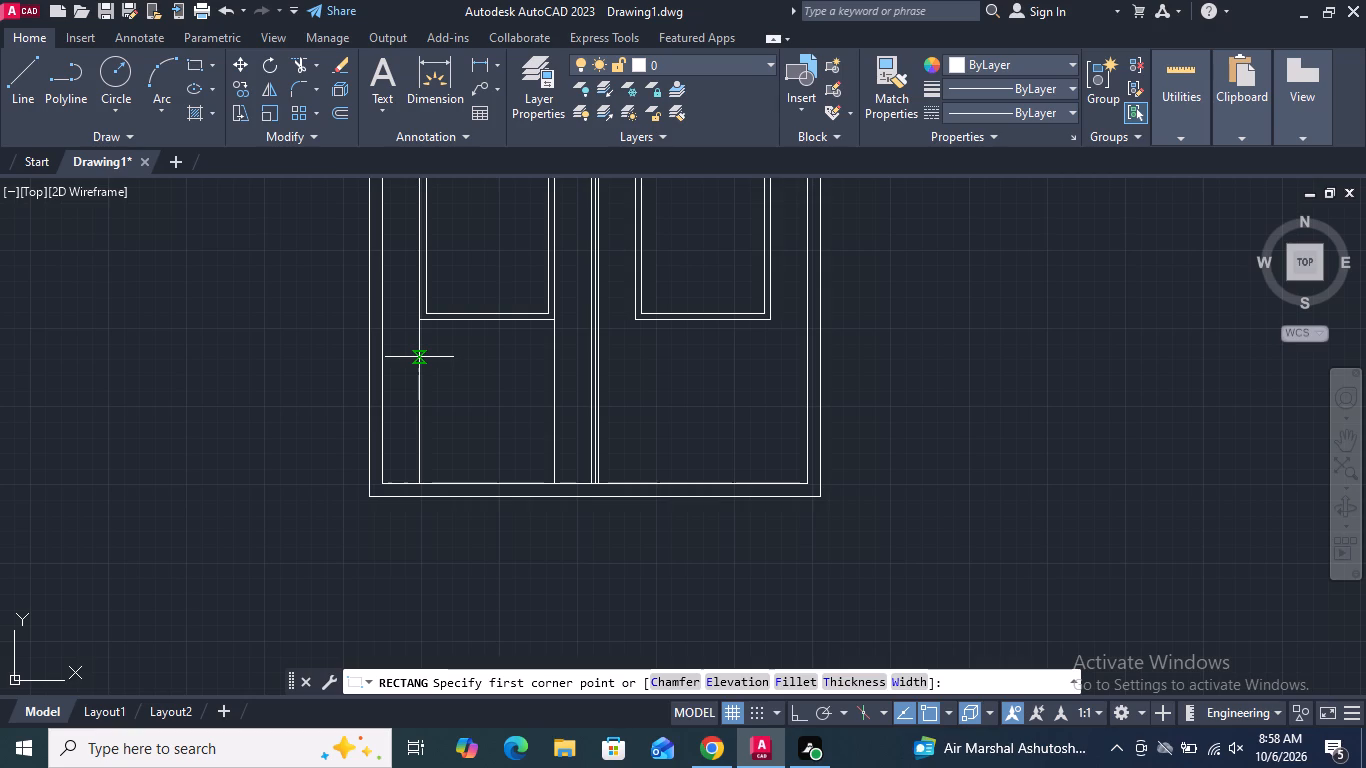
pyautogui.click(418, 357)
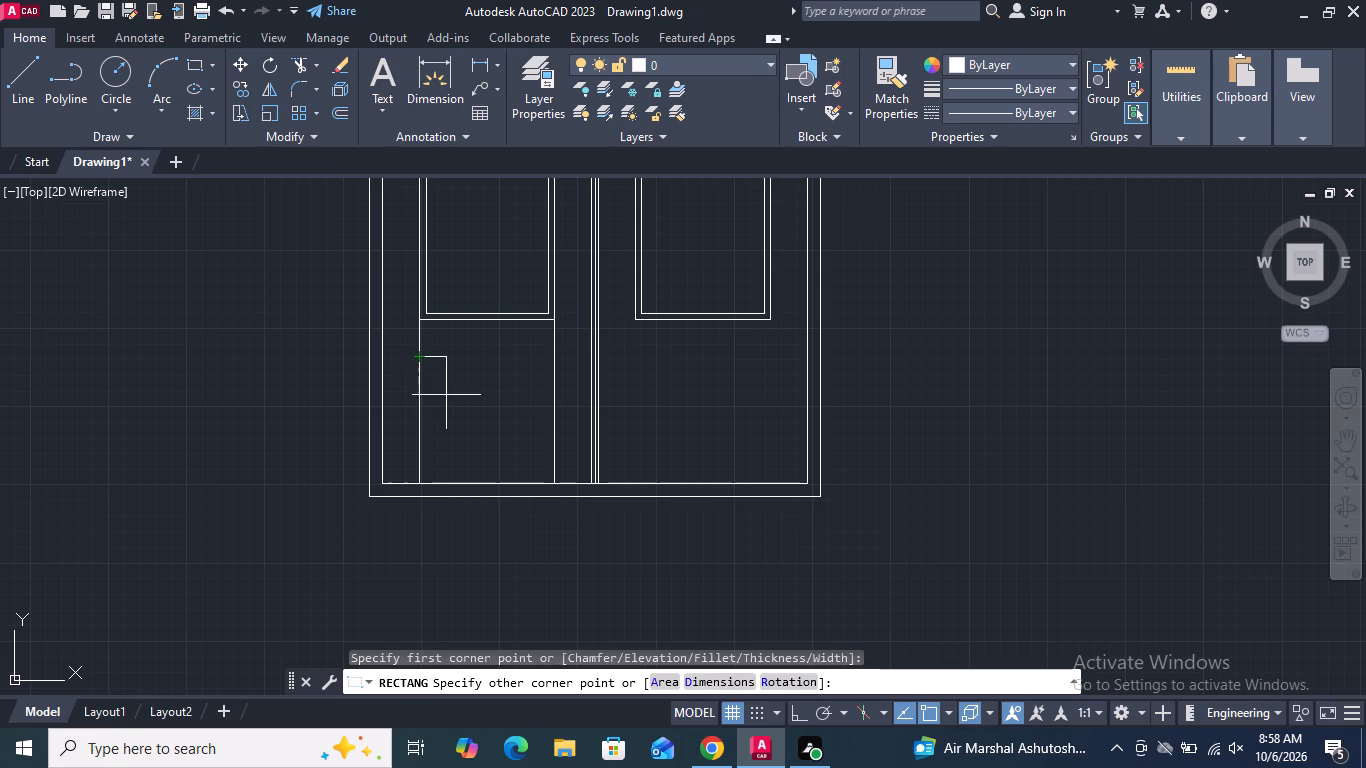
pyautogui.click(554, 430)
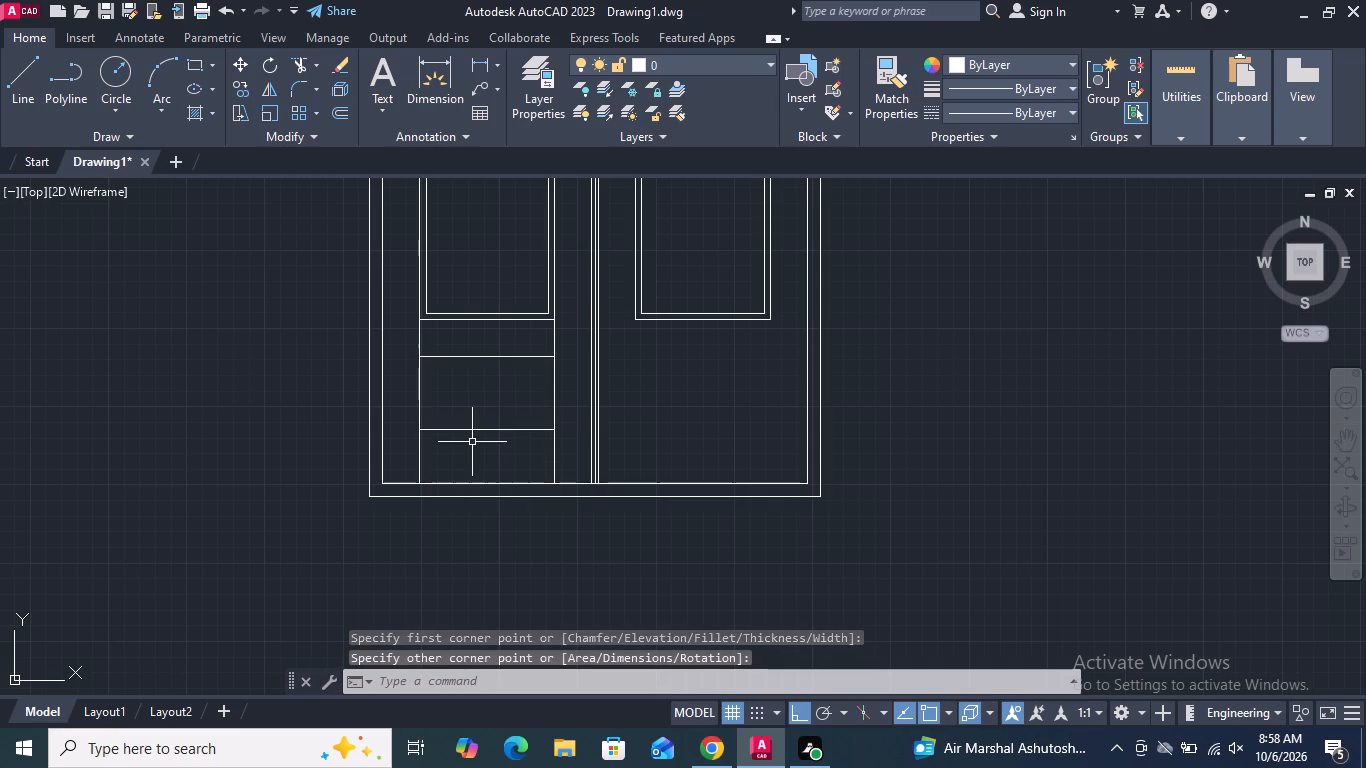
# Offset the new lower rectangle in the left leaf inward by 1".
pyautogui.click(343, 115)
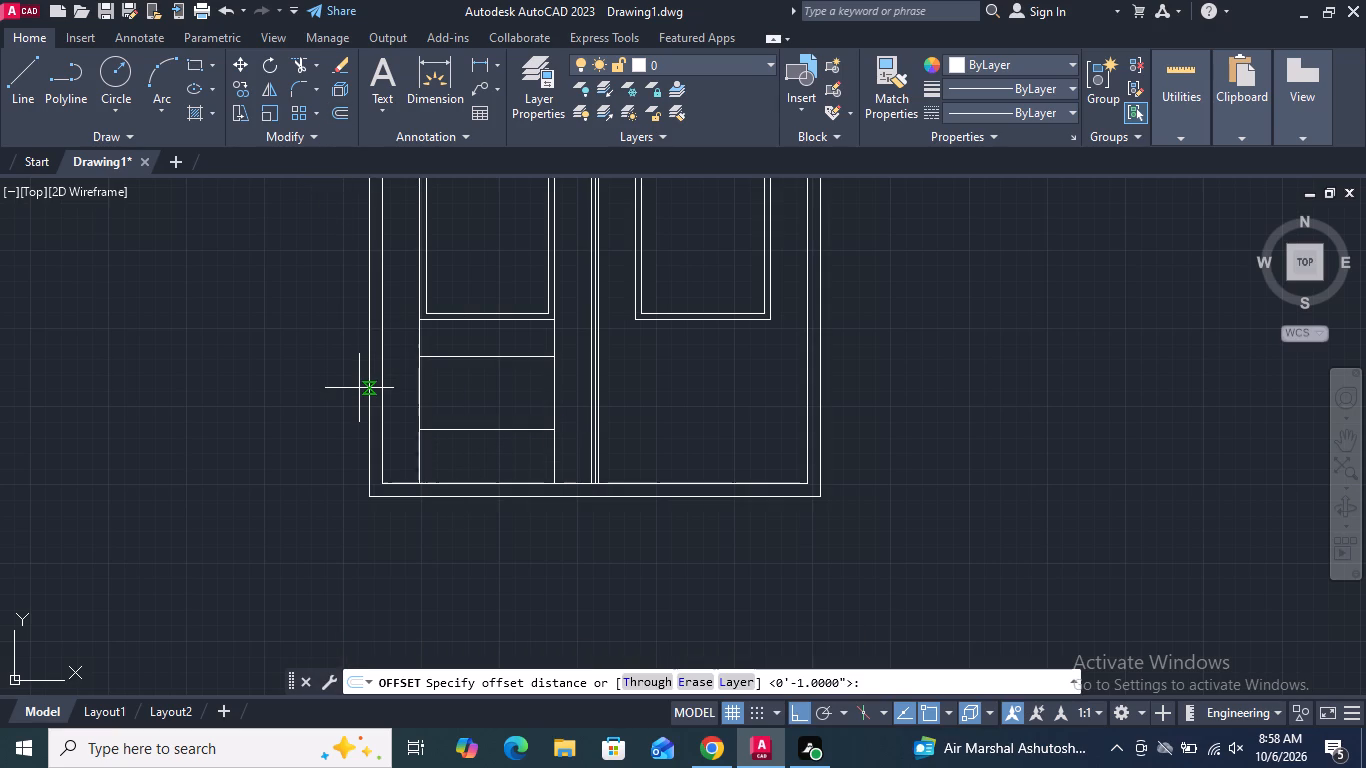
pyautogui.press('Return')
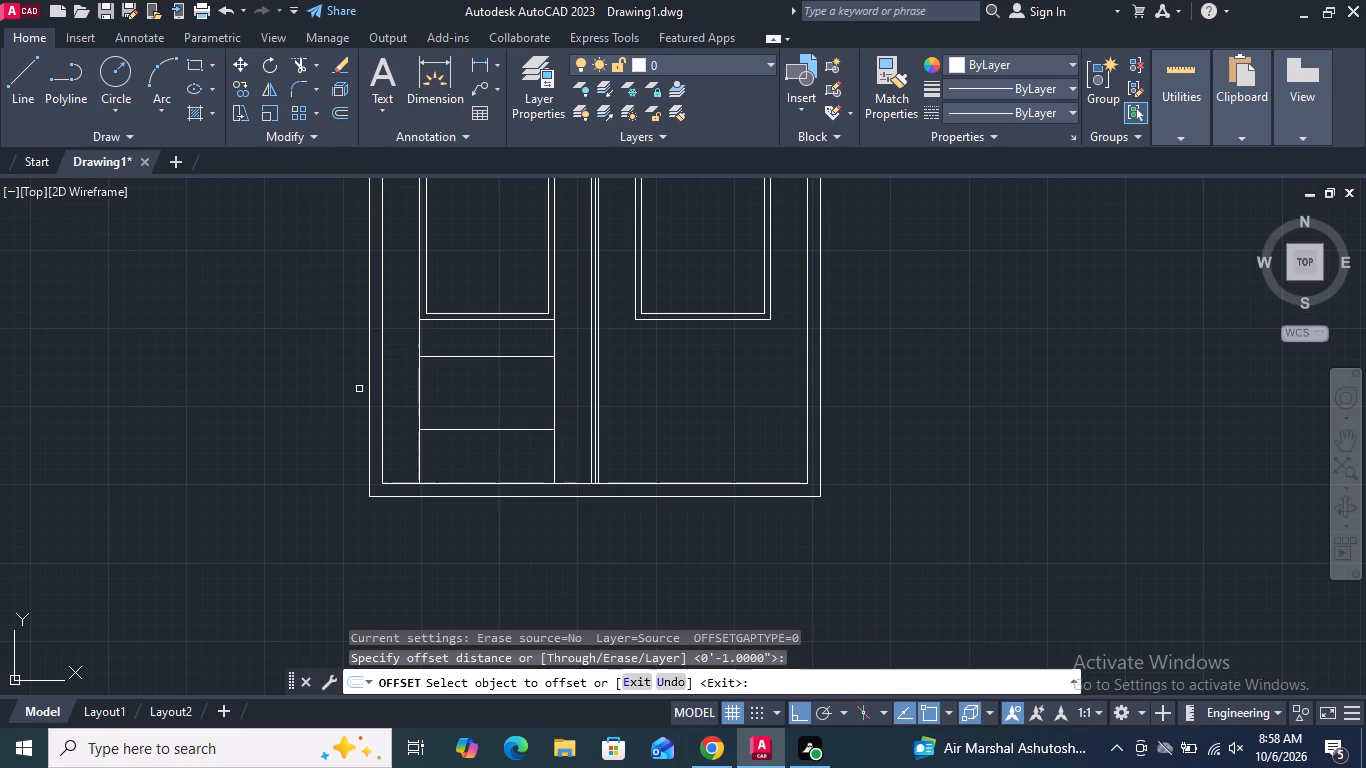
pyautogui.click(470, 431)
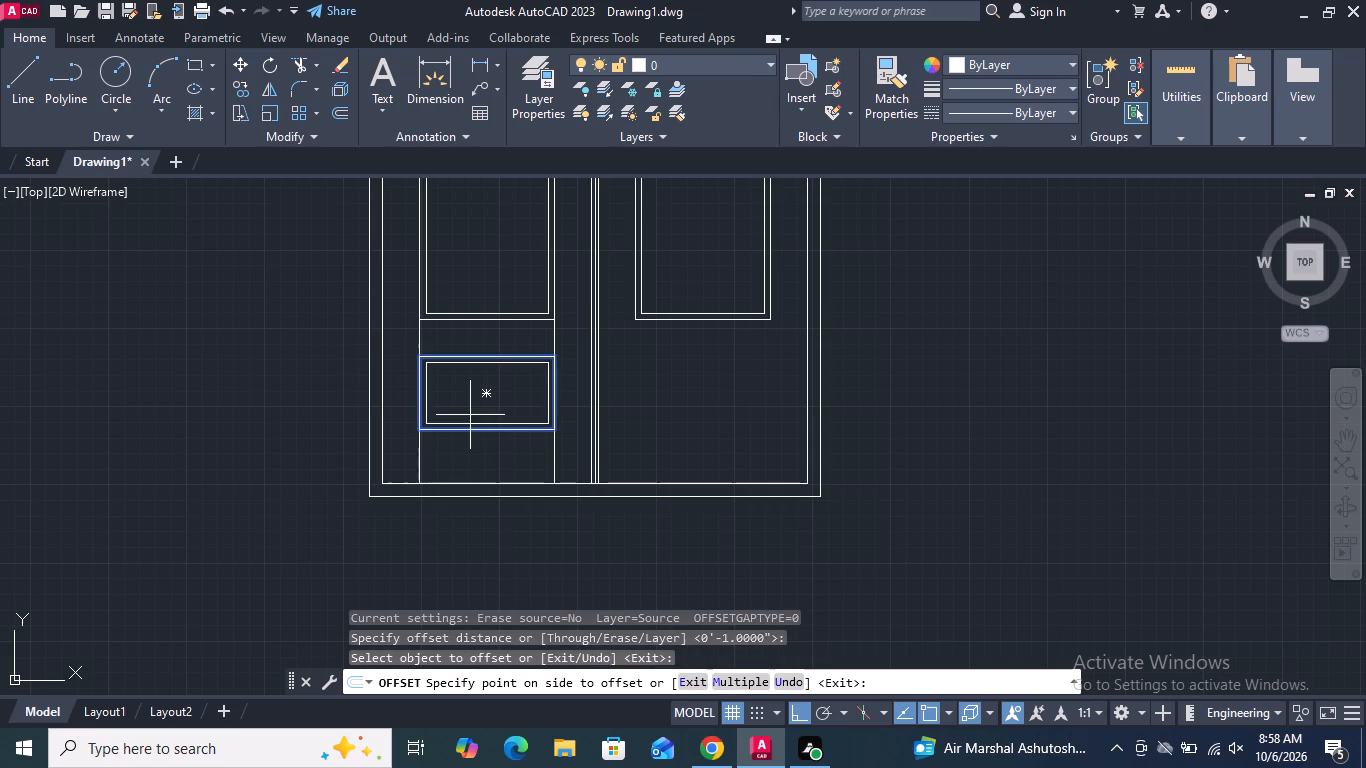
pyautogui.click(470, 413)
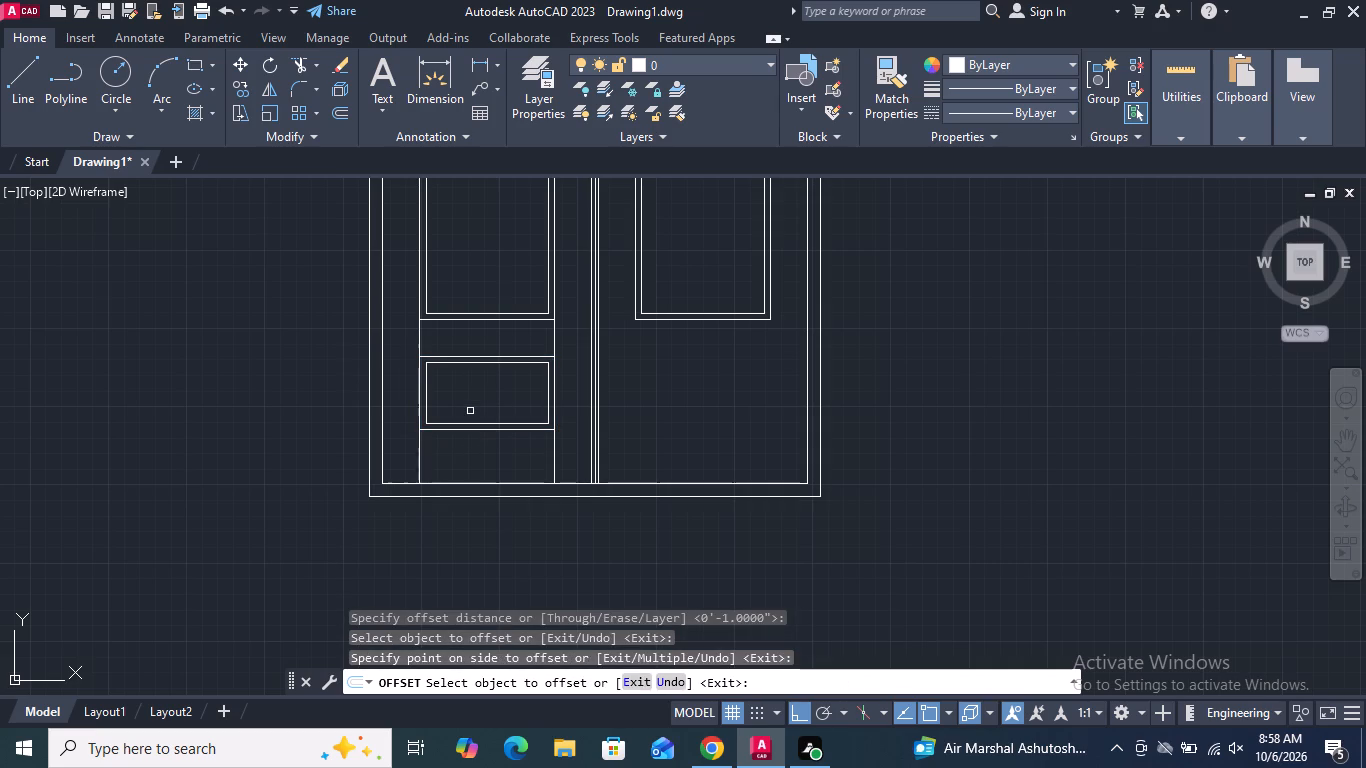
pyautogui.press('space')
# Offset the lower panel's inner rectangle inward by a further 1/2".
pyautogui.press('space')
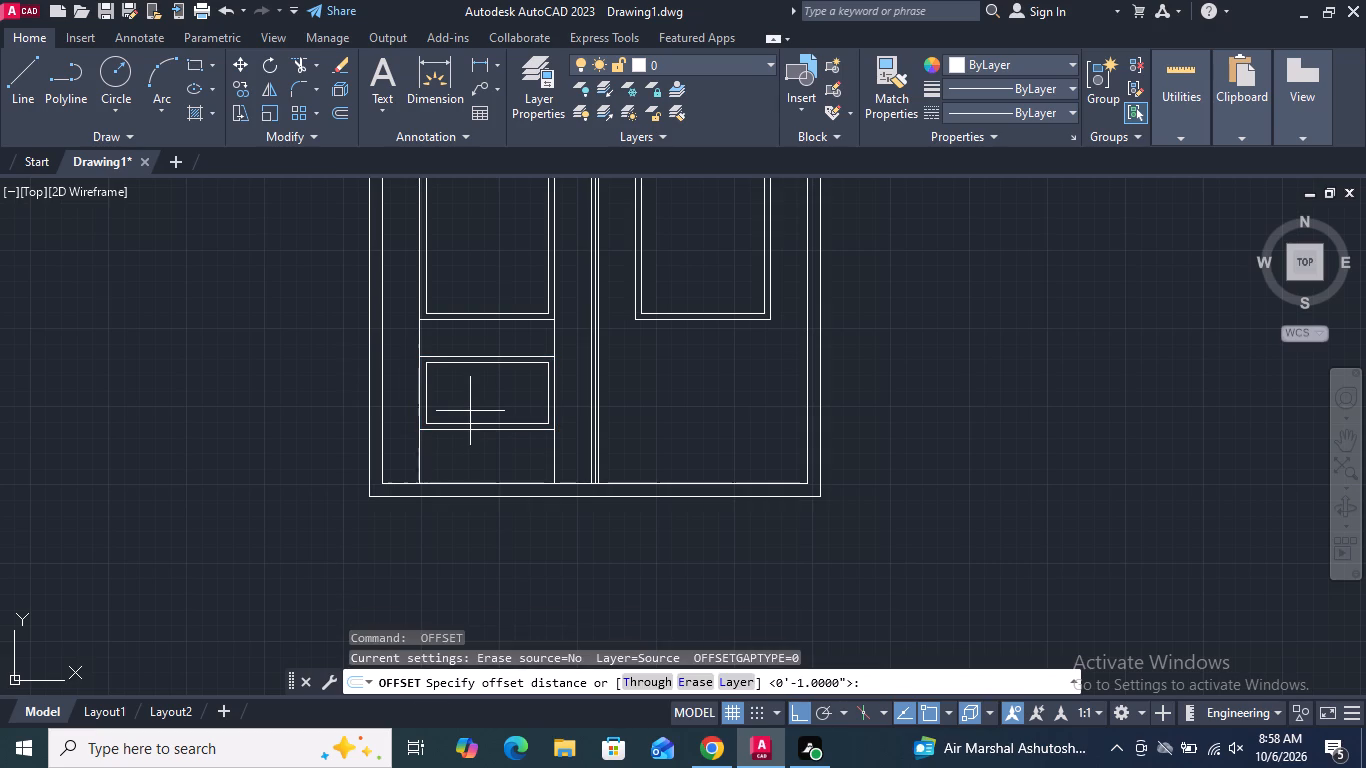
pyautogui.press('1')
pyautogui.press('/')
pyautogui.press('2')
pyautogui.hotkey('shift', '"')
pyautogui.press('Return')
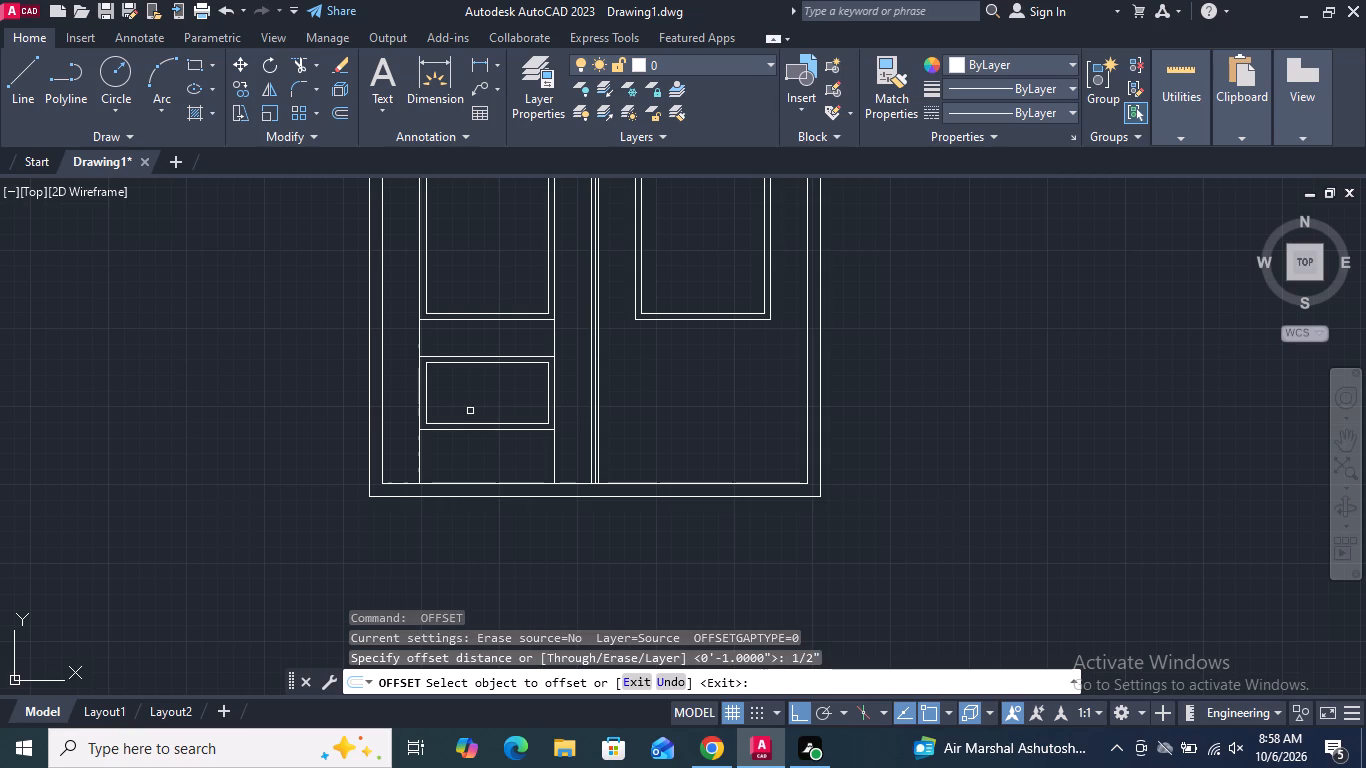
pyautogui.click(482, 422)
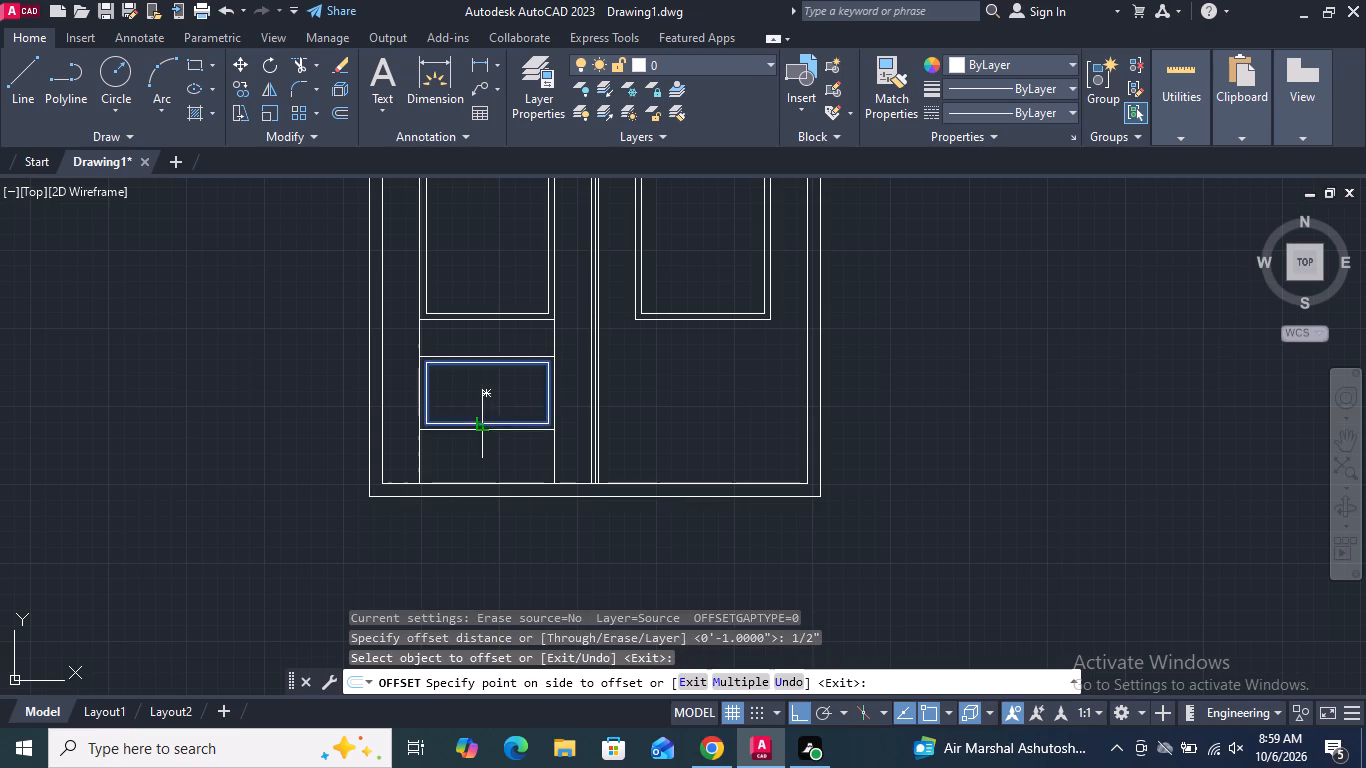
pyautogui.click(482, 410)
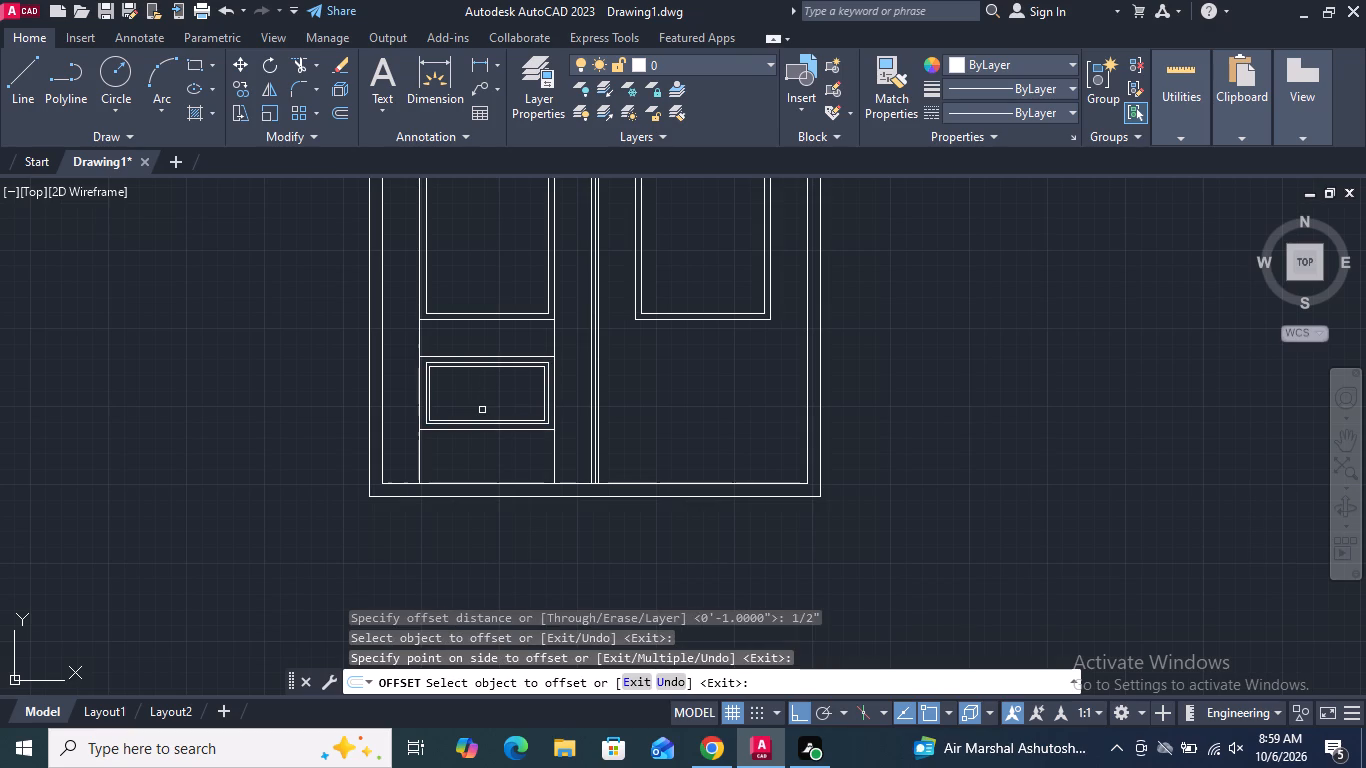
pyautogui.press('Return')
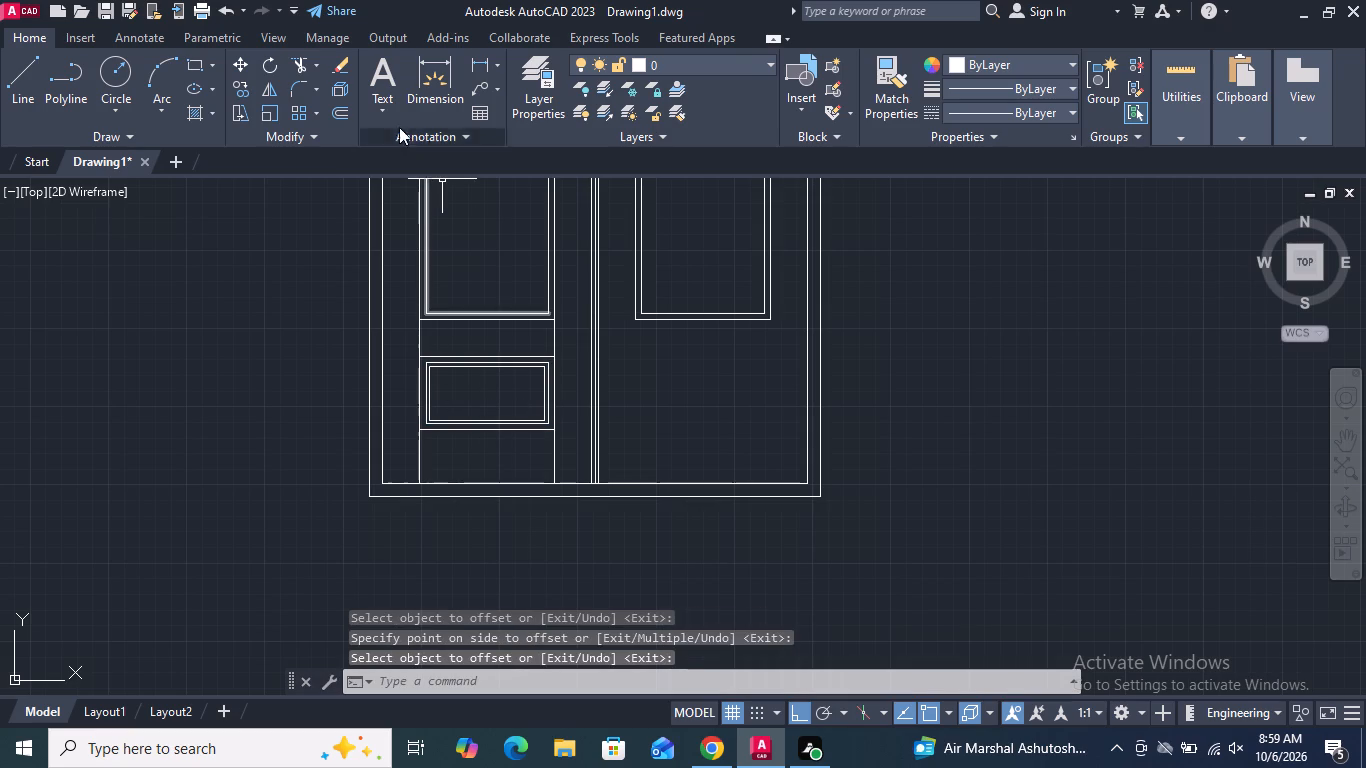
# With Ortho off, draw diagonal mitre lines across the borders at the left leaf's lower panel's two upper corners, from outermost to innermost rectangle.
pyautogui.click(11, 71)
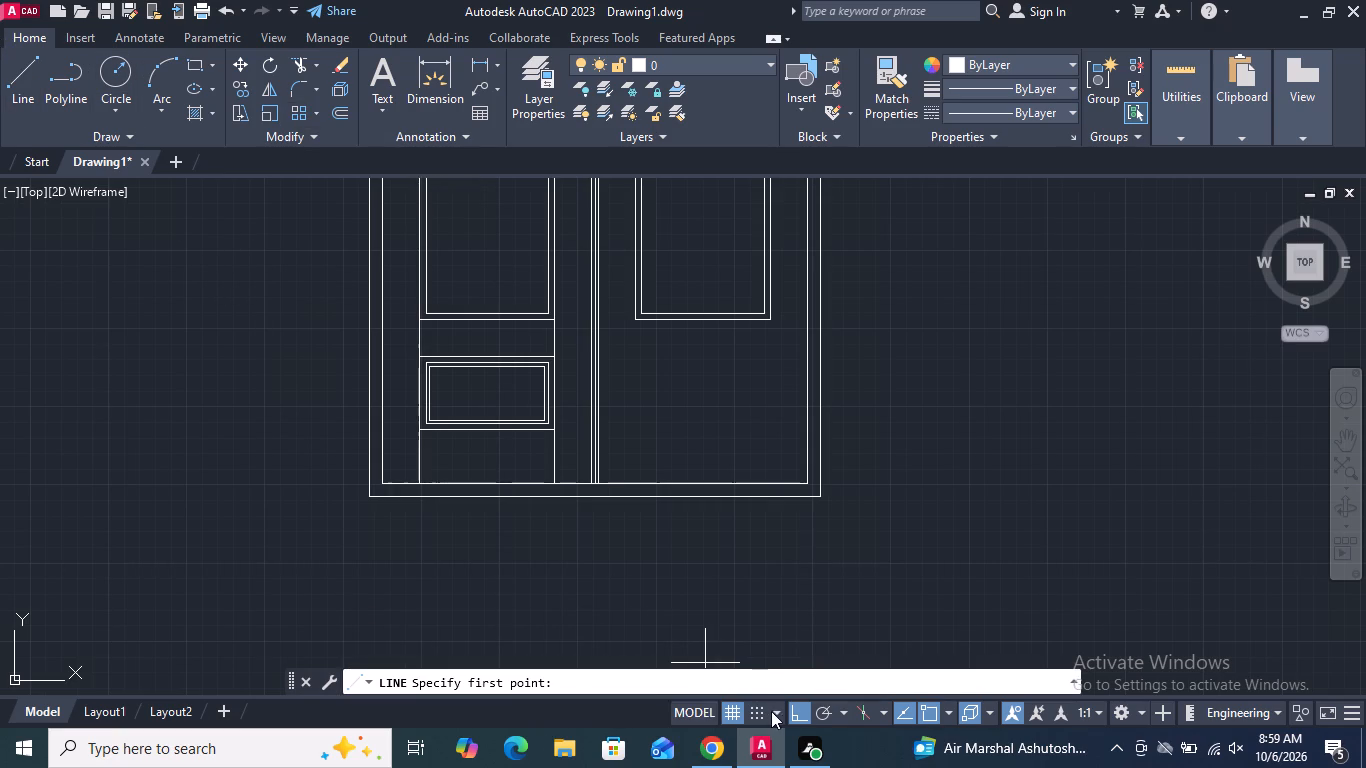
pyautogui.click(807, 708)
pyautogui.scroll(2, 477, 388)
pyautogui.scroll(3, 329, 348)
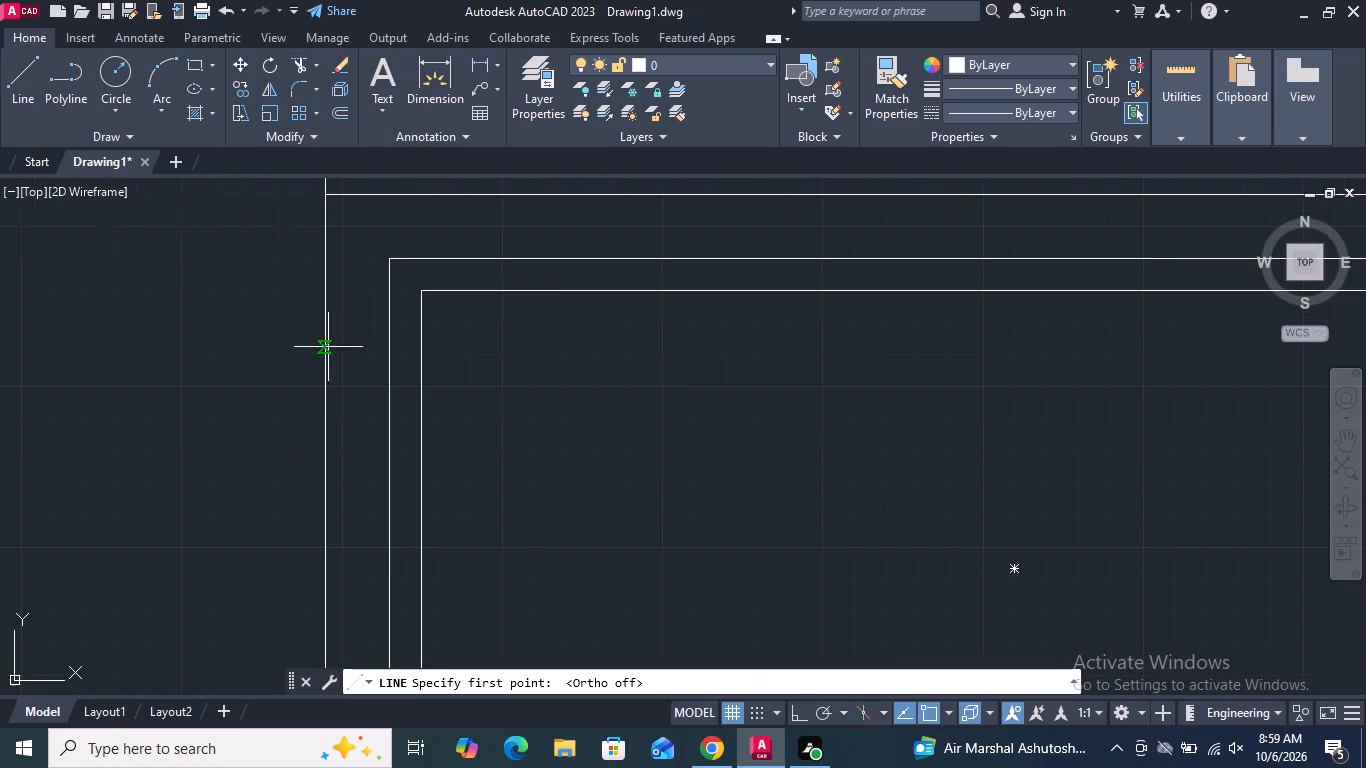
pyautogui.click(328, 200)
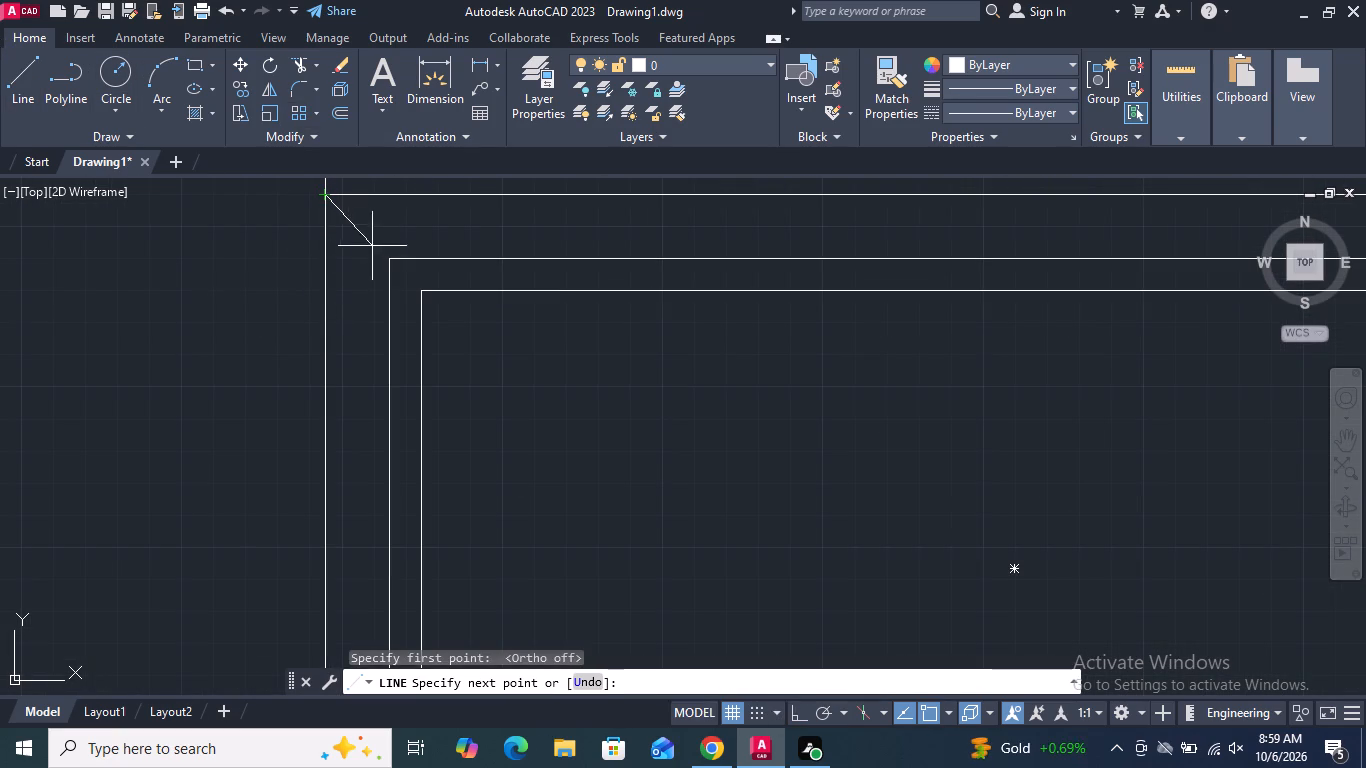
pyautogui.click(418, 288)
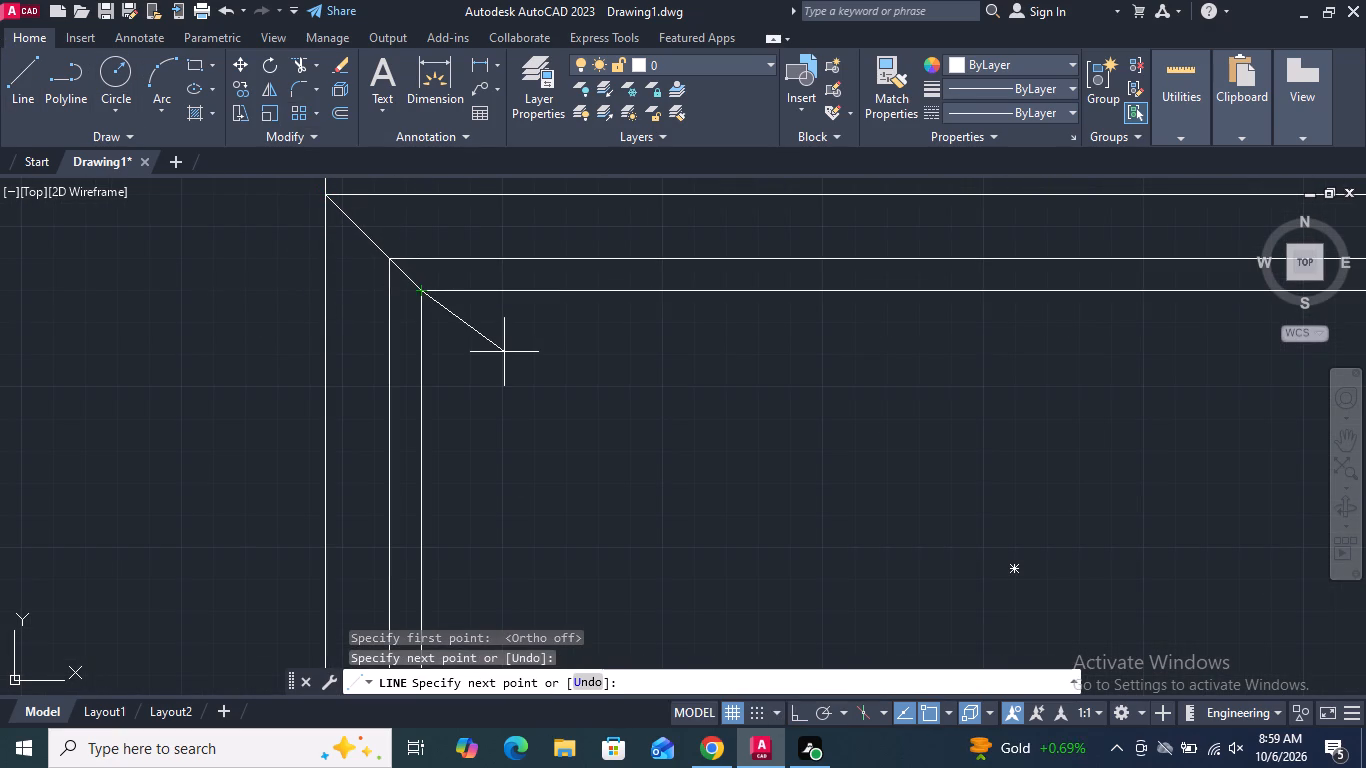
pyautogui.press('Return')
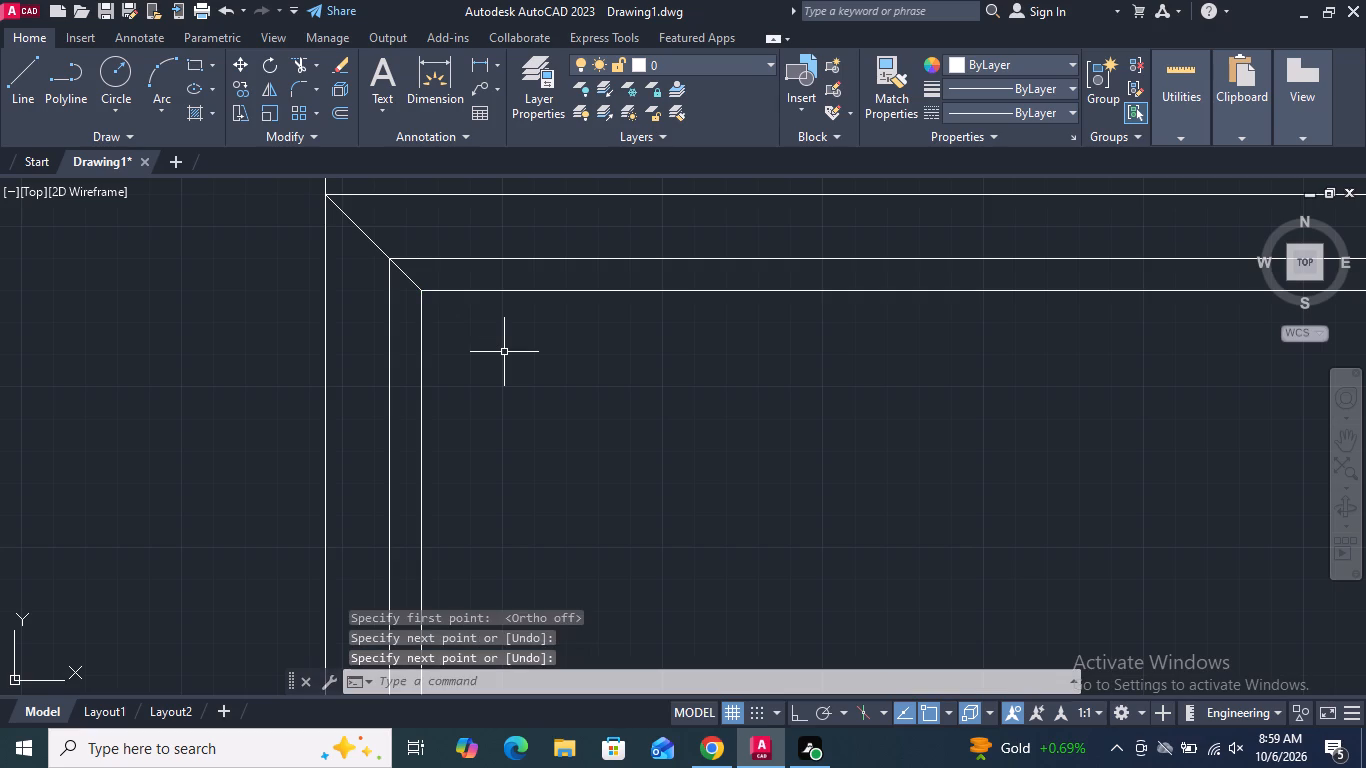
pyautogui.press('Return')
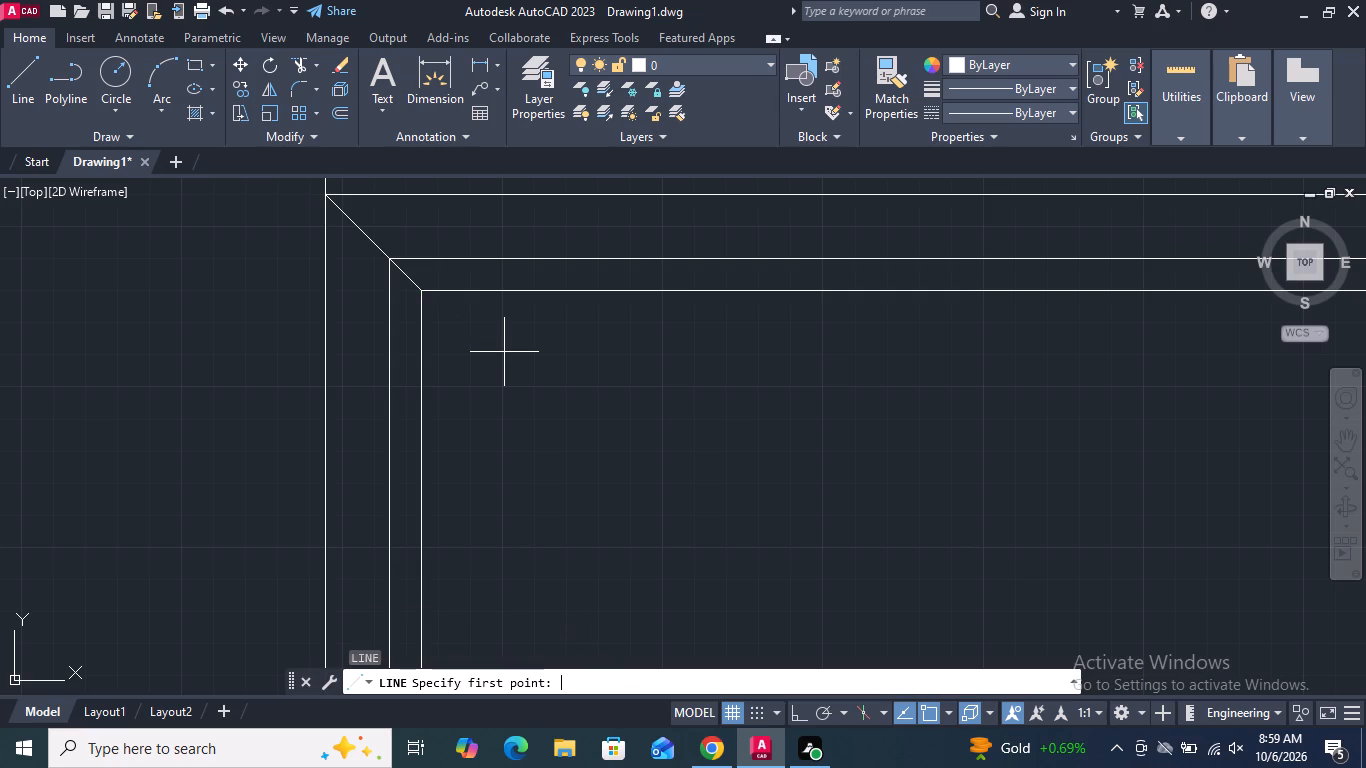
pyautogui.scroll(-2, 504, 352)
pyautogui.scroll(3, 951, 295)
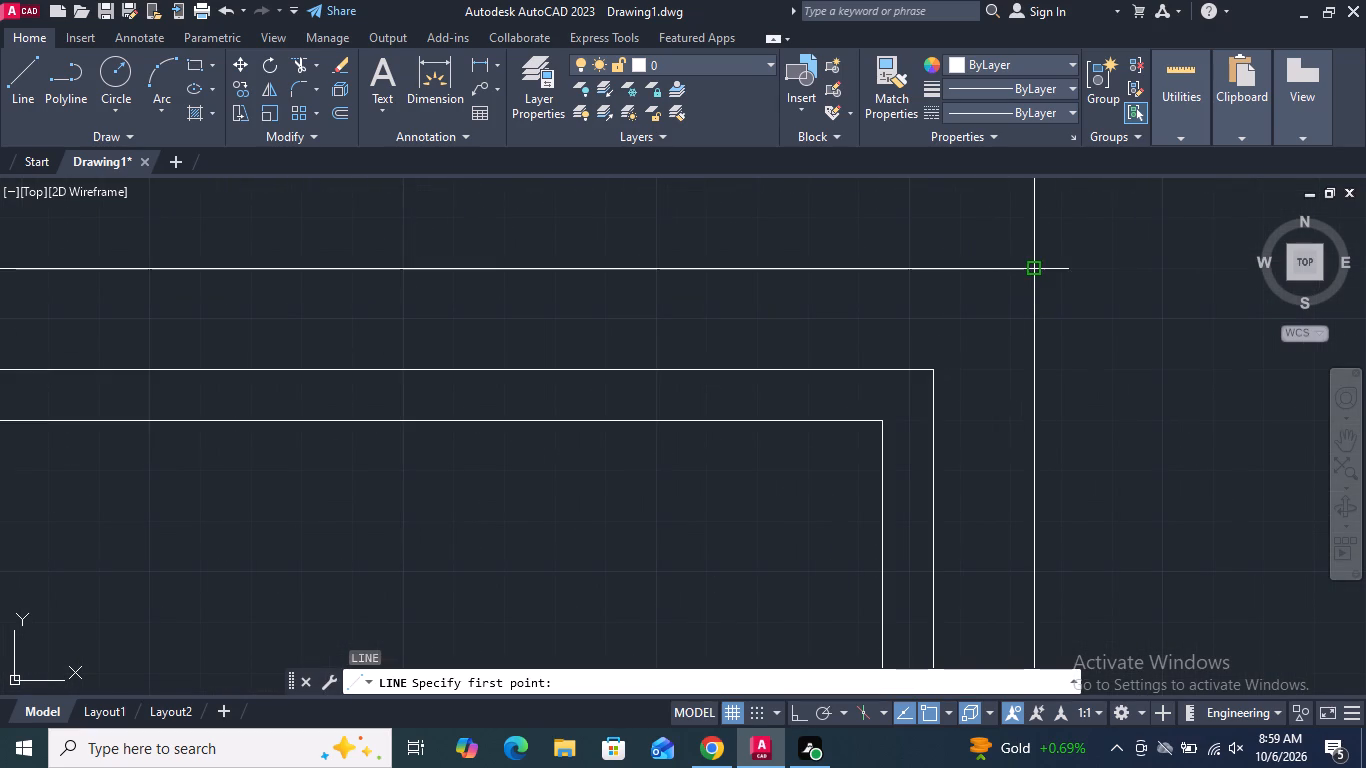
pyautogui.click(1034, 271)
pyautogui.click(883, 425)
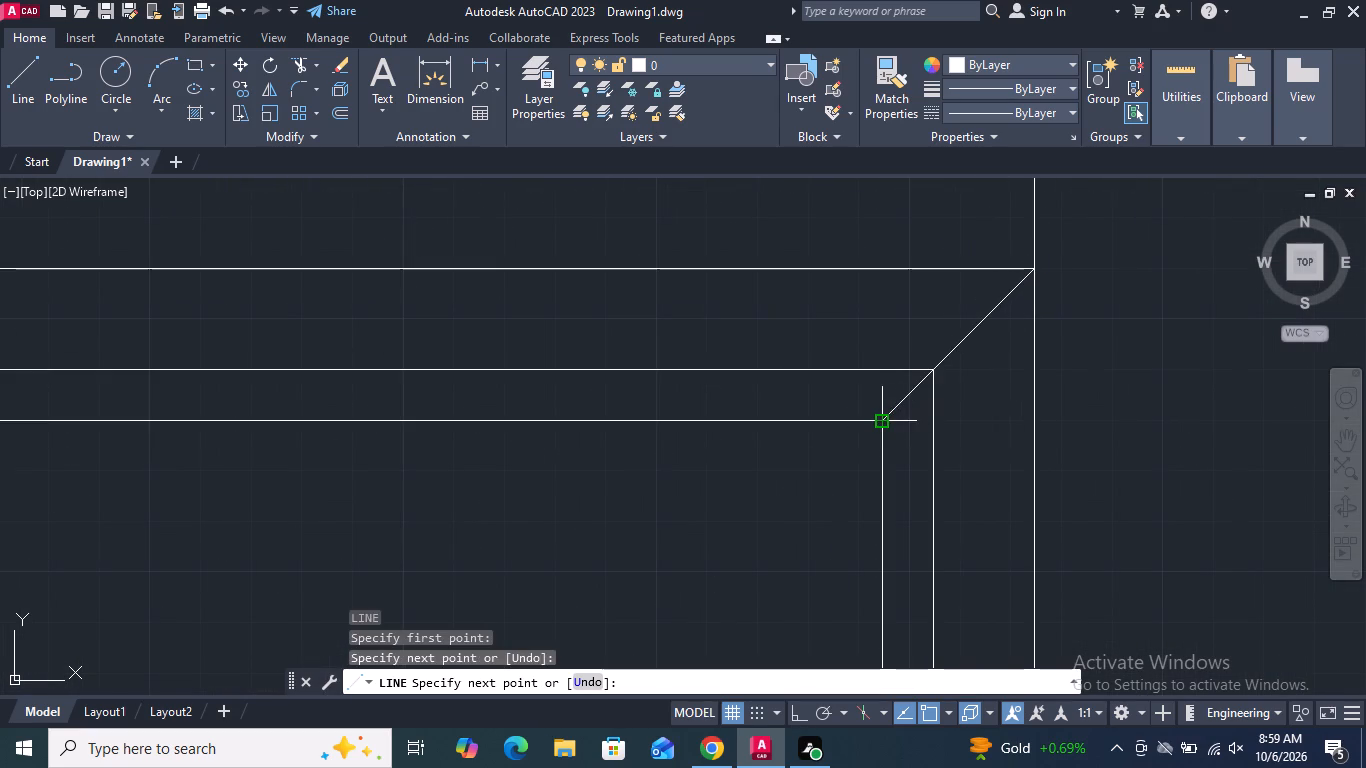
pyautogui.press('Return')
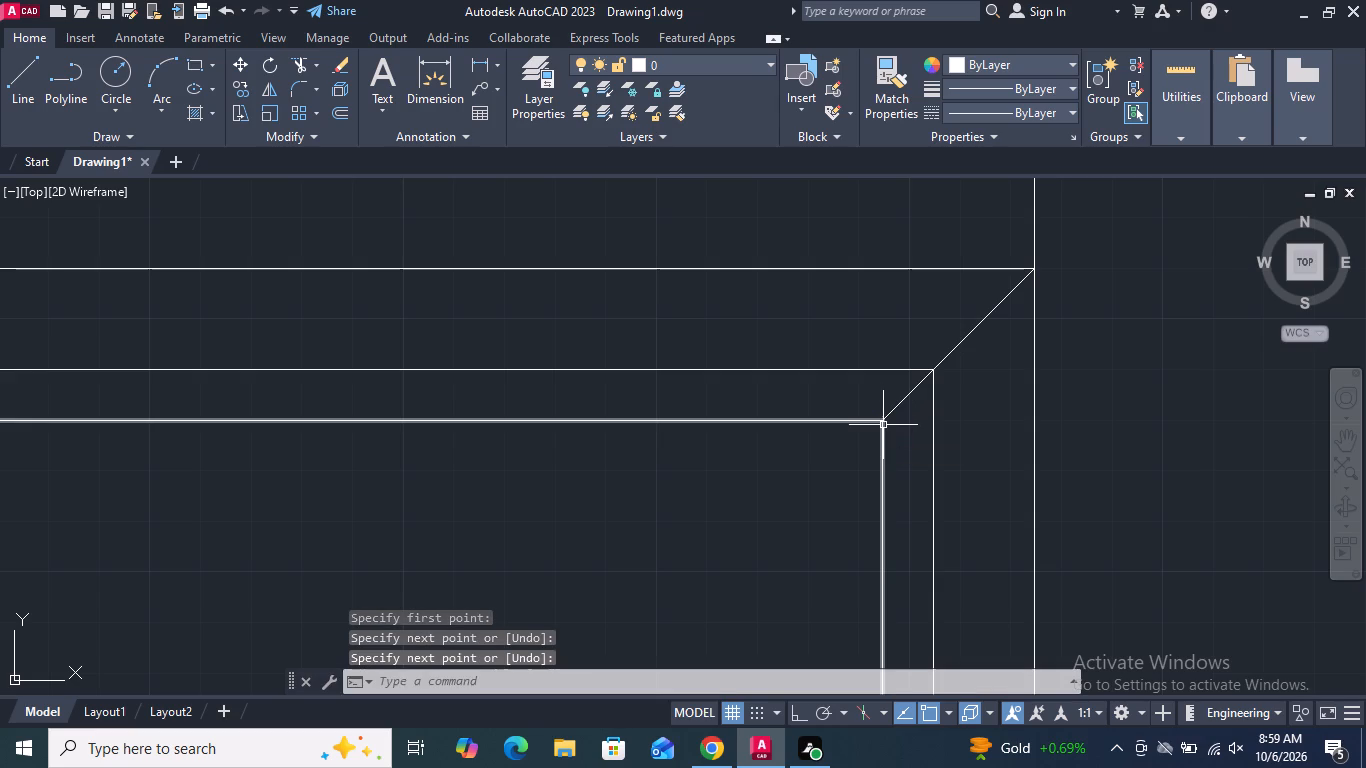
# Draw matching diagonal mitre lines from the outermost to the innermost rectangle at the lower panel's two bottom corners.
pyautogui.press('Return')
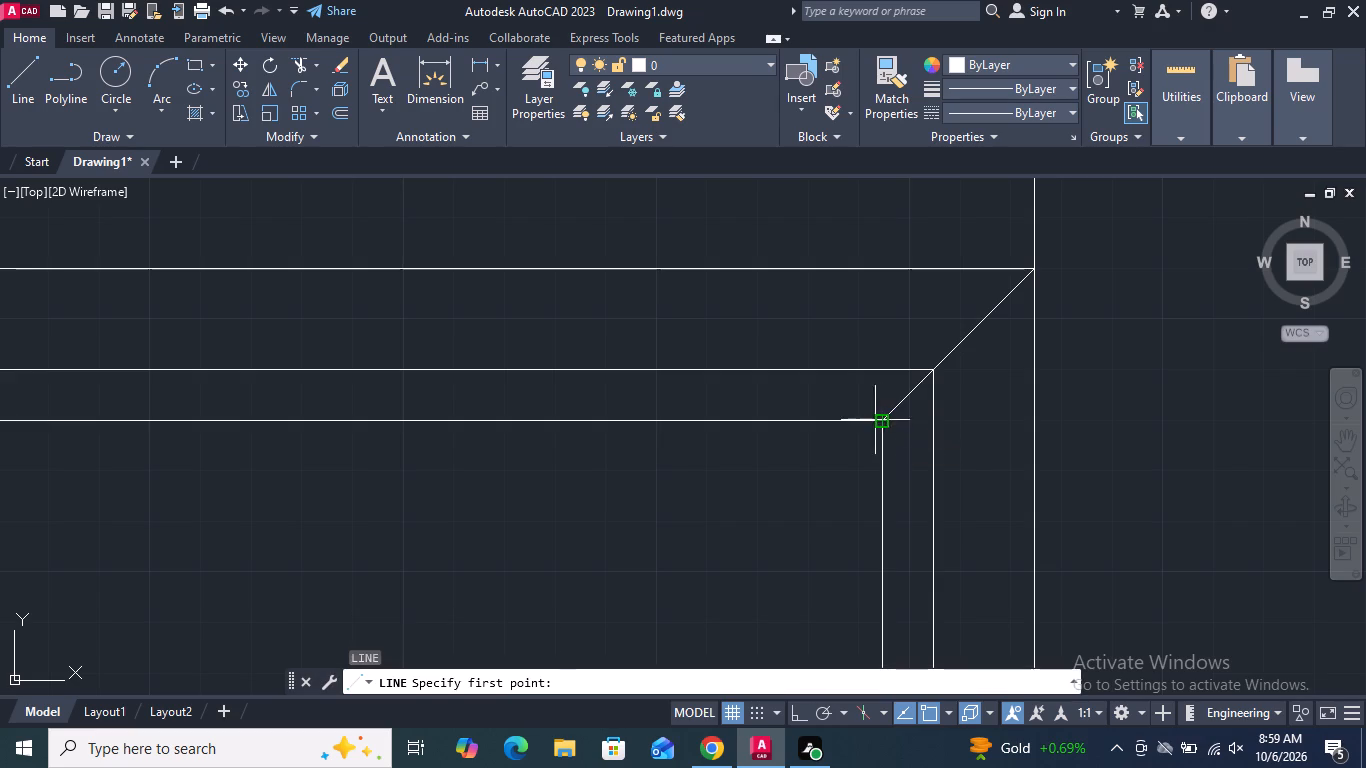
pyautogui.scroll(-3, 863, 388)
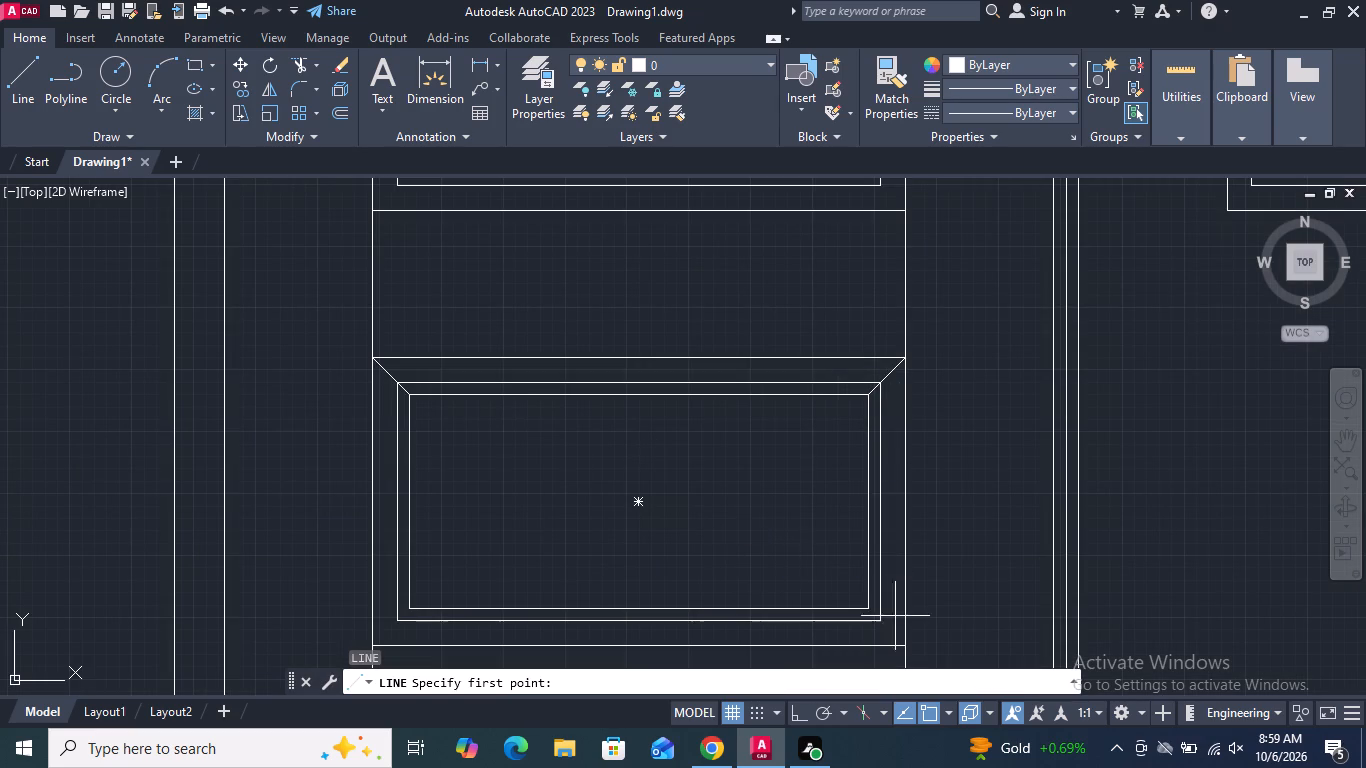
pyautogui.scroll(2, 897, 632)
pyautogui.scroll(-3, 884, 613)
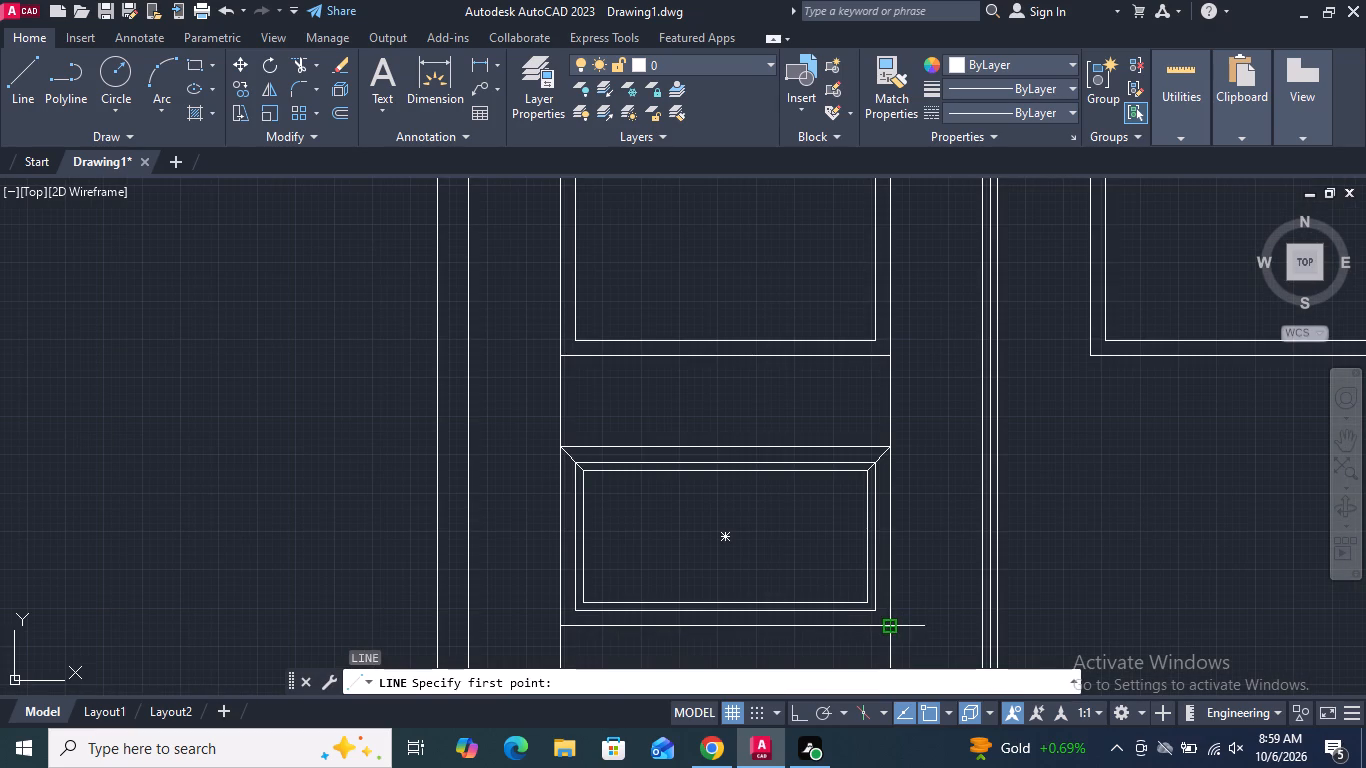
pyautogui.click(889, 629)
pyautogui.click(869, 598)
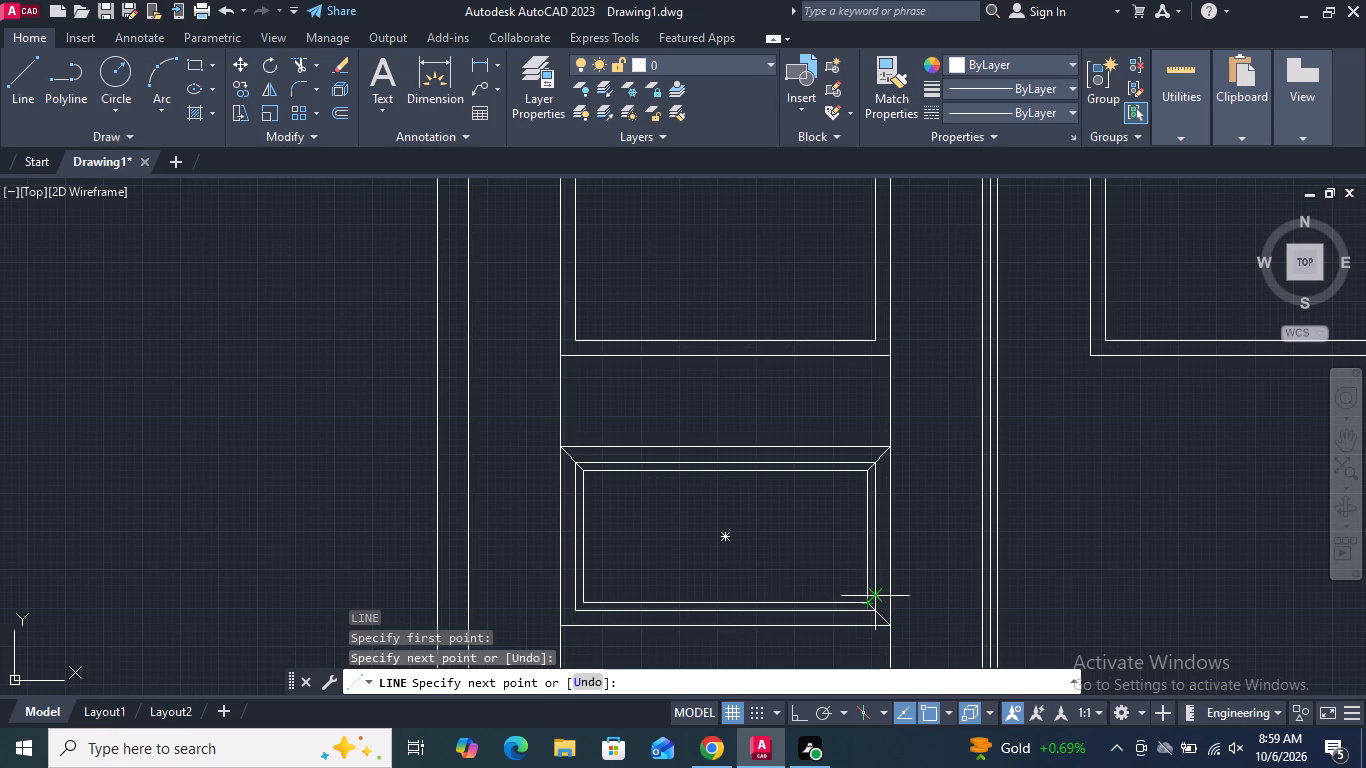
pyautogui.press('Return')
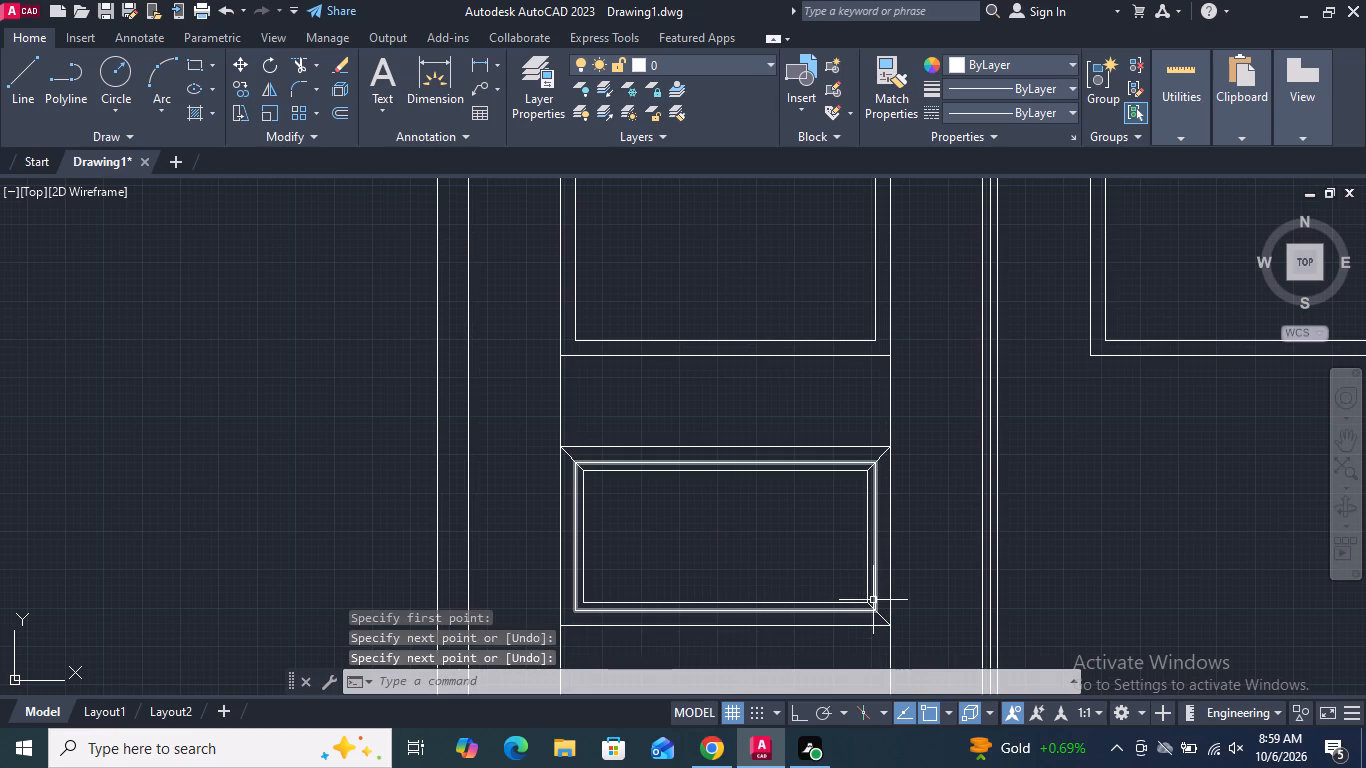
pyautogui.scroll(2, 724, 663)
pyautogui.moveTo(642, 623); pyautogui.dragTo(661, 581, button='middle')
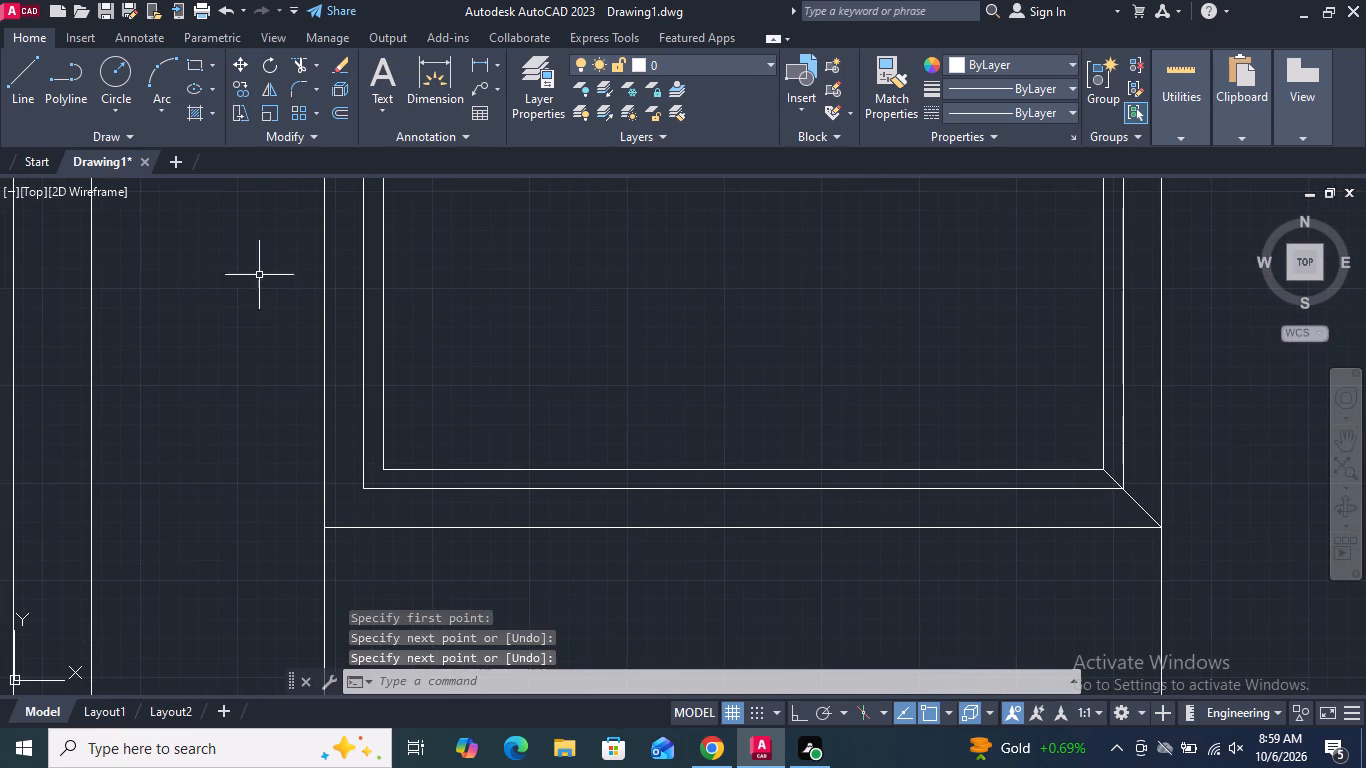
pyautogui.click(28, 85)
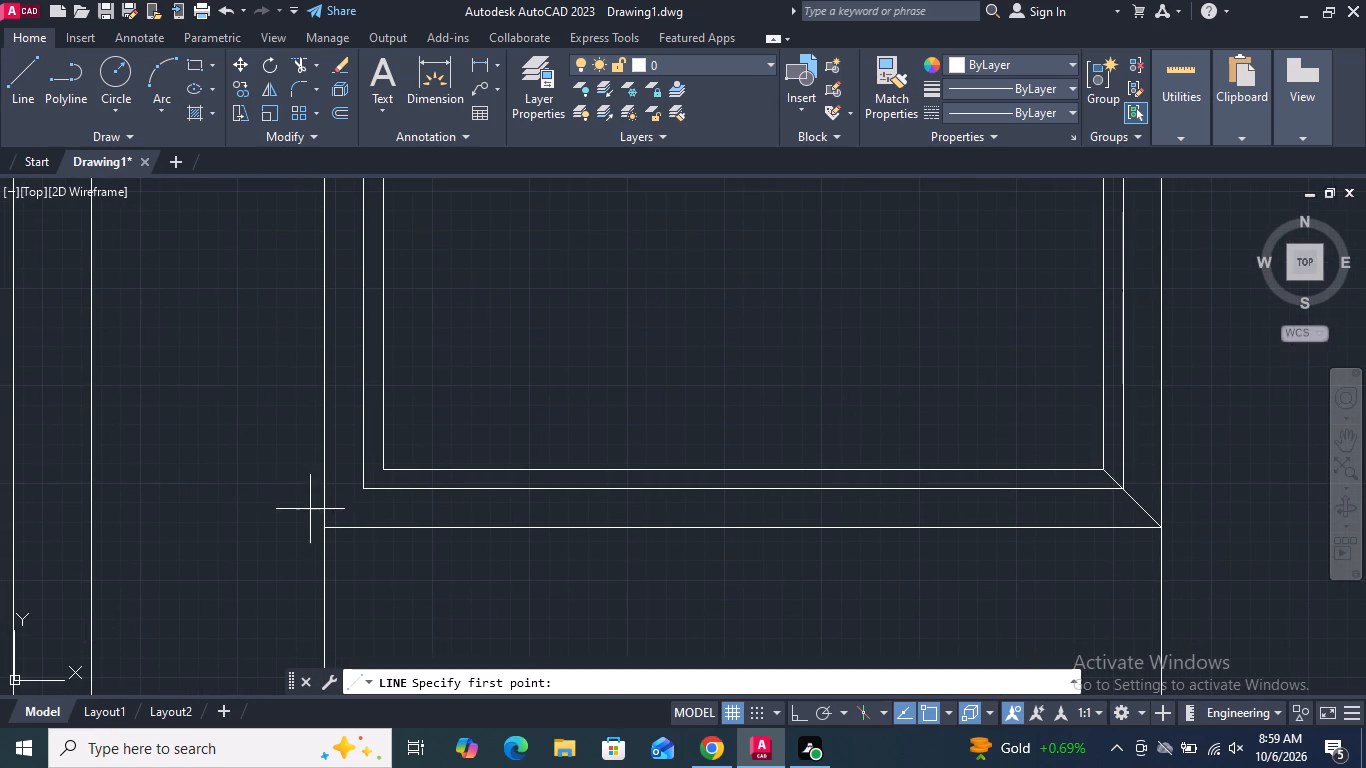
pyautogui.click(321, 533)
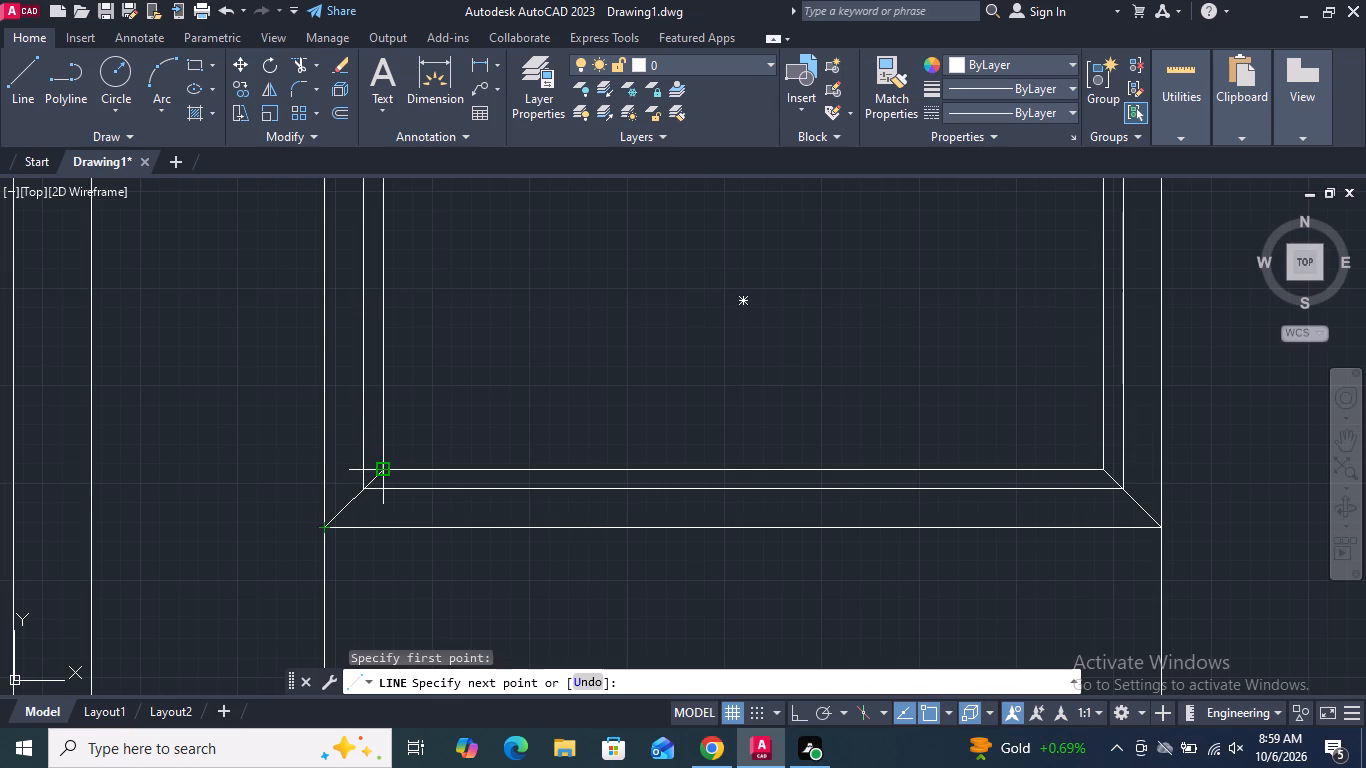
pyautogui.scroll(2, 380, 469)
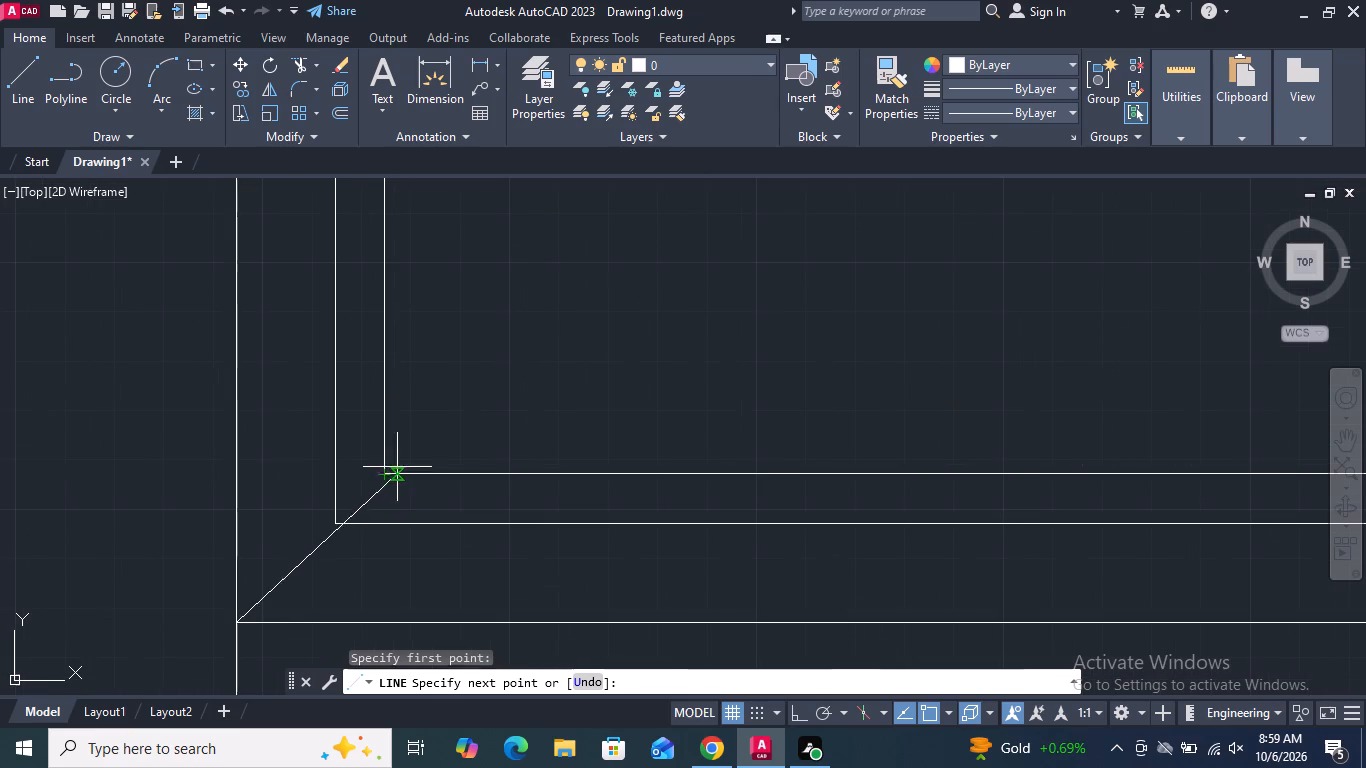
pyautogui.click(389, 474)
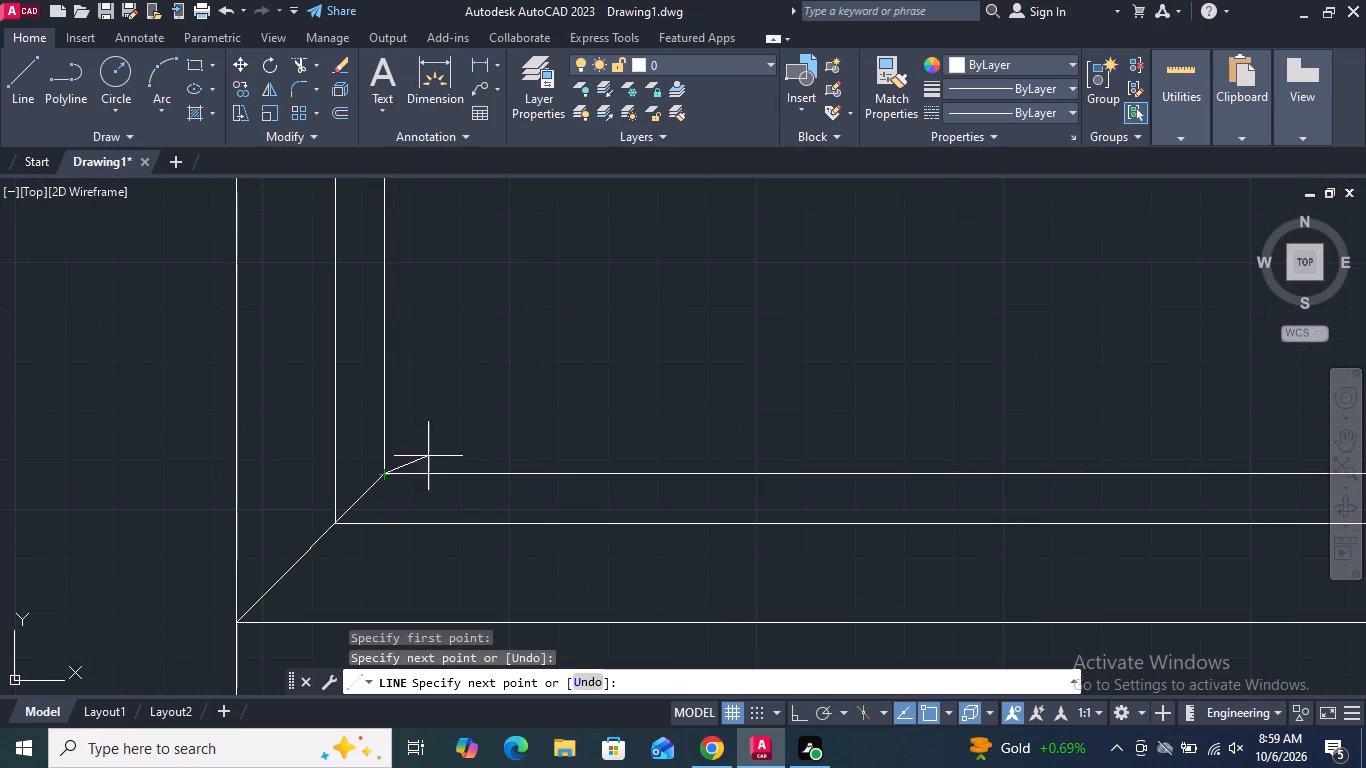
pyautogui.press('Return')
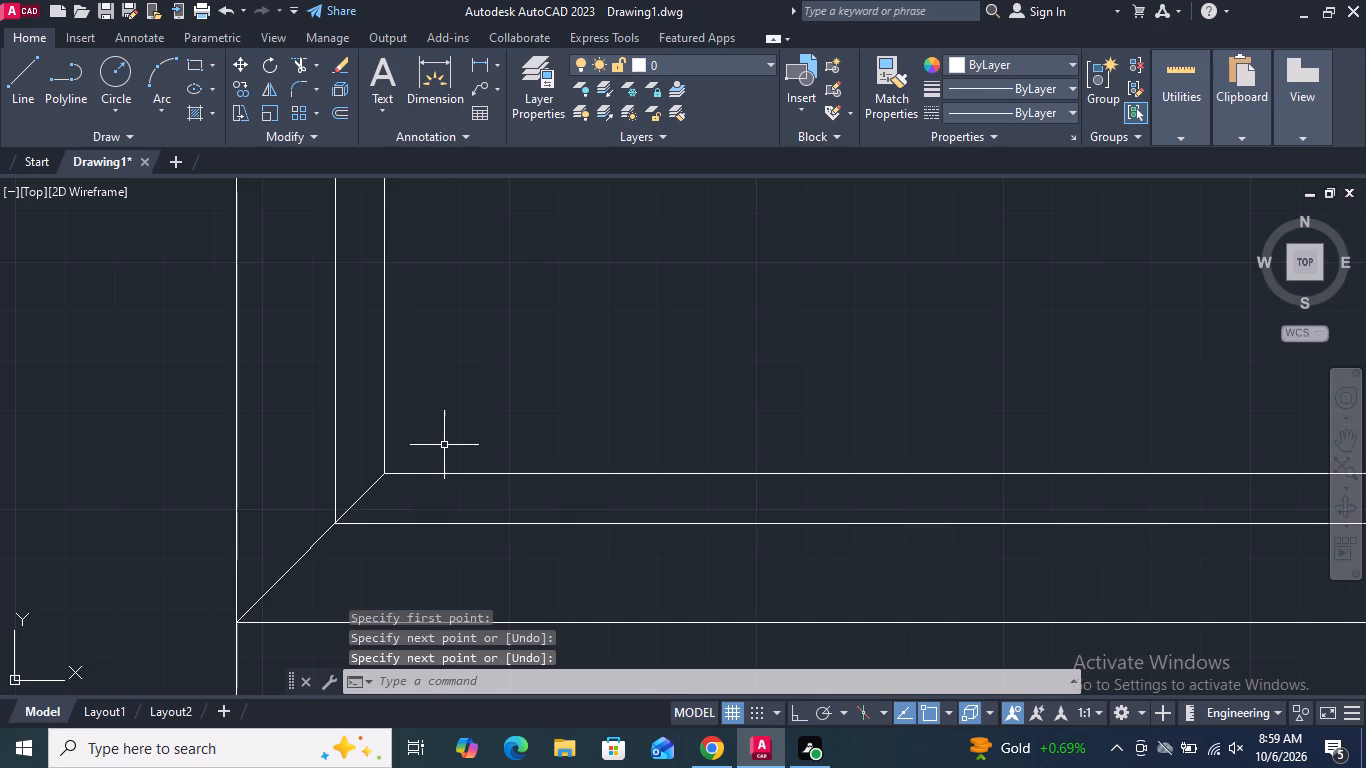
# Delete the two vertical guide lines running from the left upper panel down to the frame's inner bottom line.
pyautogui.scroll(-5, 438, 470)
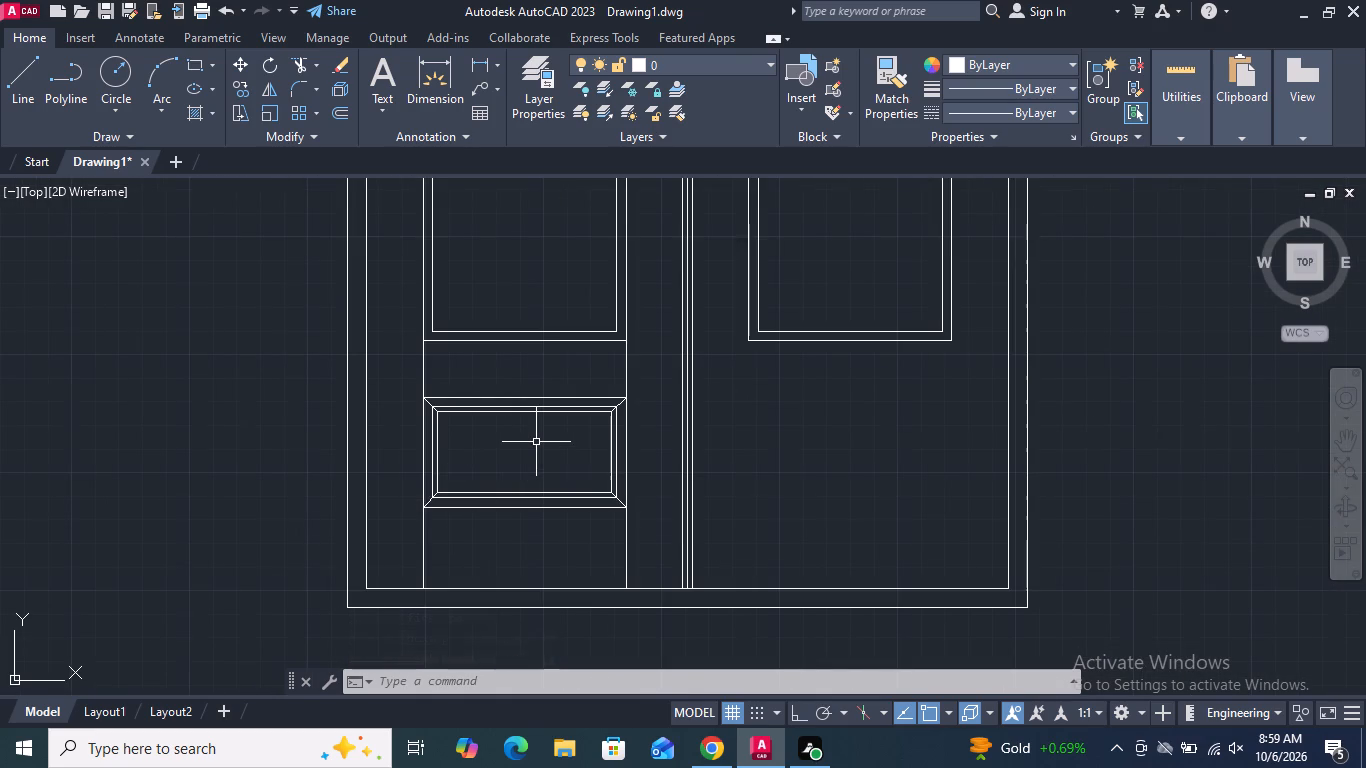
pyautogui.click(634, 546)
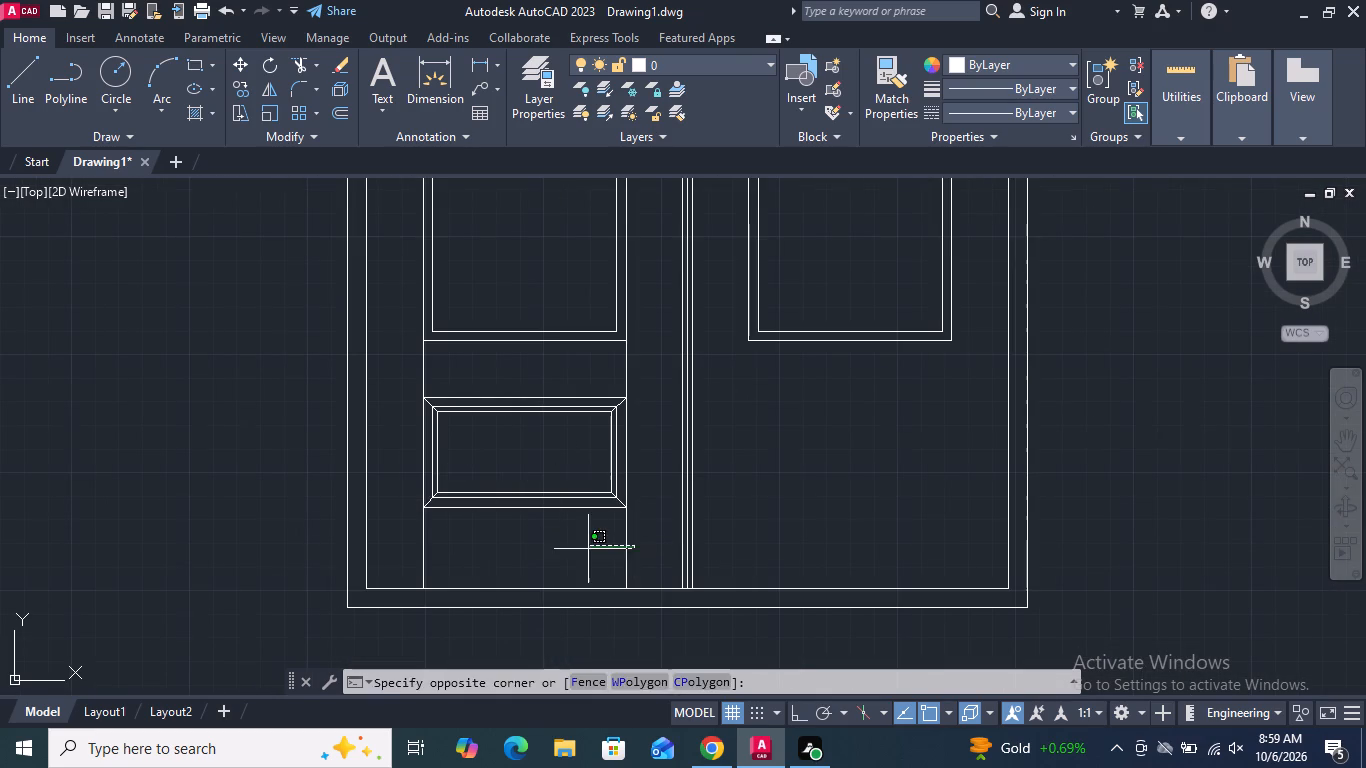
pyautogui.click(584, 550)
pyautogui.moveTo(454, 554); pyautogui.dragTo(439, 557)
pyautogui.click(413, 556)
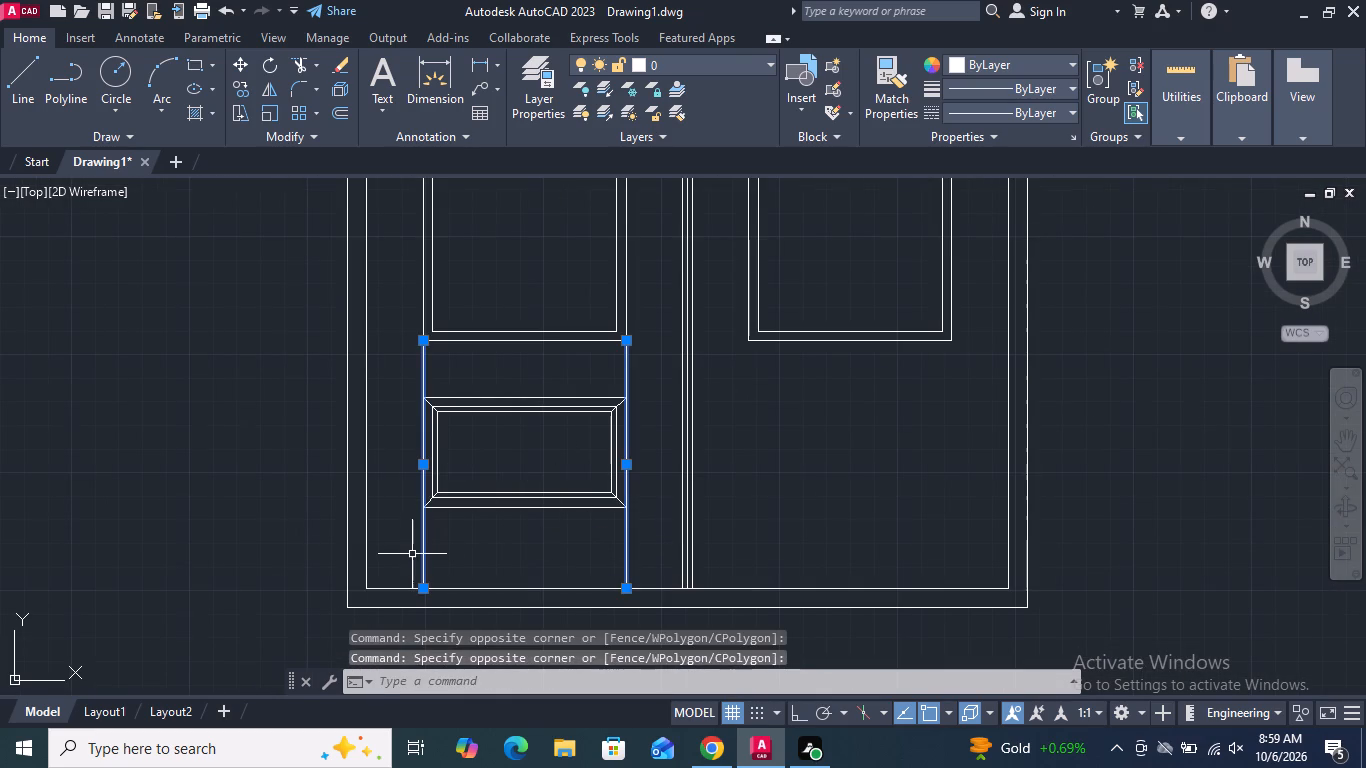
pyautogui.press('Delete')
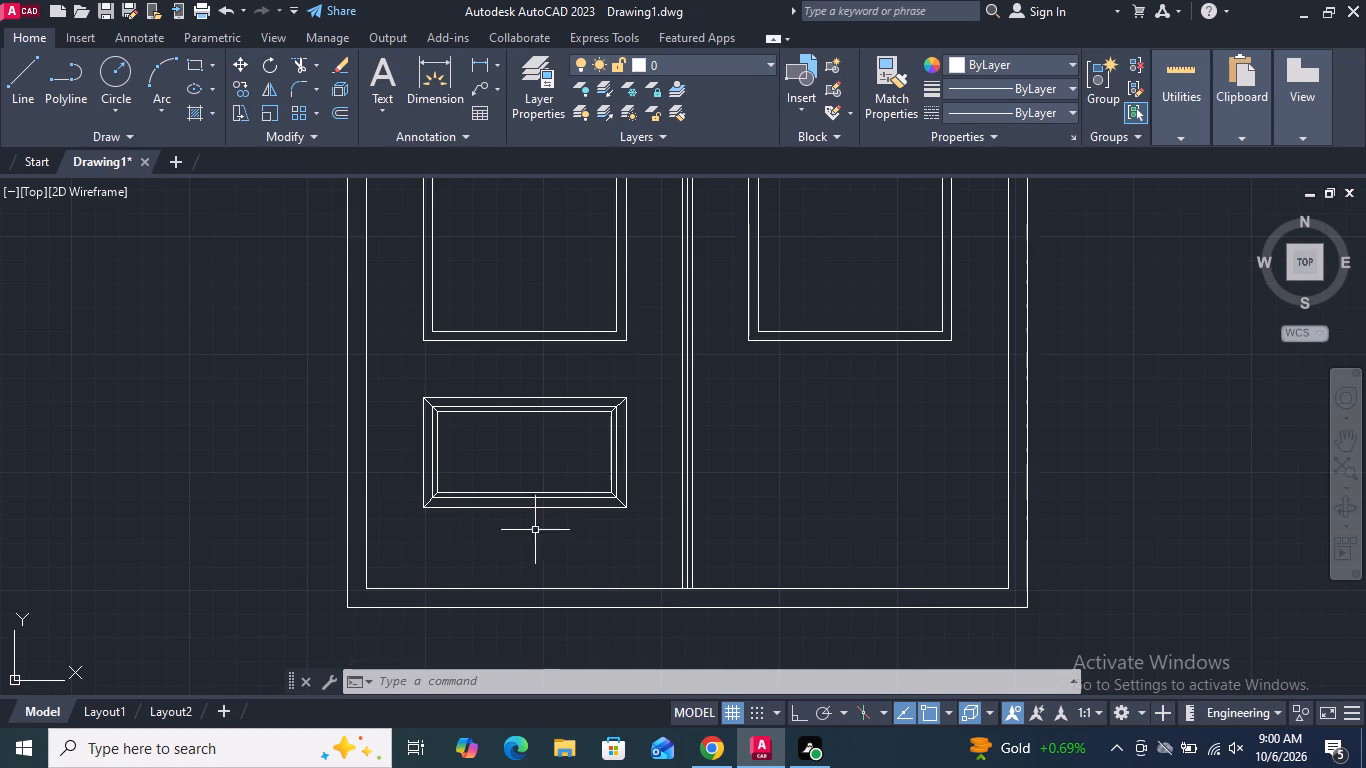
# Copy the mitred lower panel to the right leaf, using the upper panels' outer bottom-left corners as base and destination points.
pyautogui.click(650, 516)
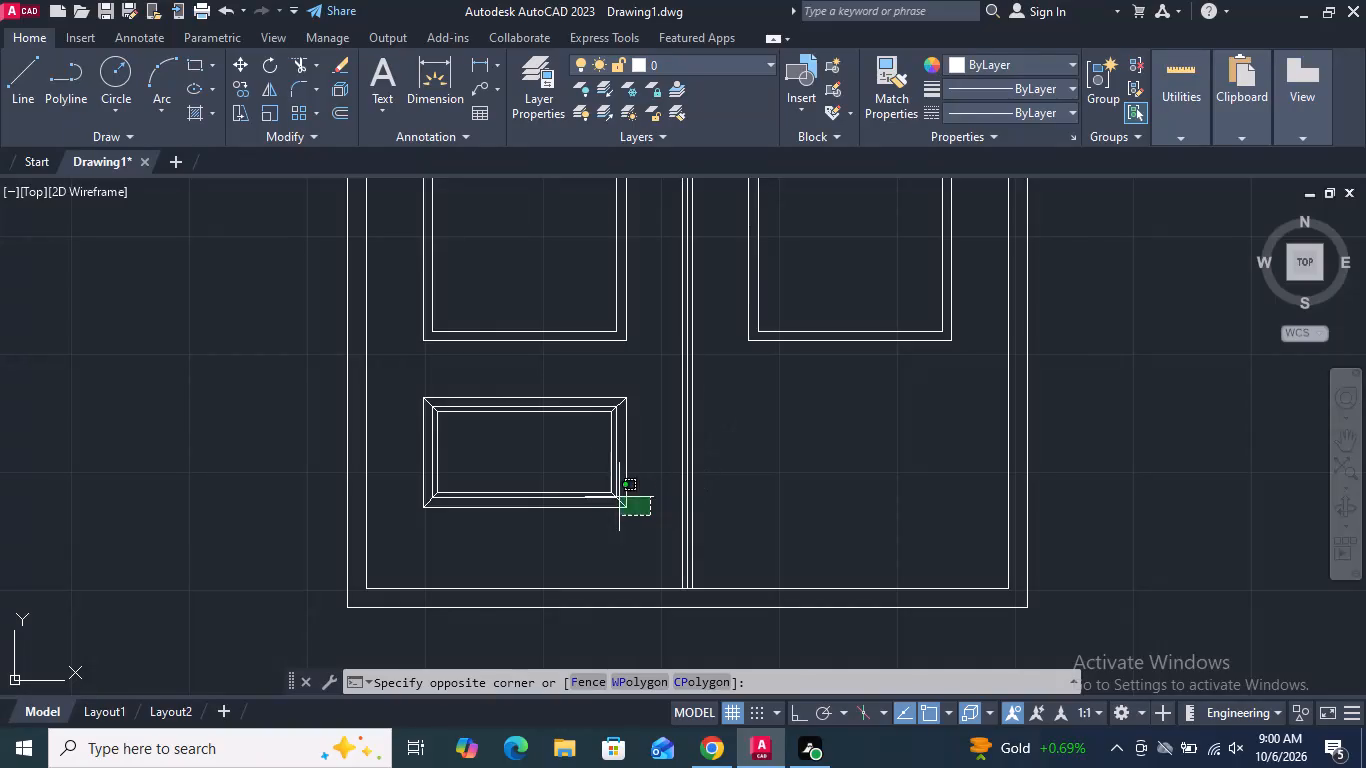
pyautogui.click(405, 388)
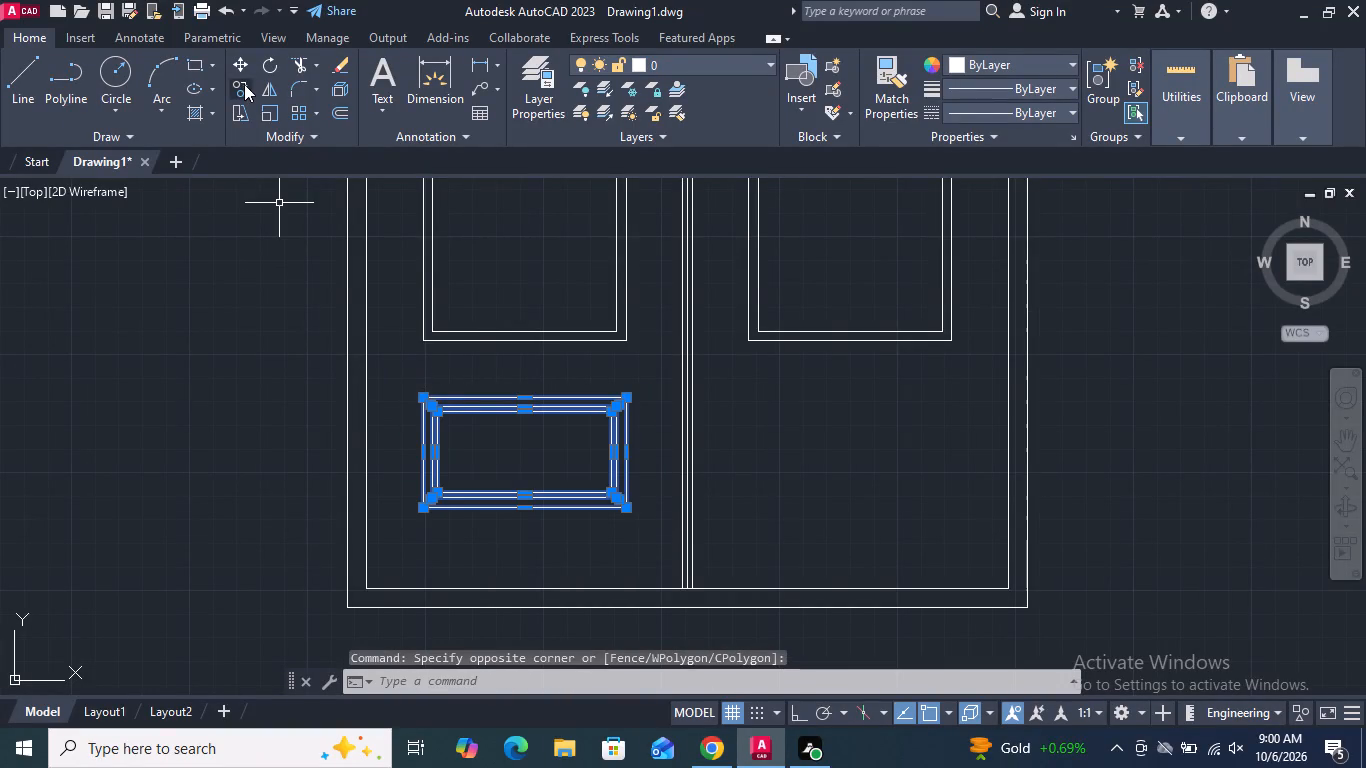
pyautogui.click(244, 82)
pyautogui.click(420, 346)
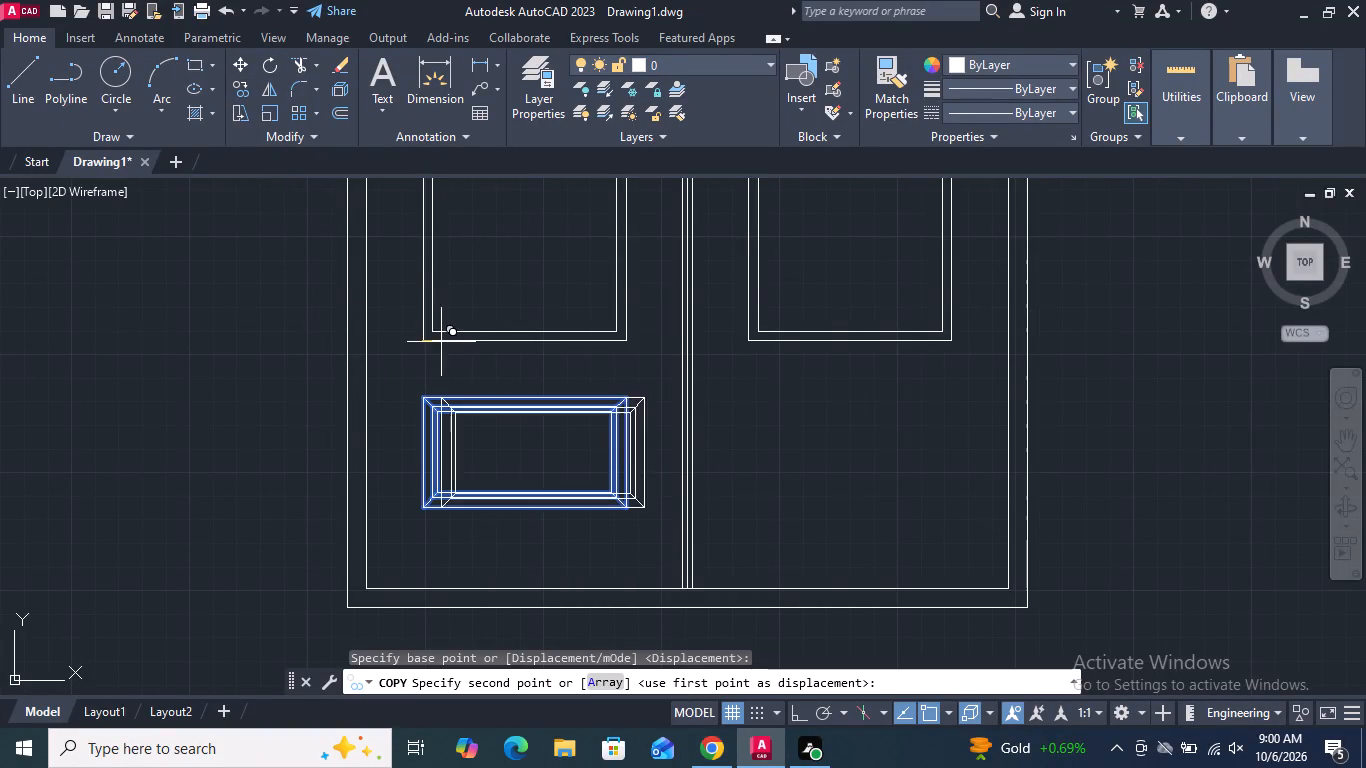
pyautogui.click(749, 339)
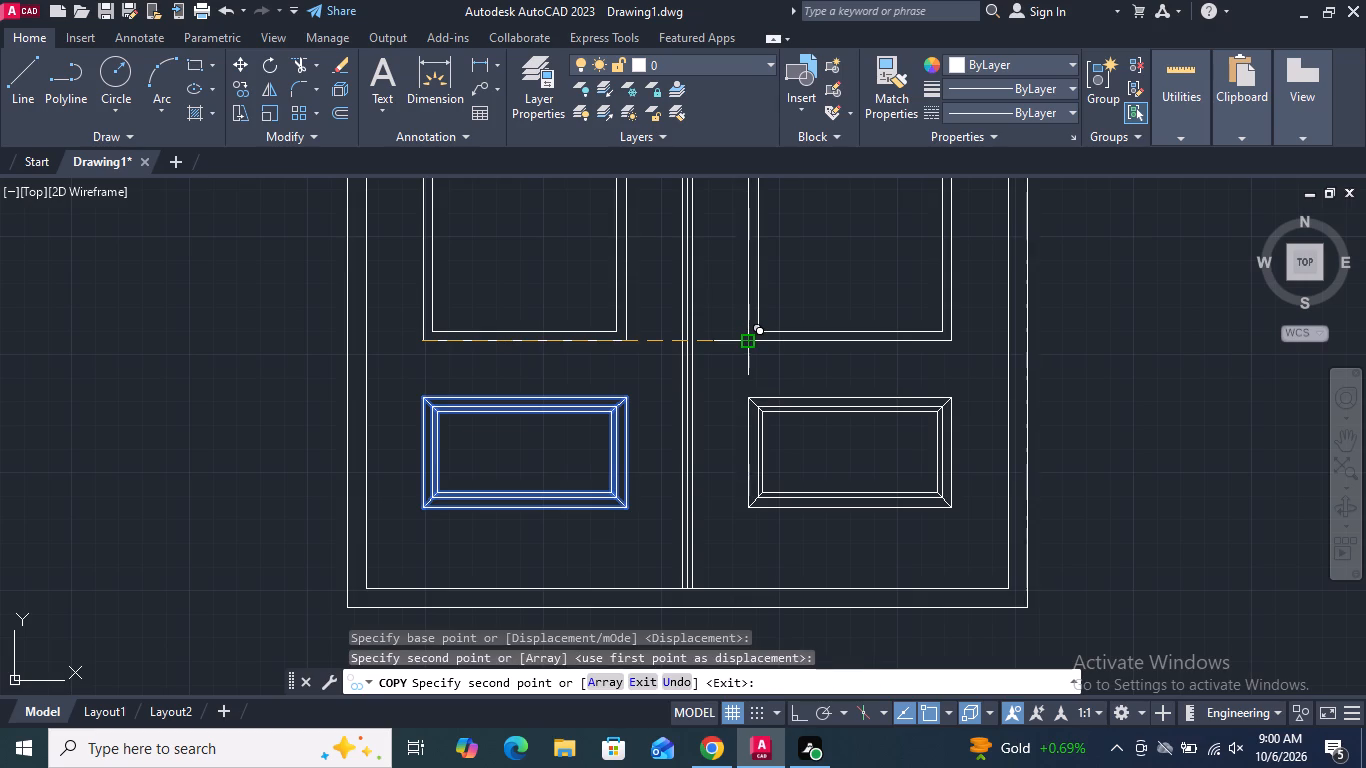
pyautogui.press('Return')
# With Ortho on, draw a vertical line from the midpoint of the left upper panel's inner bottom edge up past the arched frame.
pyautogui.scroll(-4, 735, 416)
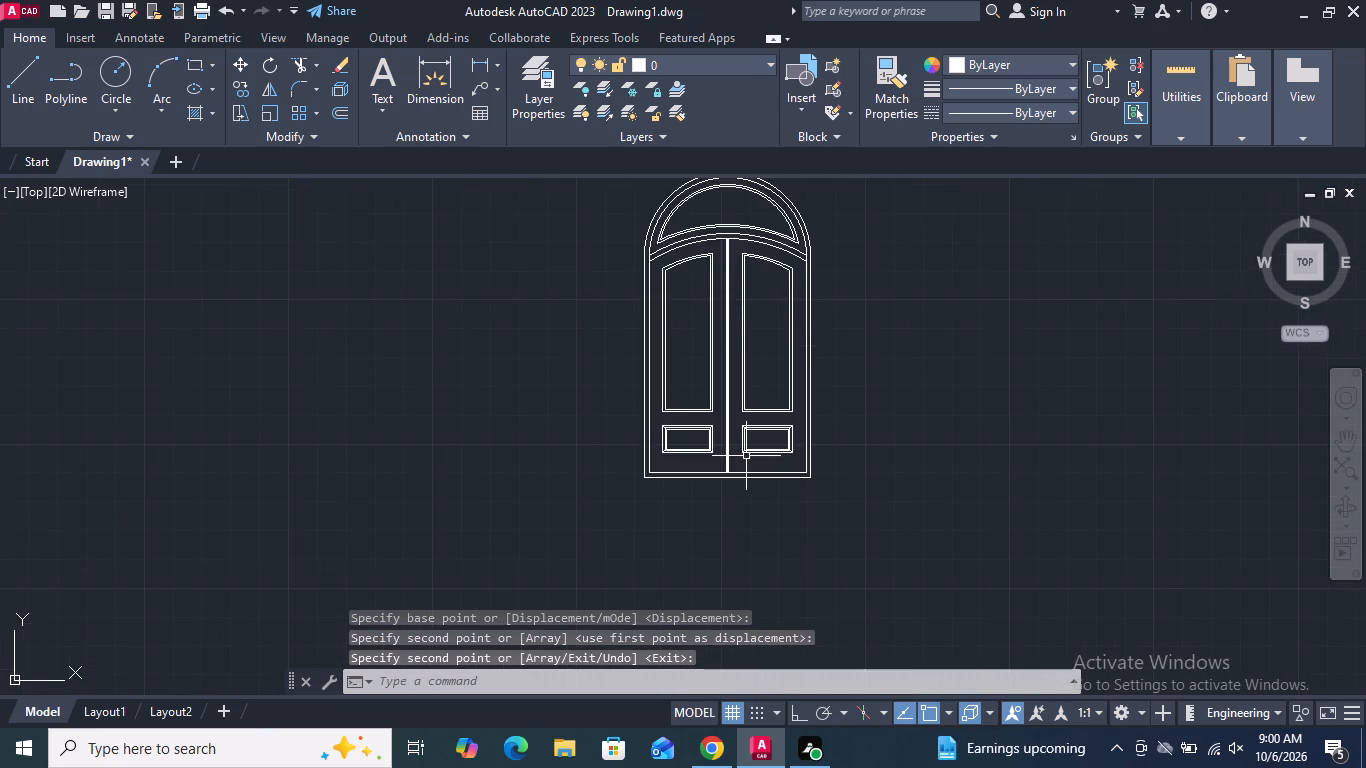
pyautogui.scroll(-1, 746, 457)
pyautogui.scroll(2, 778, 450)
pyautogui.moveTo(797, 421); pyautogui.dragTo(759, 452, button='middle')
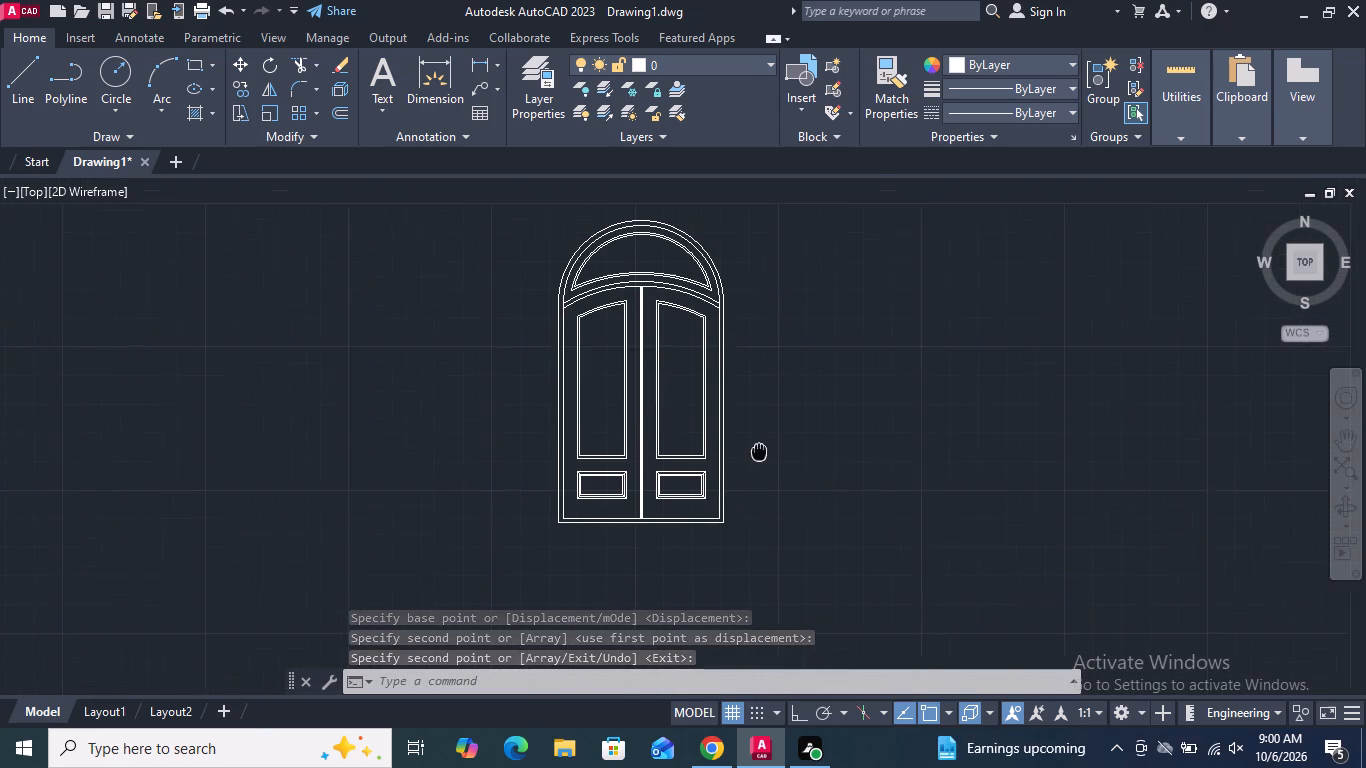
pyautogui.moveTo(759, 452); pyautogui.dragTo(746, 459, button='middle')
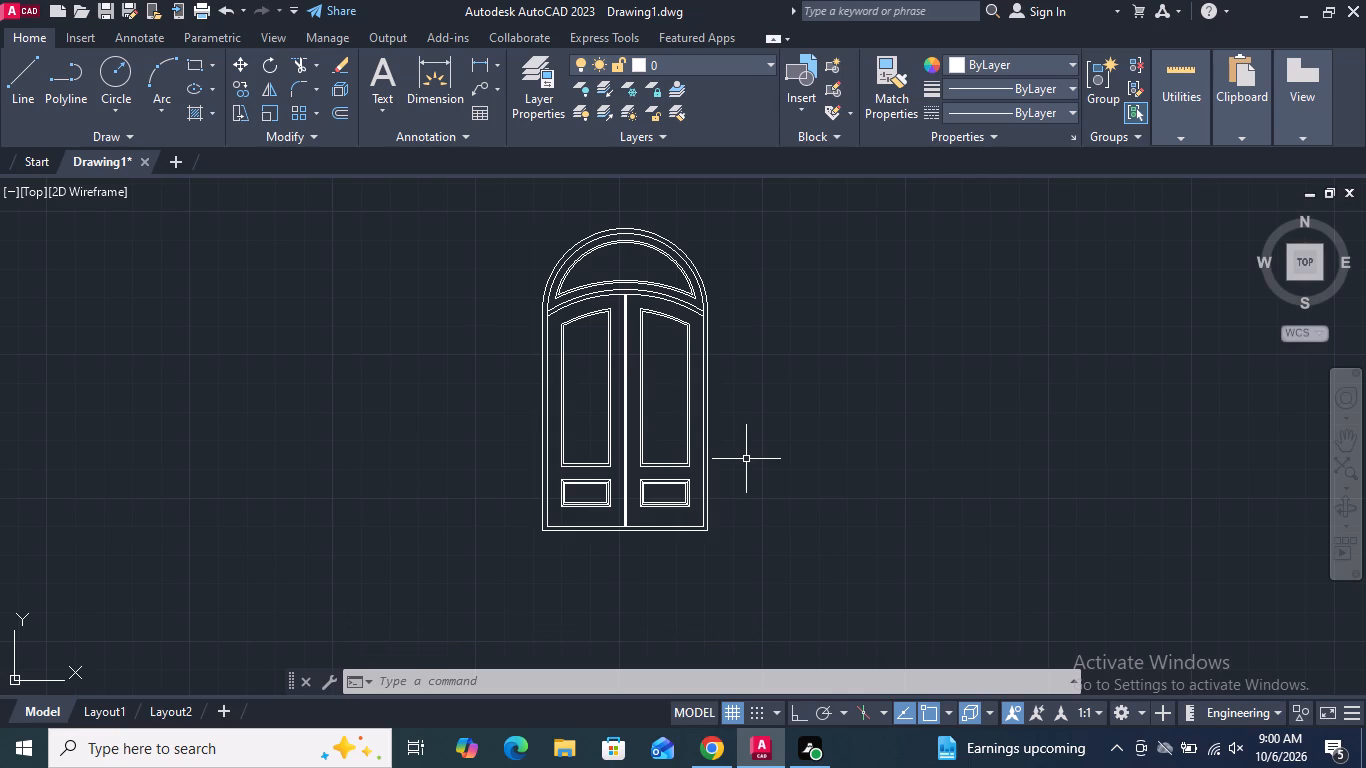
pyautogui.click(30, 95)
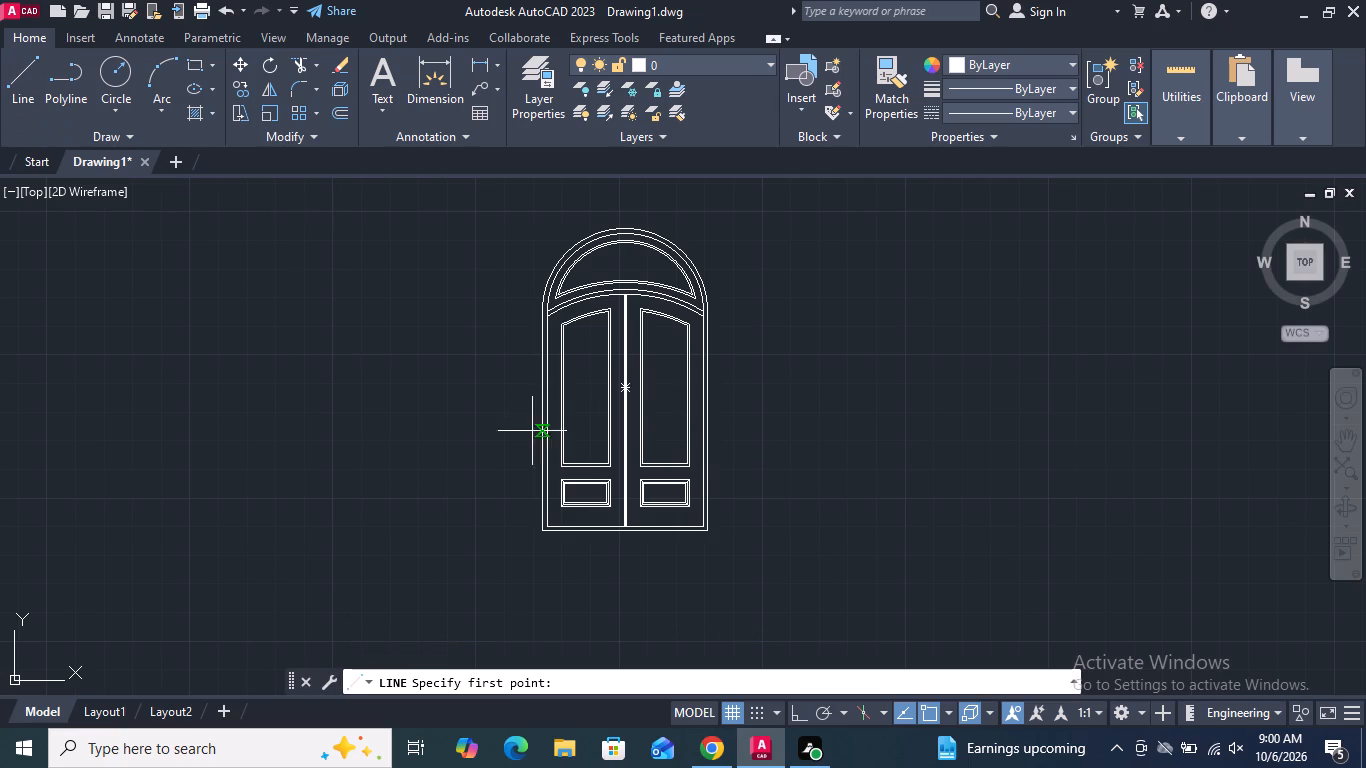
pyautogui.scroll(3, 606, 447)
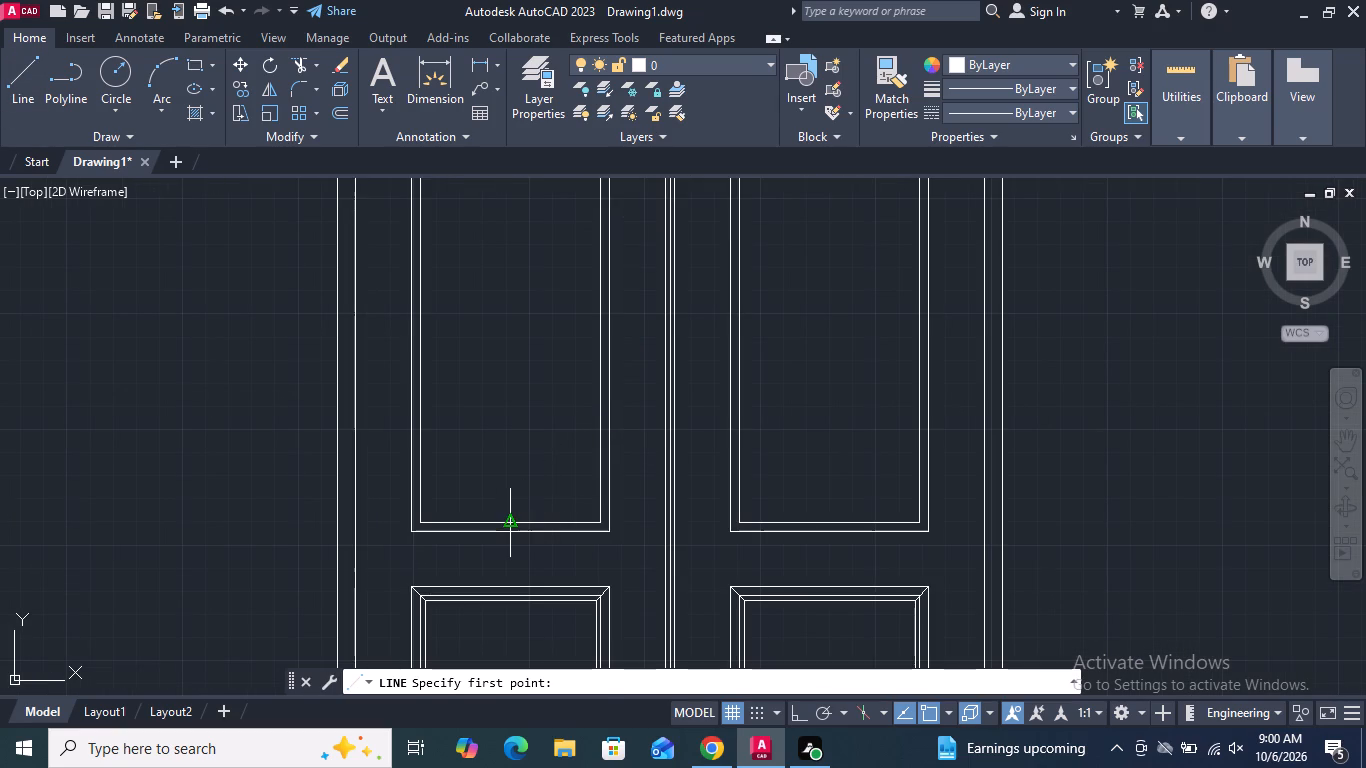
pyautogui.click(510, 523)
pyautogui.scroll(-2, 509, 524)
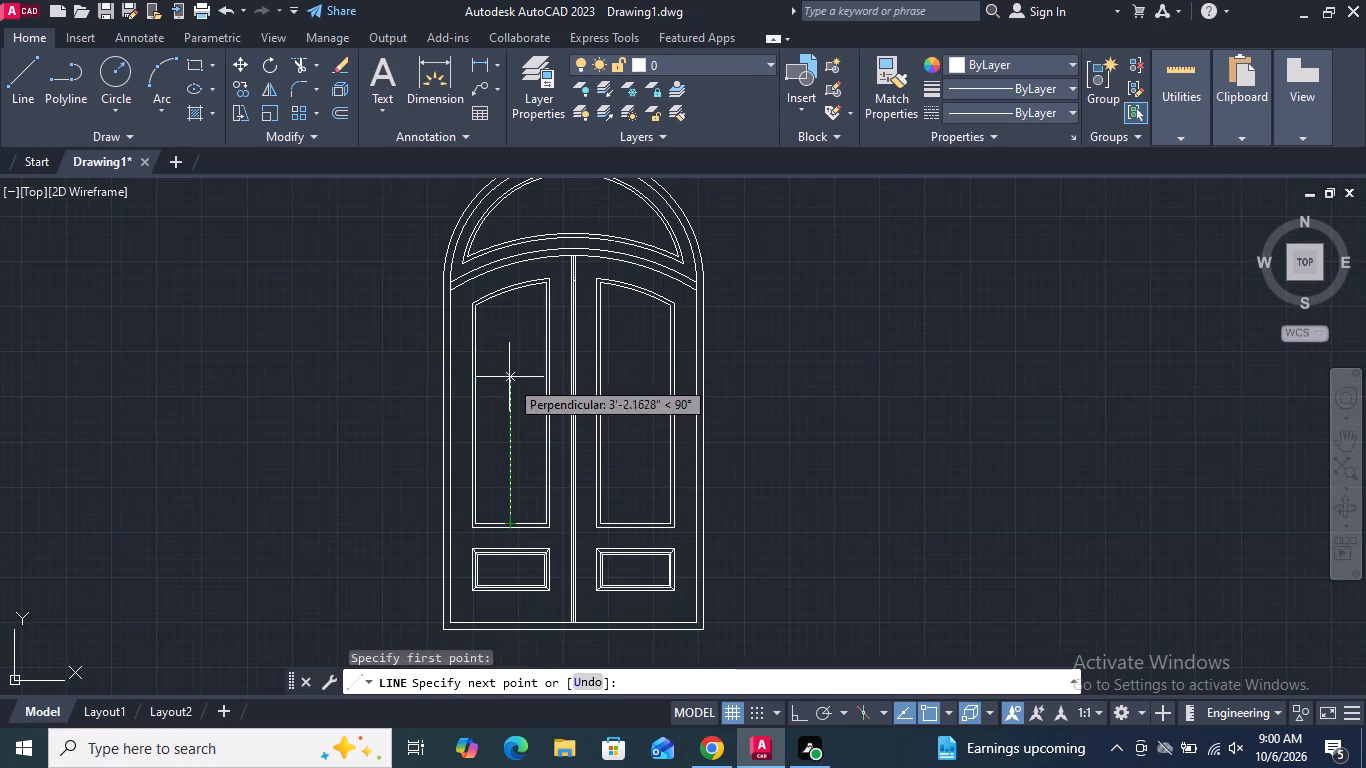
pyautogui.moveTo(514, 324); pyautogui.dragTo(514, 369, button='middle')
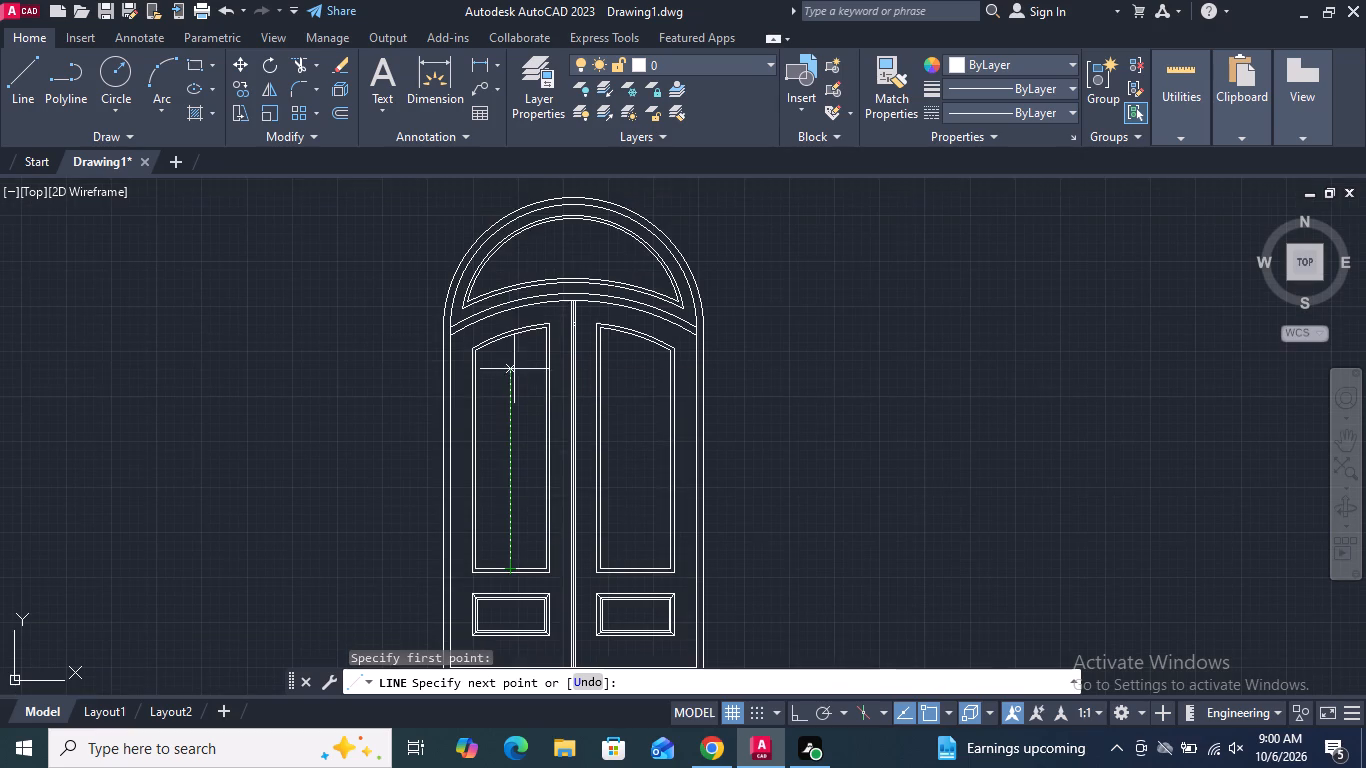
pyautogui.scroll(1, 509, 235)
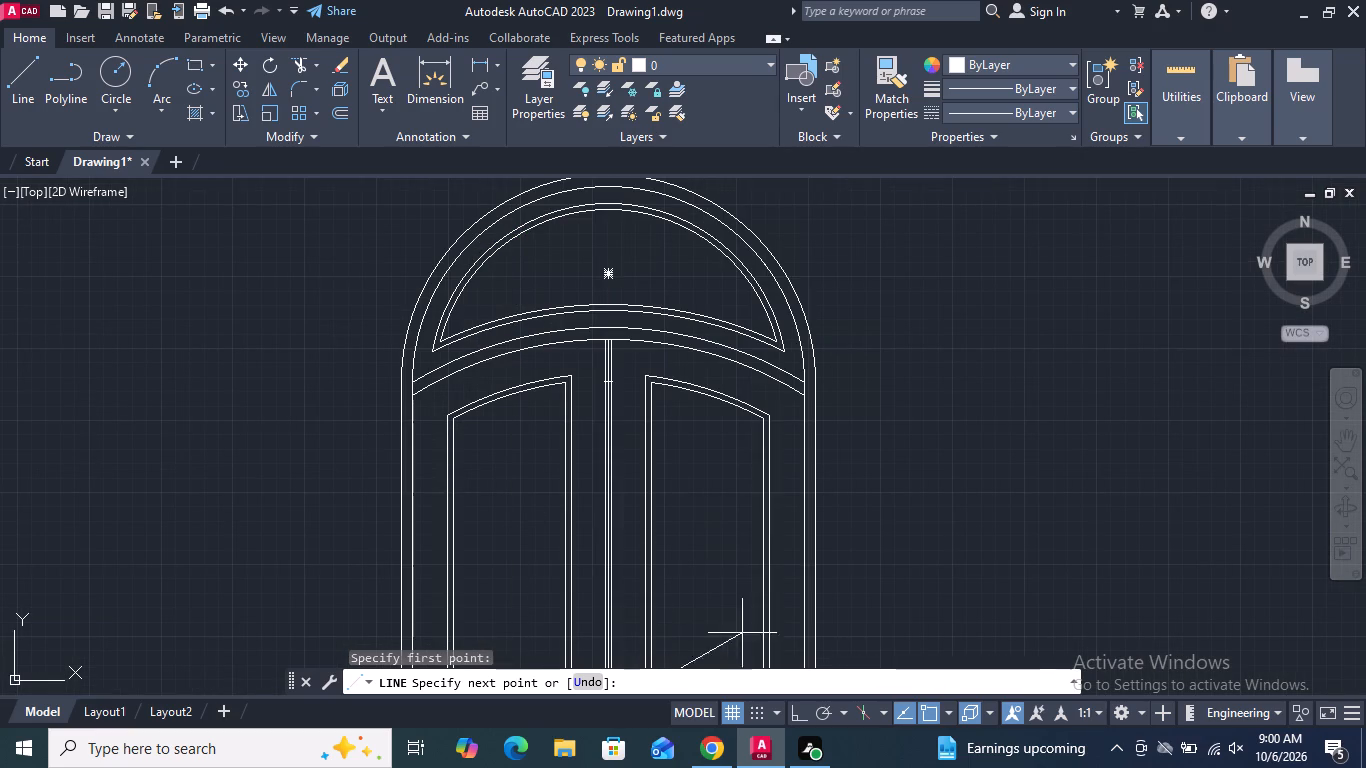
pyautogui.moveTo(793, 709); pyautogui.dragTo(786, 693)
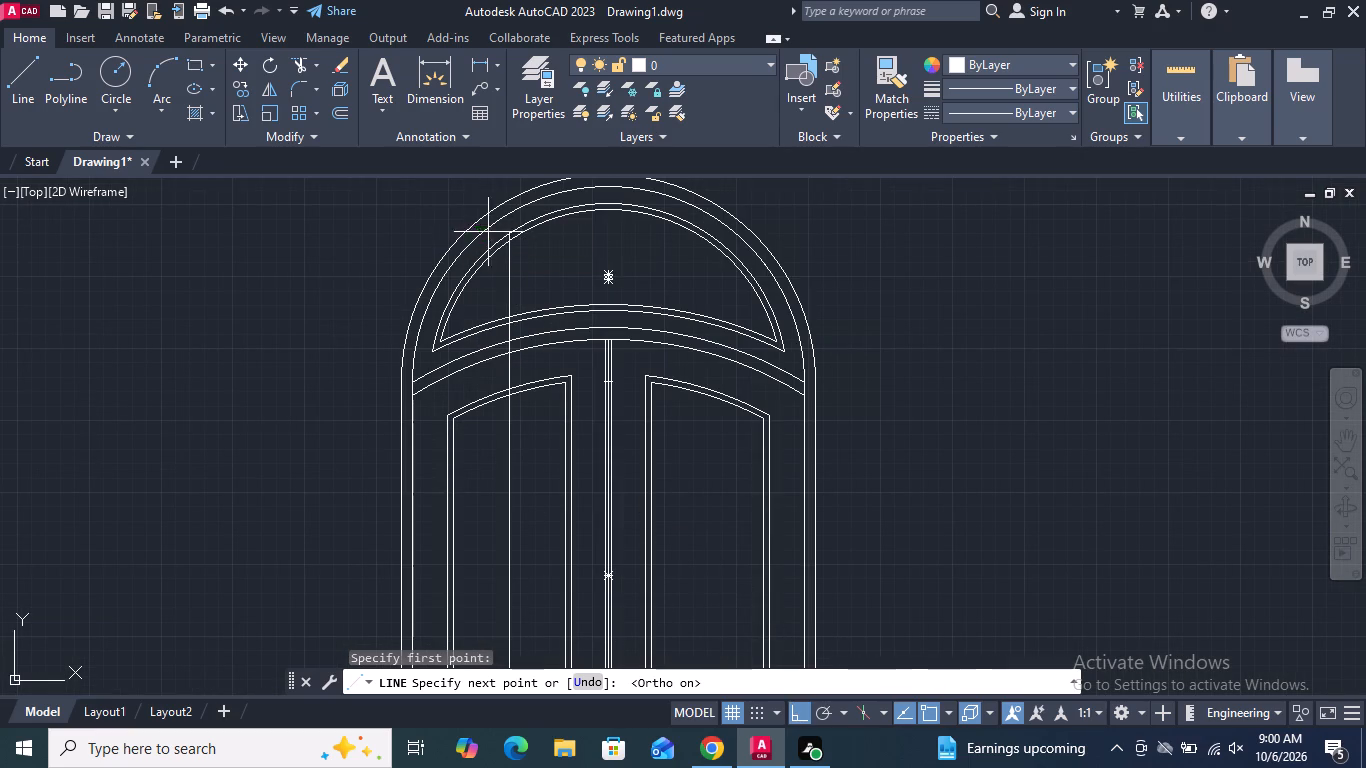
pyautogui.scroll(3, 509, 239)
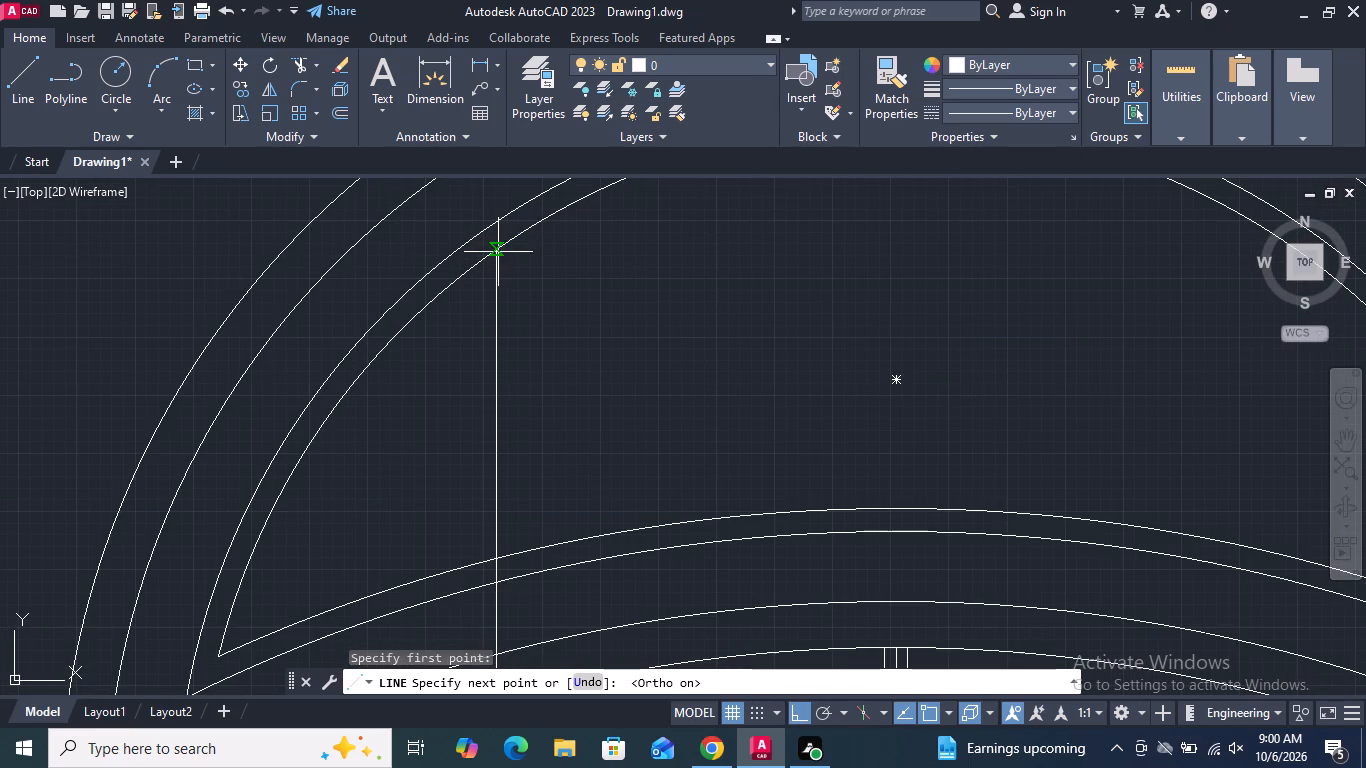
pyautogui.scroll(-1, 496, 286)
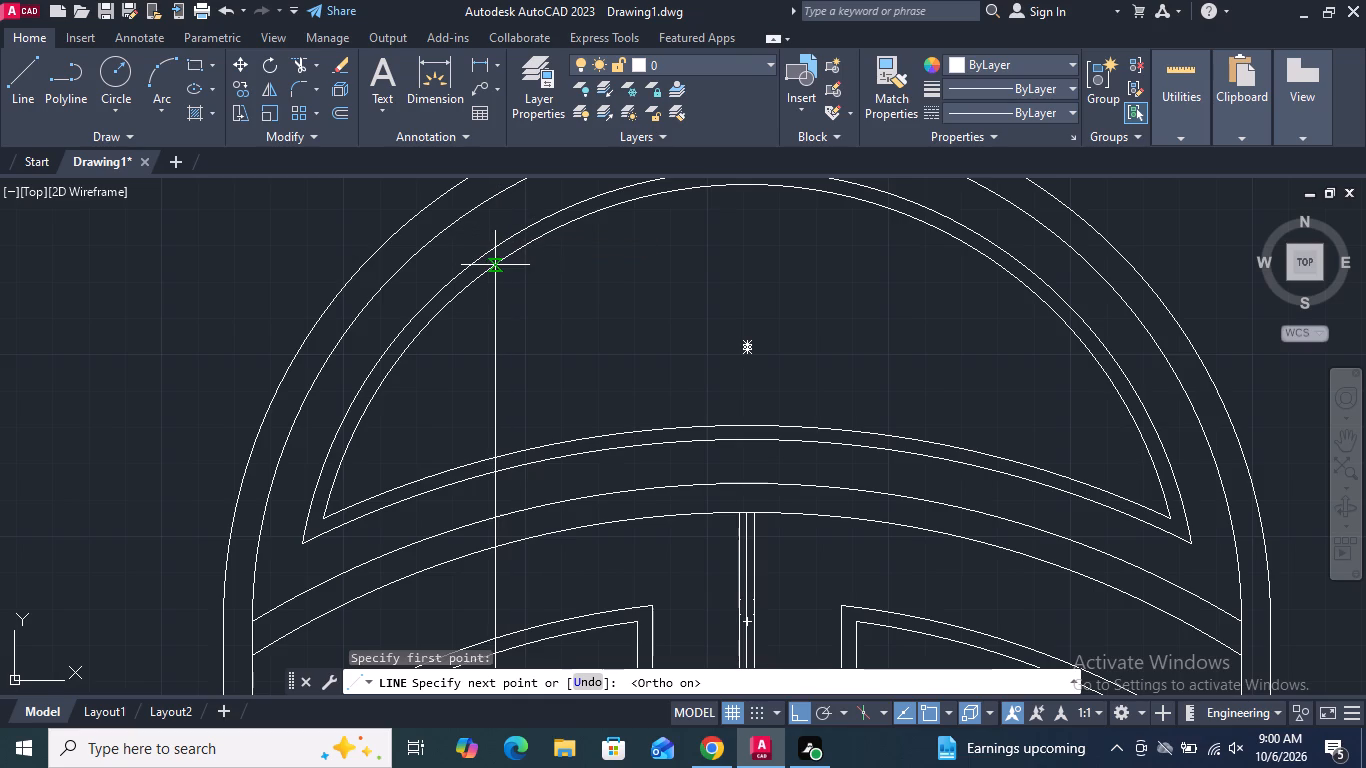
pyautogui.scroll(-2, 498, 282)
pyautogui.click(500, 190)
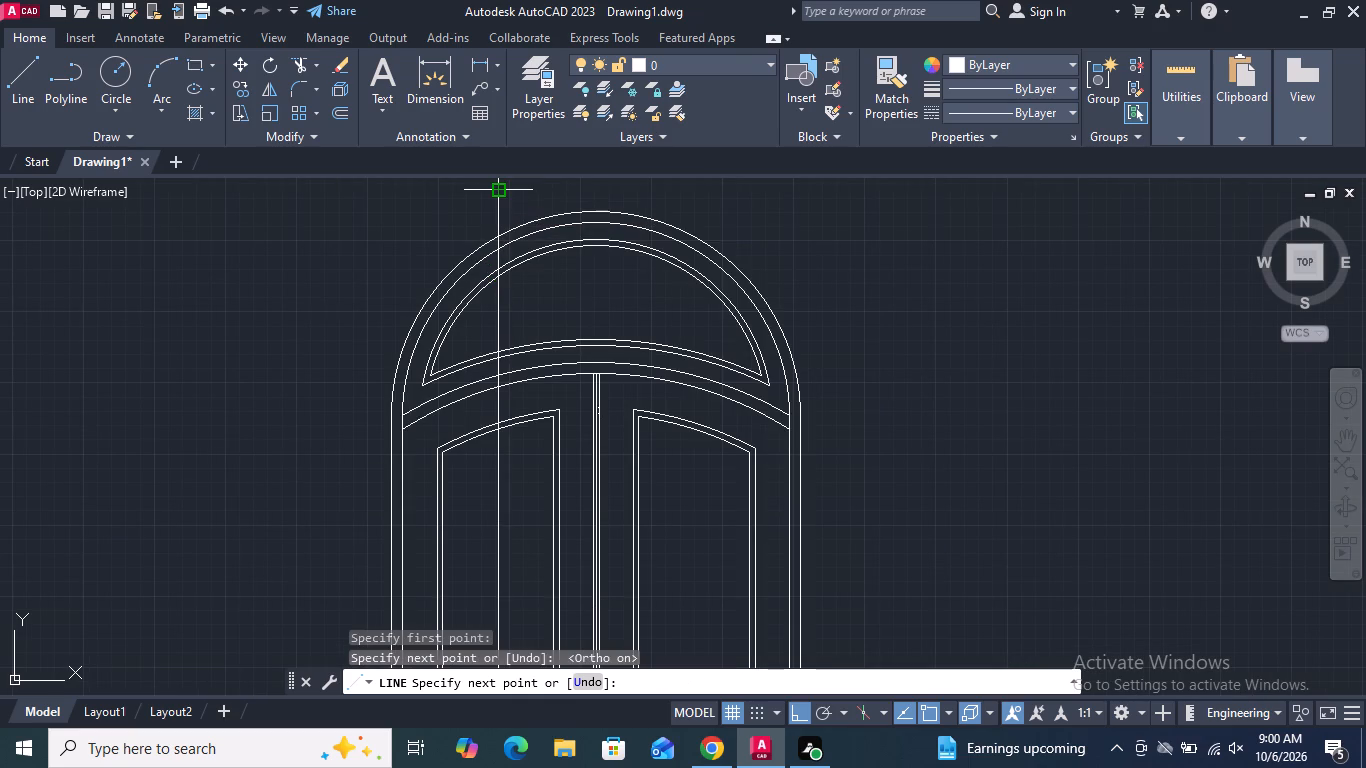
pyautogui.press('Return')
# Offset the left upper panel's vertical centre line 0.5" to both sides.
pyautogui.scroll(-1, 500, 251)
pyautogui.scroll(1, 509, 414)
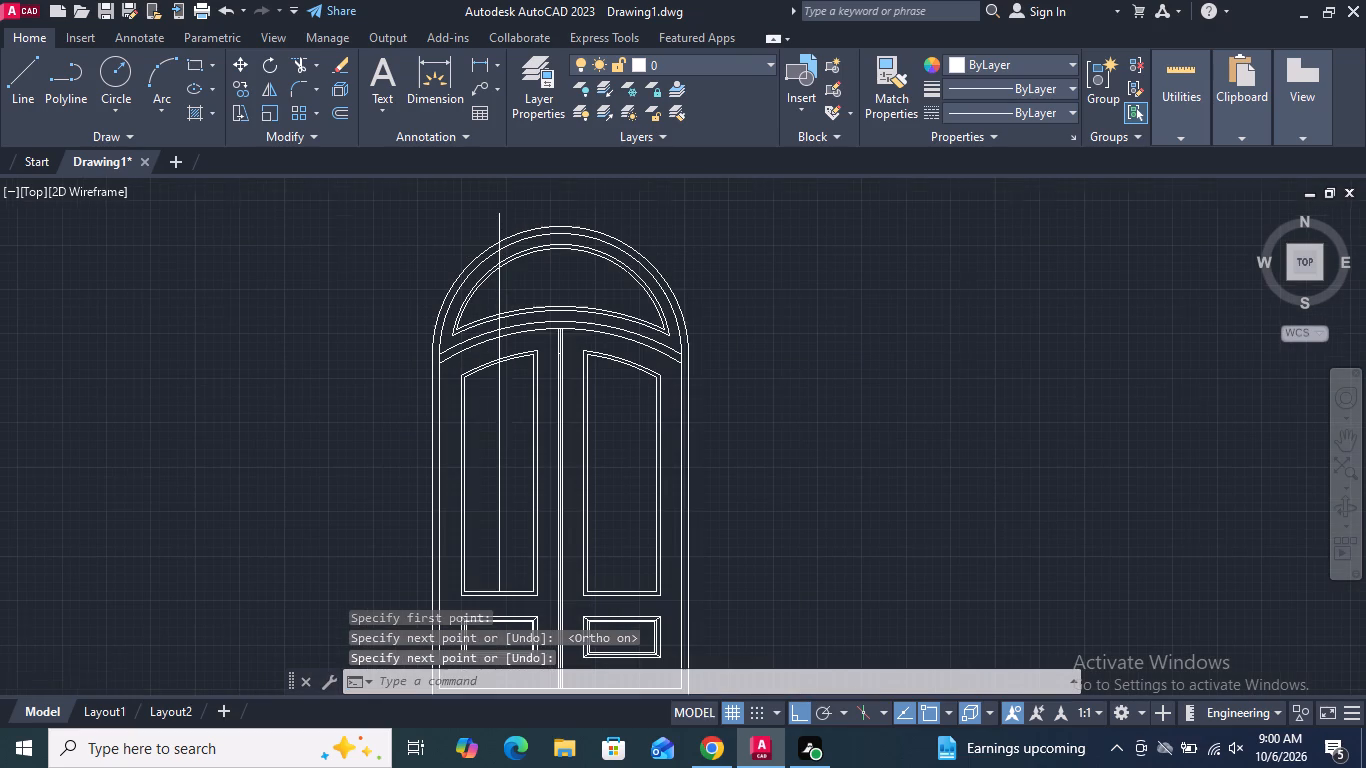
pyautogui.moveTo(509, 414); pyautogui.dragTo(508, 276, button='middle')
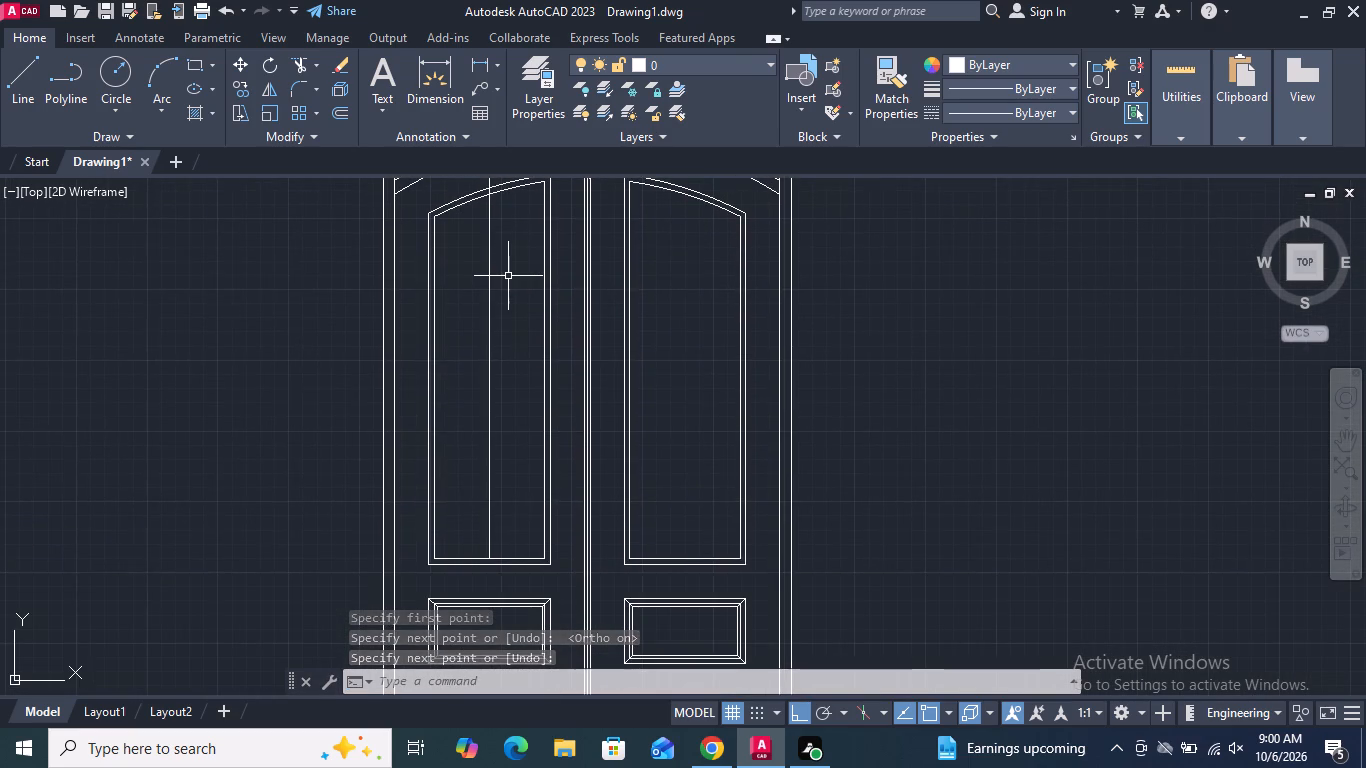
pyautogui.scroll(-1, 508, 276)
pyautogui.scroll(2, 506, 406)
pyautogui.moveTo(497, 440); pyautogui.dragTo(463, 346, button='middle')
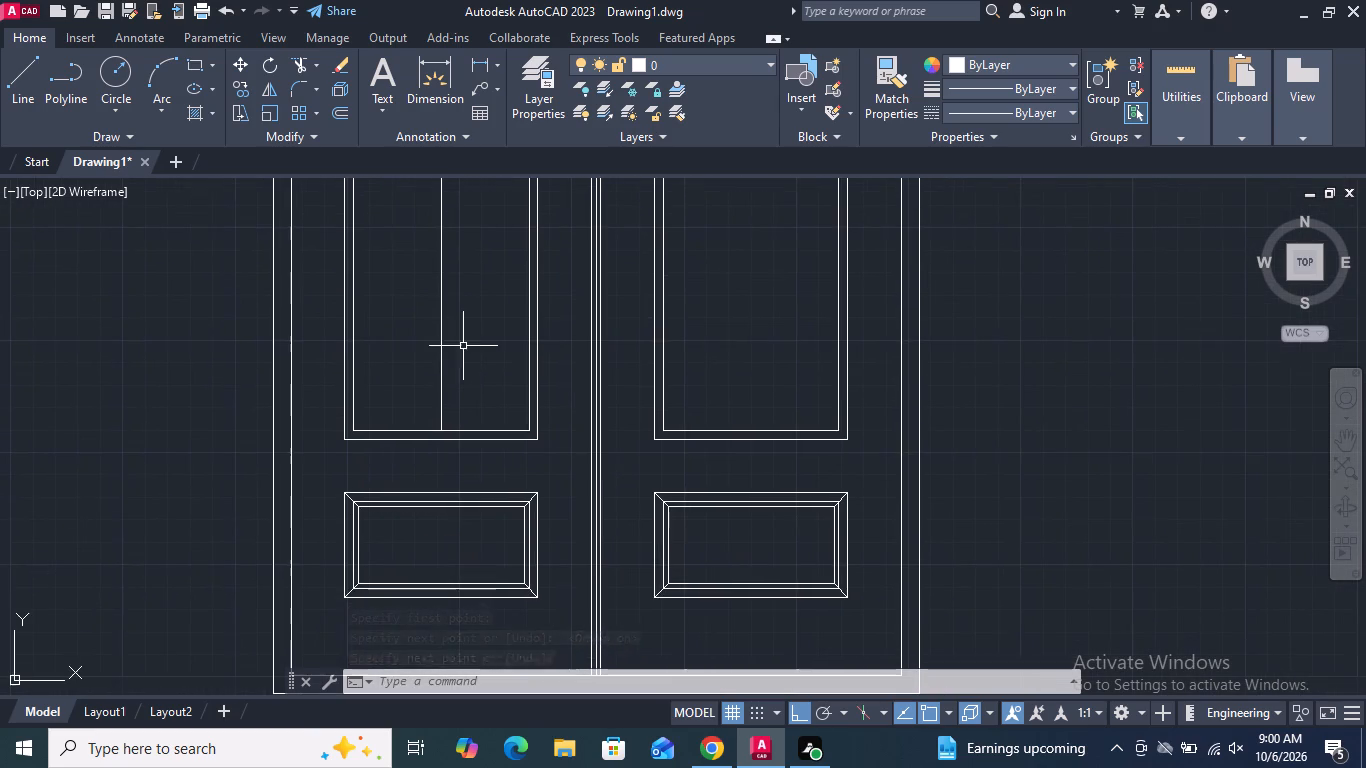
pyautogui.scroll(1, 451, 384)
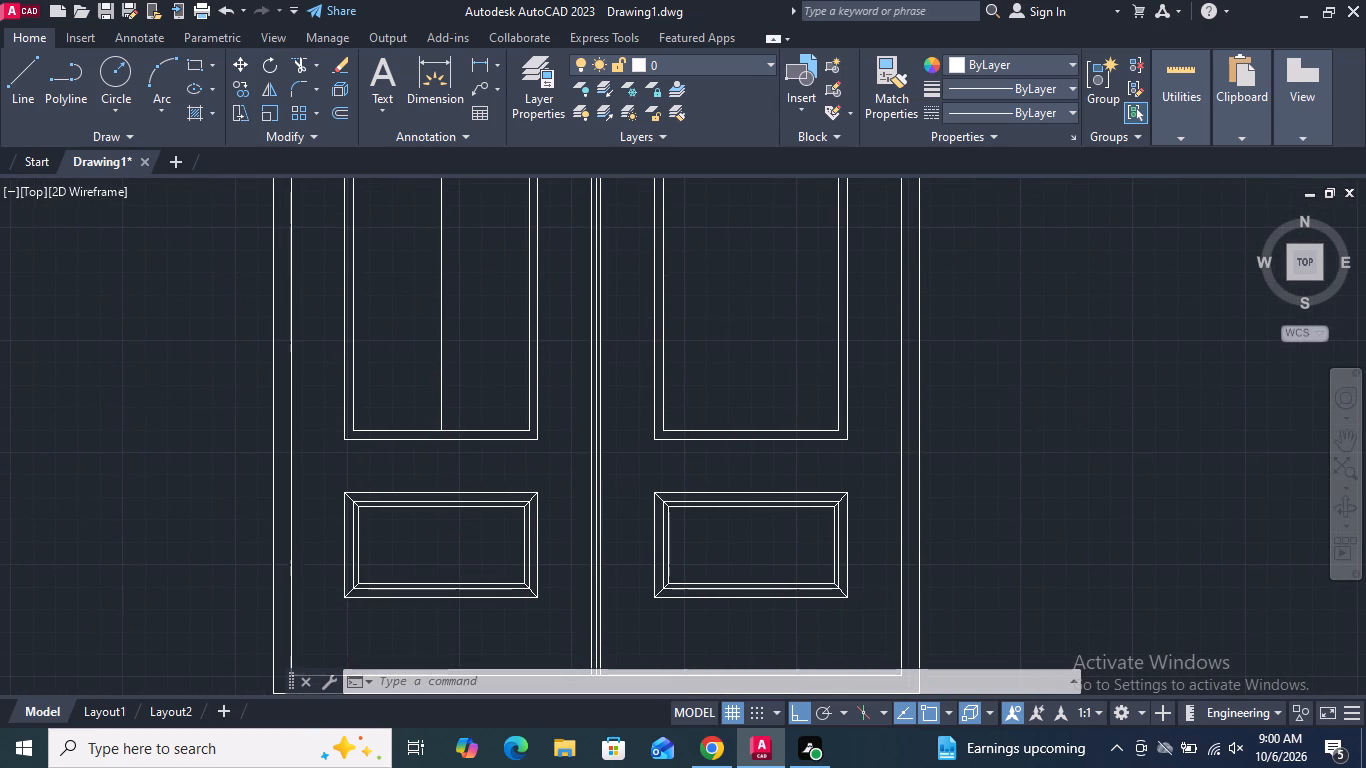
pyautogui.click(337, 120)
pyautogui.press('Return')
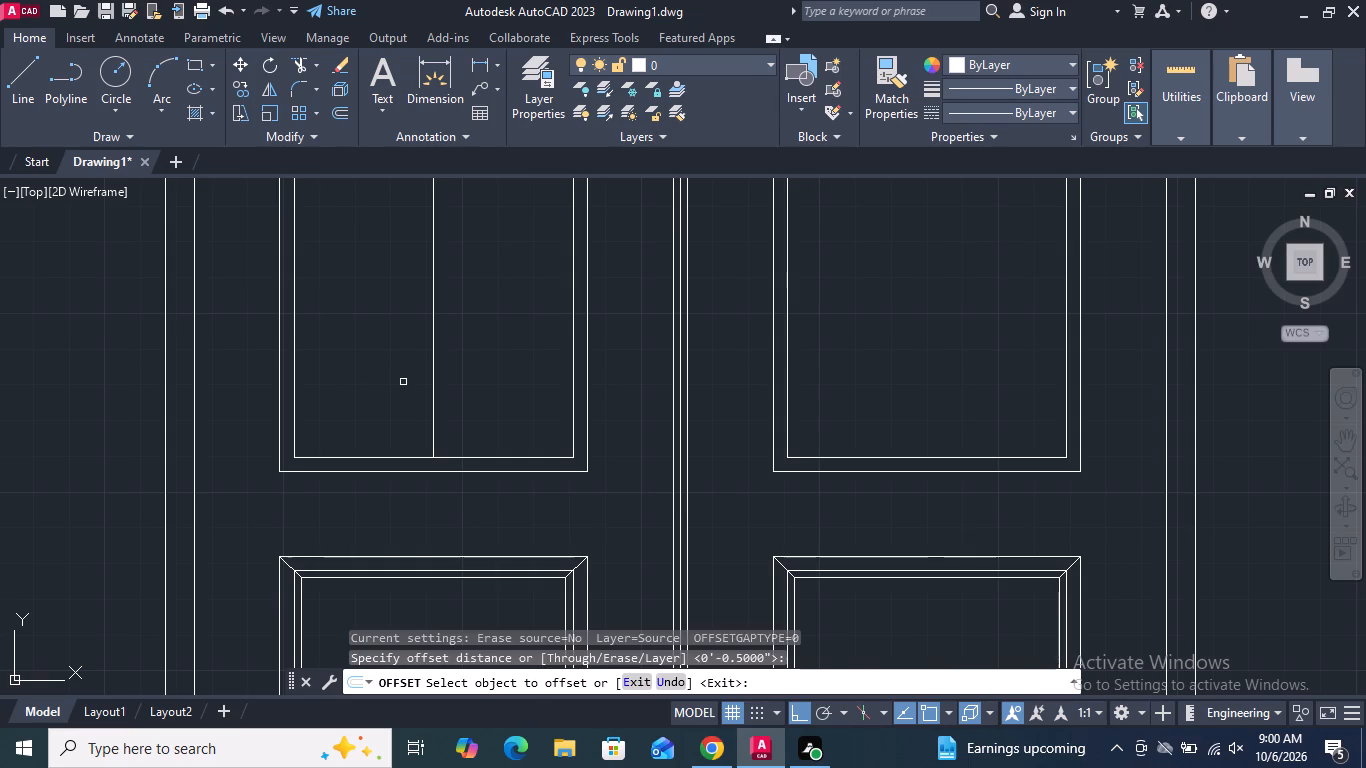
pyautogui.click(432, 365)
pyautogui.click(412, 374)
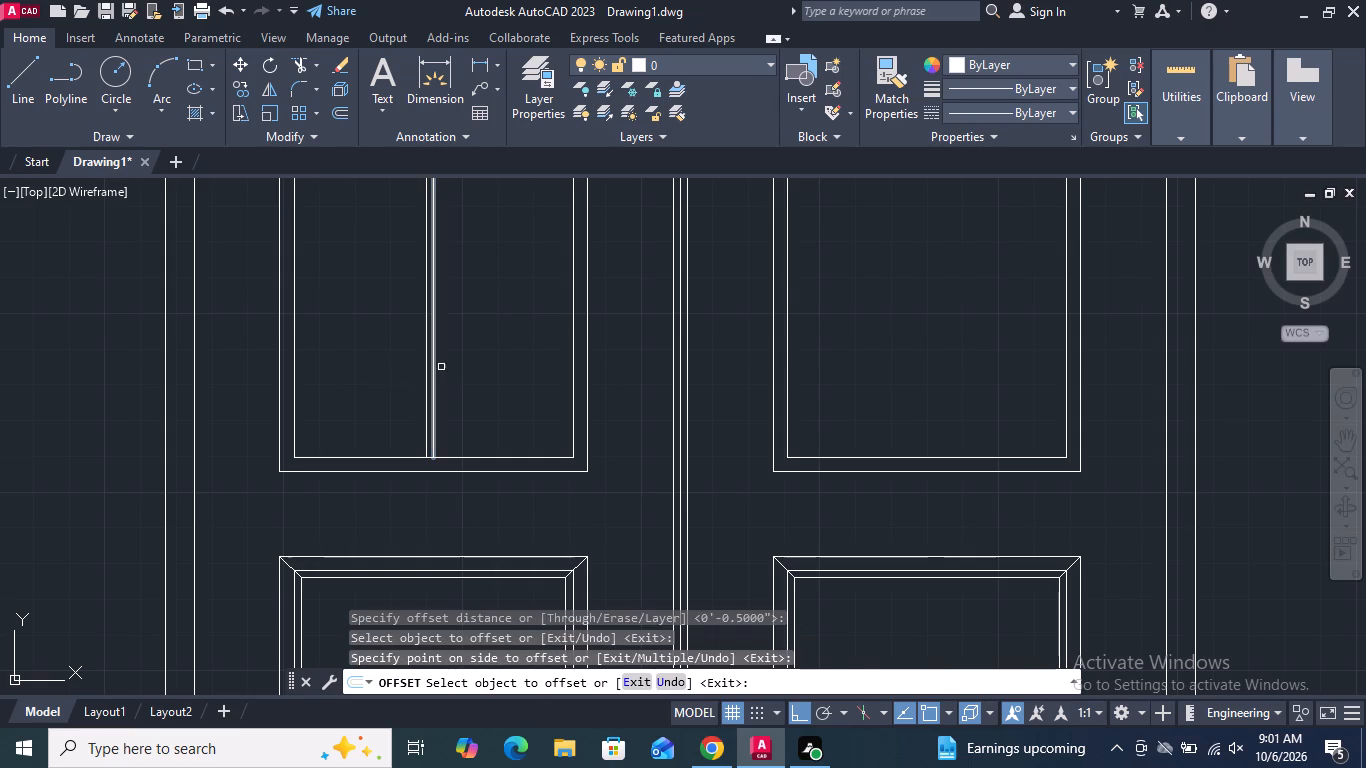
pyautogui.click(433, 367)
pyautogui.click(450, 367)
pyautogui.press('Return')
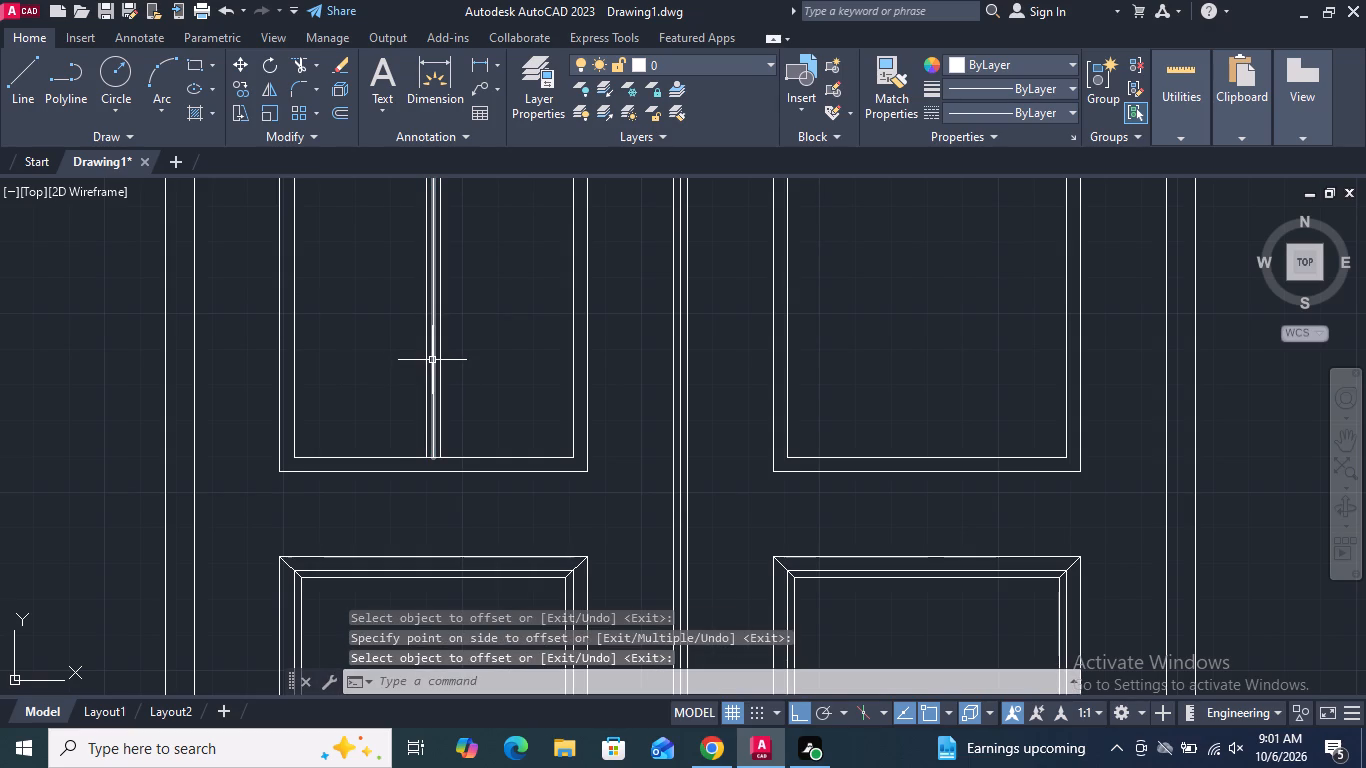
# Delete the original centre line between the two offset lines.
pyautogui.click(432, 360)
pyautogui.press('Delete')
# Trim the two offset lines above the arch, across the arched frame and upper double border, and inside the arched top opening.
pyautogui.scroll(-4, 476, 430)
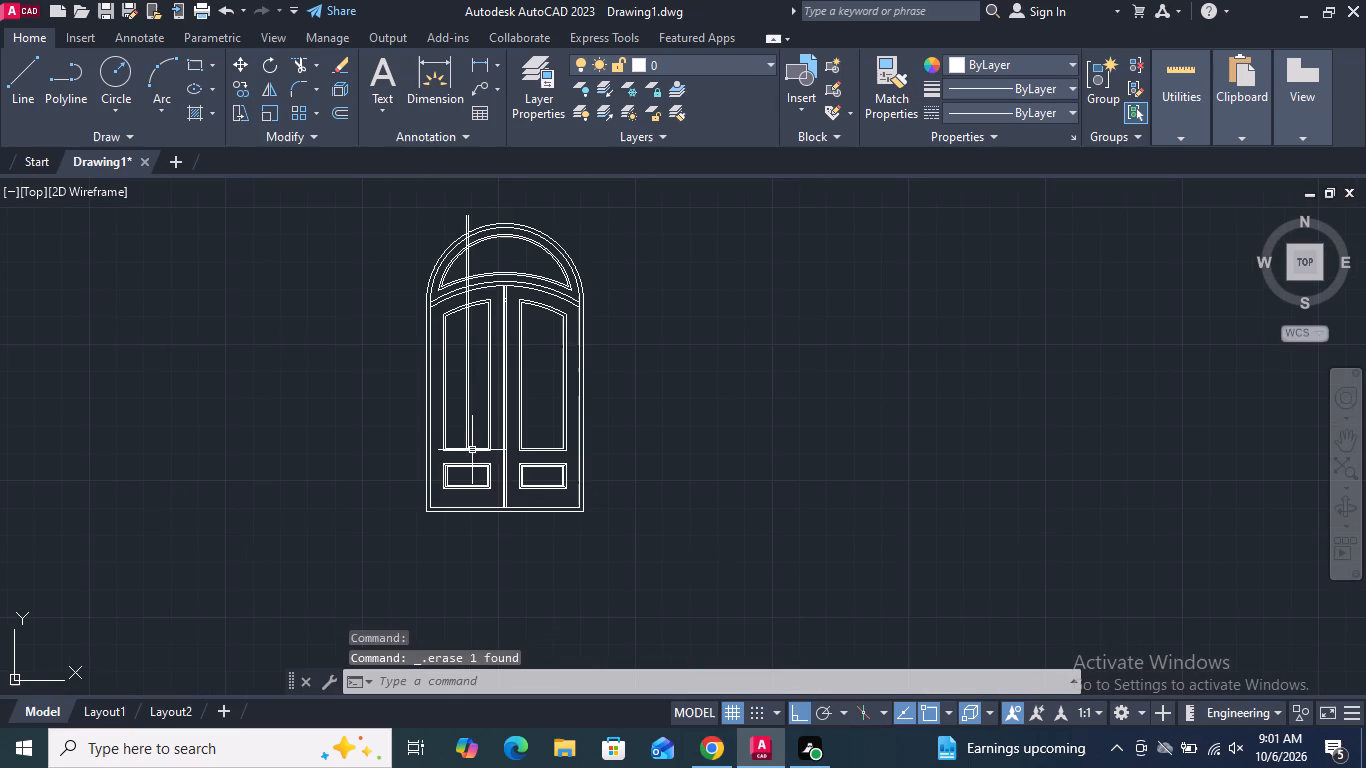
pyautogui.scroll(2, 466, 202)
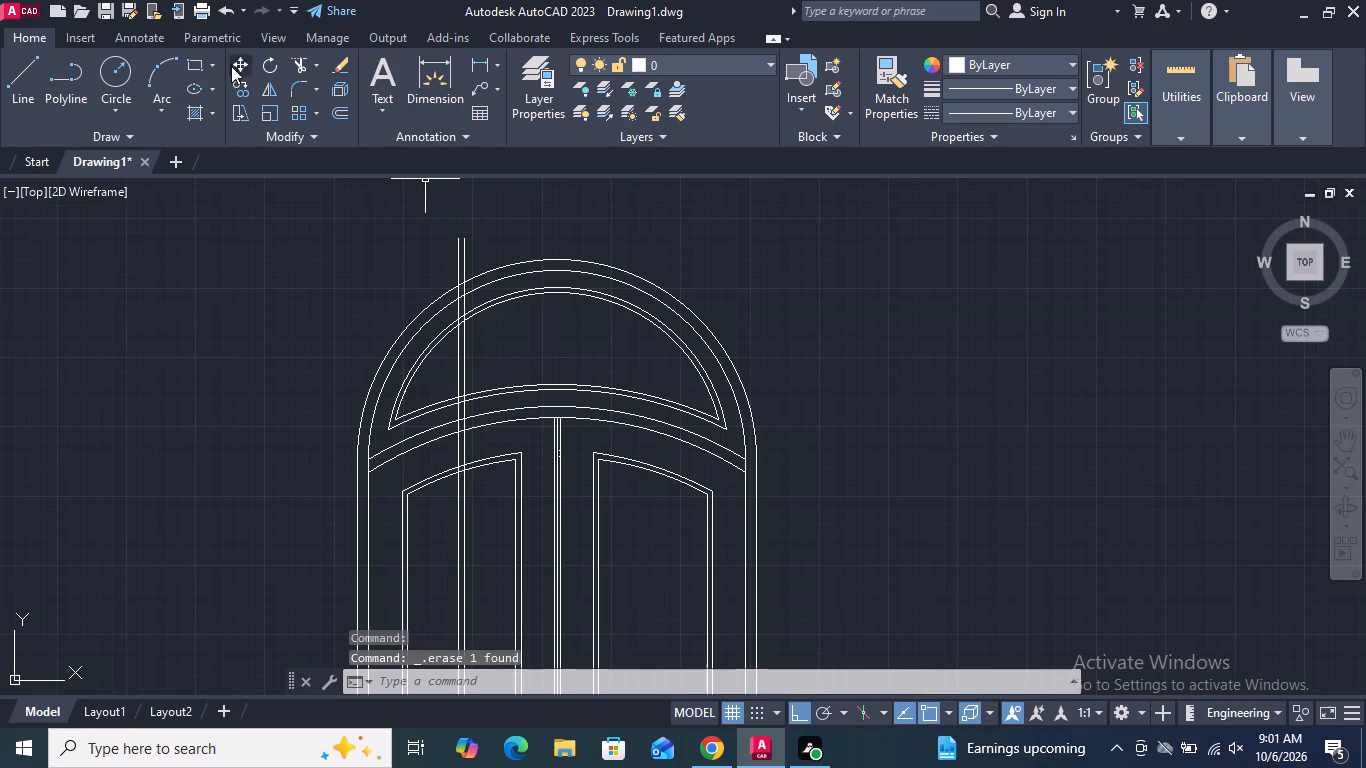
pyautogui.click(301, 69)
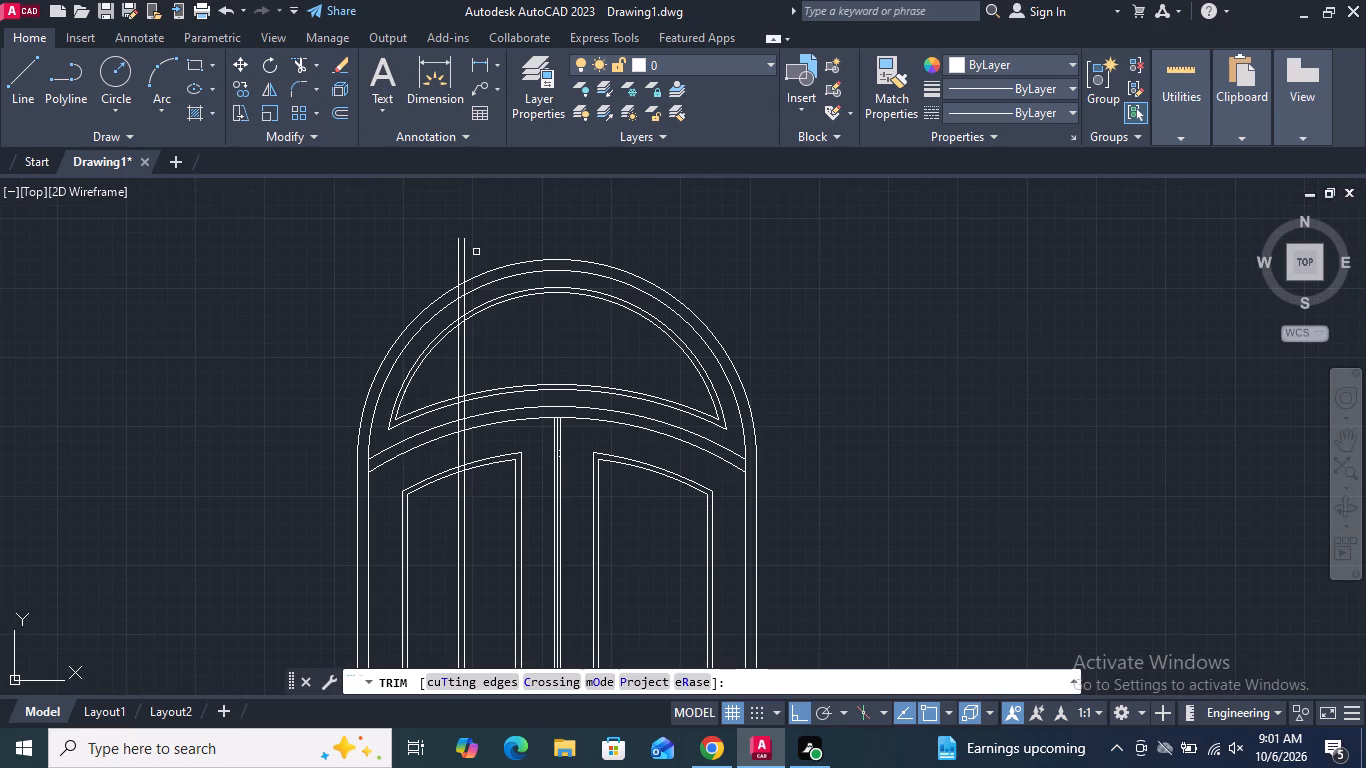
pyautogui.moveTo(476, 252); pyautogui.dragTo(445, 256)
pyautogui.scroll(4, 461, 292)
pyautogui.moveTo(478, 270); pyautogui.dragTo(472, 276)
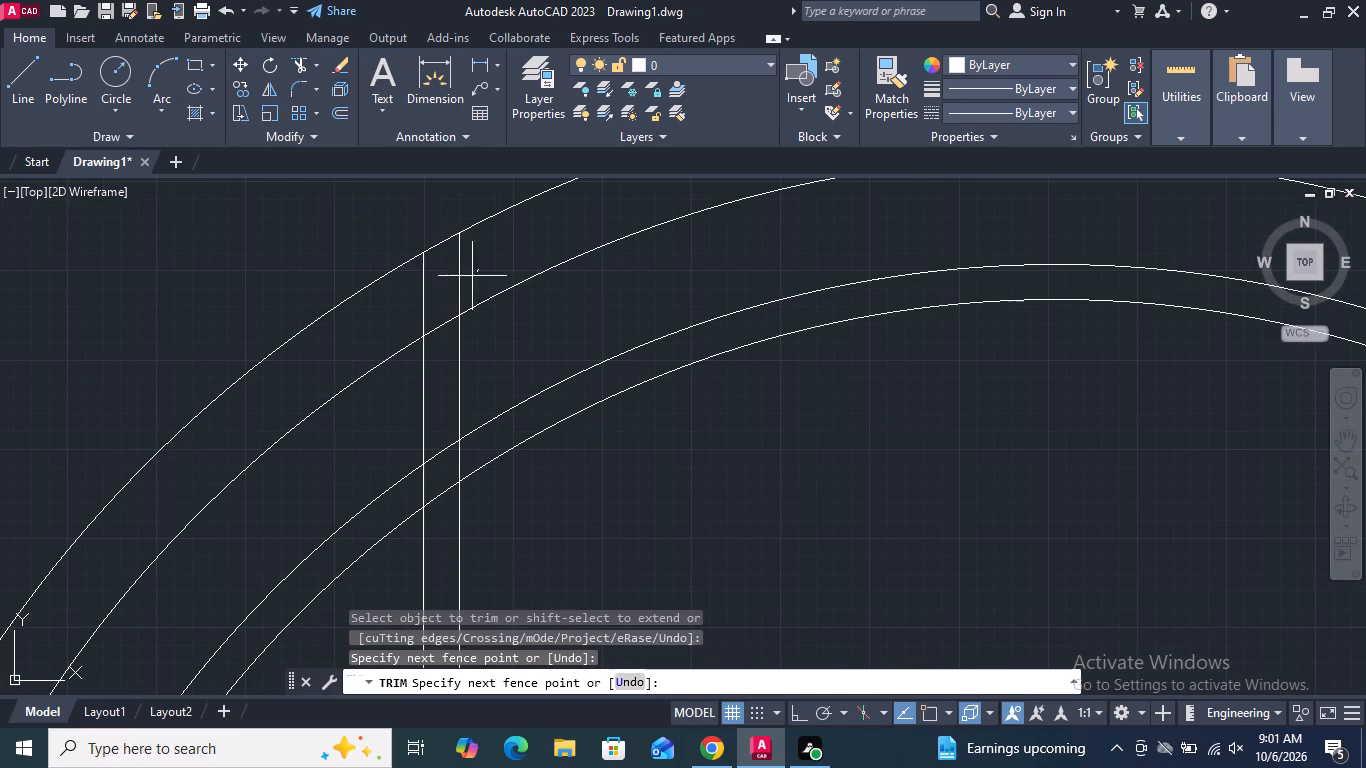
pyautogui.moveTo(472, 276); pyautogui.dragTo(402, 299)
pyautogui.moveTo(493, 342); pyautogui.dragTo(399, 405)
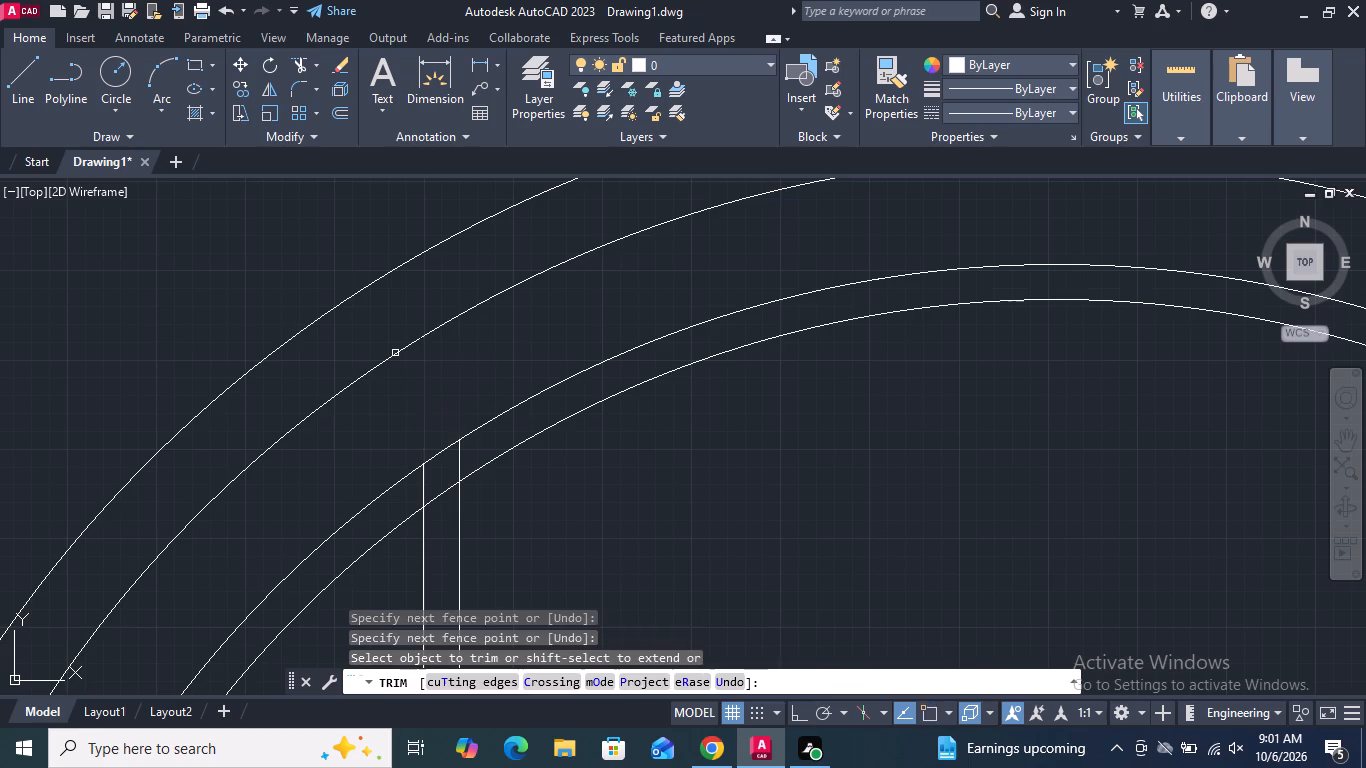
pyautogui.scroll(-3, 408, 333)
pyautogui.scroll(7, 422, 360)
pyautogui.moveTo(444, 348); pyautogui.dragTo(173, 453)
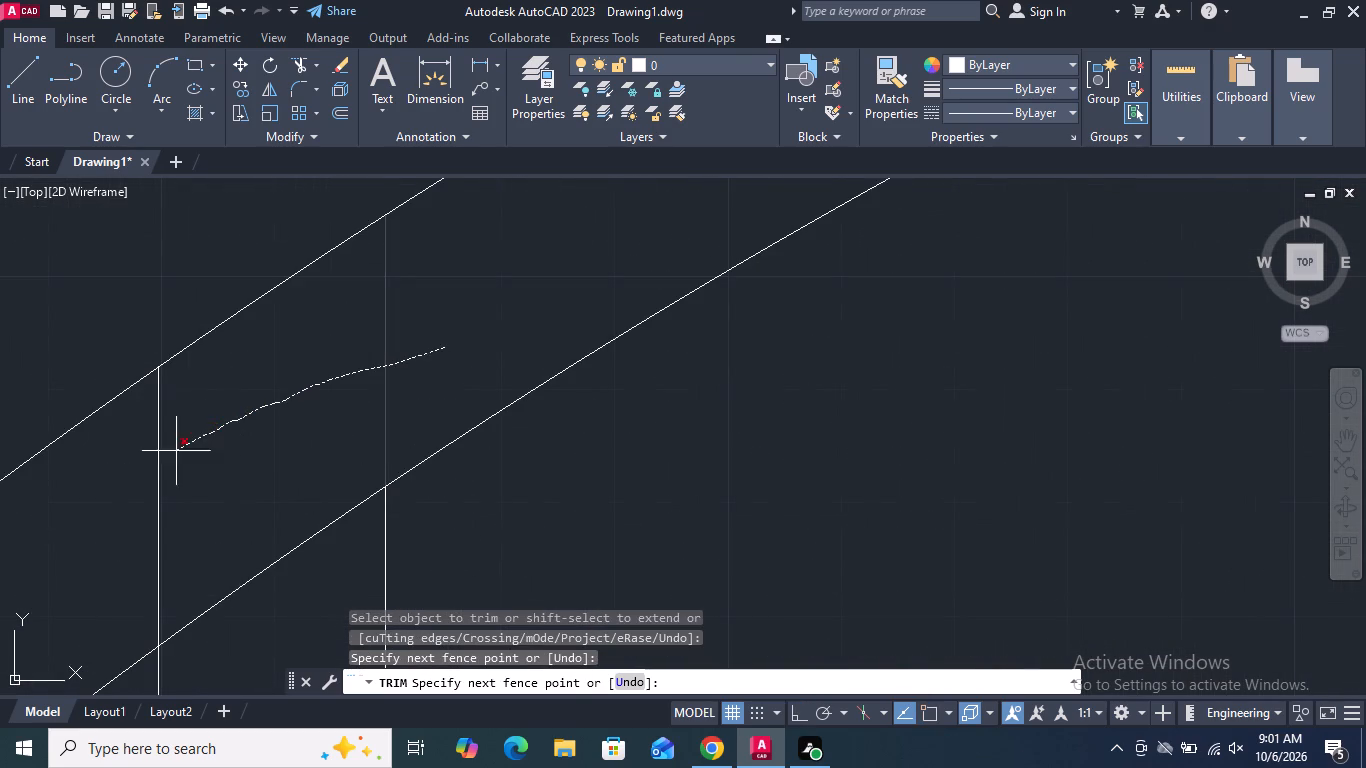
pyautogui.moveTo(173, 453); pyautogui.dragTo(119, 485)
pyautogui.scroll(-5, 269, 374)
pyautogui.scroll(-2, 408, 399)
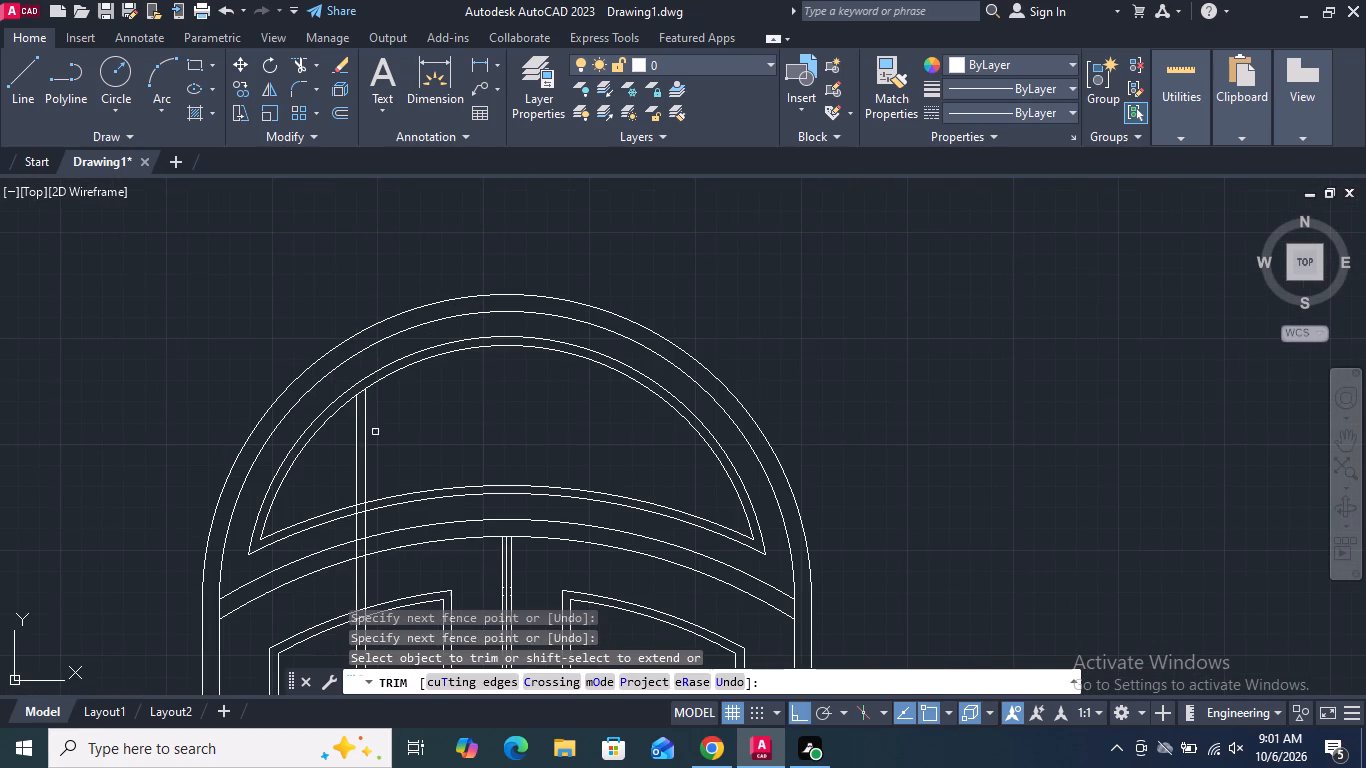
pyautogui.scroll(3, 288, 473)
pyautogui.moveTo(578, 376); pyautogui.dragTo(414, 444)
# Trim the two lines across the arched top panel's lower border, the gap beneath it and the curved crossbar.
pyautogui.scroll(-4, 435, 381)
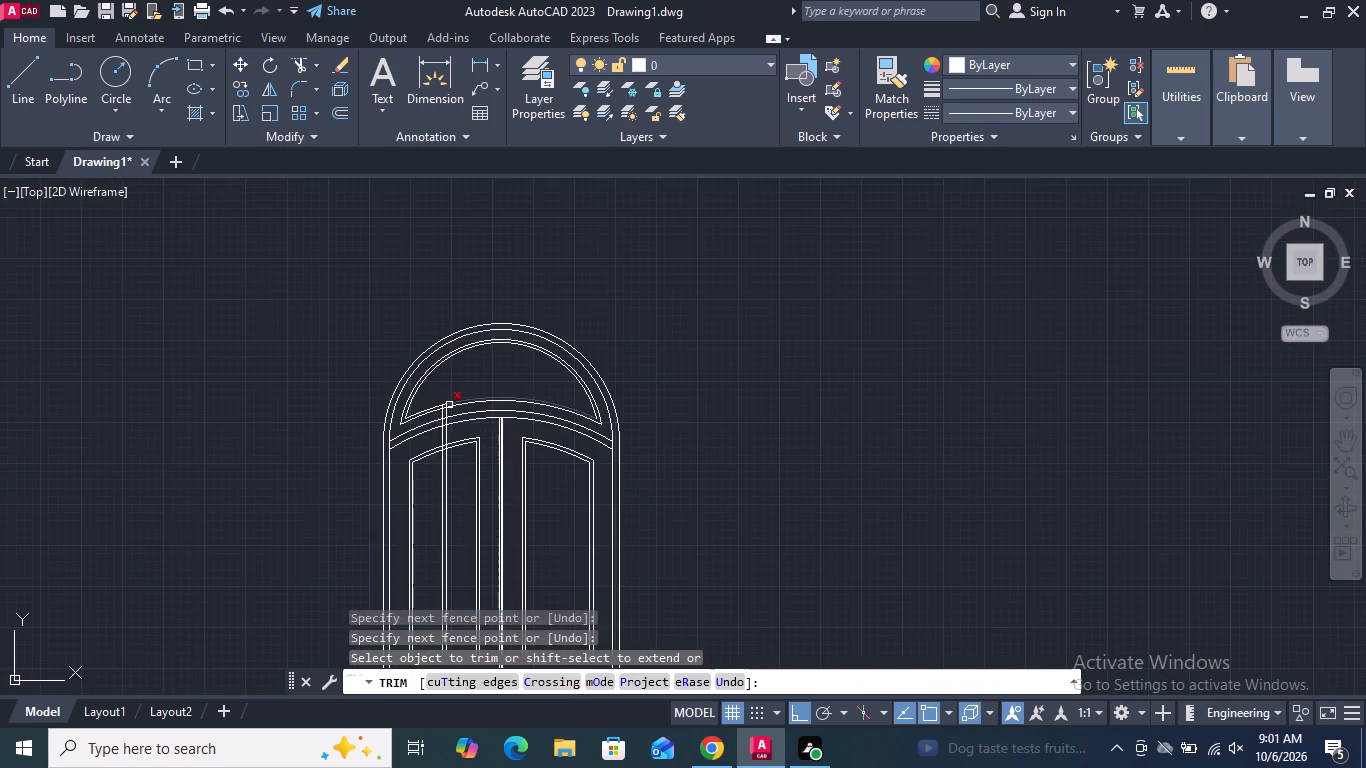
pyautogui.scroll(7, 449, 405)
pyautogui.moveTo(396, 395); pyautogui.dragTo(251, 415)
pyautogui.scroll(-4, 323, 366)
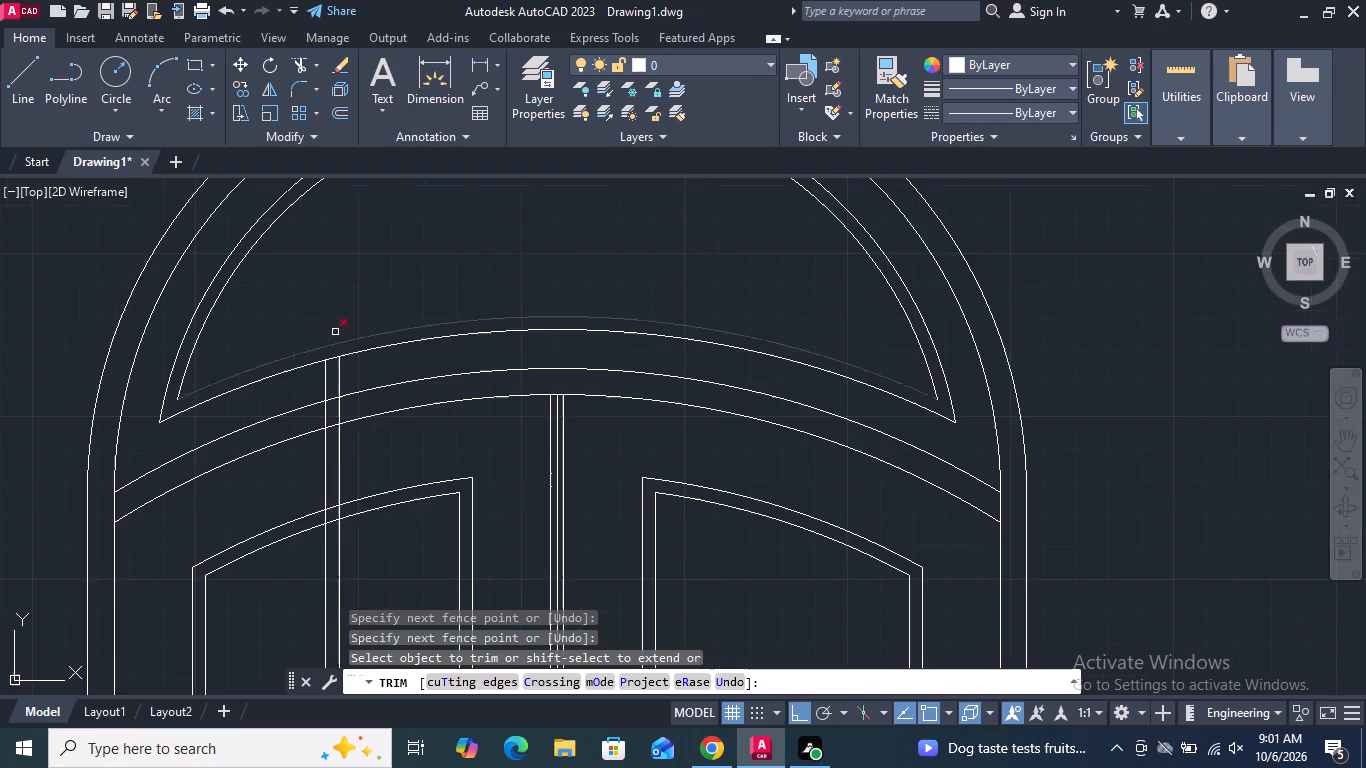
pyautogui.scroll(3, 317, 384)
pyautogui.moveTo(408, 367); pyautogui.dragTo(279, 375)
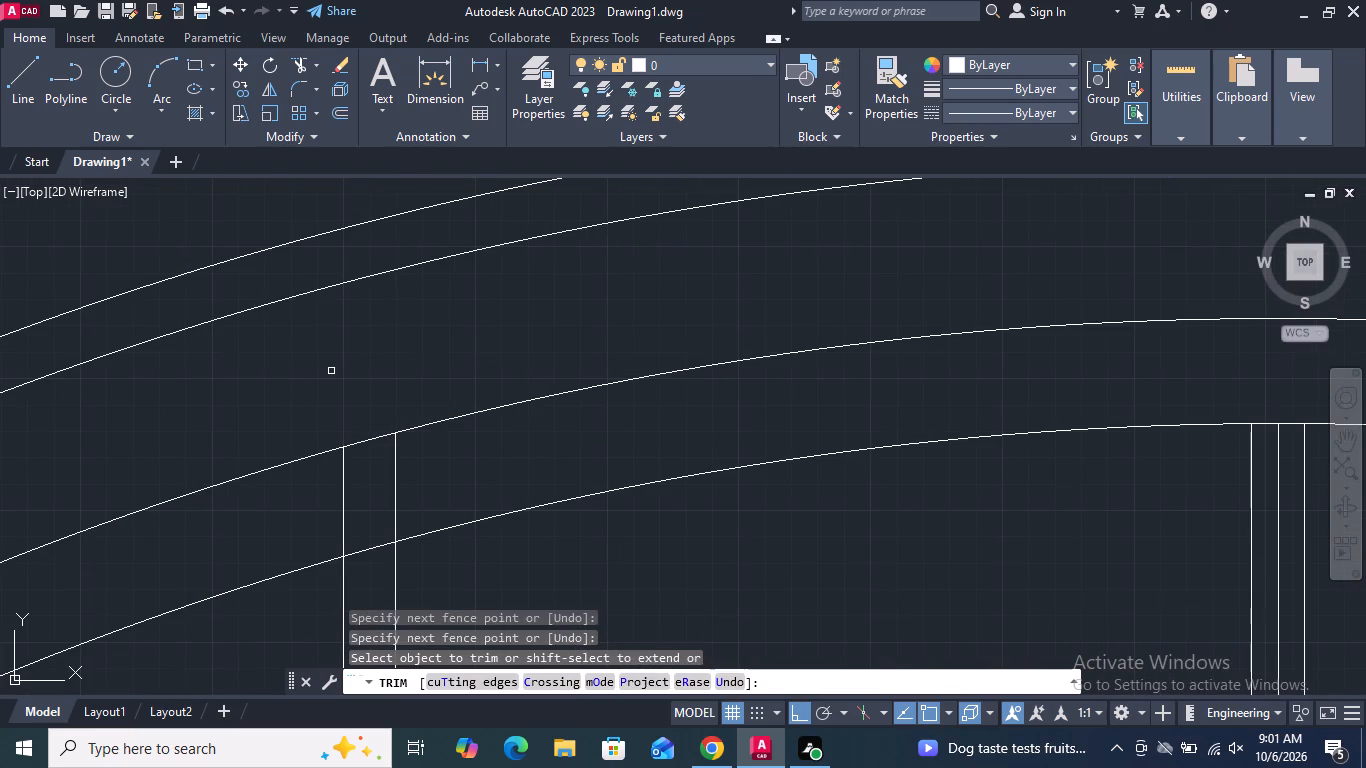
pyautogui.scroll(-4, 331, 371)
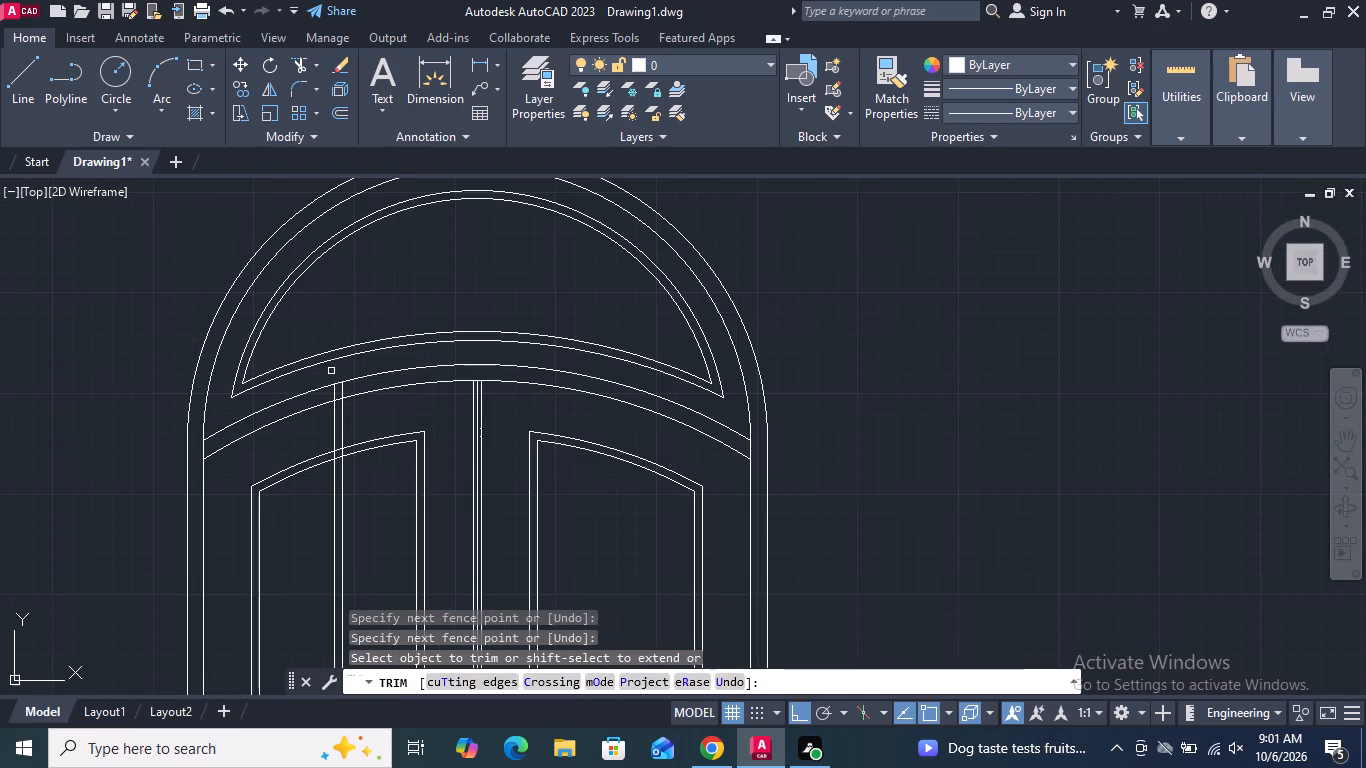
pyautogui.scroll(4, 330, 380)
pyautogui.moveTo(425, 406); pyautogui.dragTo(291, 453)
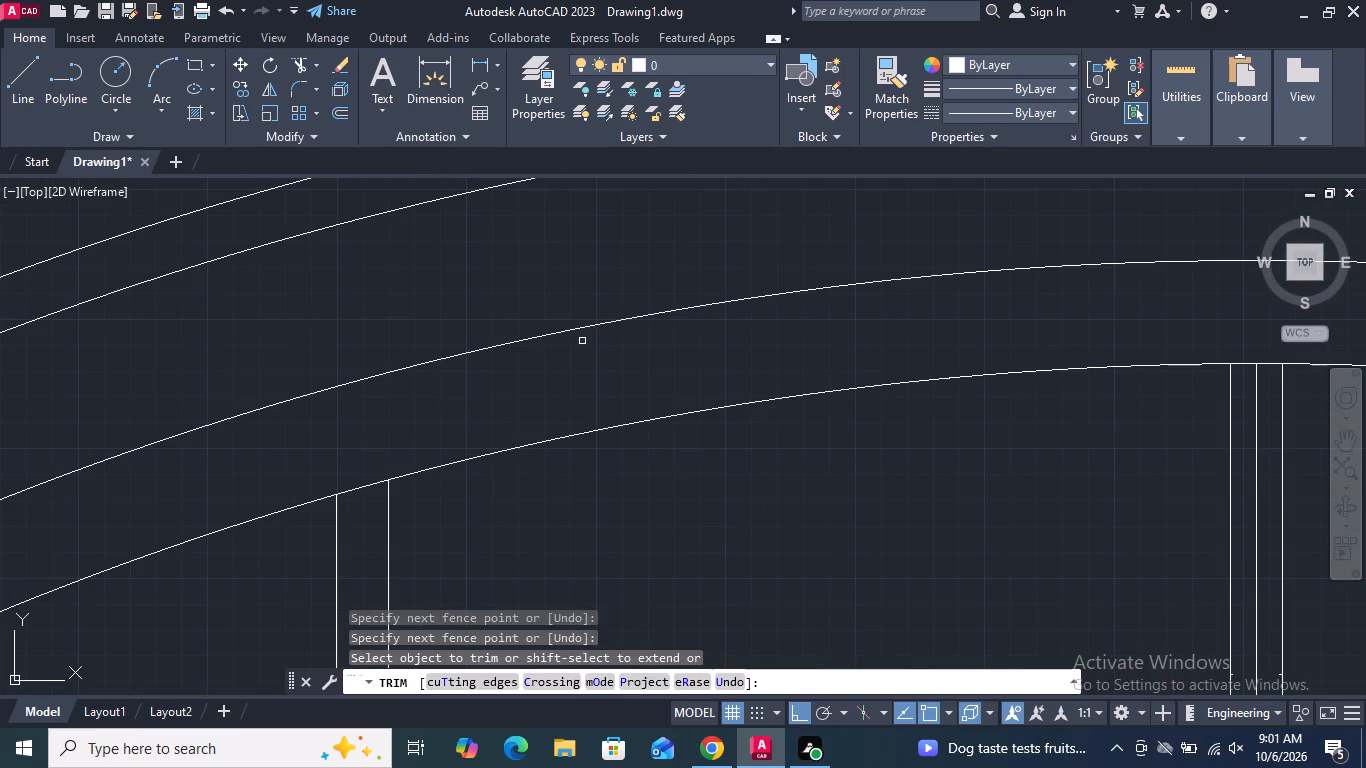
# Undo the last trim of the two offset lines across the curved crossbar.
pyautogui.scroll(-3, 617, 362)
pyautogui.scroll(1, 610, 437)
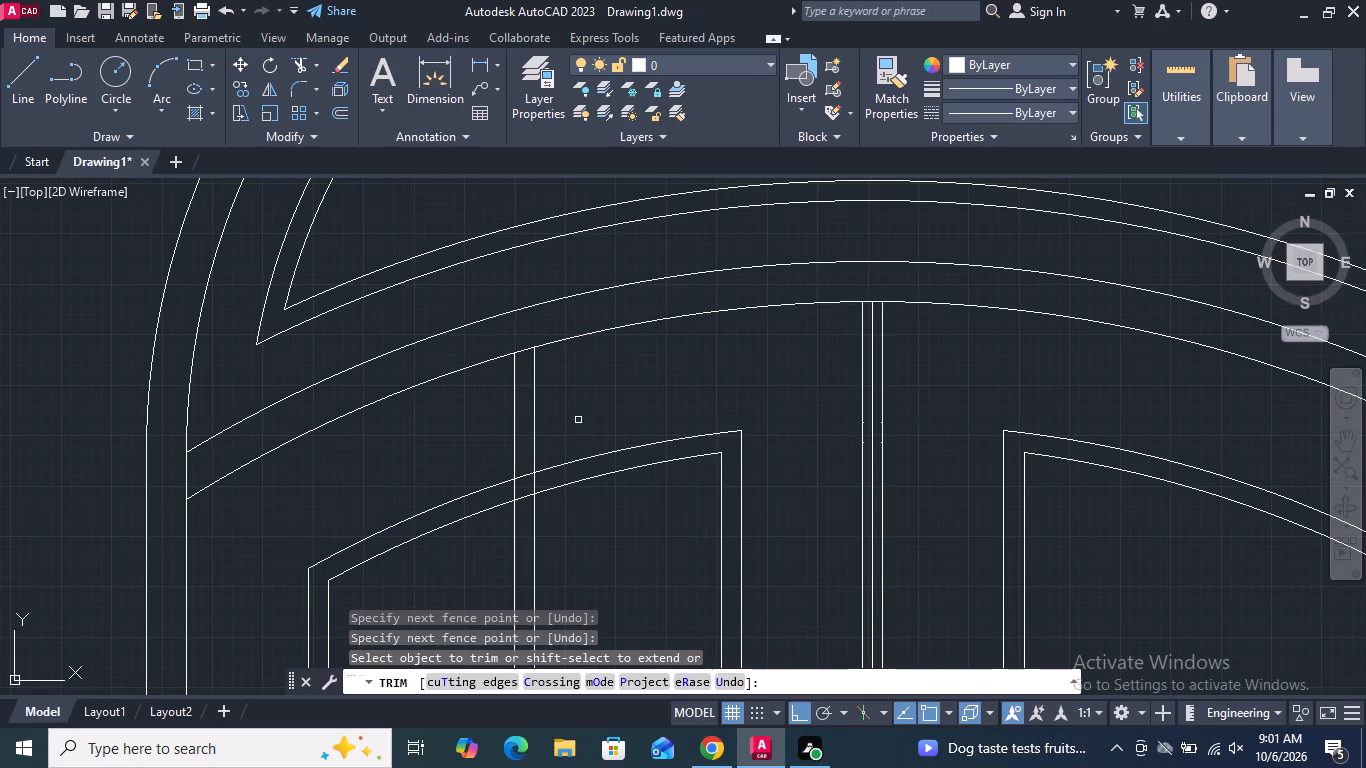
pyautogui.scroll(-2, 579, 406)
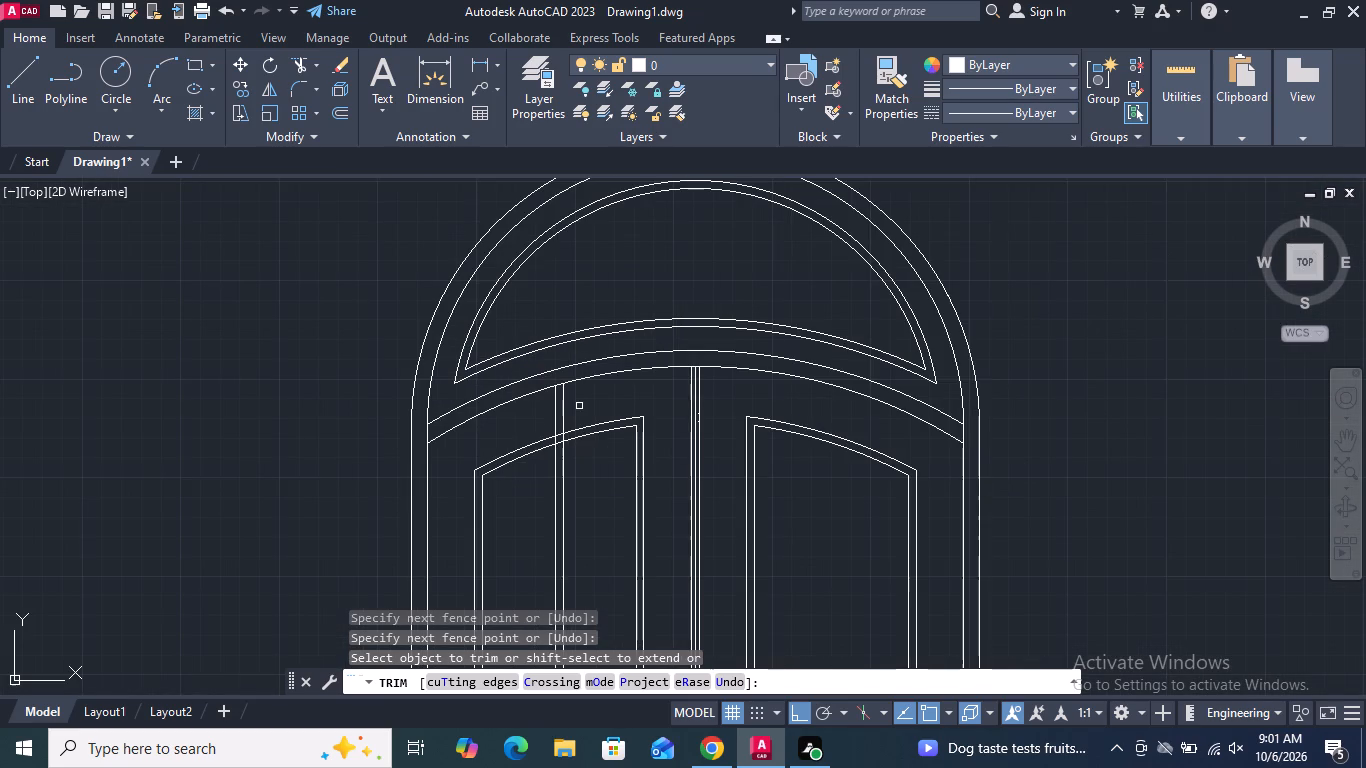
pyautogui.hotkey('ctrl', 'z')
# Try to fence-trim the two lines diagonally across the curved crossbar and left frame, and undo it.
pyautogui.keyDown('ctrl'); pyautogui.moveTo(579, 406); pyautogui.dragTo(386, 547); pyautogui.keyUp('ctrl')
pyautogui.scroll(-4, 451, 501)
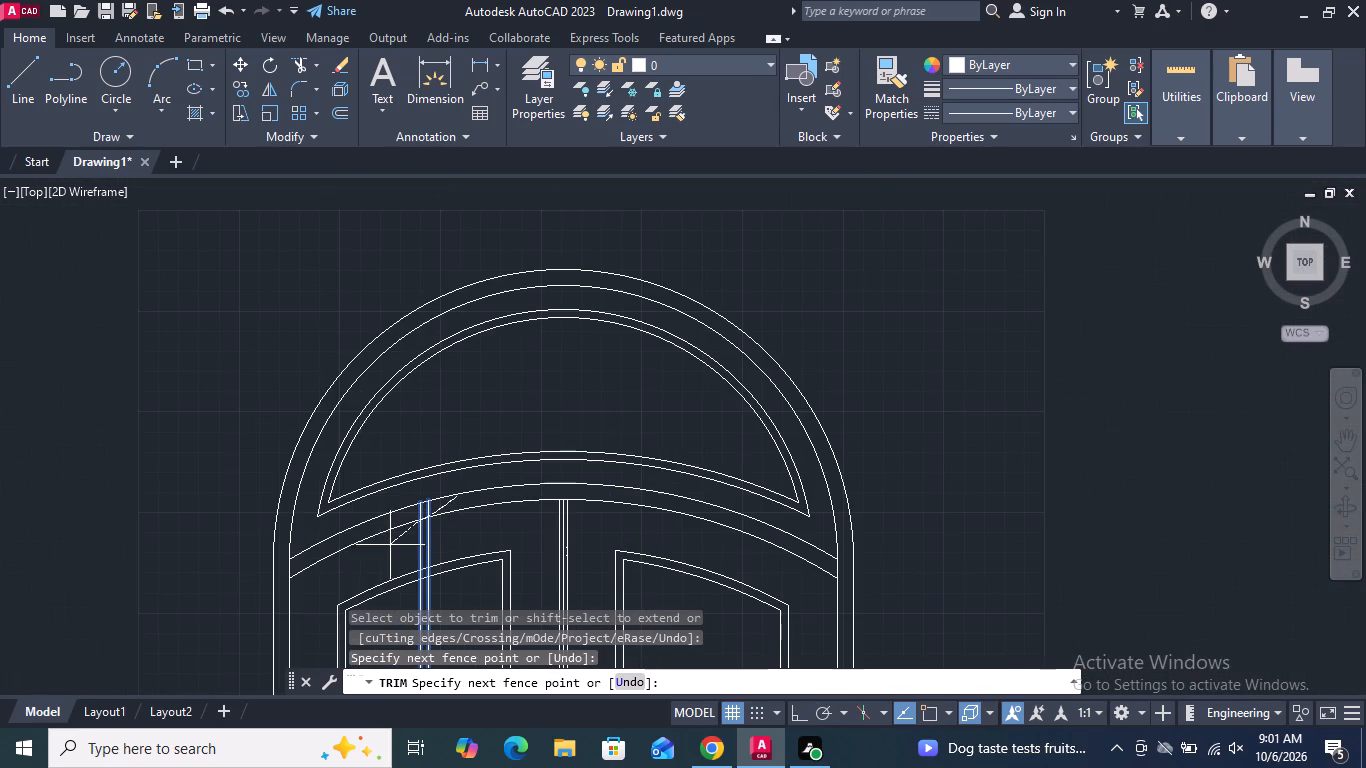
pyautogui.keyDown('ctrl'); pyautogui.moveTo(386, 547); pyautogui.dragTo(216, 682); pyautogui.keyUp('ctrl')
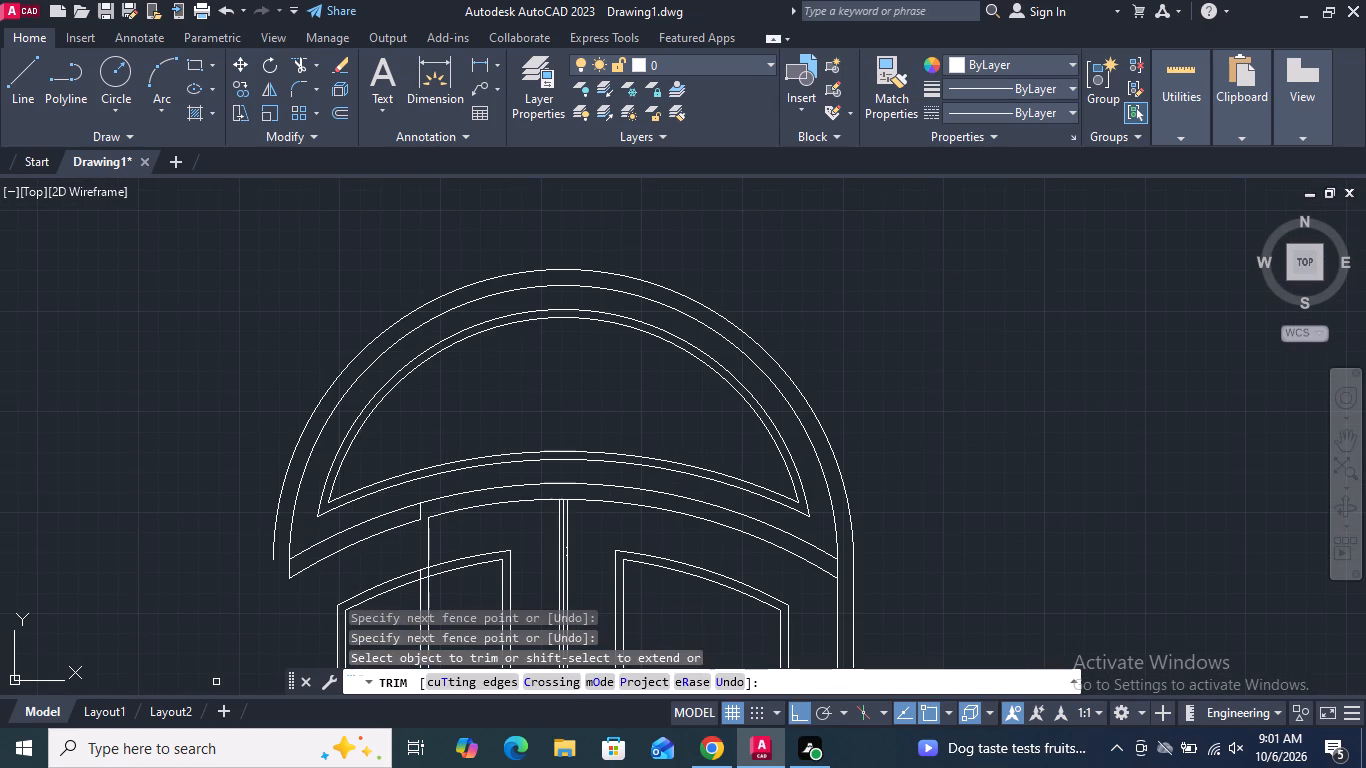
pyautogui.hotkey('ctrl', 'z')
# Undo the earlier trims of the two lines until they run up through the arched top opening again, and end Trim.
pyautogui.hotkey('ctrl', 'z')
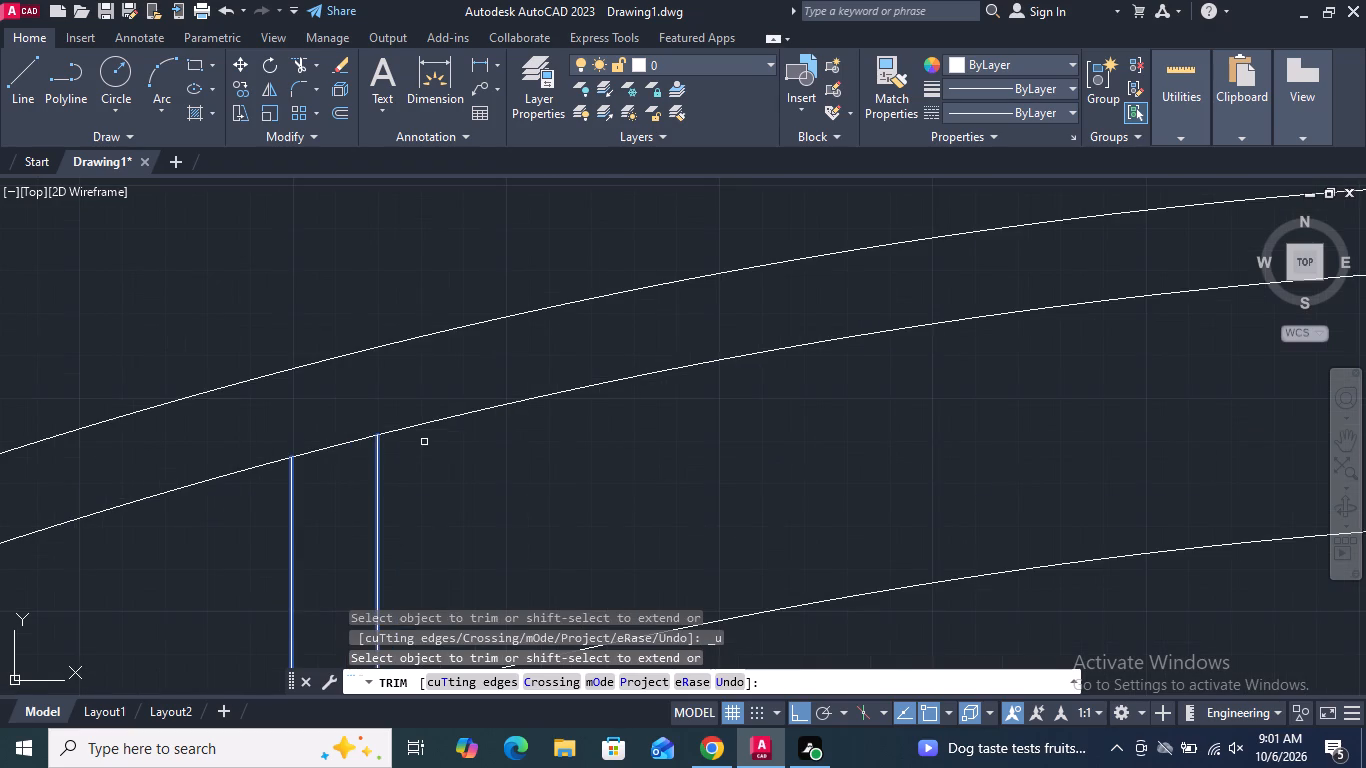
pyautogui.scroll(-4, 423, 445)
pyautogui.hotkey('ctrl', 'z')
pyautogui.hotkey('ctrl', 'z')
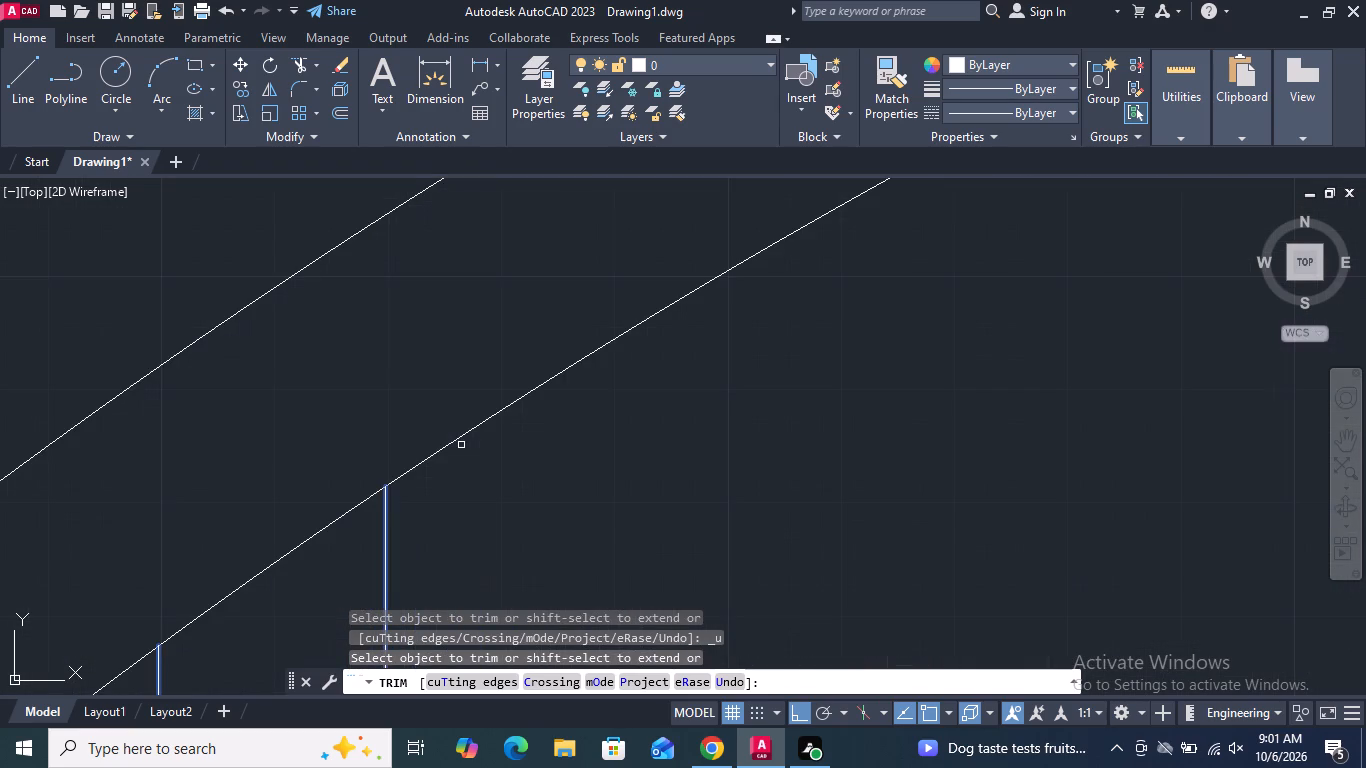
pyautogui.scroll(-7, 459, 448)
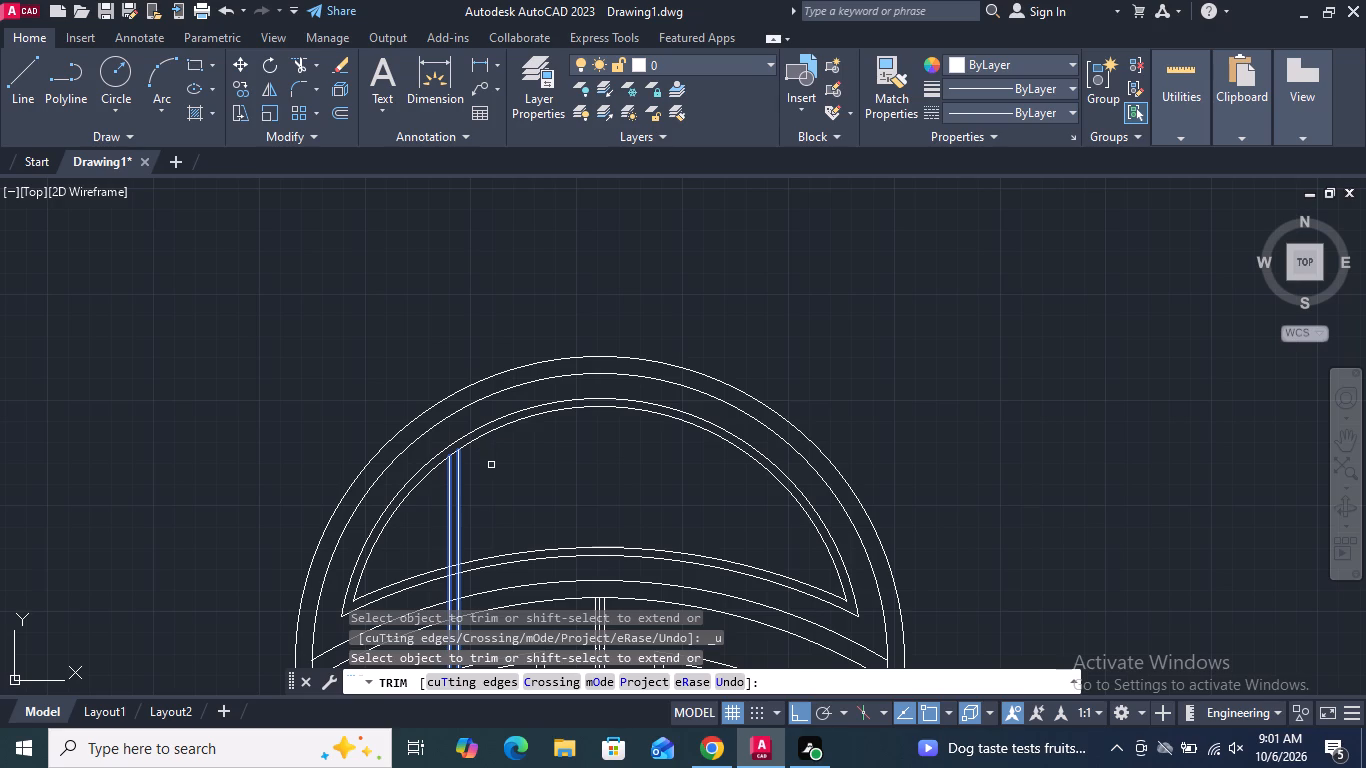
pyautogui.scroll(-3, 488, 285)
pyautogui.press('Escape')
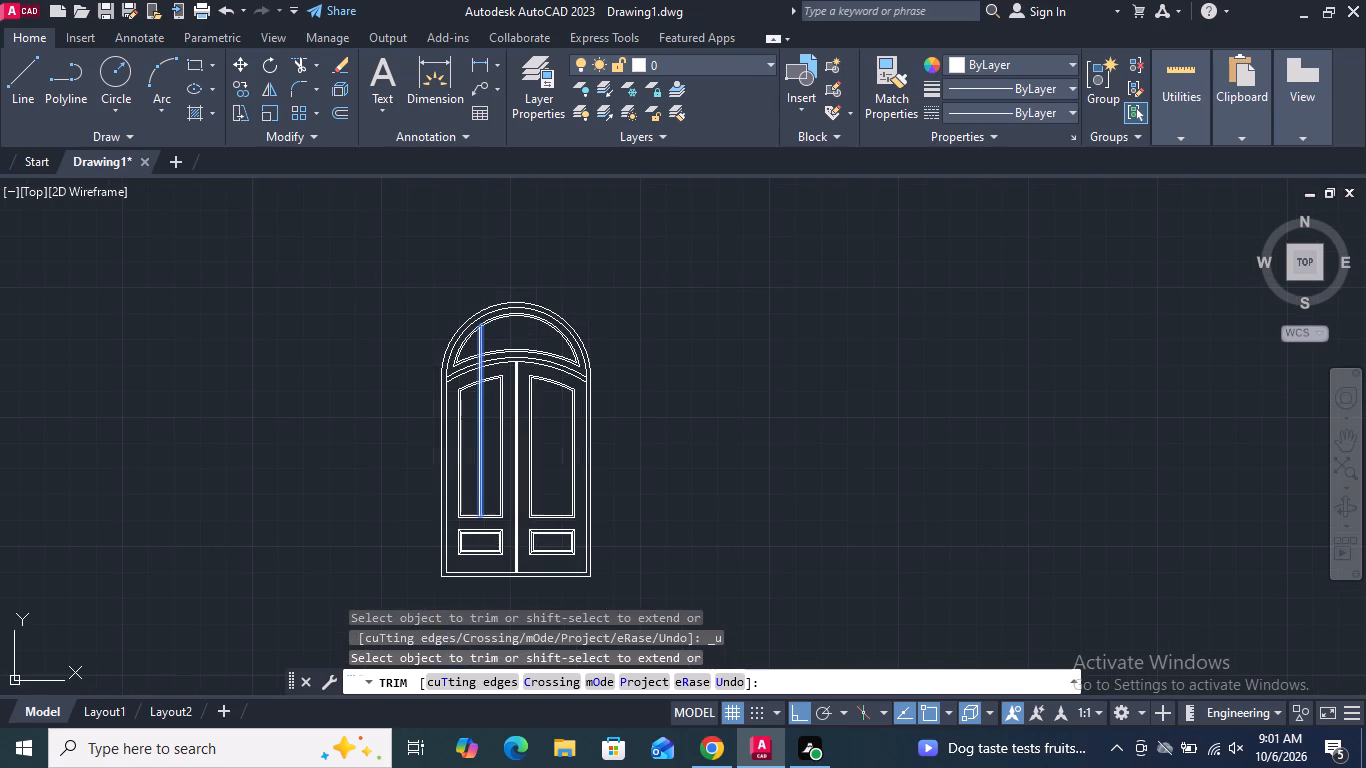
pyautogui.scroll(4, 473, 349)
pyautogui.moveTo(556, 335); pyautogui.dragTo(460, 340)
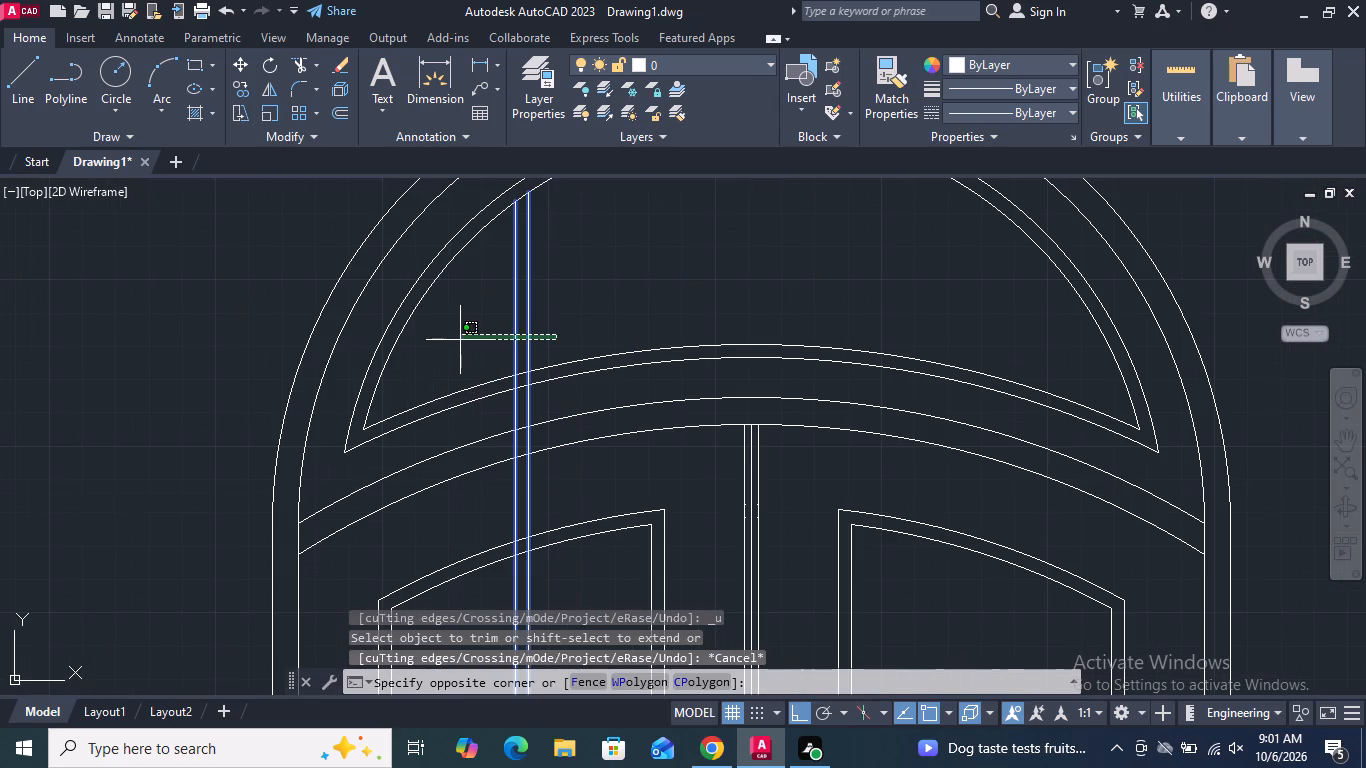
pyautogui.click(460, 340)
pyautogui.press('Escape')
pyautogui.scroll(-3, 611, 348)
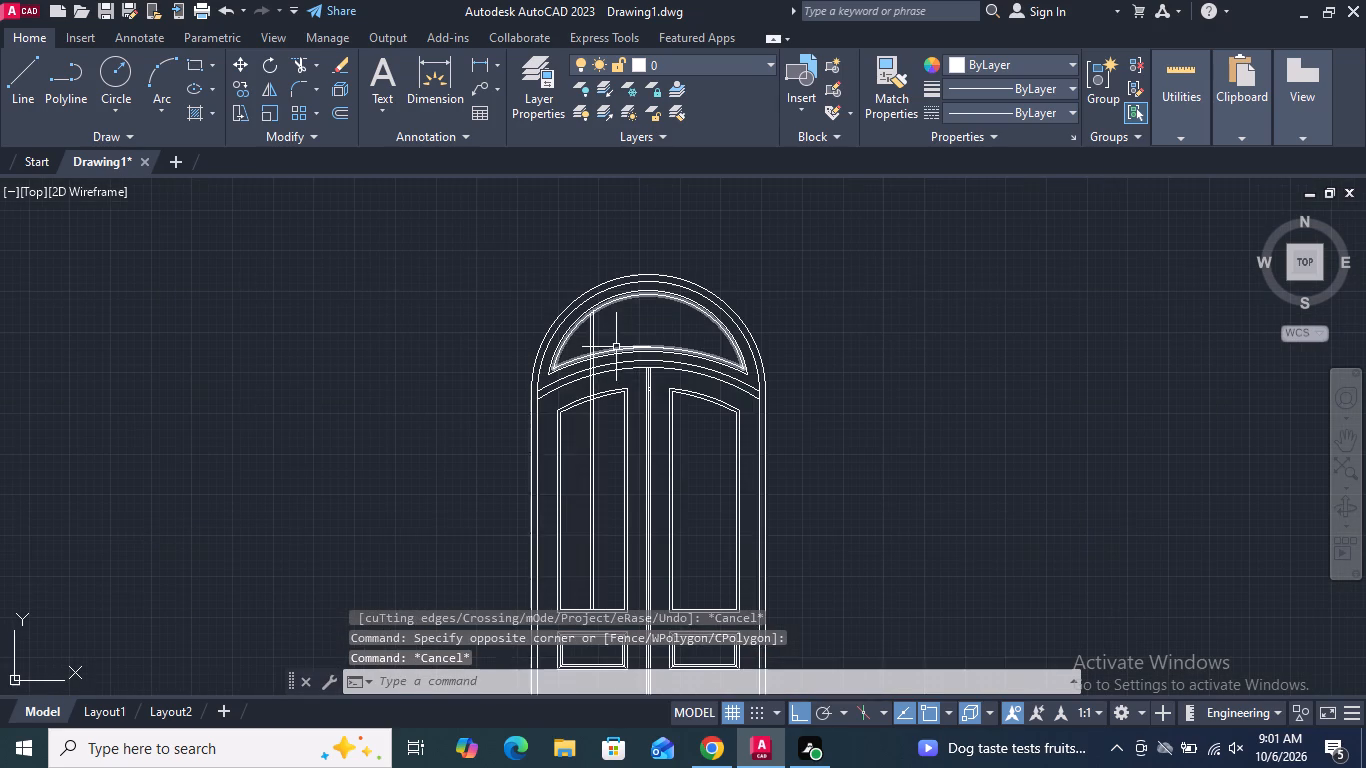
# Trim the two vertical lines across the arched top panel's lower double border, the gap beneath it and the curved crossbar.
pyautogui.click(299, 63)
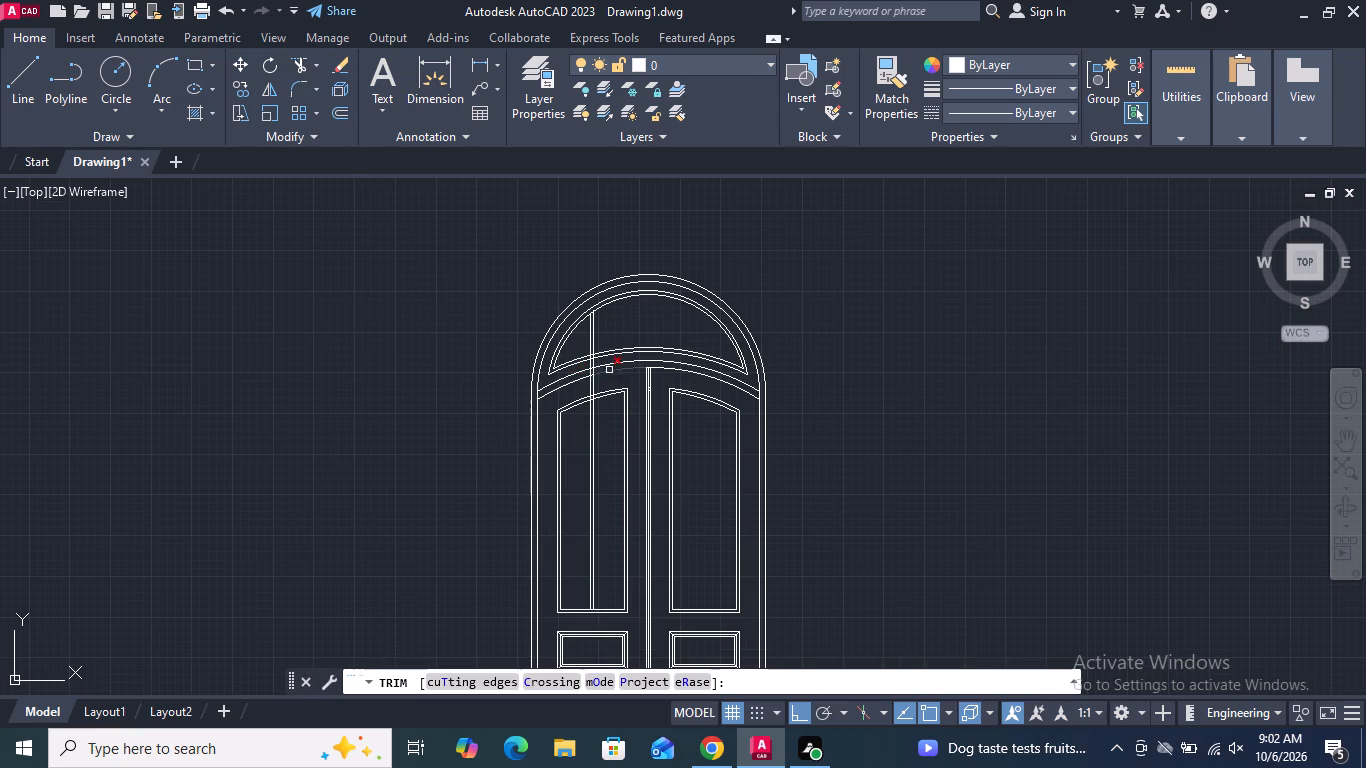
pyautogui.scroll(2, 600, 355)
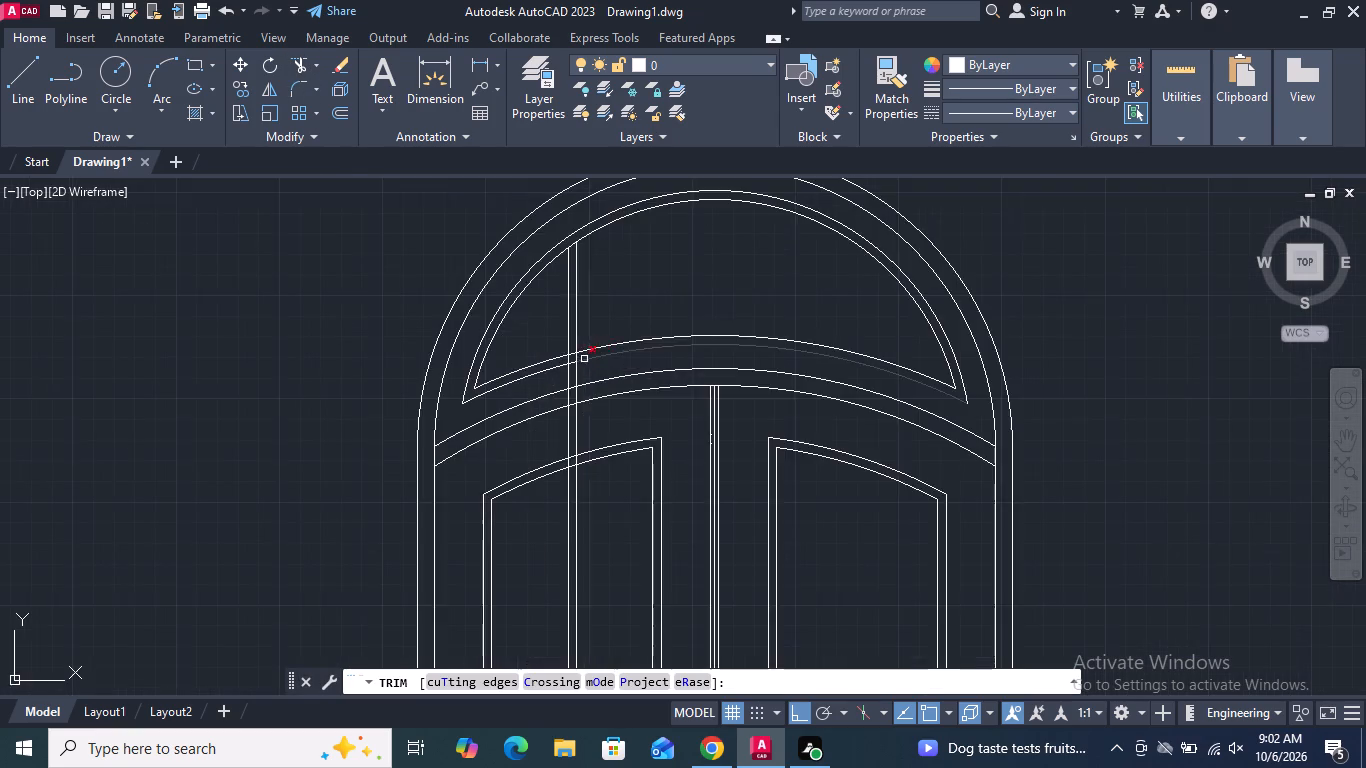
pyautogui.scroll(3, 583, 360)
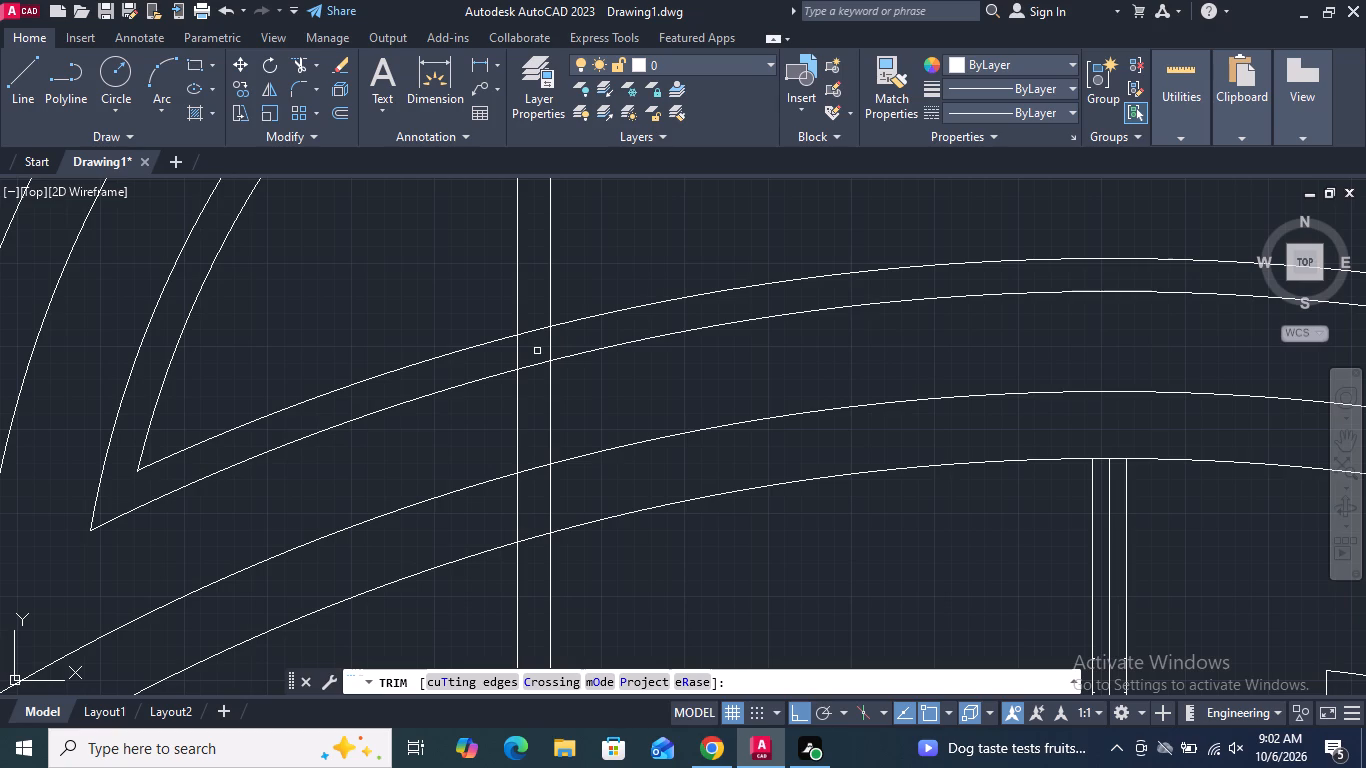
pyautogui.scroll(2, 534, 335)
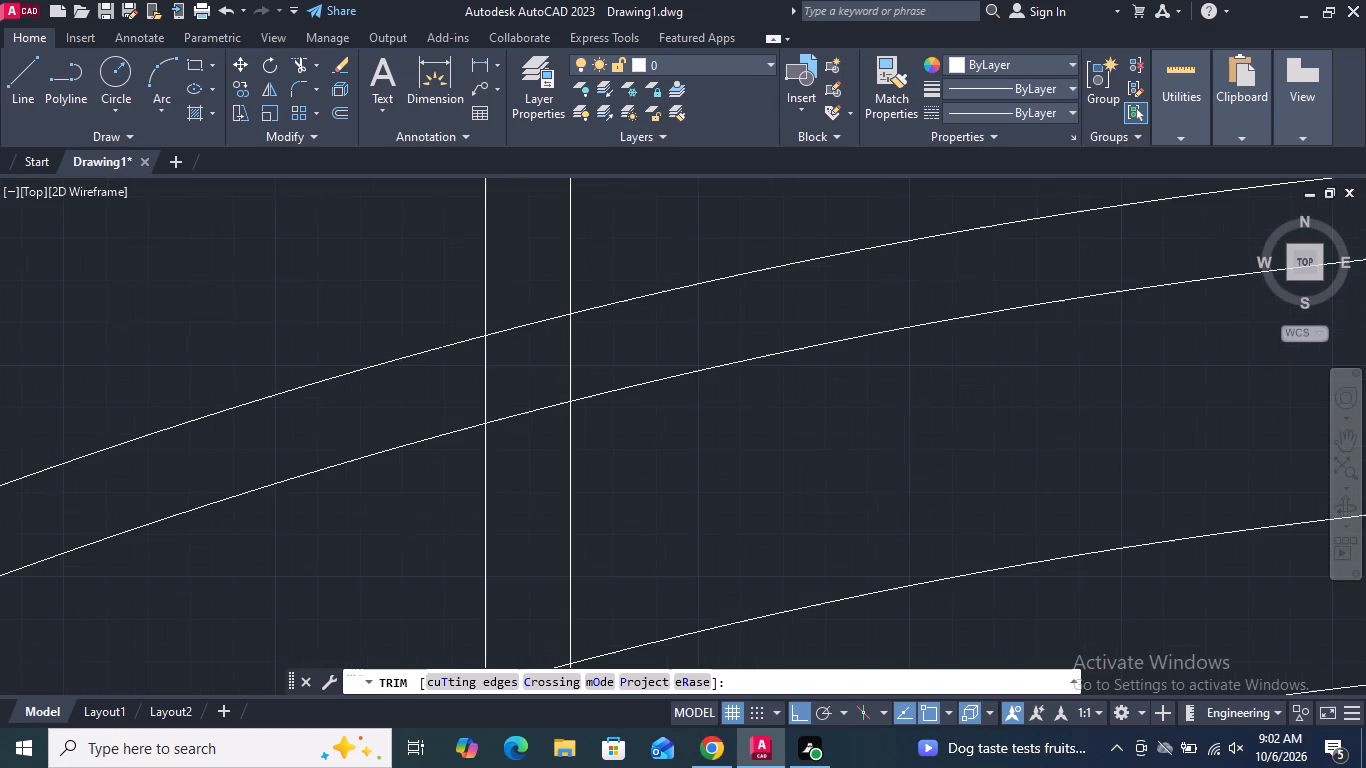
pyautogui.moveTo(589, 343); pyautogui.dragTo(417, 402)
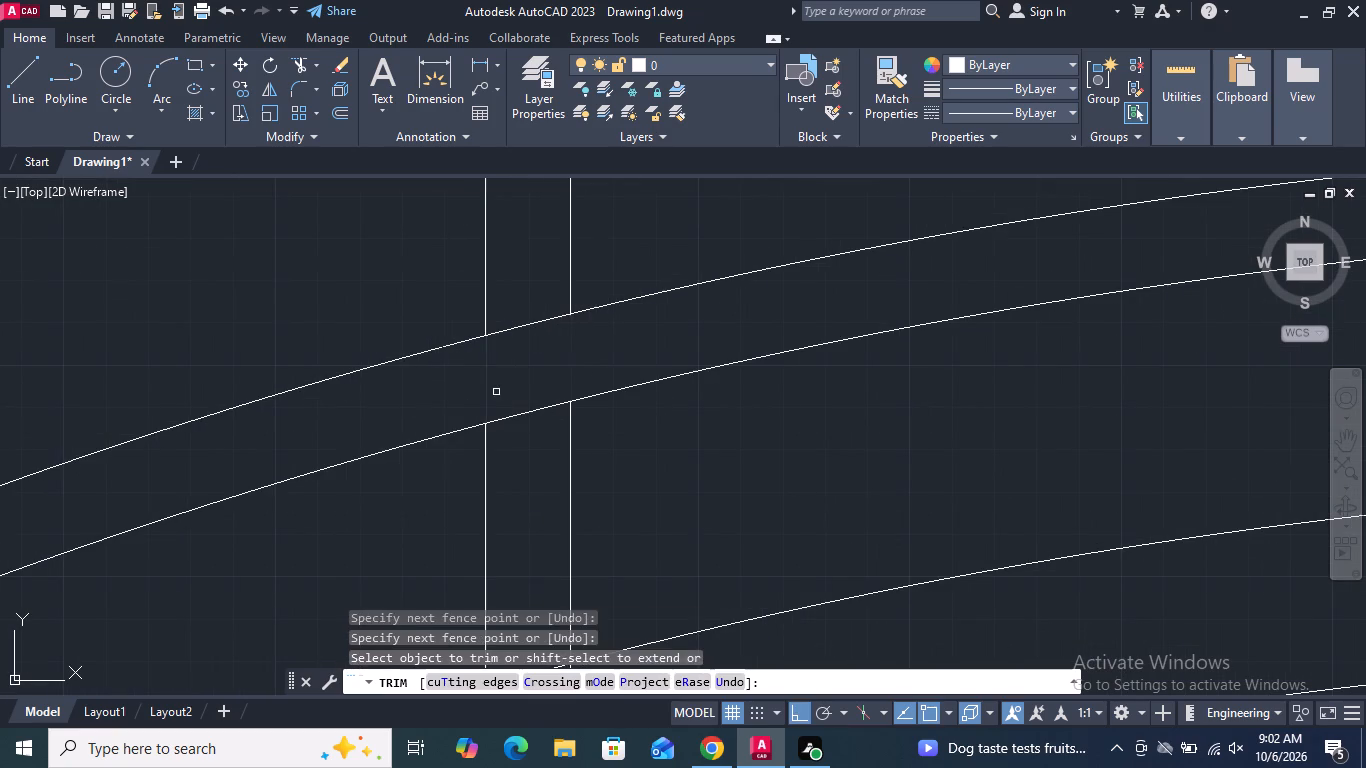
pyautogui.scroll(-3, 500, 391)
pyautogui.moveTo(568, 417); pyautogui.dragTo(533, 441)
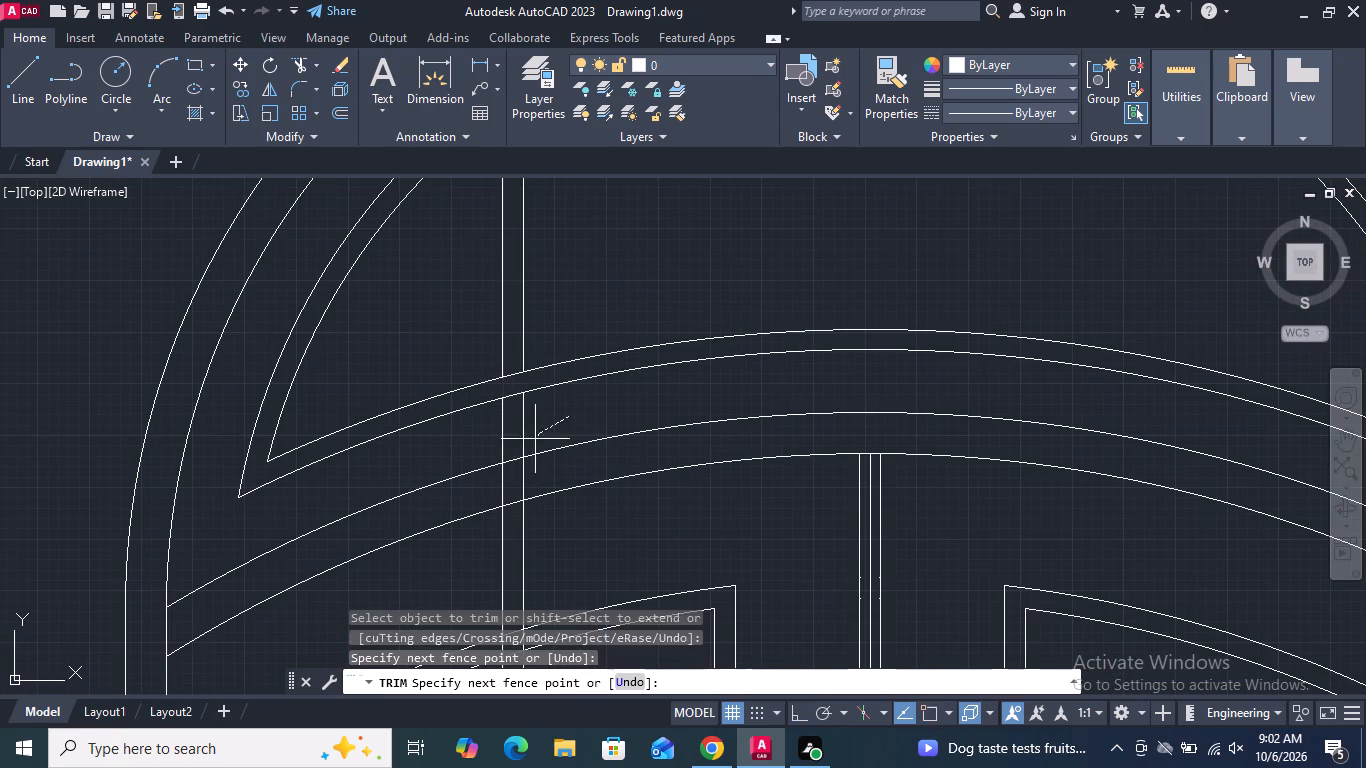
pyautogui.moveTo(533, 441); pyautogui.dragTo(495, 453)
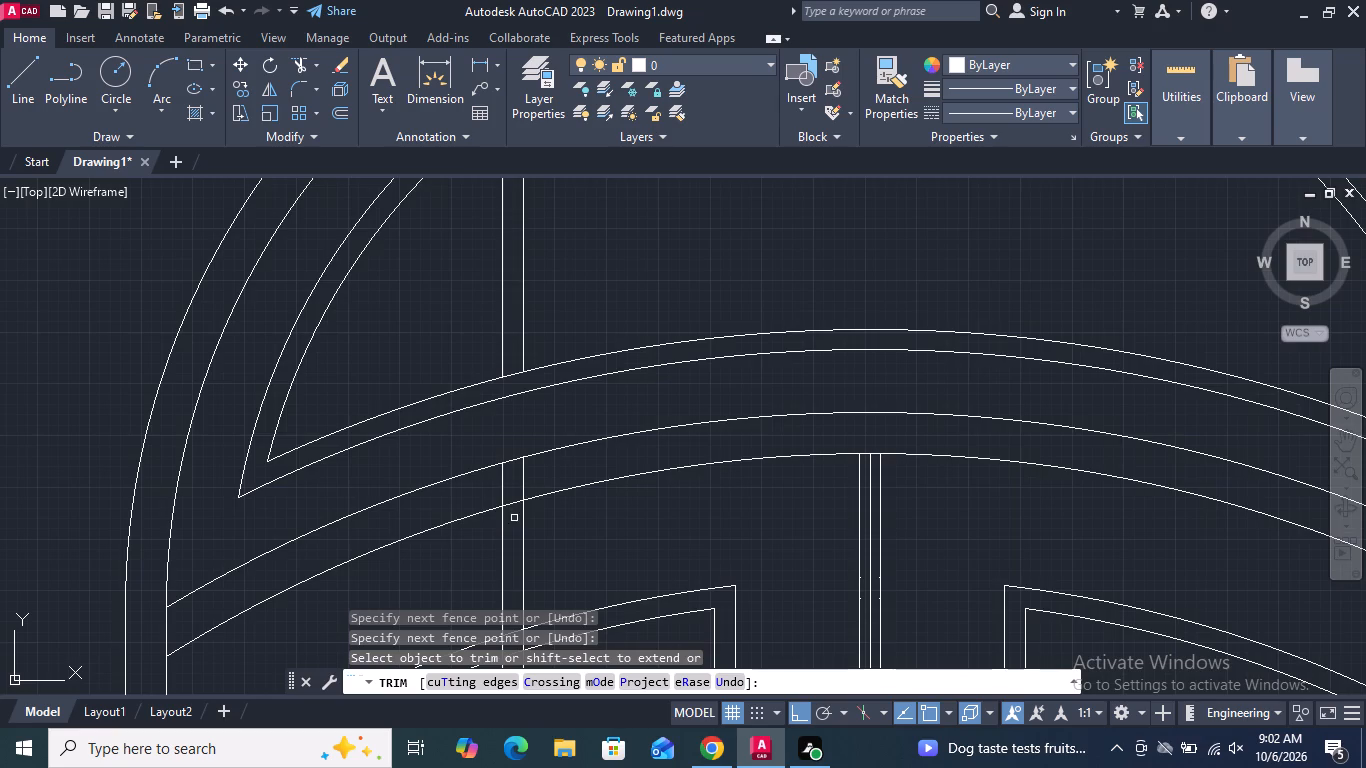
pyautogui.scroll(2, 527, 514)
pyautogui.moveTo(523, 434); pyautogui.dragTo(450, 454)
pyautogui.scroll(-4, 481, 406)
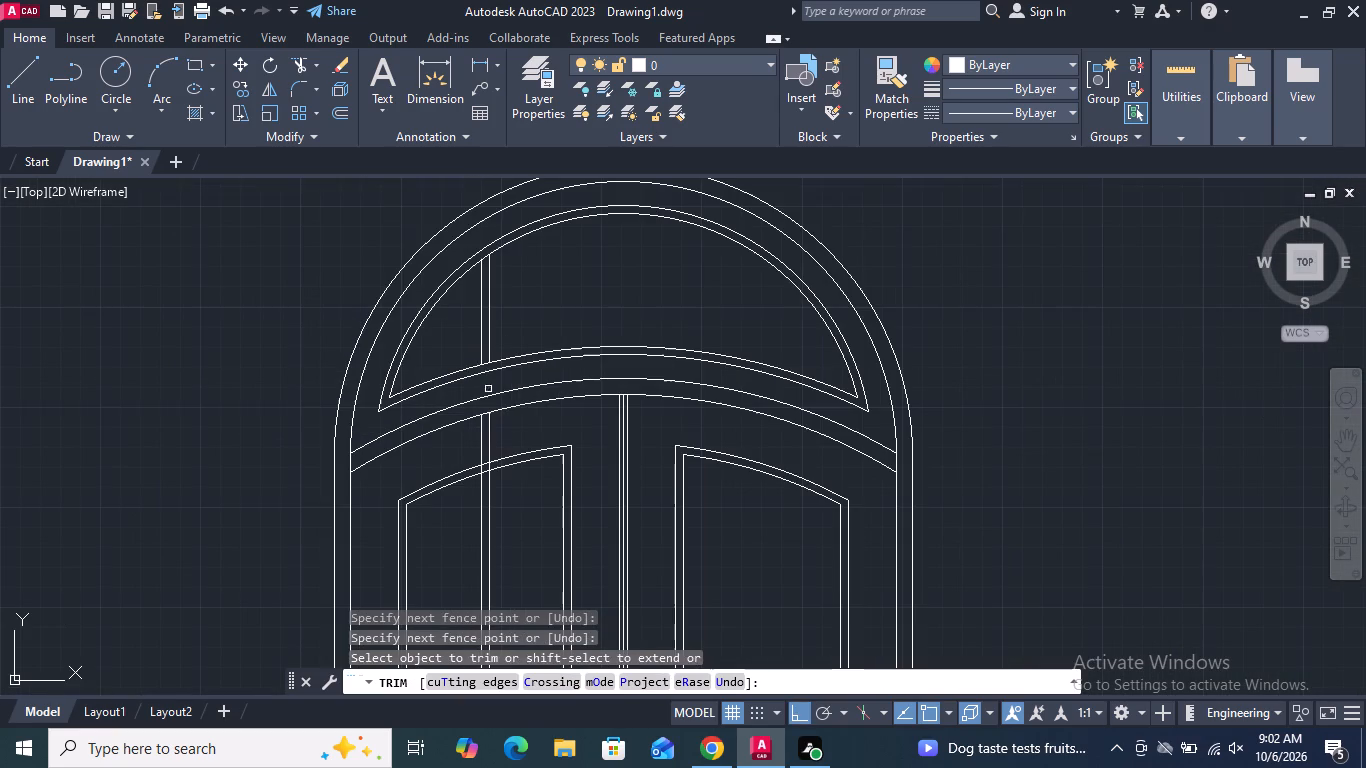
# Trim the two lines between the curved crossbar and the left upper panel, and across that panel's arched double border.
pyautogui.scroll(2, 468, 470)
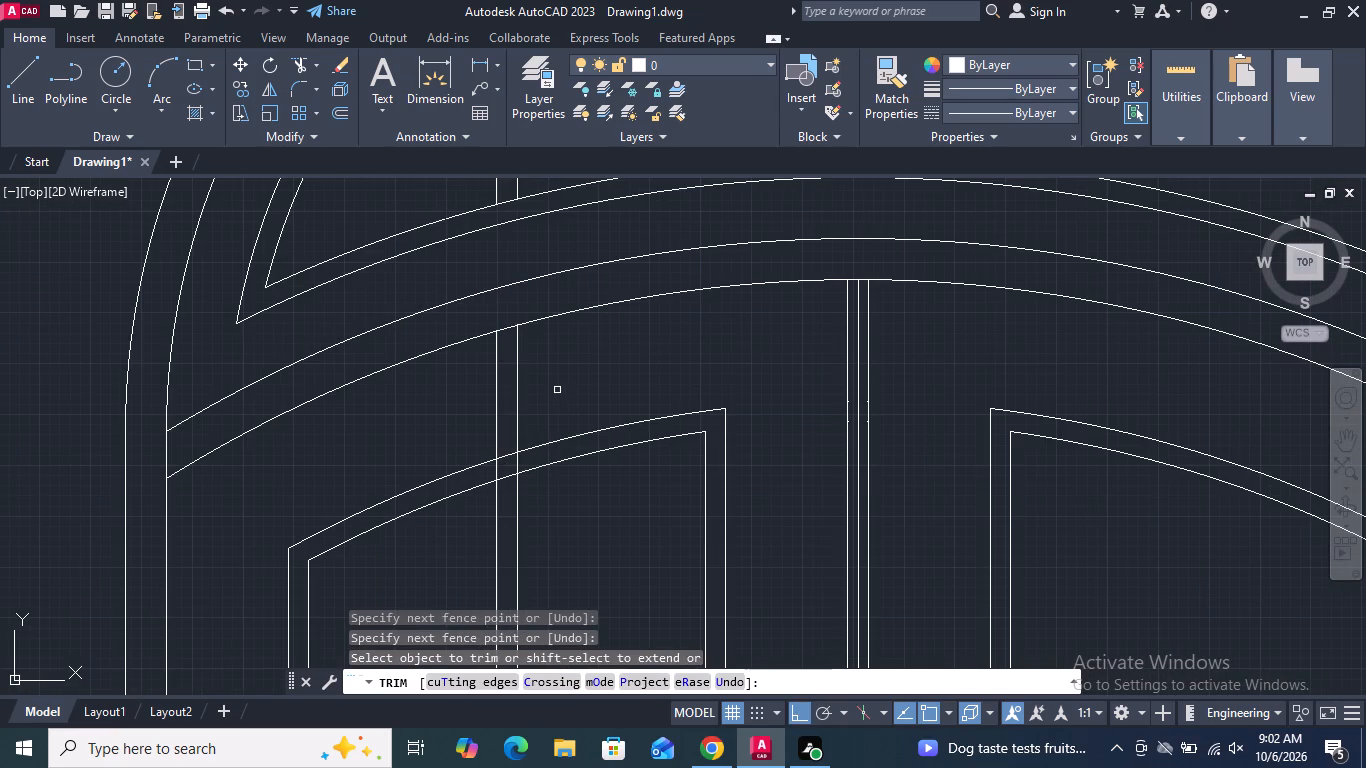
pyautogui.moveTo(557, 389); pyautogui.dragTo(467, 426)
pyautogui.scroll(3, 498, 480)
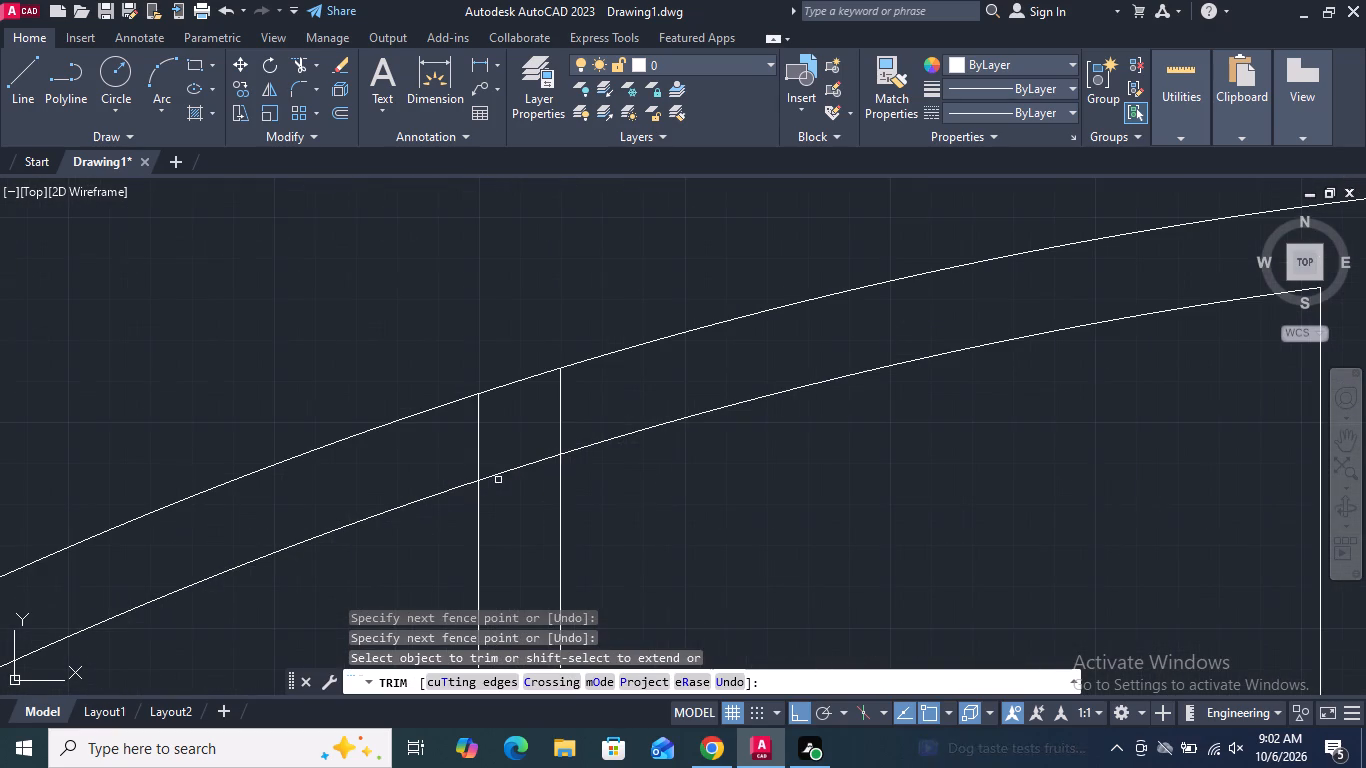
pyautogui.moveTo(577, 414); pyautogui.dragTo(461, 440)
# Trim the left upper panel's inner arched border between the two bar lines.
pyautogui.scroll(-5, 484, 376)
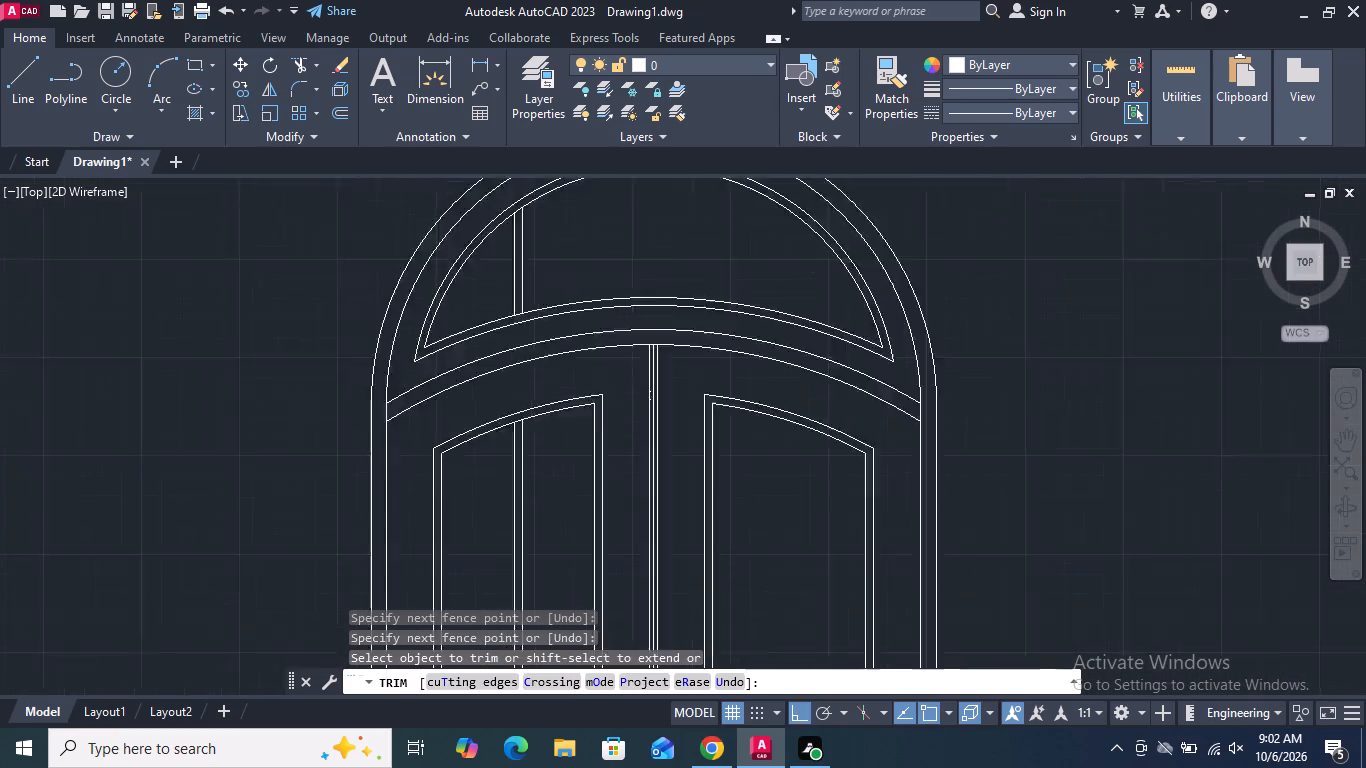
pyautogui.scroll(-1, 532, 440)
pyautogui.scroll(2, 499, 439)
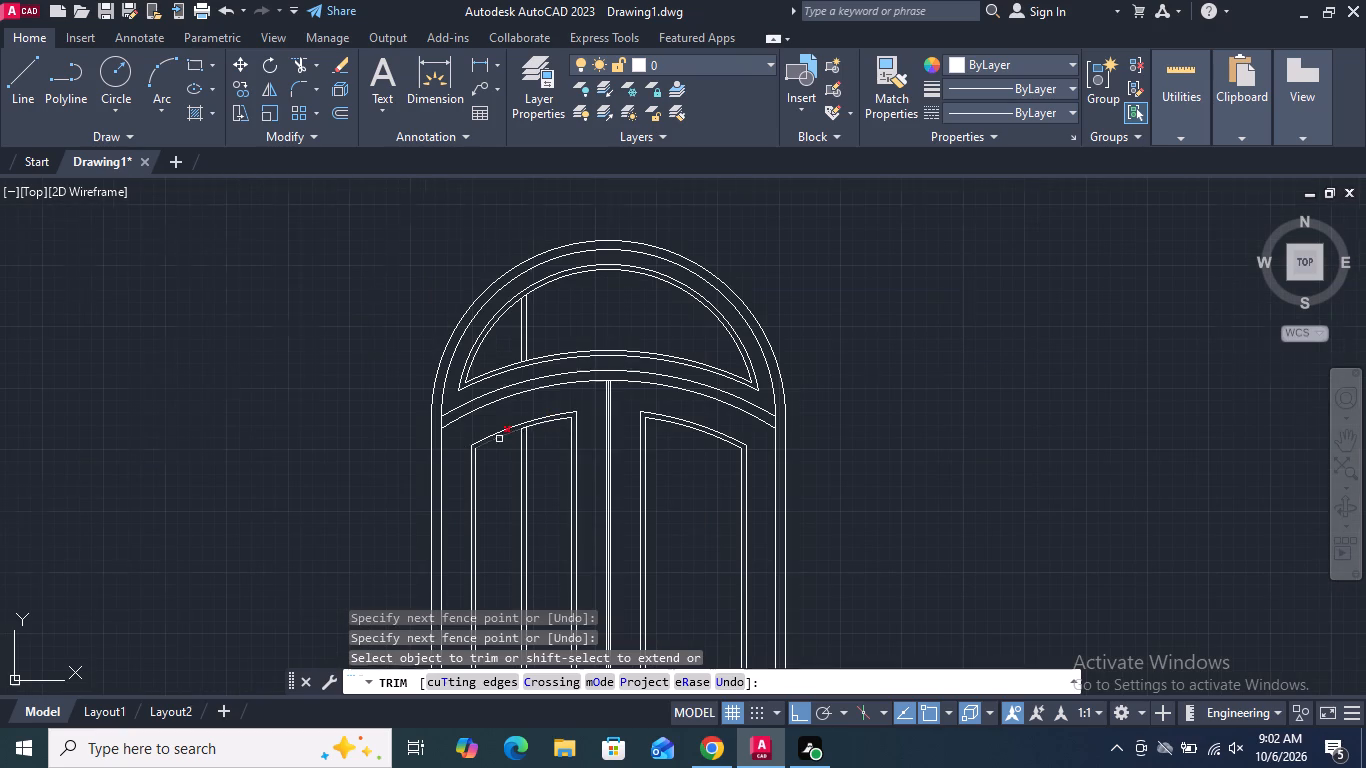
pyautogui.scroll(2, 499, 439)
pyautogui.scroll(2, 634, 383)
pyautogui.moveTo(631, 367); pyautogui.dragTo(640, 406)
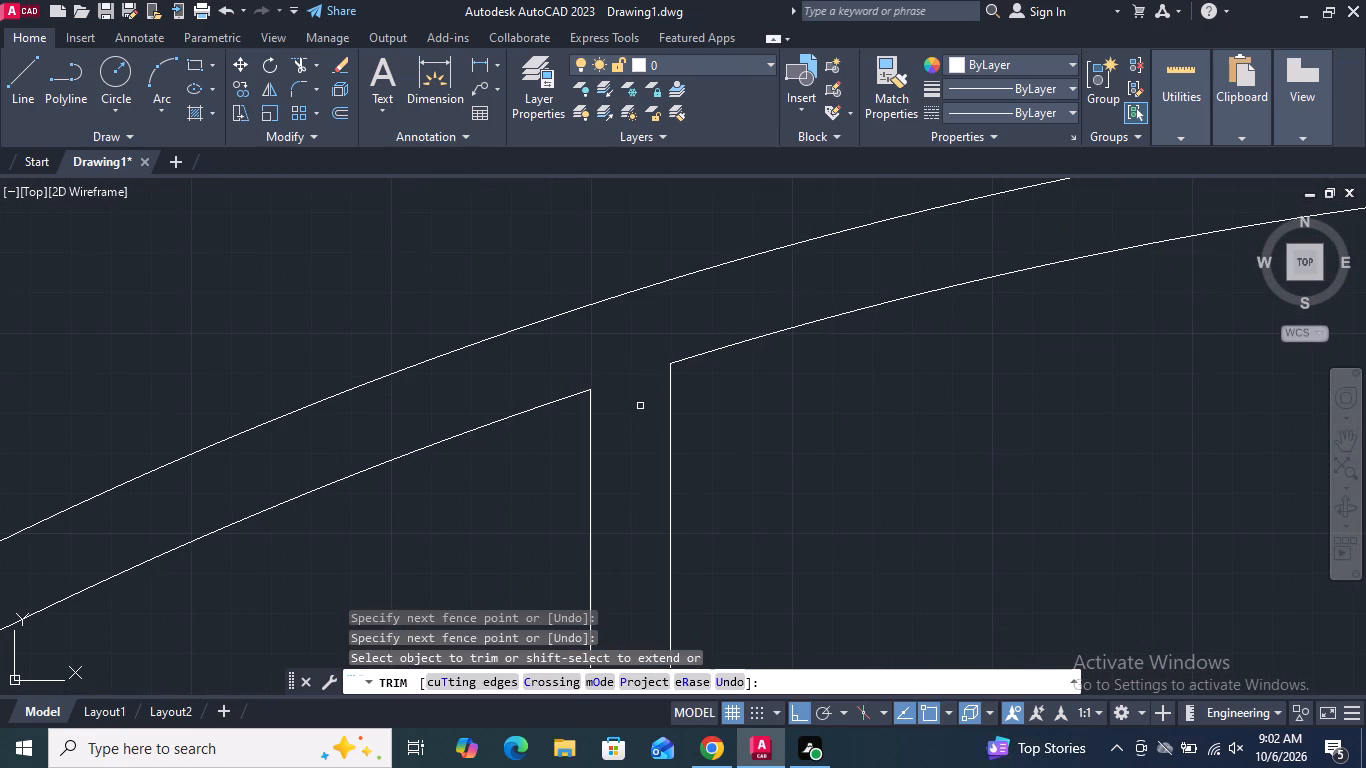
# Trim the arched top panel's inner border between the two bar lines, at both their lower and upper ends.
pyautogui.scroll(-6, 640, 407)
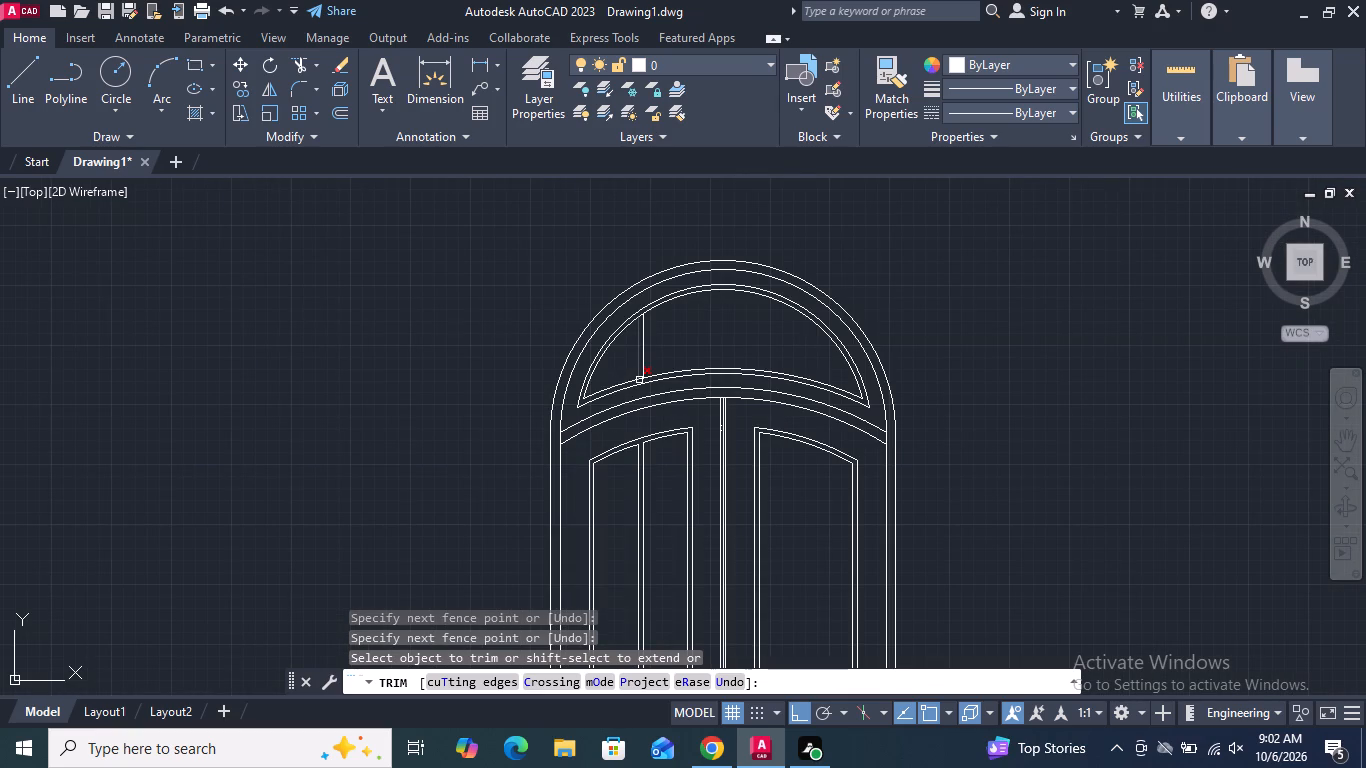
pyautogui.scroll(5, 648, 377)
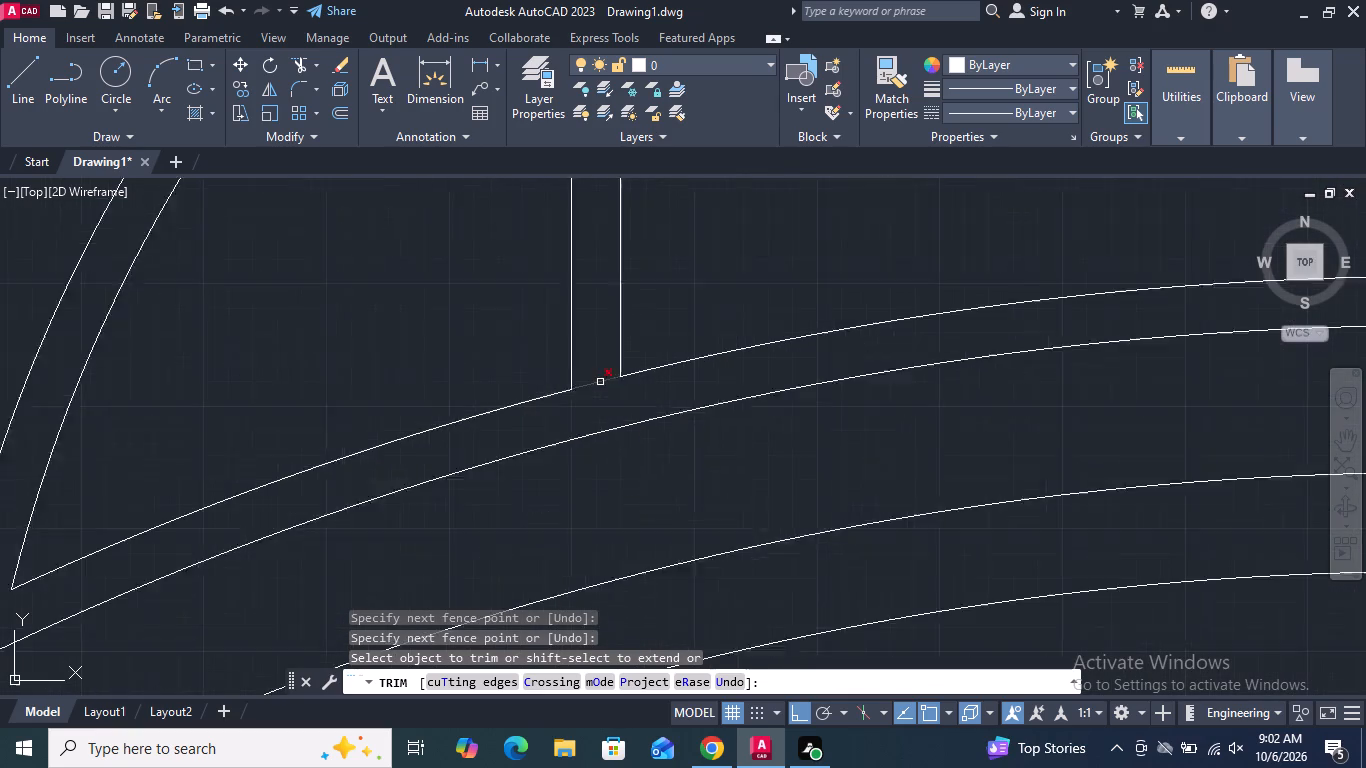
pyautogui.scroll(1, 600, 382)
pyautogui.moveTo(590, 357); pyautogui.dragTo(592, 417)
pyautogui.scroll(-4, 592, 417)
pyautogui.scroll(2, 587, 243)
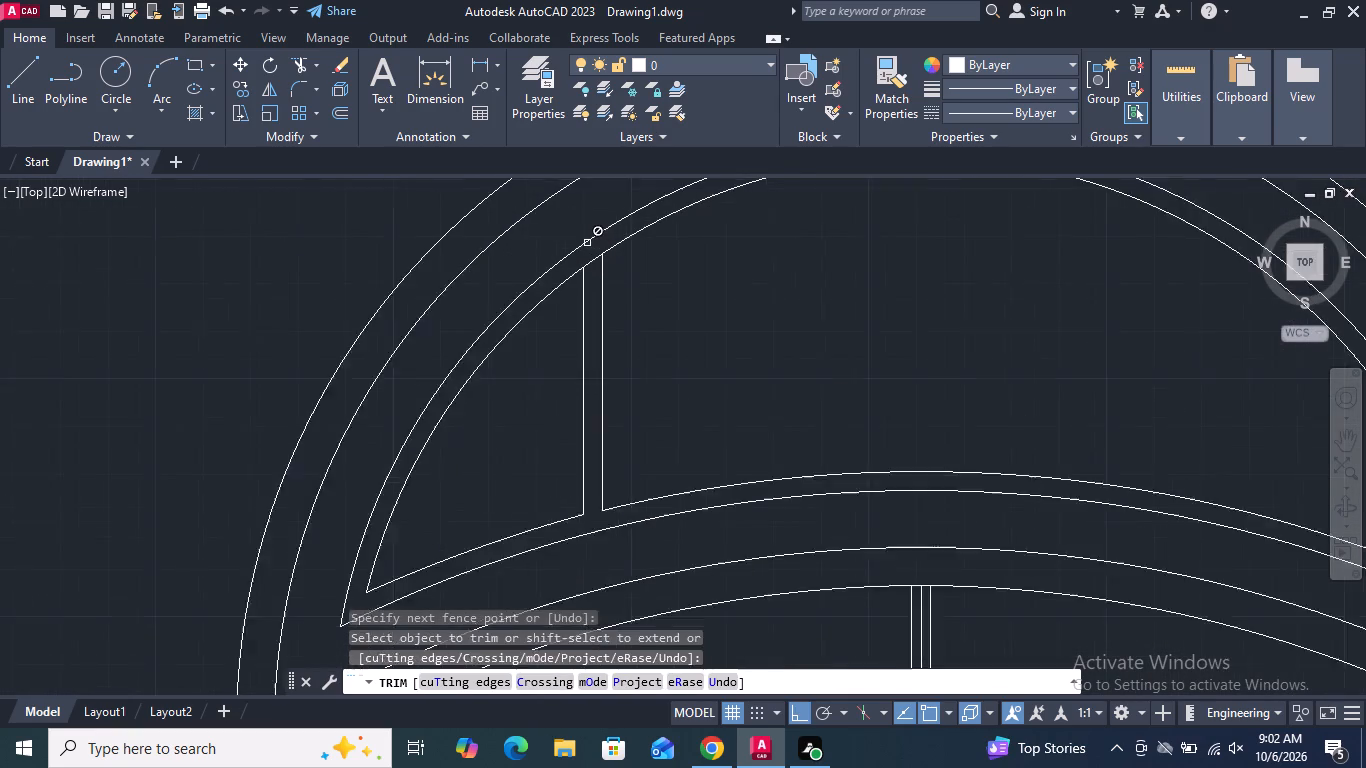
pyautogui.scroll(2, 587, 242)
pyautogui.click(598, 273)
# Trim the left upper panel's inner bottom border between the two bar lines and finish trimming.
pyautogui.scroll(-4, 598, 273)
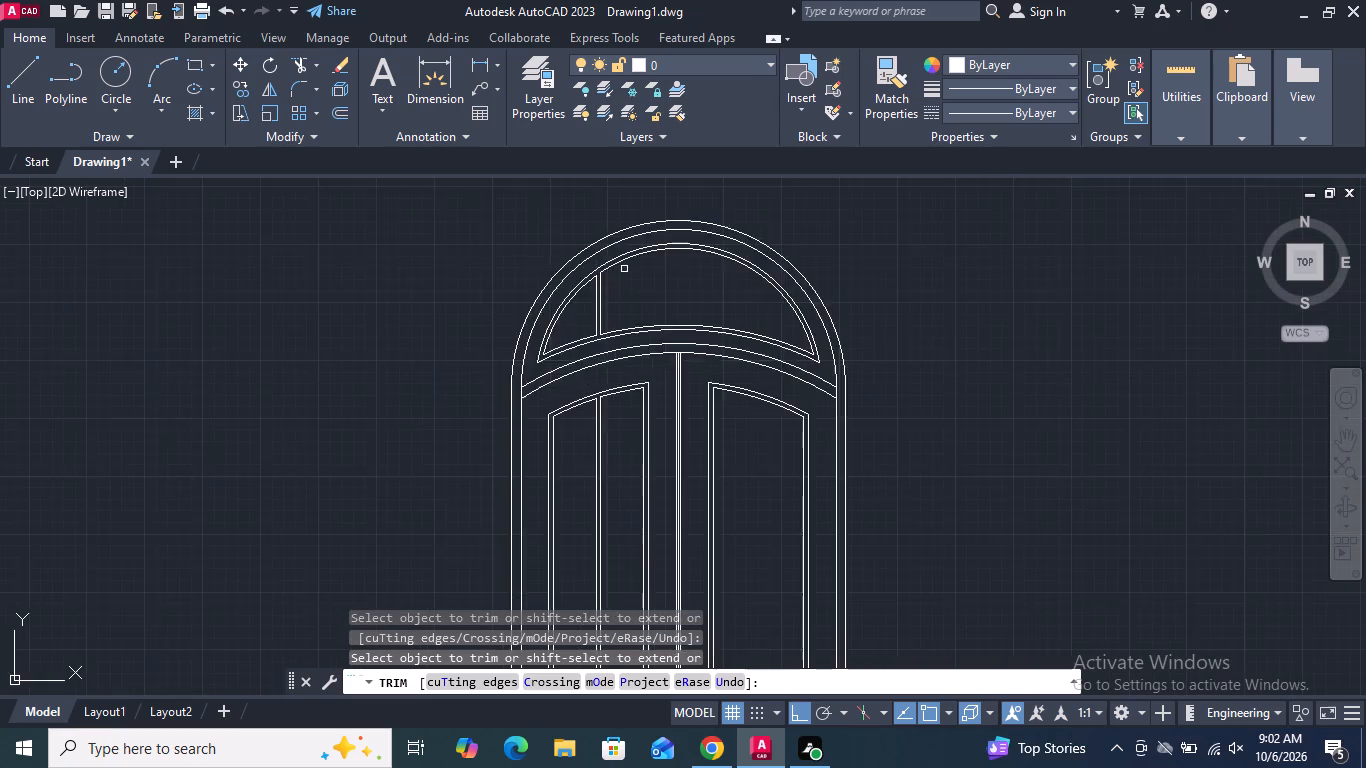
pyautogui.scroll(-2, 673, 251)
pyautogui.scroll(3, 639, 350)
pyautogui.scroll(-2, 647, 344)
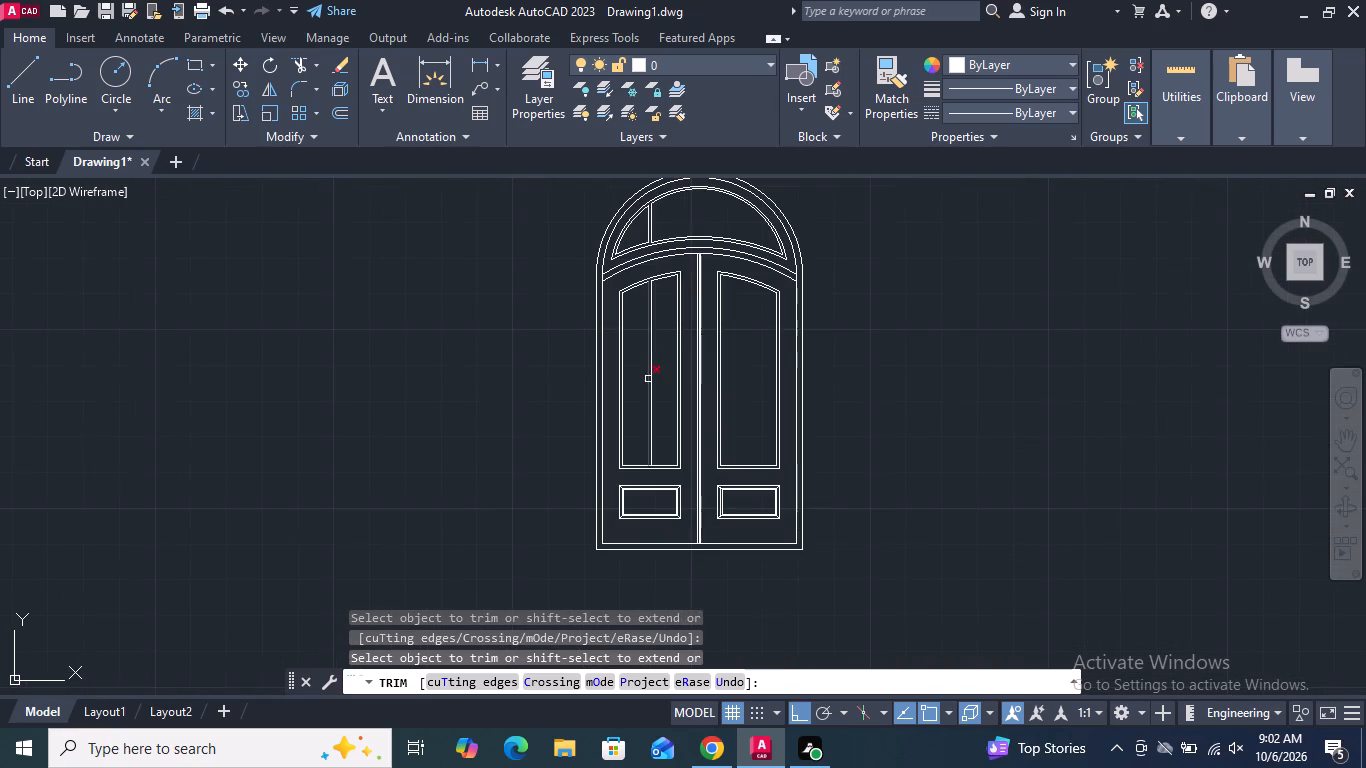
pyautogui.scroll(7, 651, 463)
pyautogui.moveTo(573, 470); pyautogui.dragTo(574, 498)
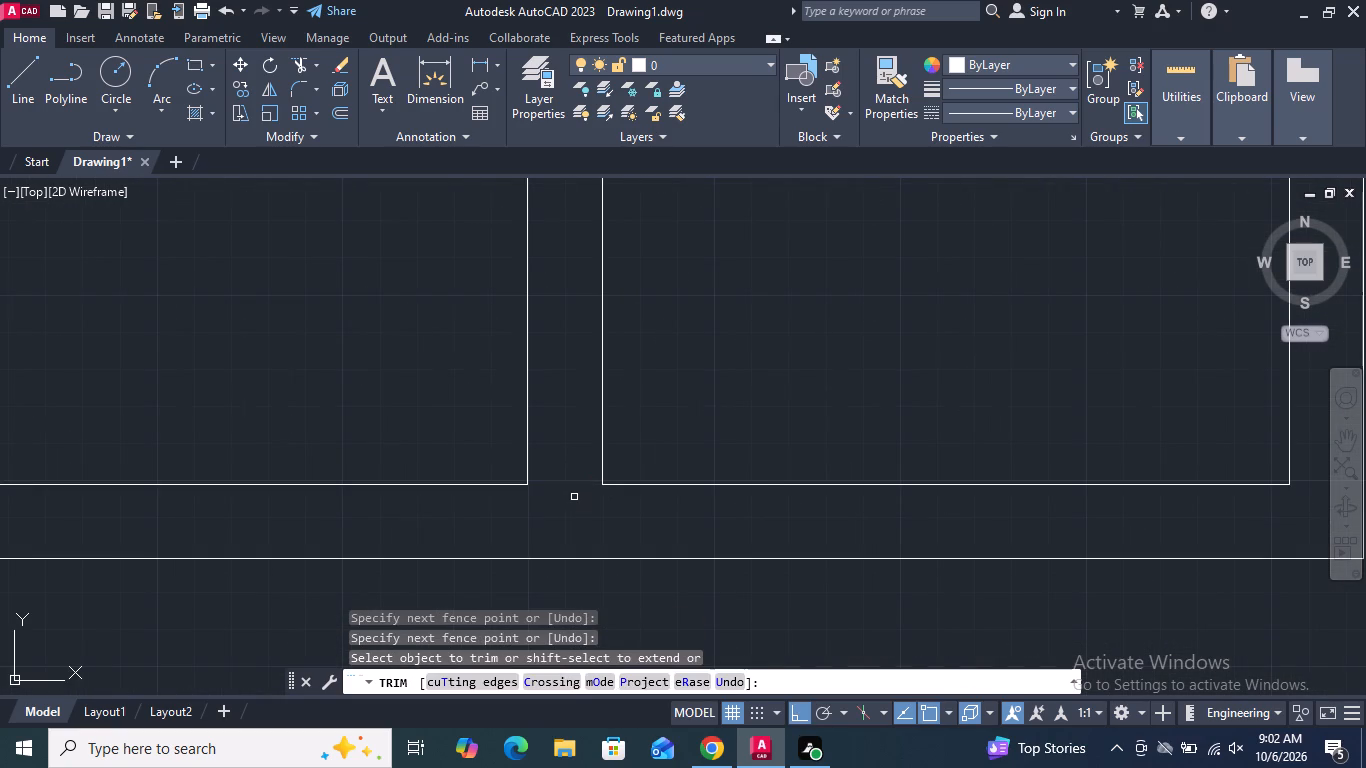
pyautogui.press('Return')
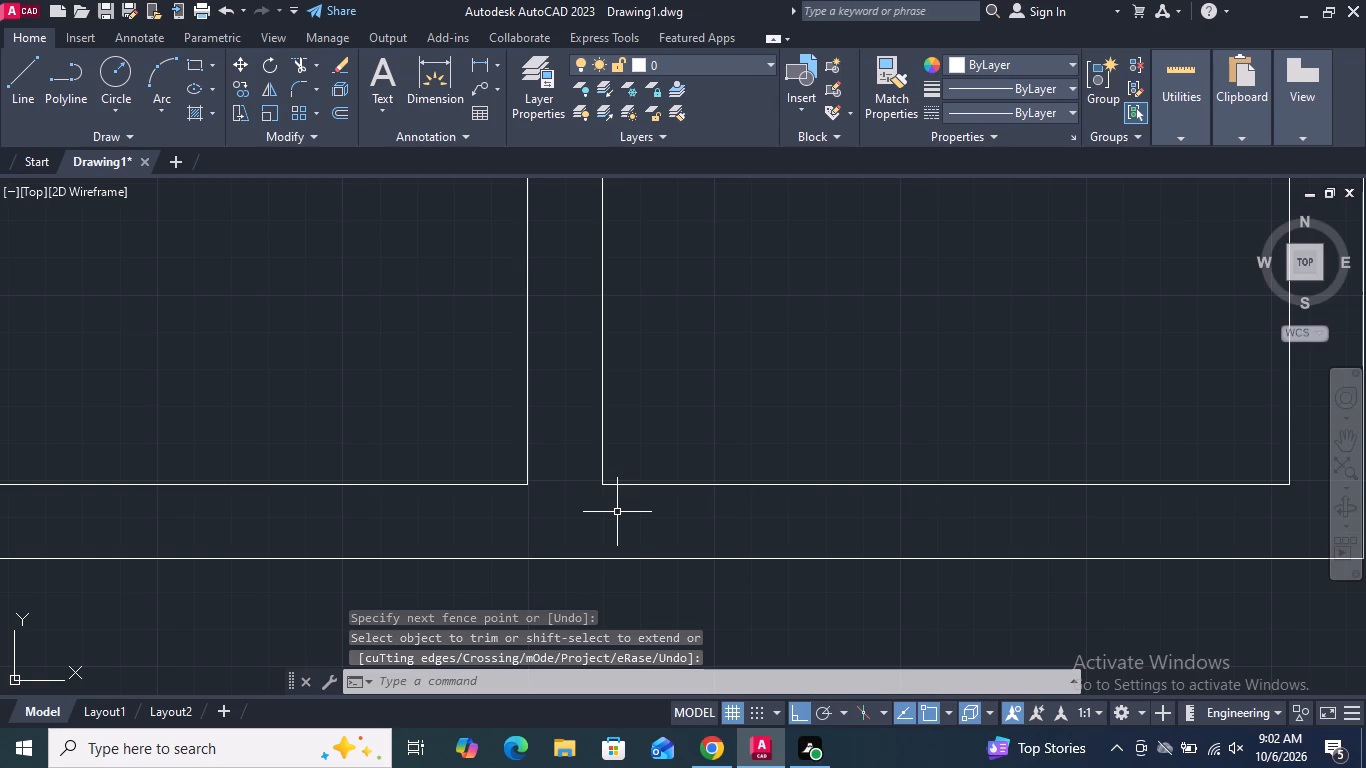
# Copy both bar line pairs from the left upper panel and arched top panel rightward, between the two upper panels' bottom-edge midpoints.
pyautogui.scroll(-7, 617, 512)
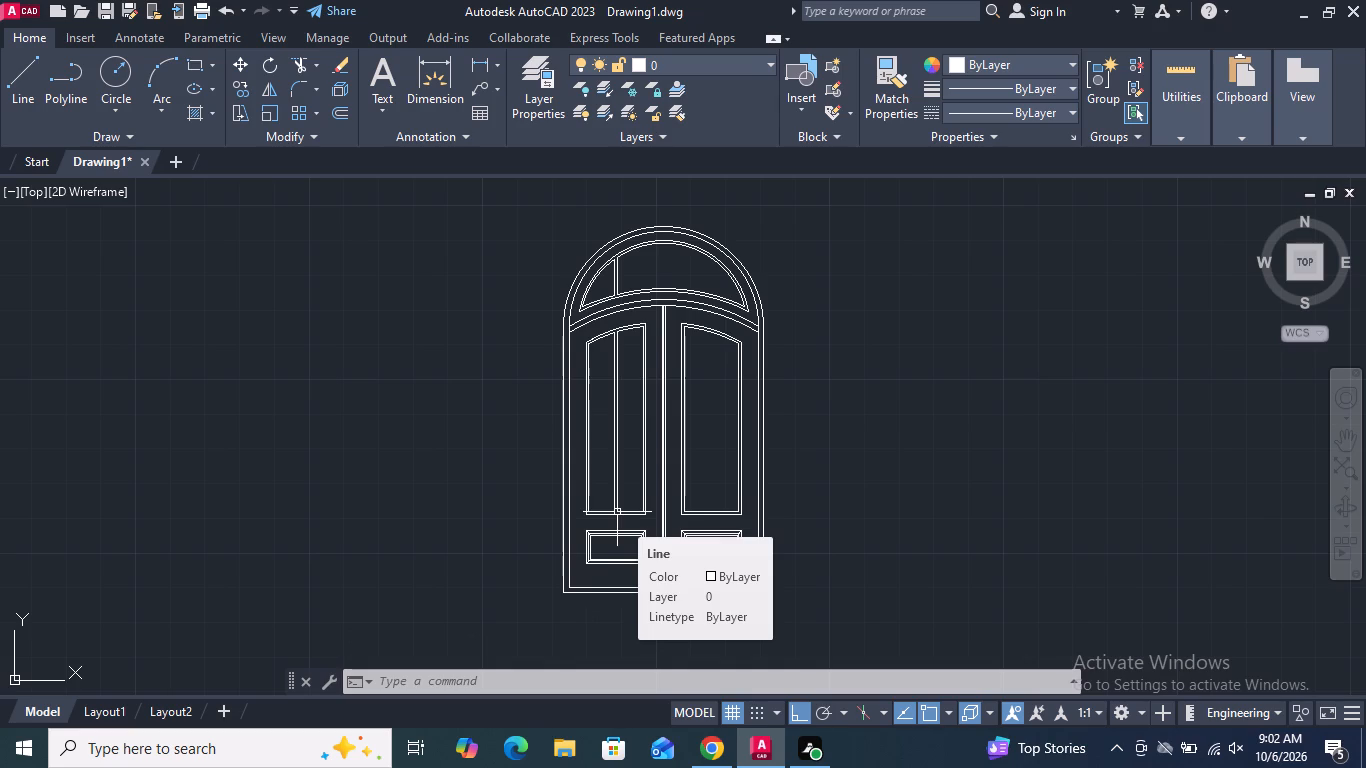
pyautogui.scroll(2, 638, 452)
pyautogui.moveTo(595, 452); pyautogui.dragTo(584, 453)
pyautogui.click(550, 456)
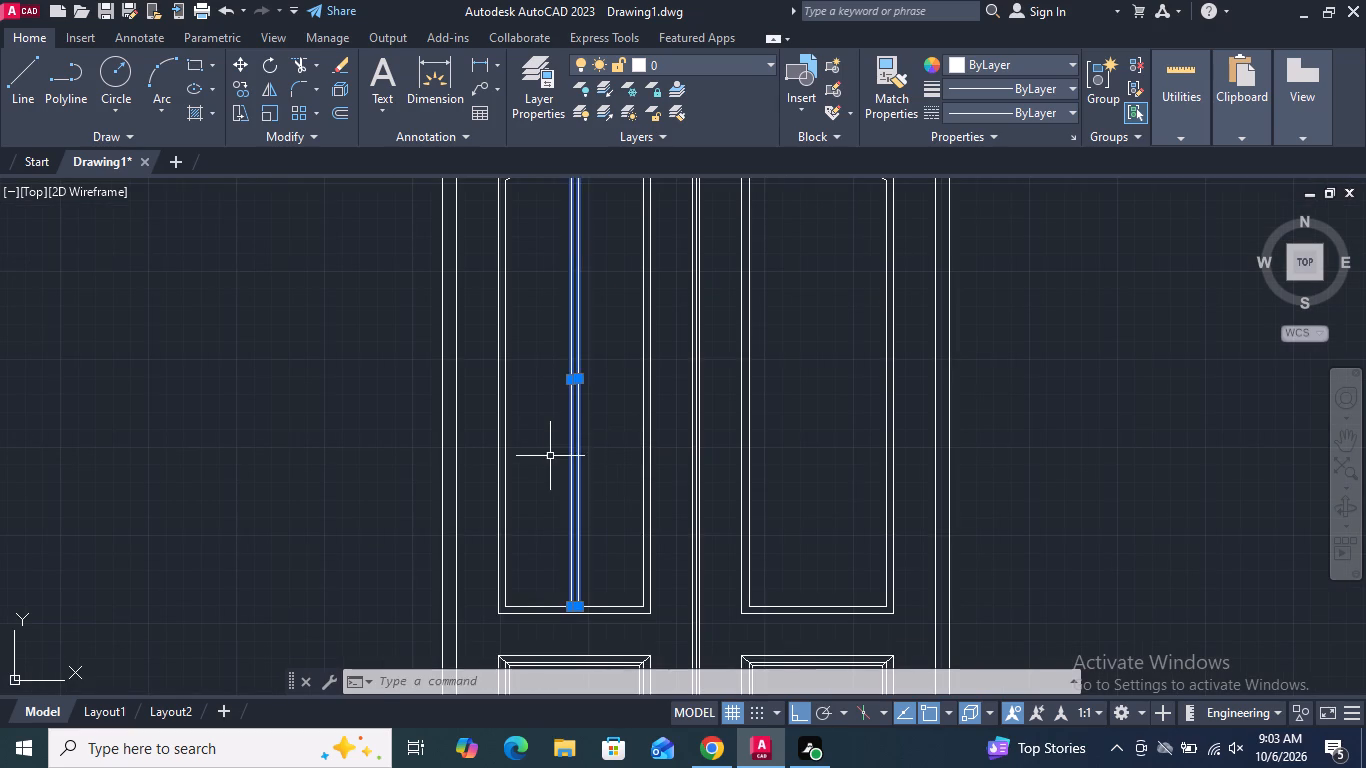
pyautogui.scroll(-2, 546, 480)
pyautogui.scroll(3, 551, 285)
pyautogui.moveTo(612, 311); pyautogui.dragTo(589, 328)
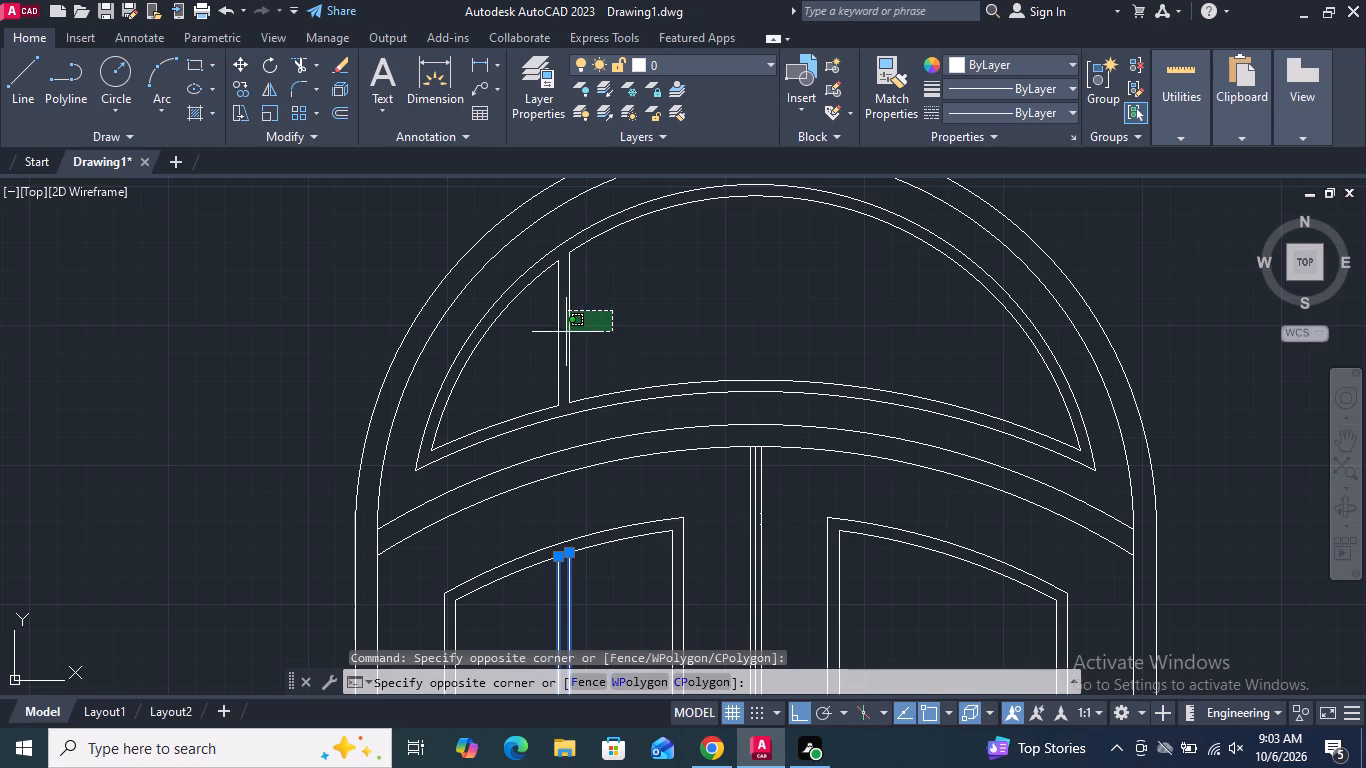
pyautogui.click(540, 338)
pyautogui.press('c')
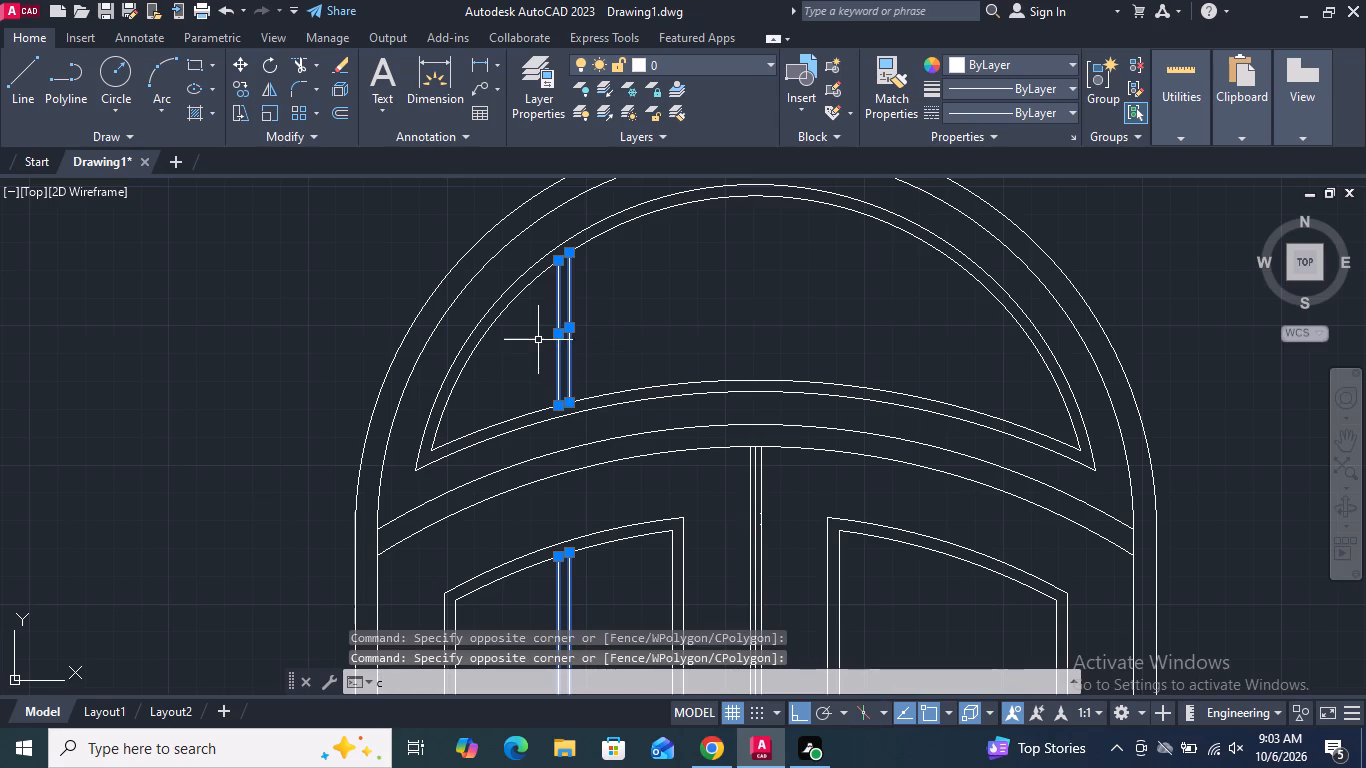
pyautogui.press('o')
pyautogui.press('Return')
pyautogui.scroll(-3, 562, 303)
pyautogui.scroll(3, 621, 517)
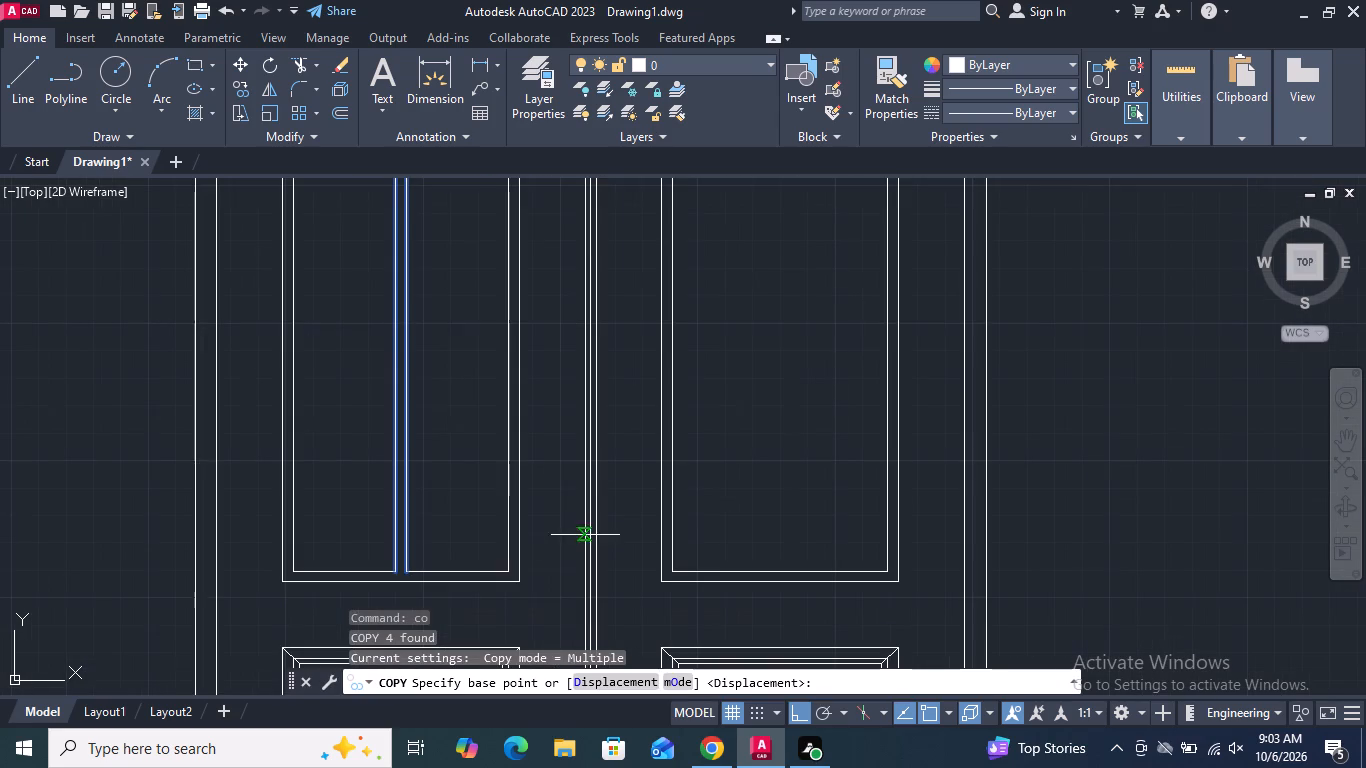
pyautogui.click(398, 580)
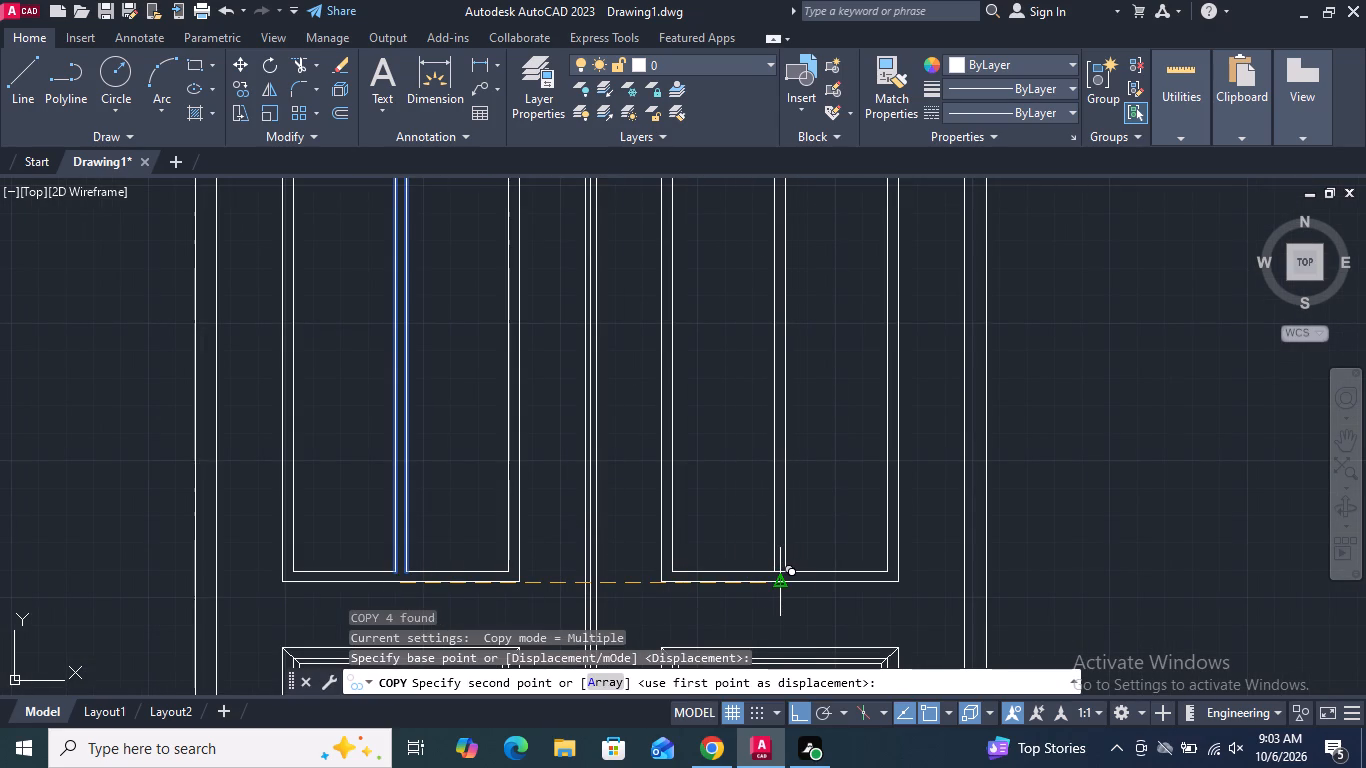
pyautogui.click(782, 582)
pyautogui.press('Return')
# Extend the copied bar's two short lines in the arched top panel to its inner border, one downward and one upward.
pyautogui.scroll(-3, 778, 600)
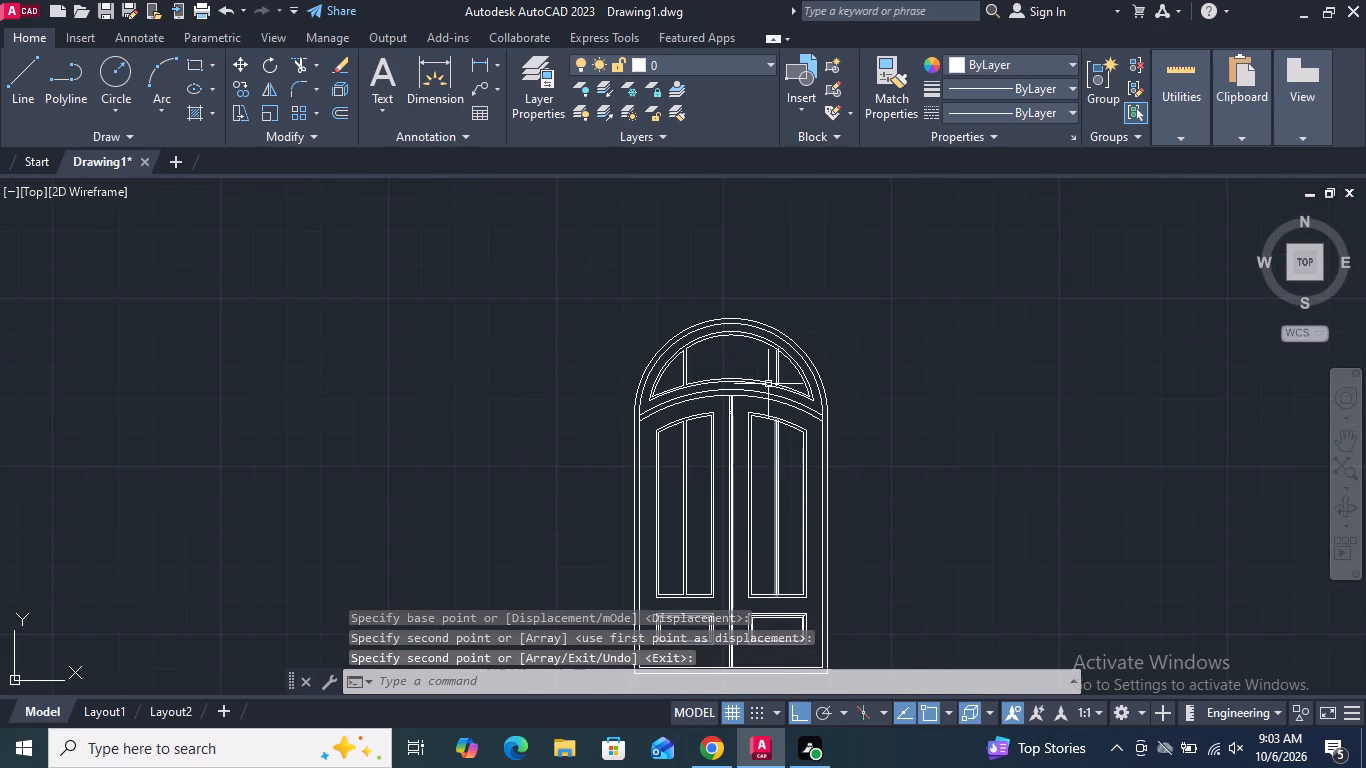
pyautogui.scroll(3, 769, 373)
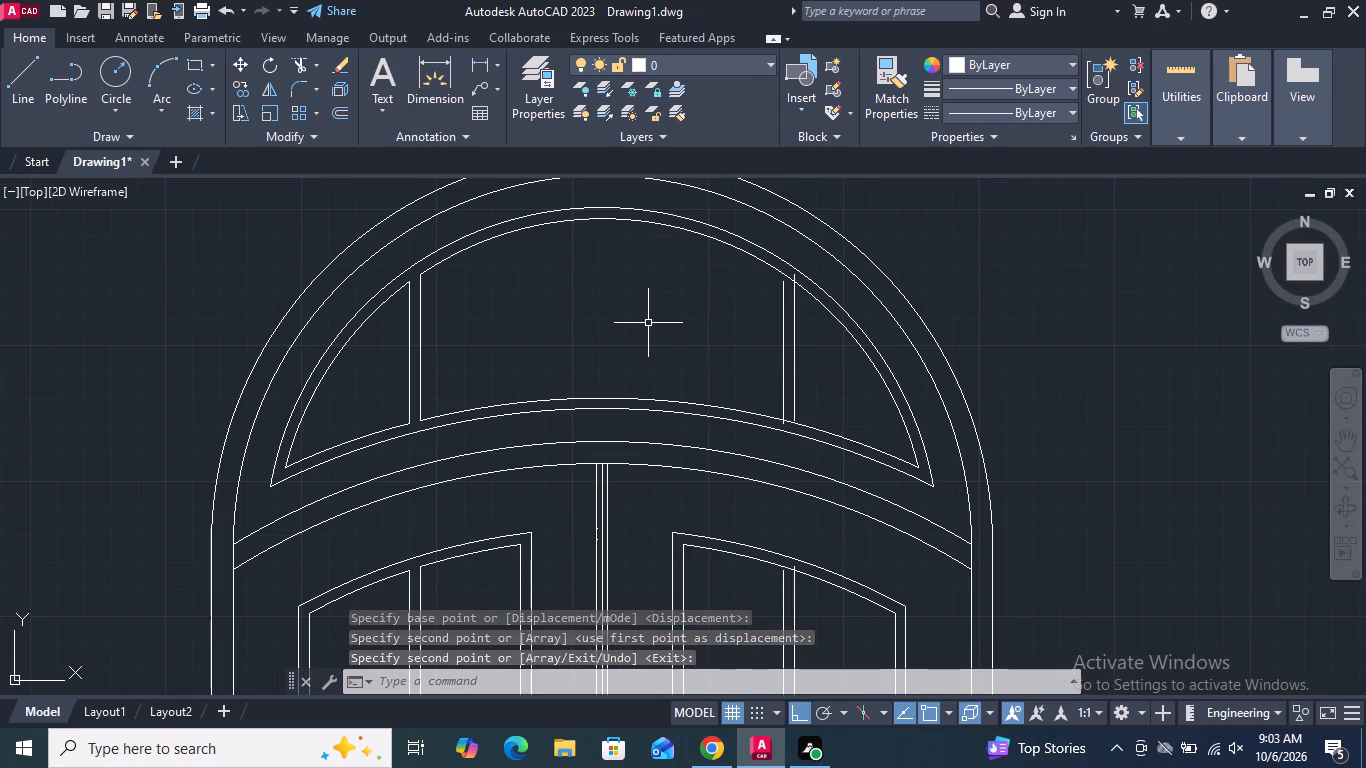
pyautogui.scroll(-2, 648, 323)
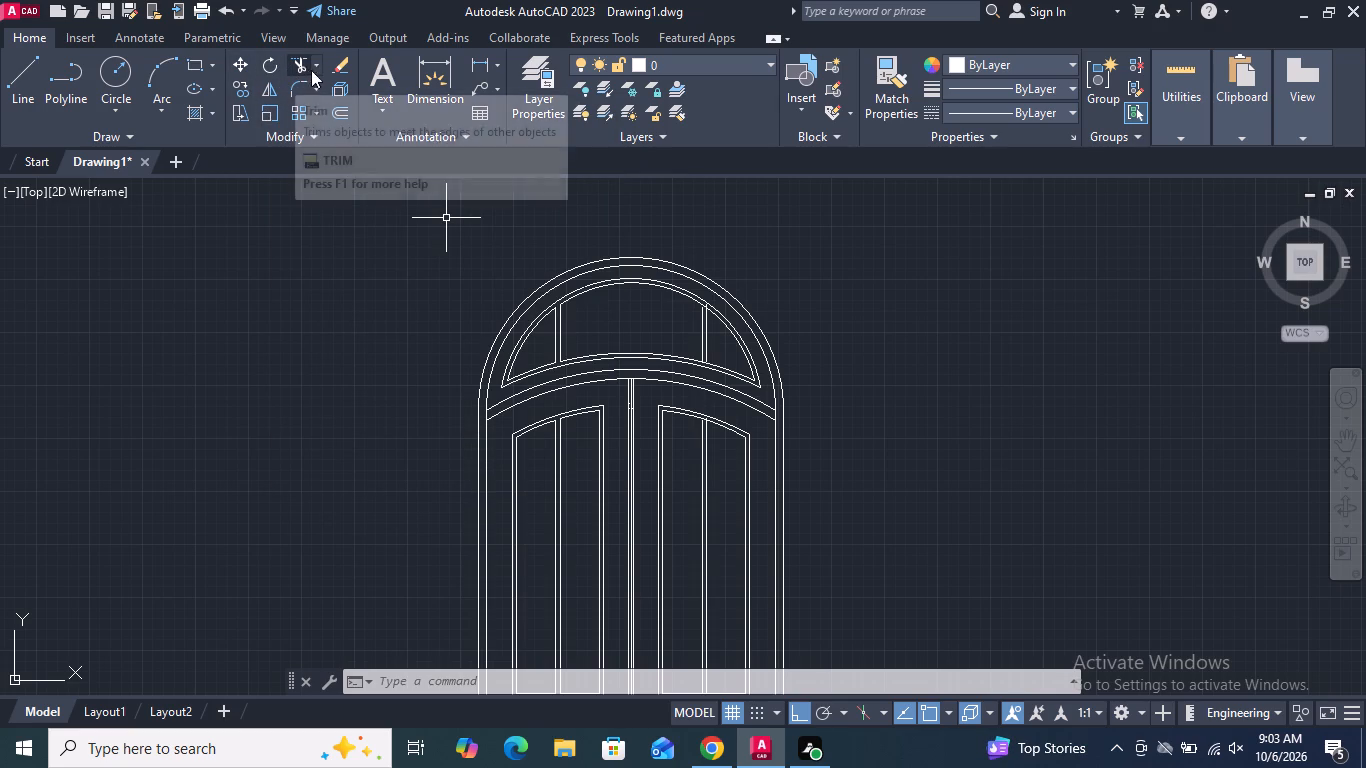
pyautogui.click(317, 70)
pyautogui.click(312, 129)
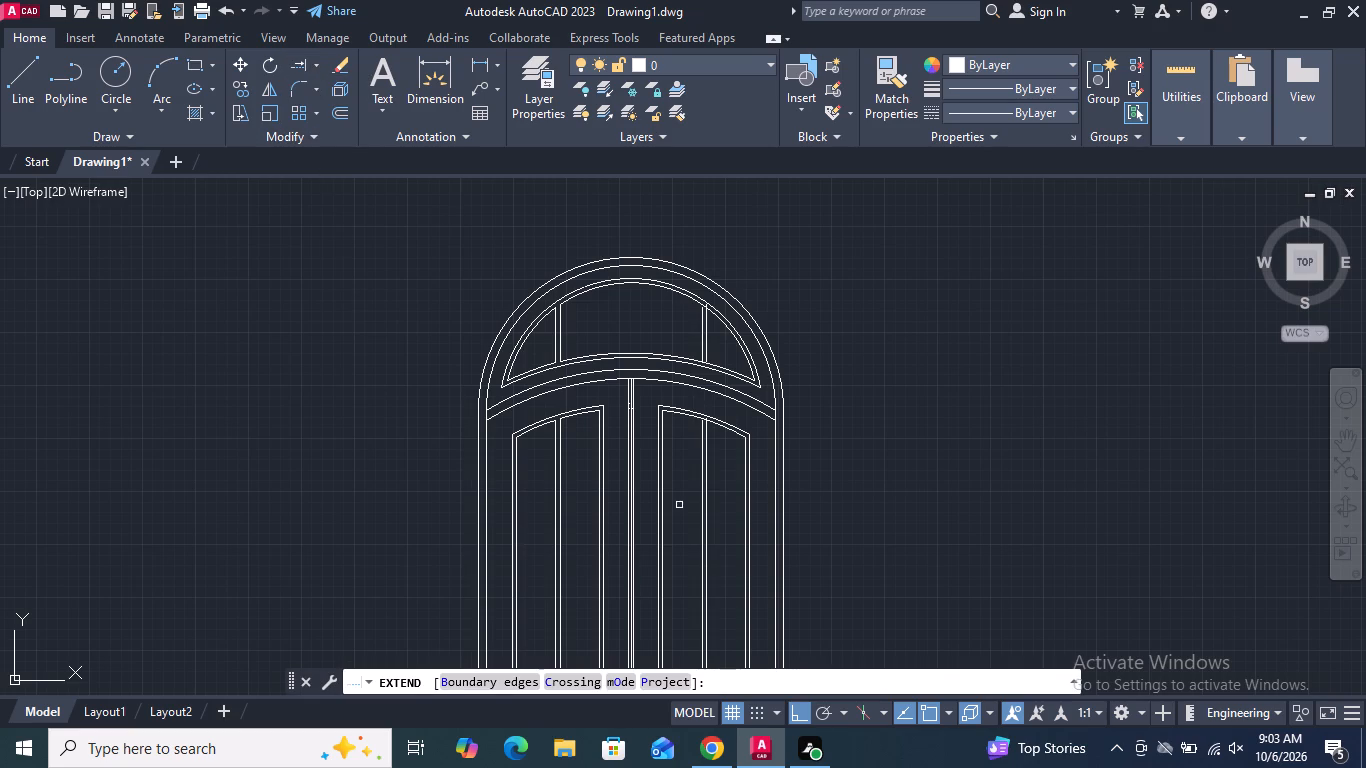
pyautogui.scroll(4, 712, 360)
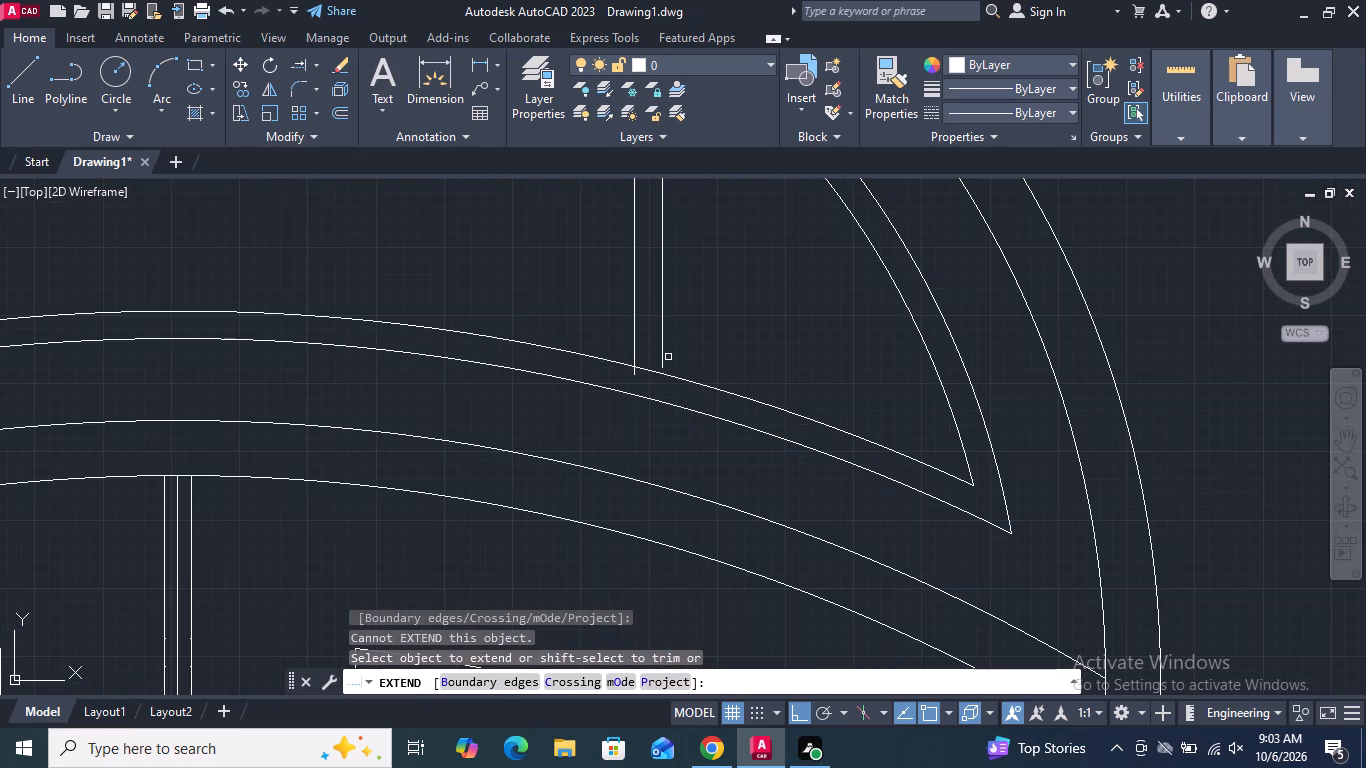
pyautogui.click(660, 356)
pyautogui.scroll(-3, 703, 360)
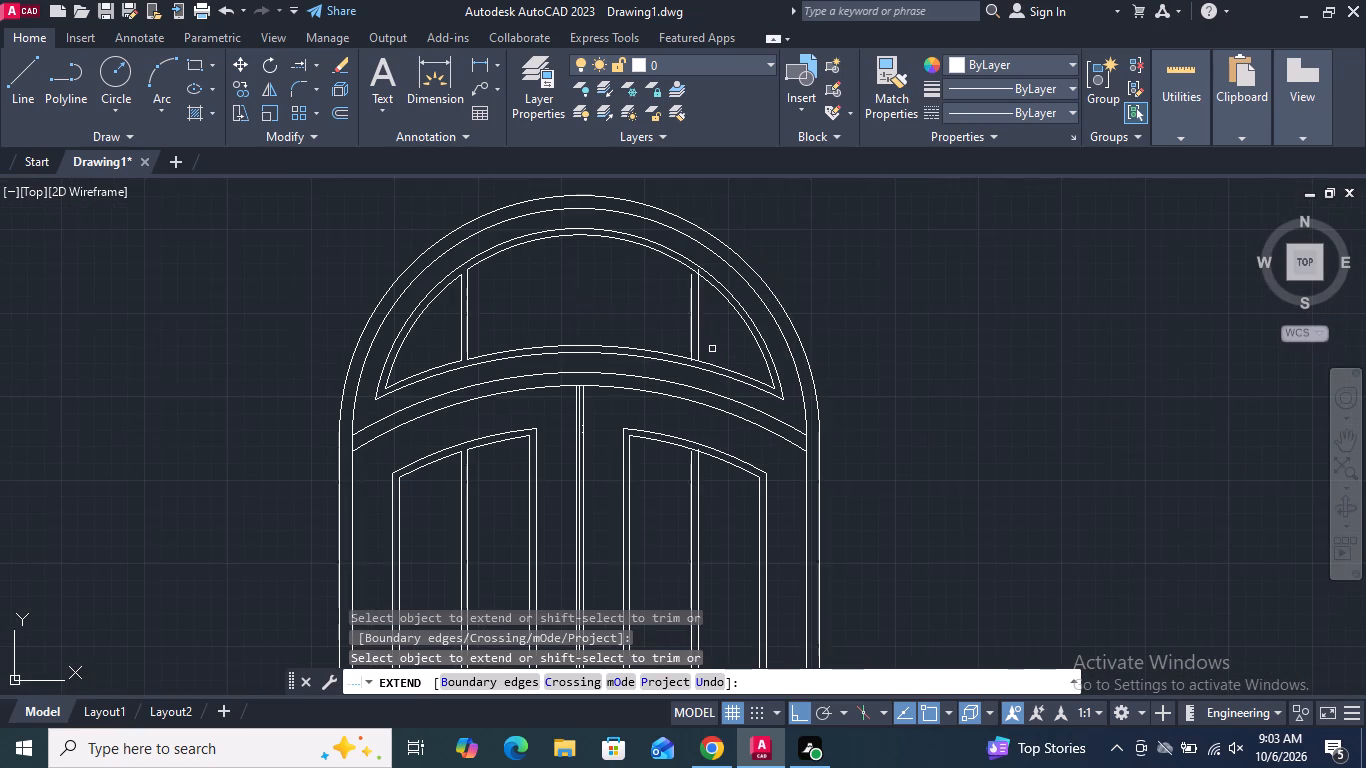
pyautogui.scroll(3, 690, 261)
pyautogui.click(689, 338)
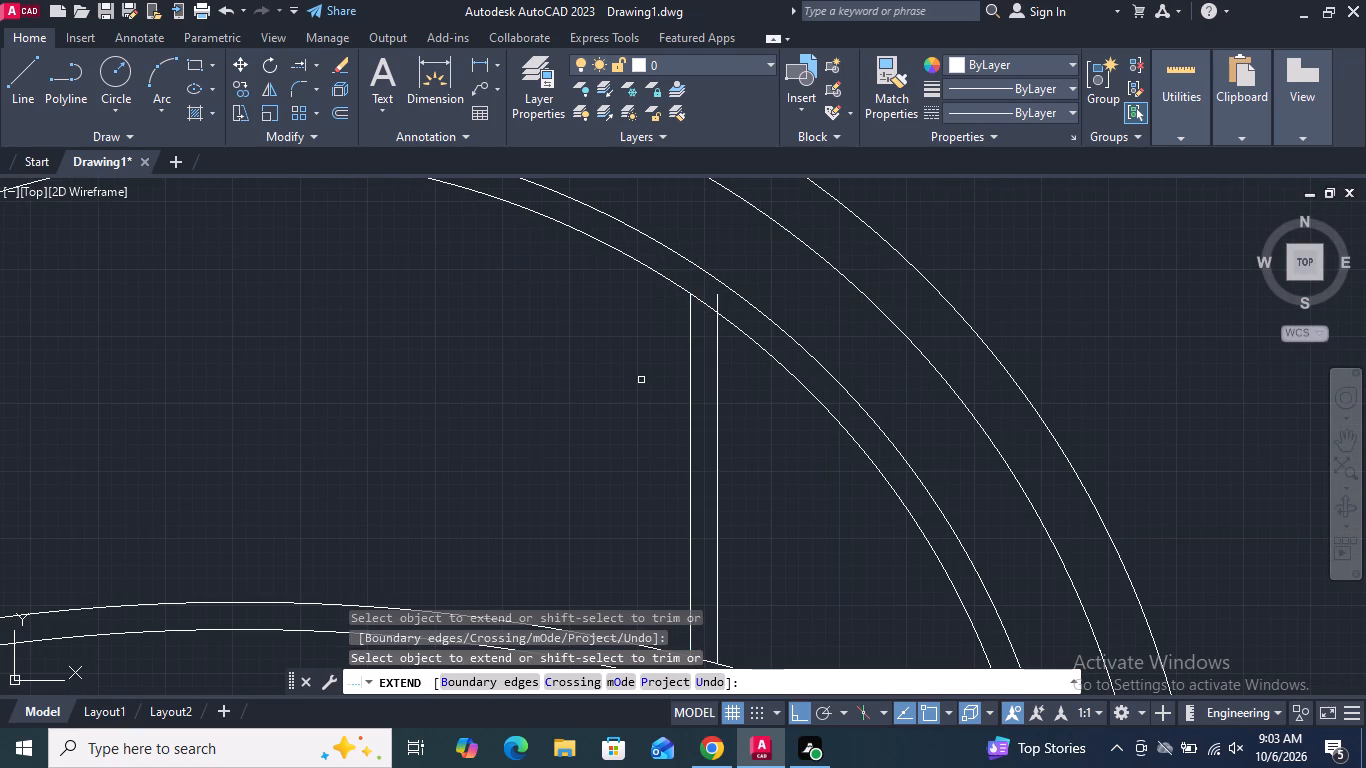
pyautogui.press('Return')
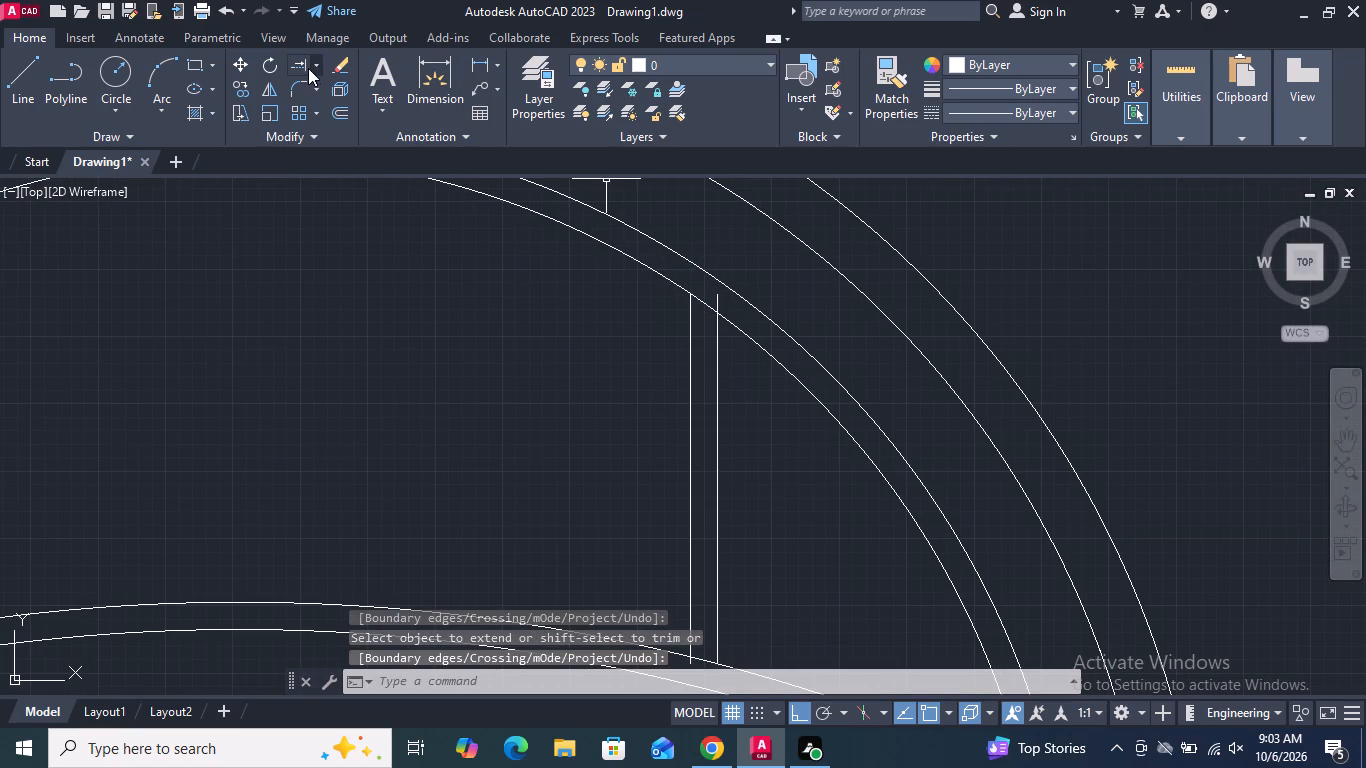
# Trim the overshooting ends of the arched top panel's right bar and the inner border between its lines at both ends.
pyautogui.click(312, 65)
pyautogui.click(322, 97)
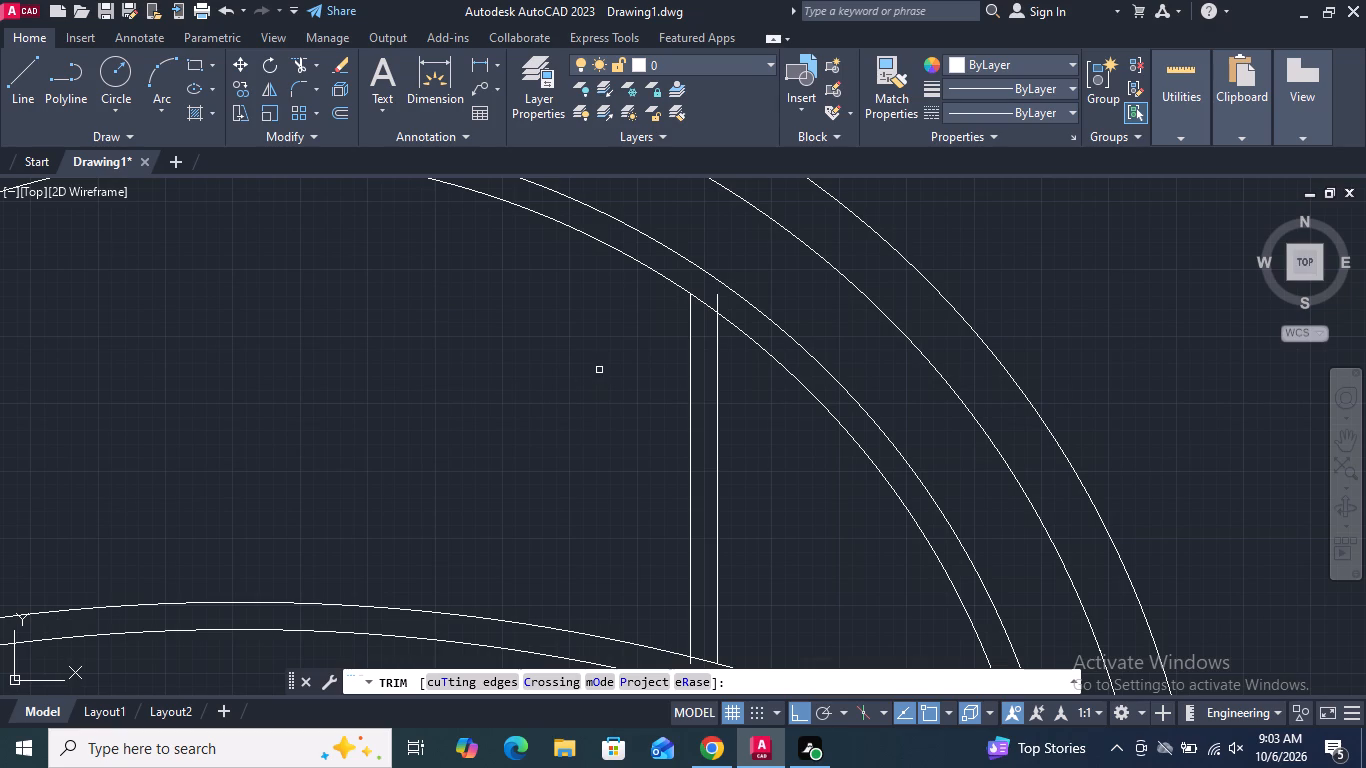
pyautogui.scroll(3, 716, 296)
pyautogui.click(716, 296)
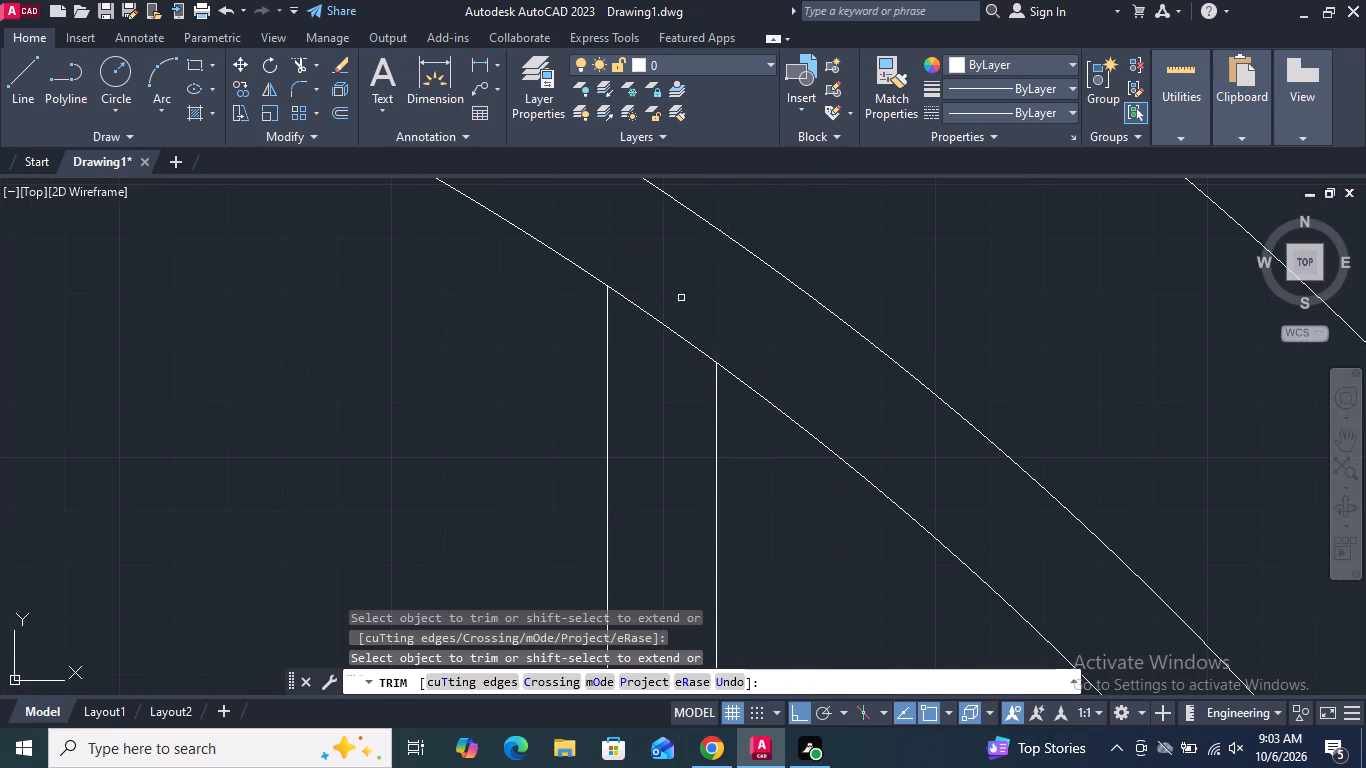
pyautogui.moveTo(669, 319); pyautogui.dragTo(669, 360)
pyautogui.scroll(-6, 669, 359)
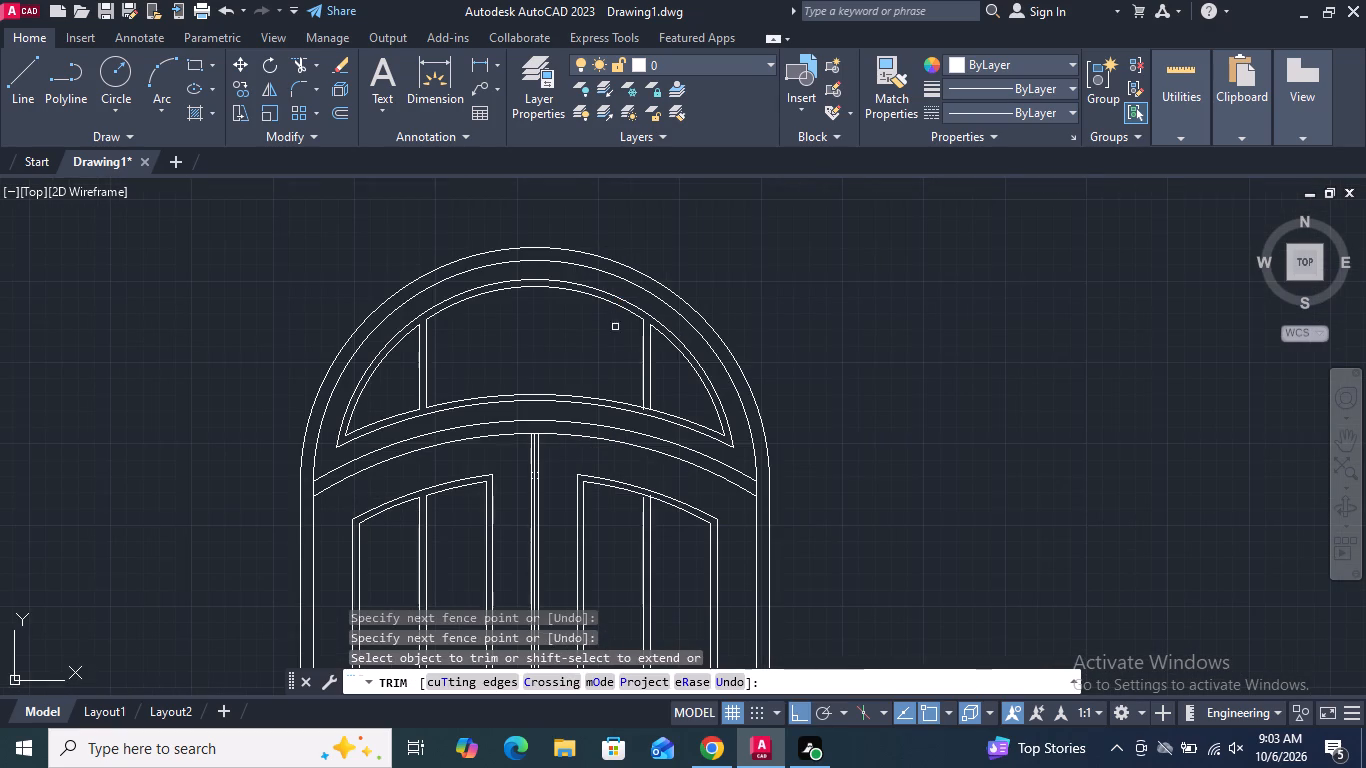
pyautogui.scroll(6, 646, 397)
pyautogui.click(610, 430)
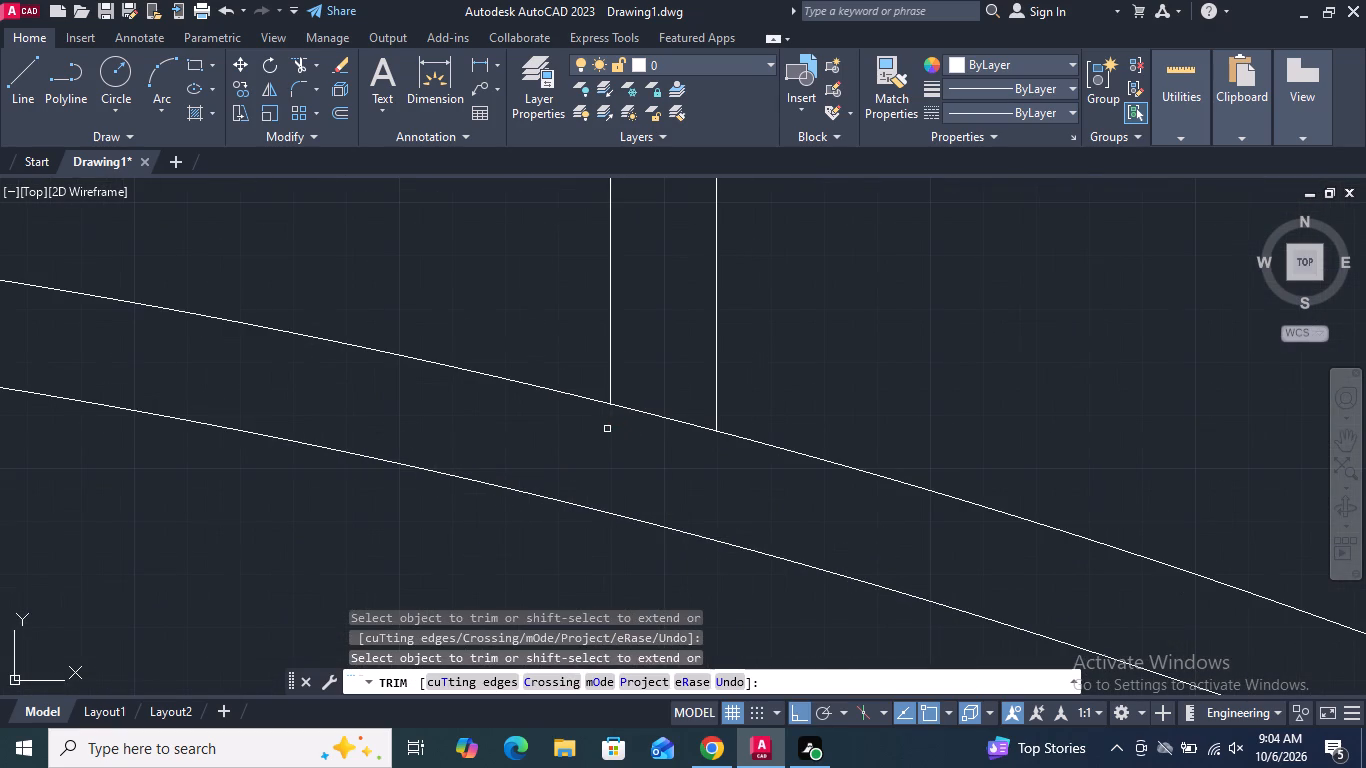
pyautogui.moveTo(647, 392); pyautogui.dragTo(661, 438)
# Fit the right upper panel's bar to its inner arched border, trimming the overshooting right line and extending the short left line.
pyautogui.scroll(-2, 659, 398)
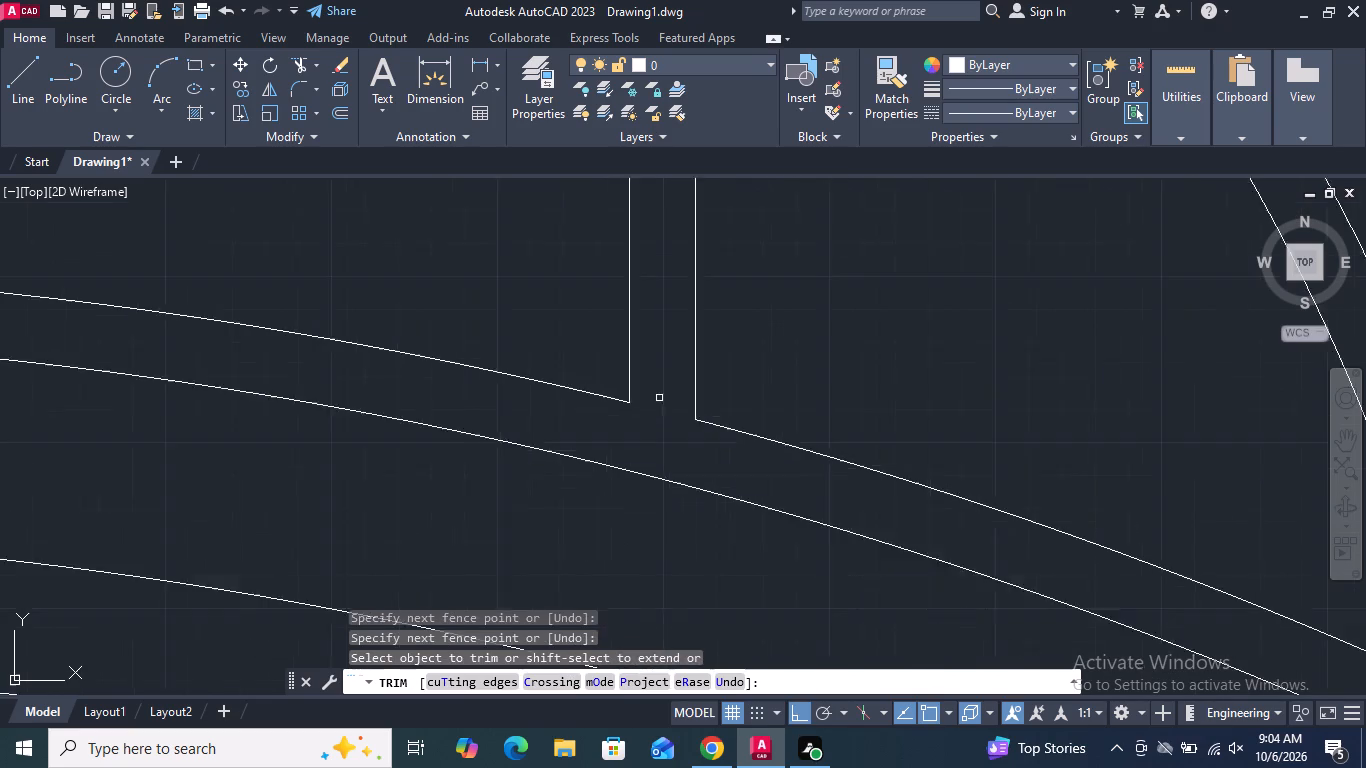
pyautogui.scroll(-3, 659, 398)
pyautogui.scroll(5, 657, 552)
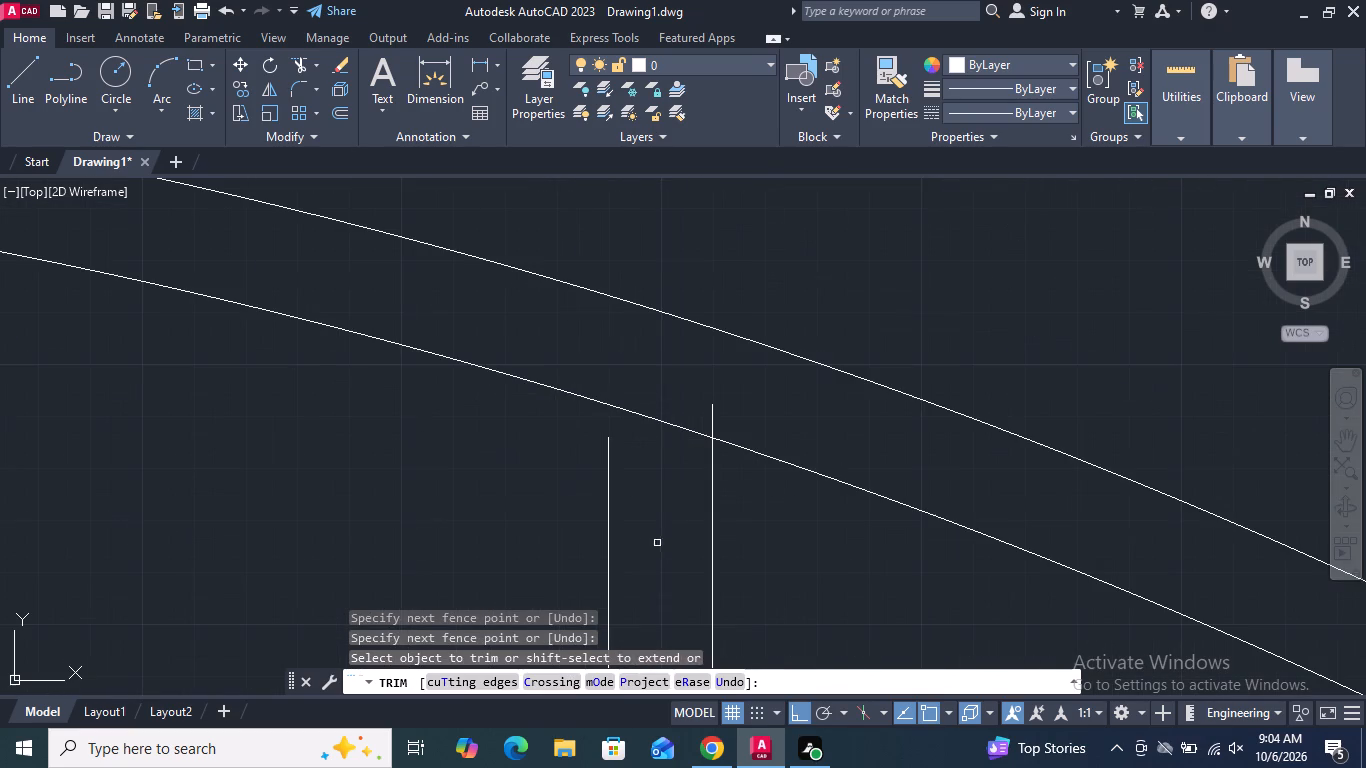
pyautogui.click(711, 417)
pyautogui.scroll(-2, 702, 391)
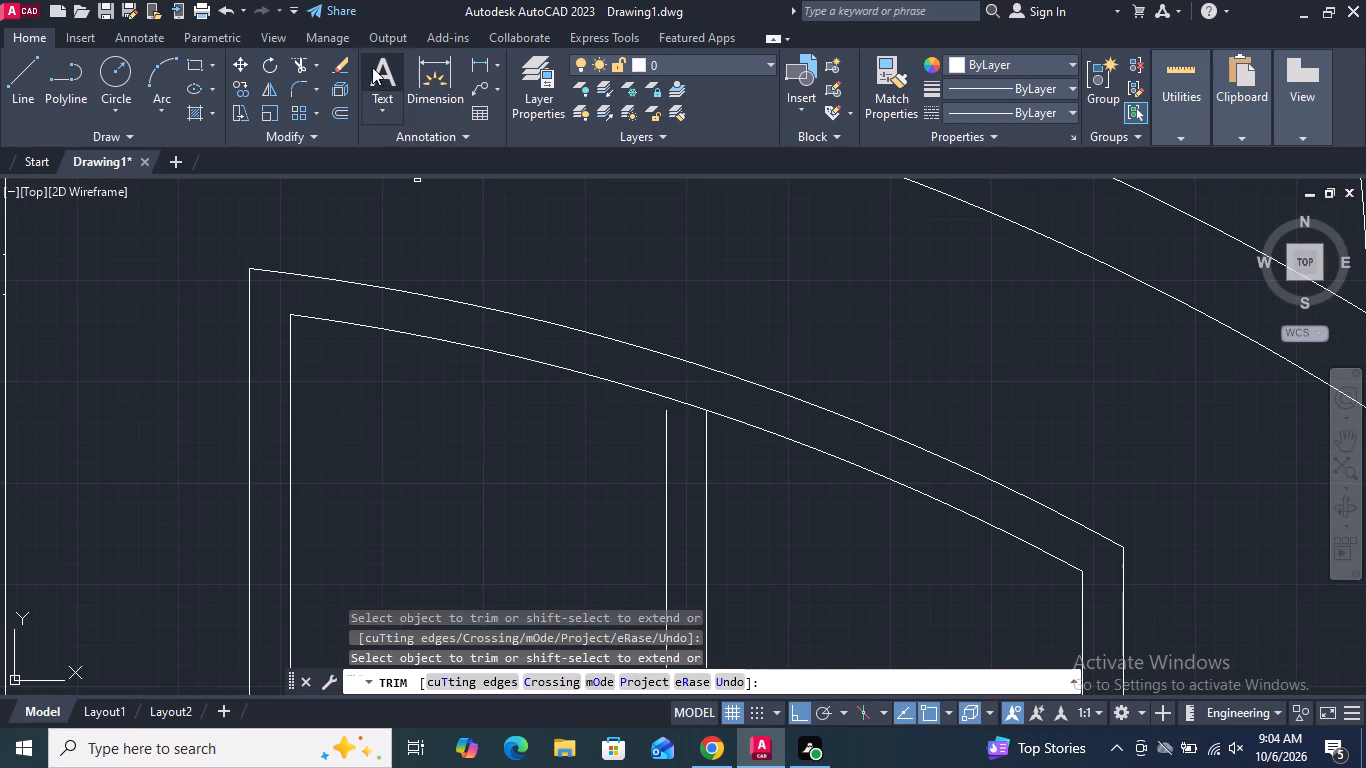
pyautogui.click(311, 64)
pyautogui.click(321, 132)
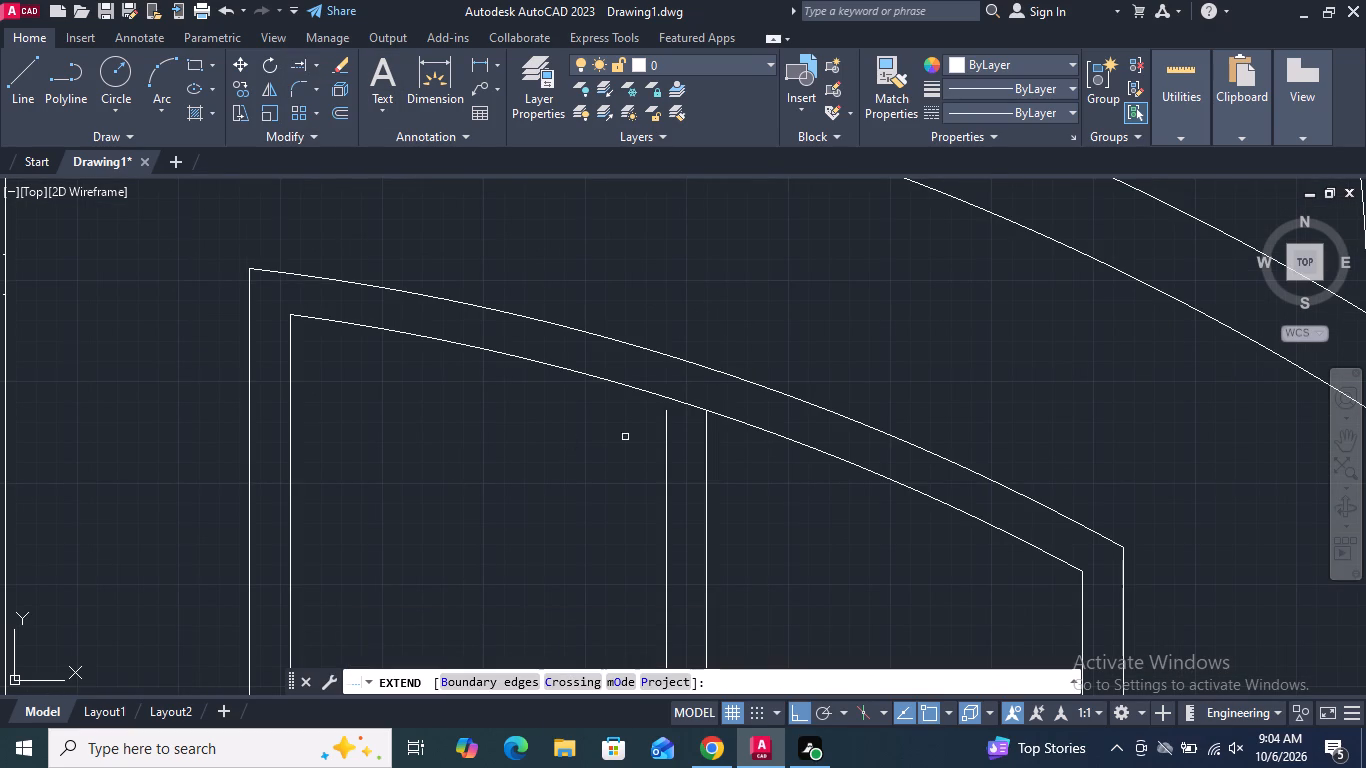
pyautogui.click(664, 434)
pyautogui.scroll(-4, 649, 310)
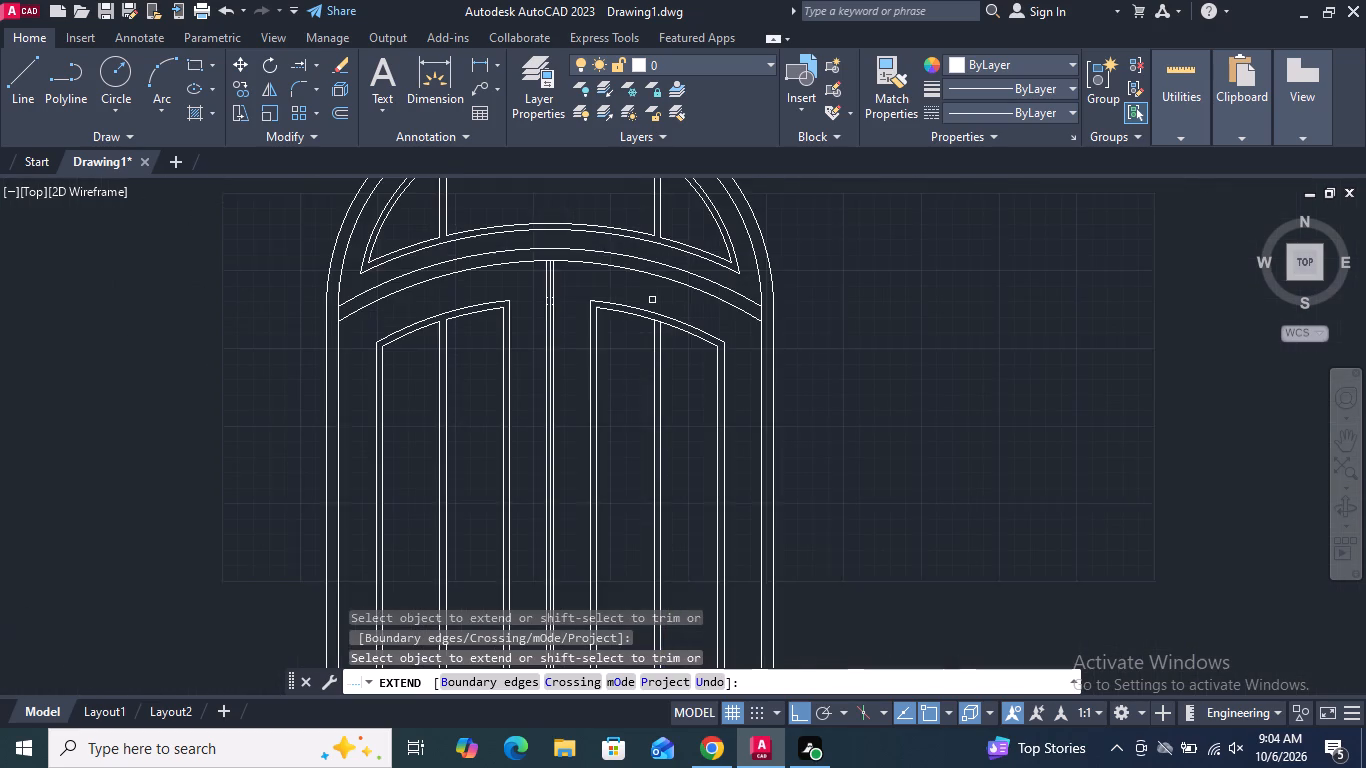
pyautogui.scroll(-2, 656, 307)
pyautogui.scroll(4, 654, 483)
pyautogui.scroll(4, 681, 397)
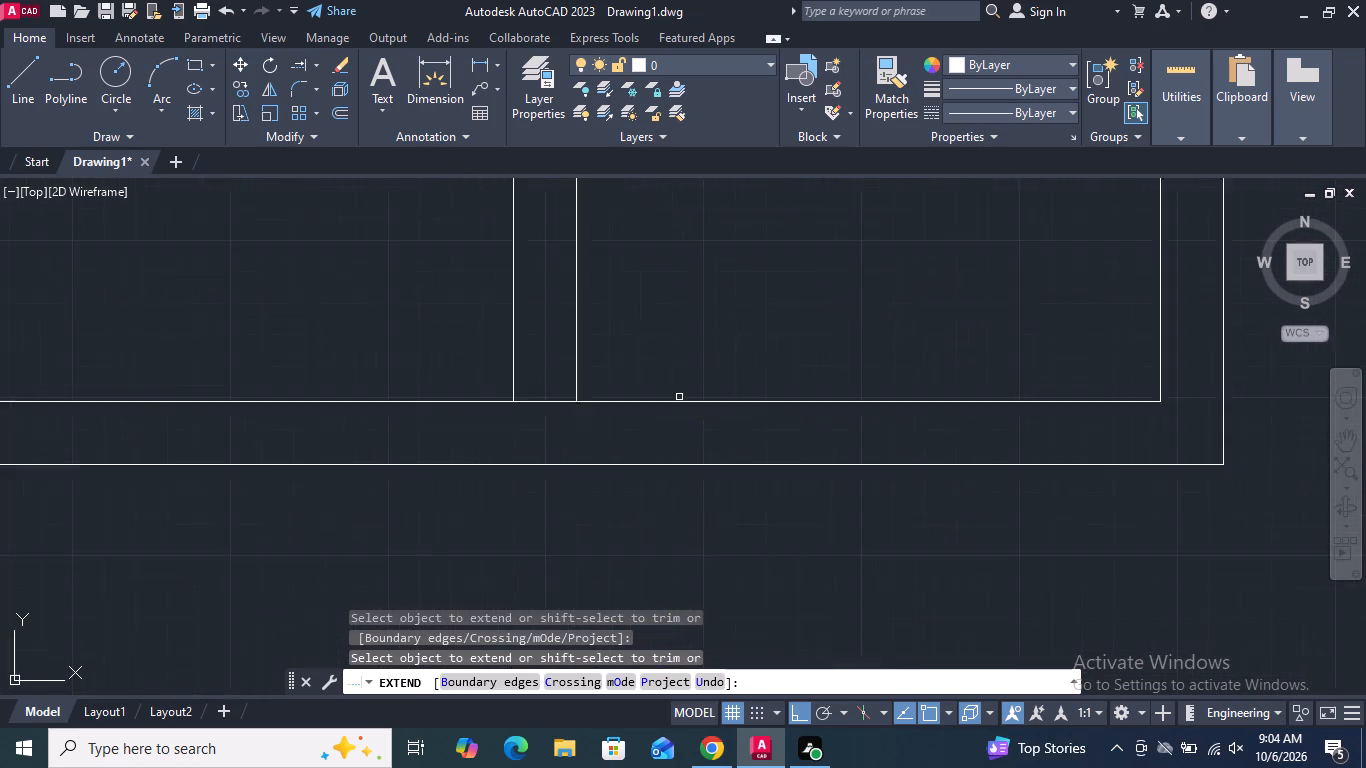
pyautogui.press('Escape')
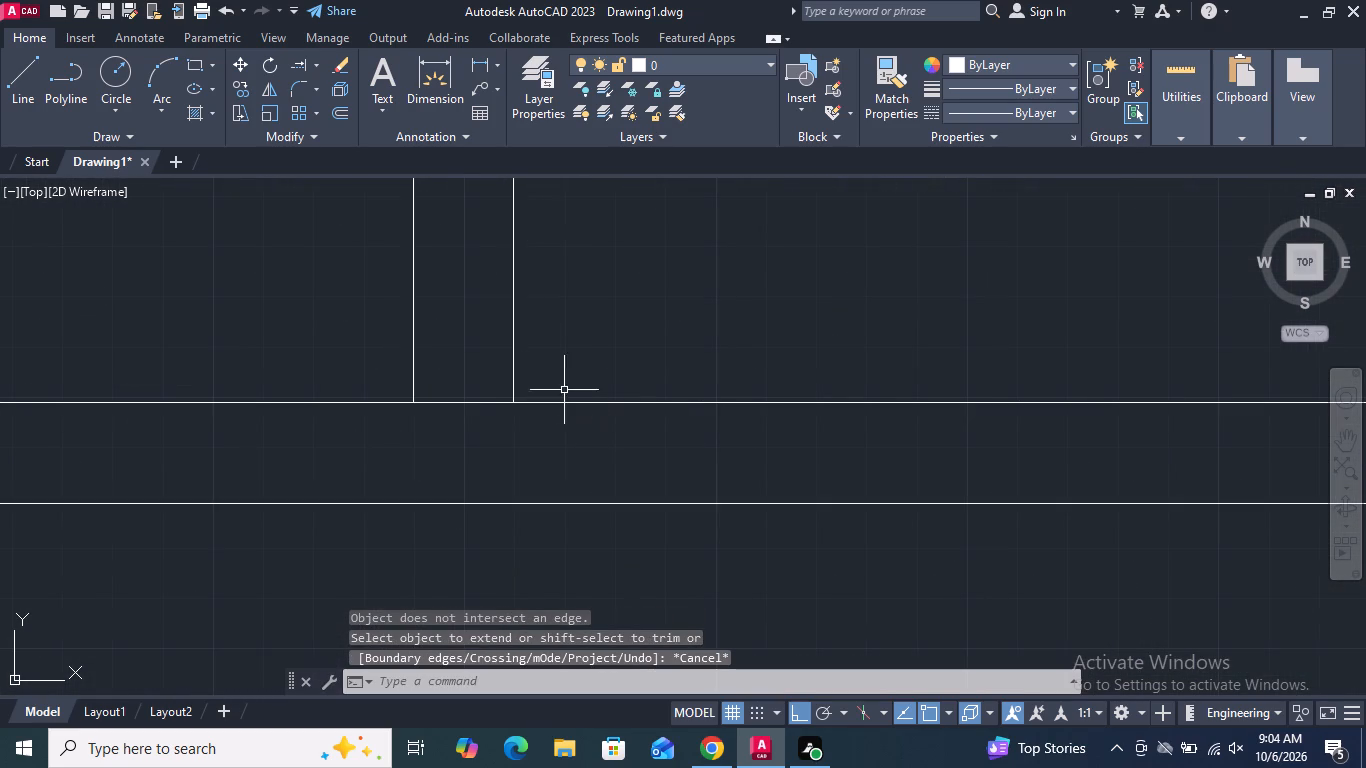
# Trim the right upper panel's inner border between the two bar lines, at both the bottom edge and the arched top.
pyautogui.click(318, 62)
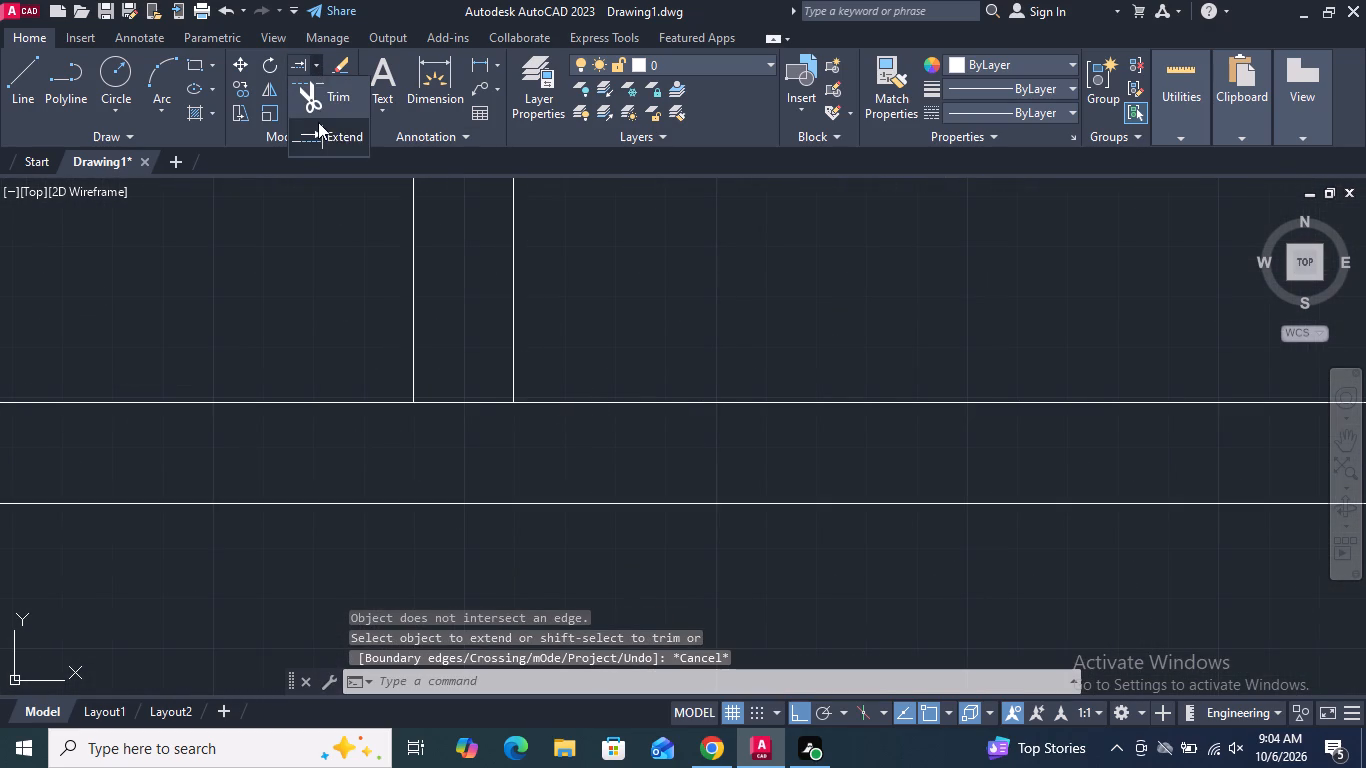
pyautogui.click(318, 92)
pyautogui.moveTo(455, 349); pyautogui.dragTo(477, 427)
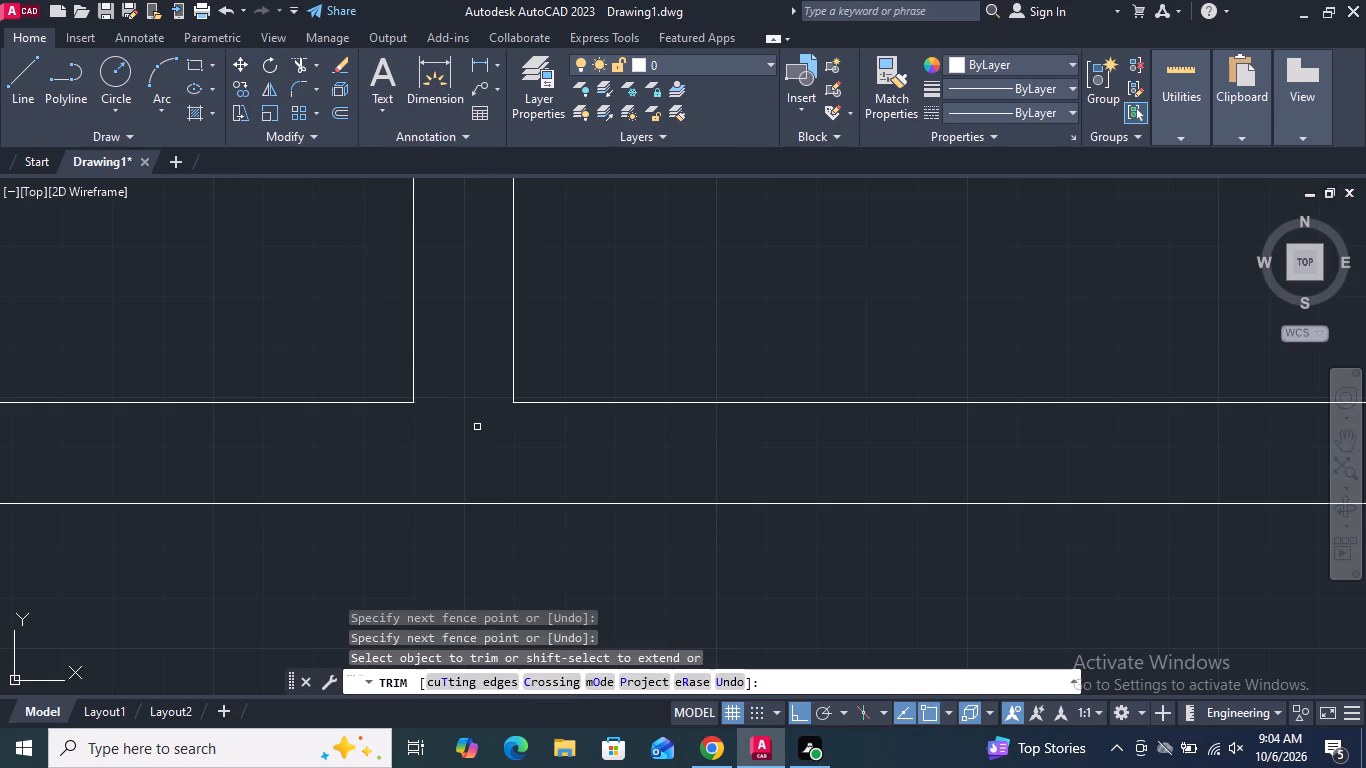
pyautogui.scroll(-8, 477, 427)
pyautogui.scroll(4, 454, 242)
pyautogui.scroll(-2, 464, 353)
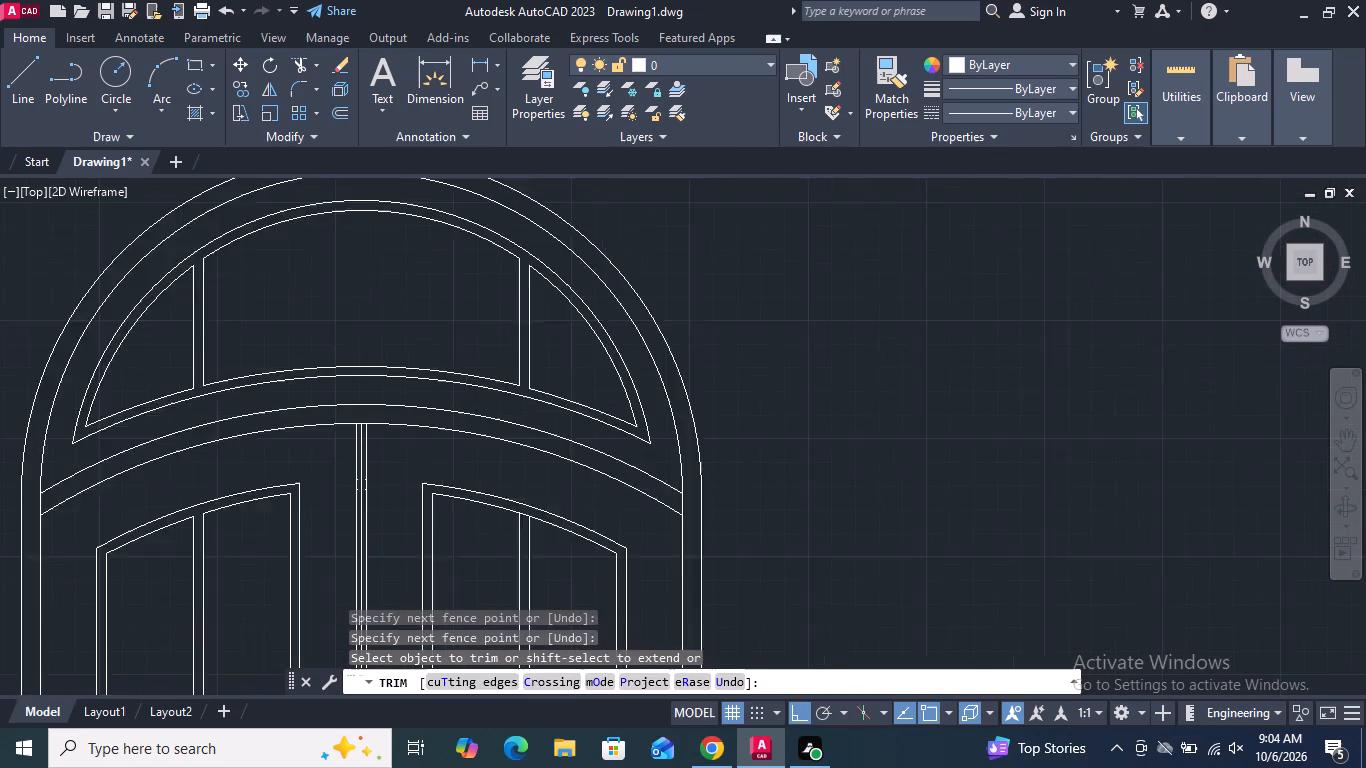
pyautogui.scroll(3, 507, 479)
pyautogui.scroll(4, 452, 358)
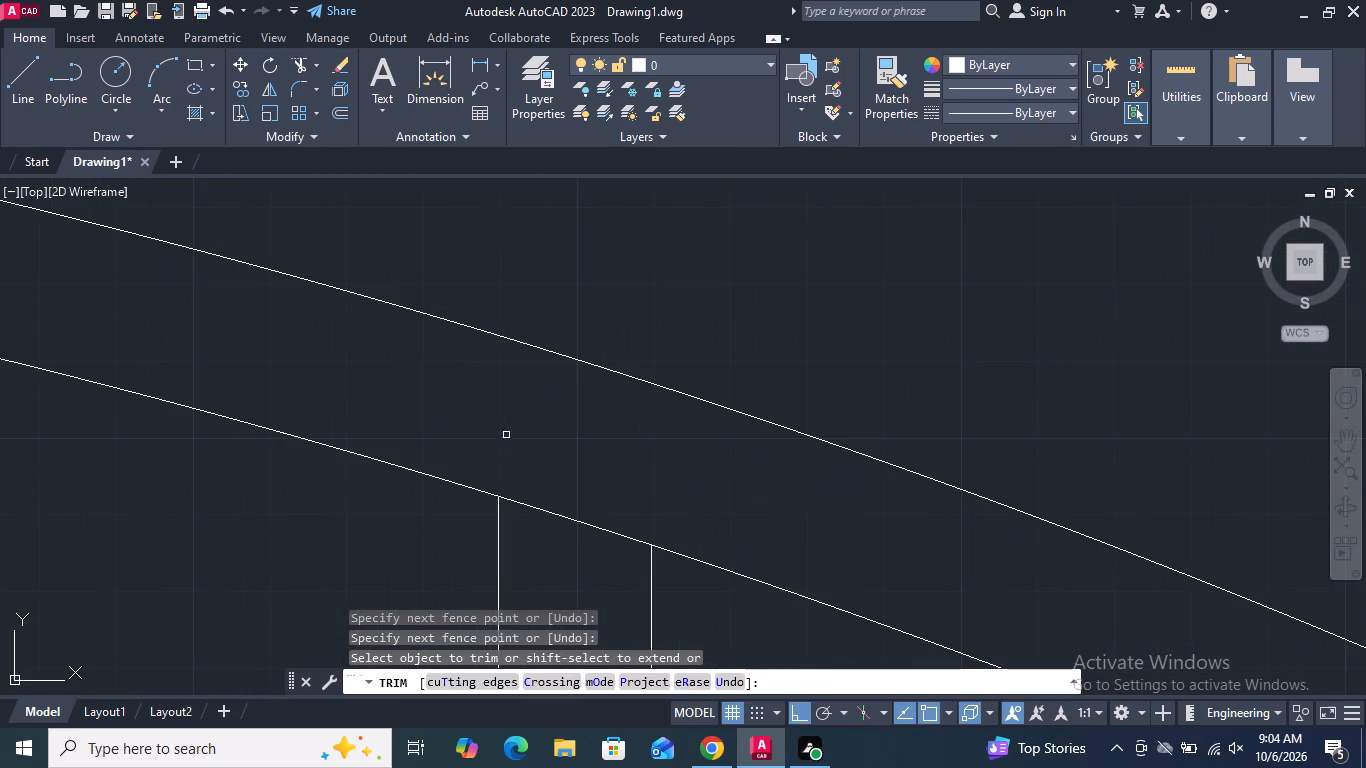
pyautogui.moveTo(534, 457); pyautogui.dragTo(572, 554)
pyautogui.scroll(-4, 575, 528)
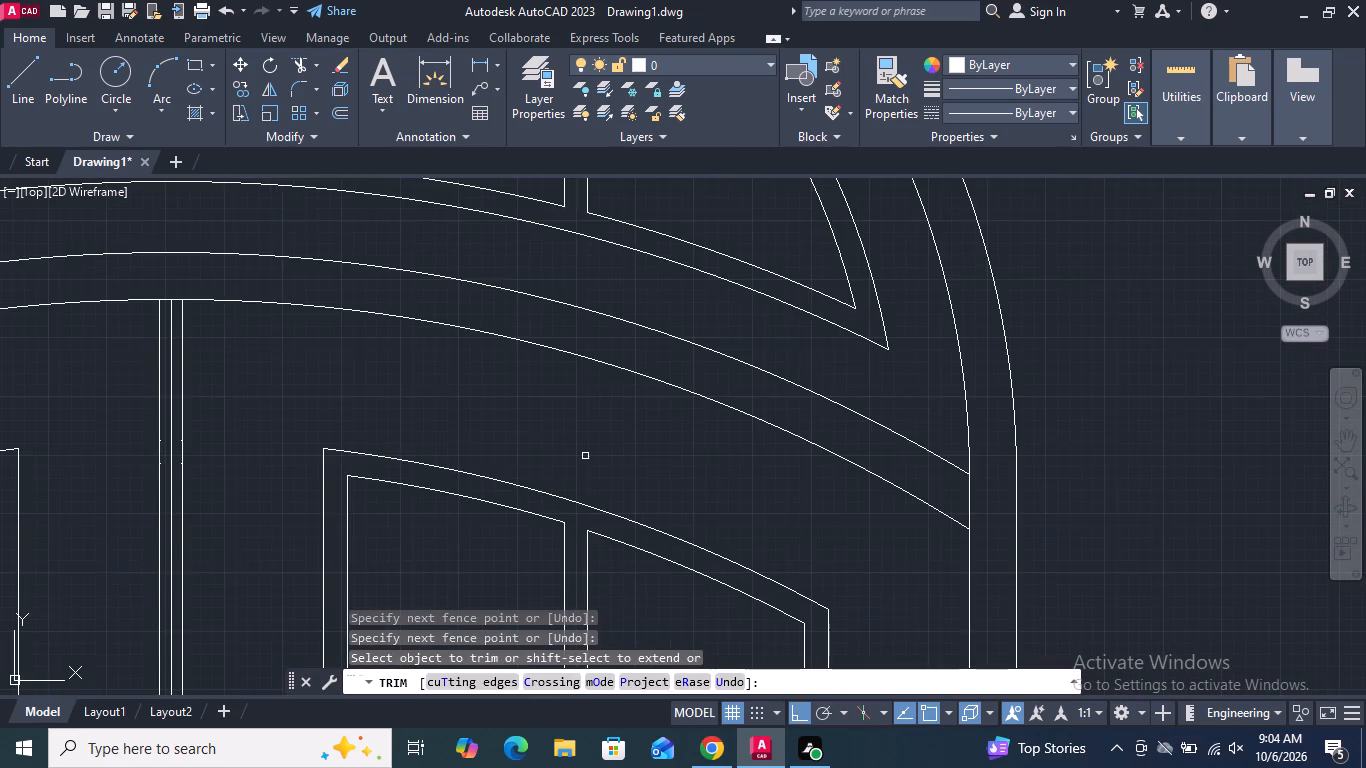
pyautogui.scroll(-2, 585, 456)
pyautogui.press('Return')
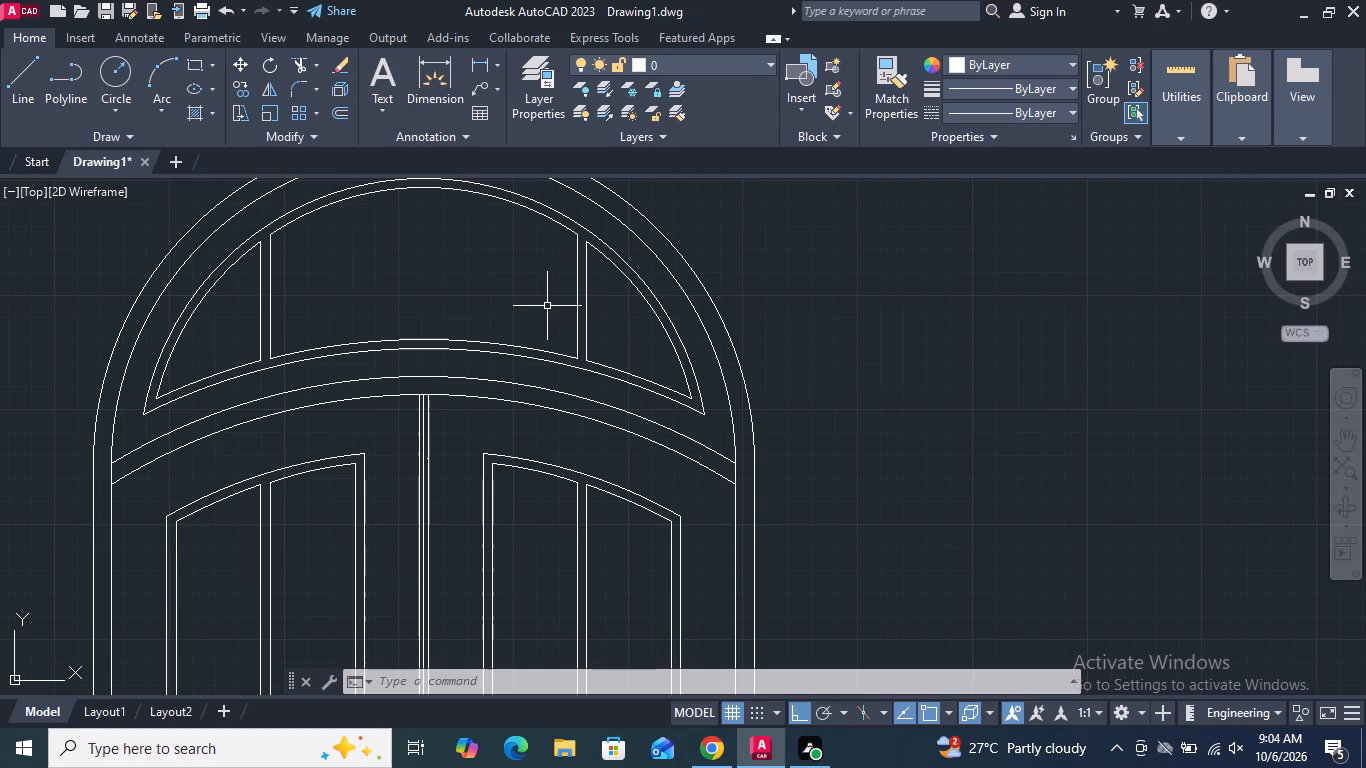
# Extend the two outer lines of the centre post upward through the crossbar and arched top panel to the inner frame arch.
pyautogui.click(315, 68)
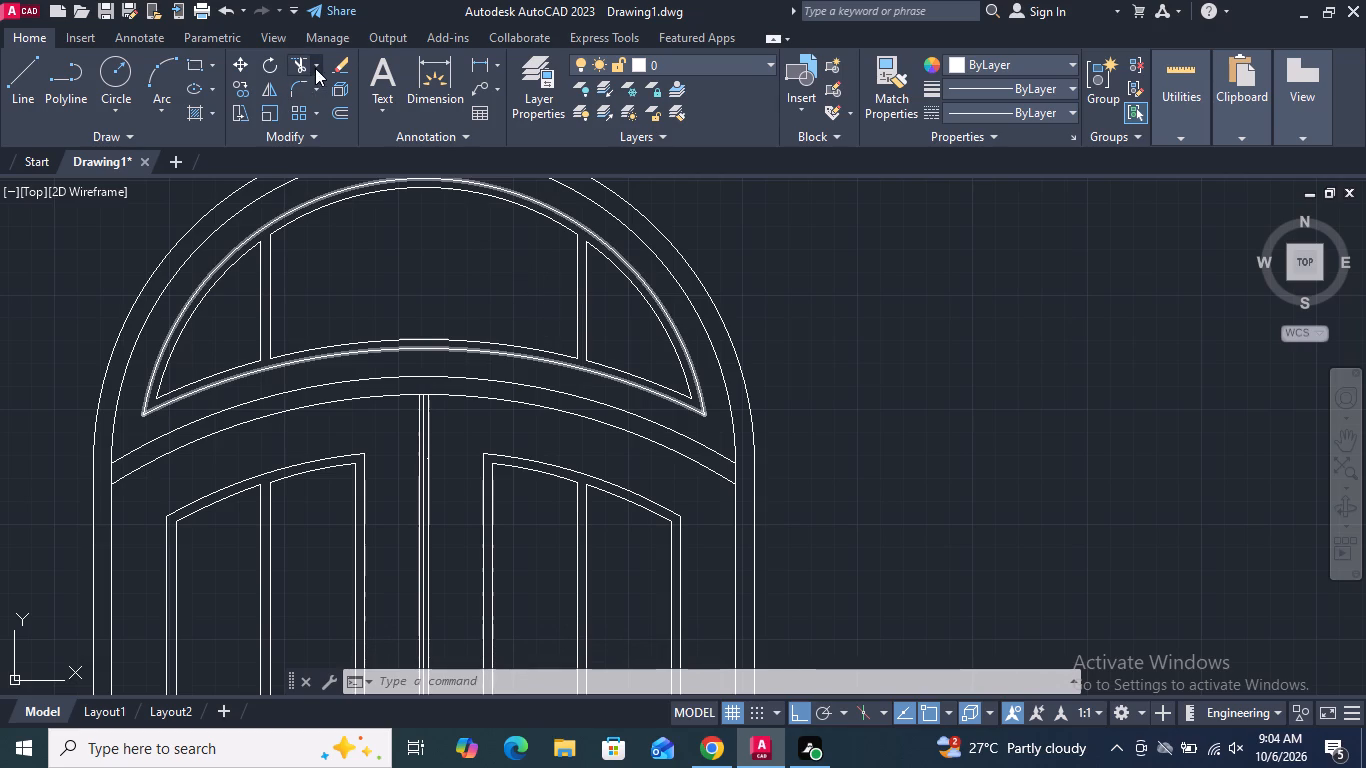
pyautogui.click(336, 133)
pyautogui.scroll(2, 427, 427)
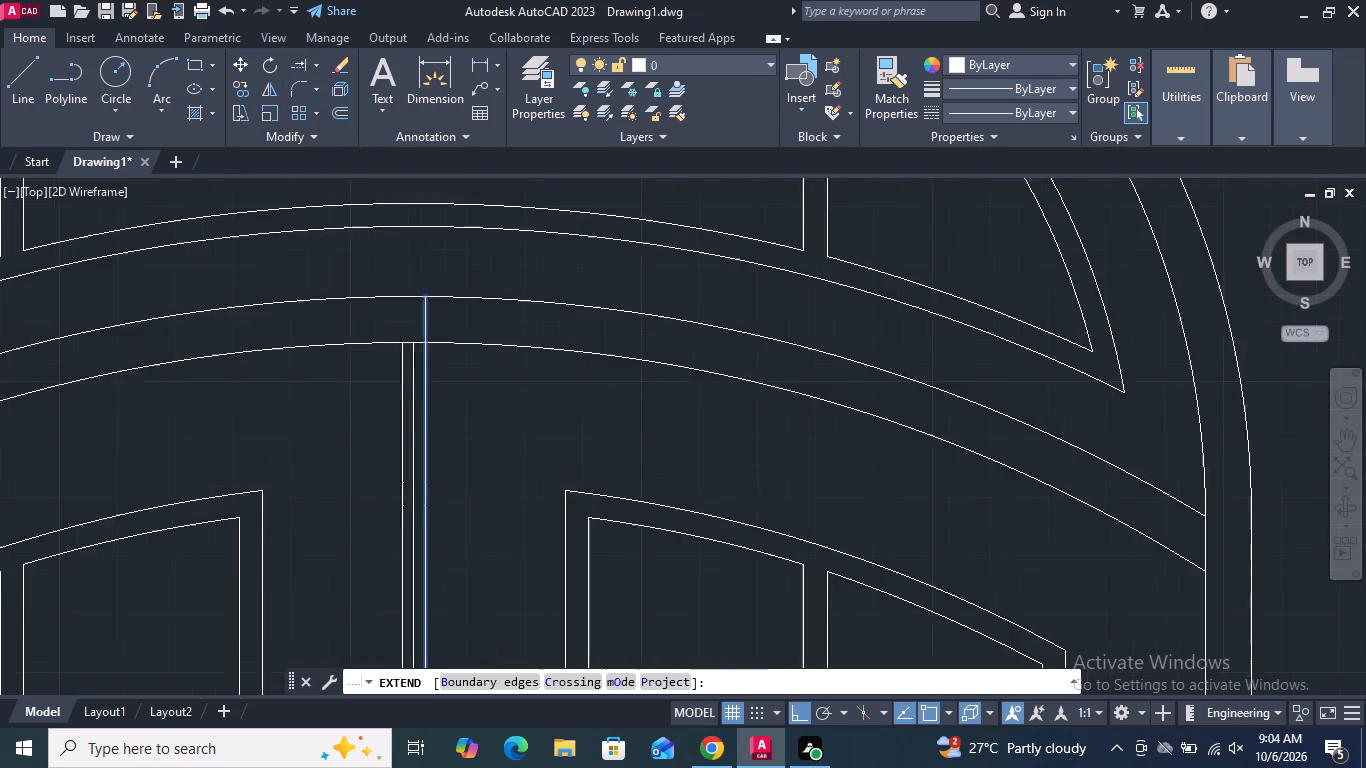
pyautogui.scroll(1, 427, 427)
pyautogui.click(422, 395)
pyautogui.click(423, 280)
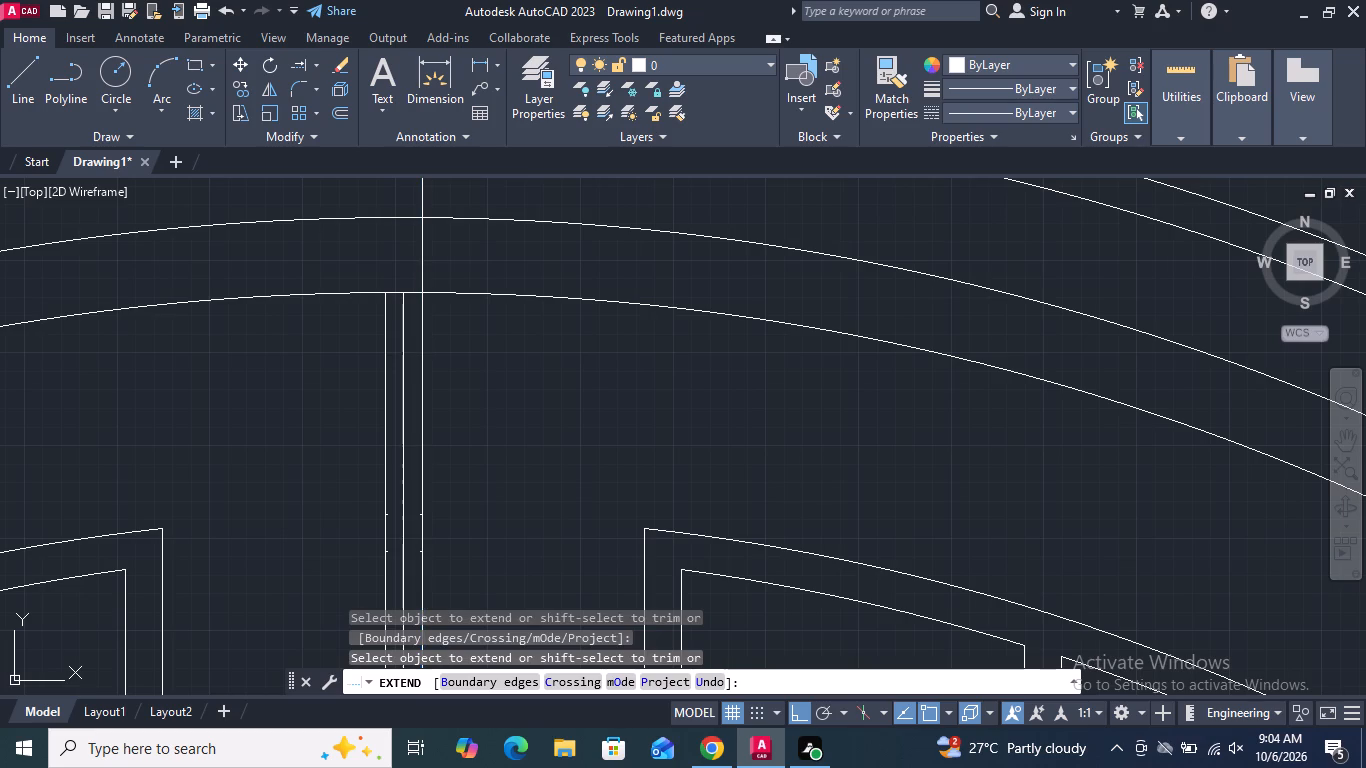
pyautogui.click(385, 338)
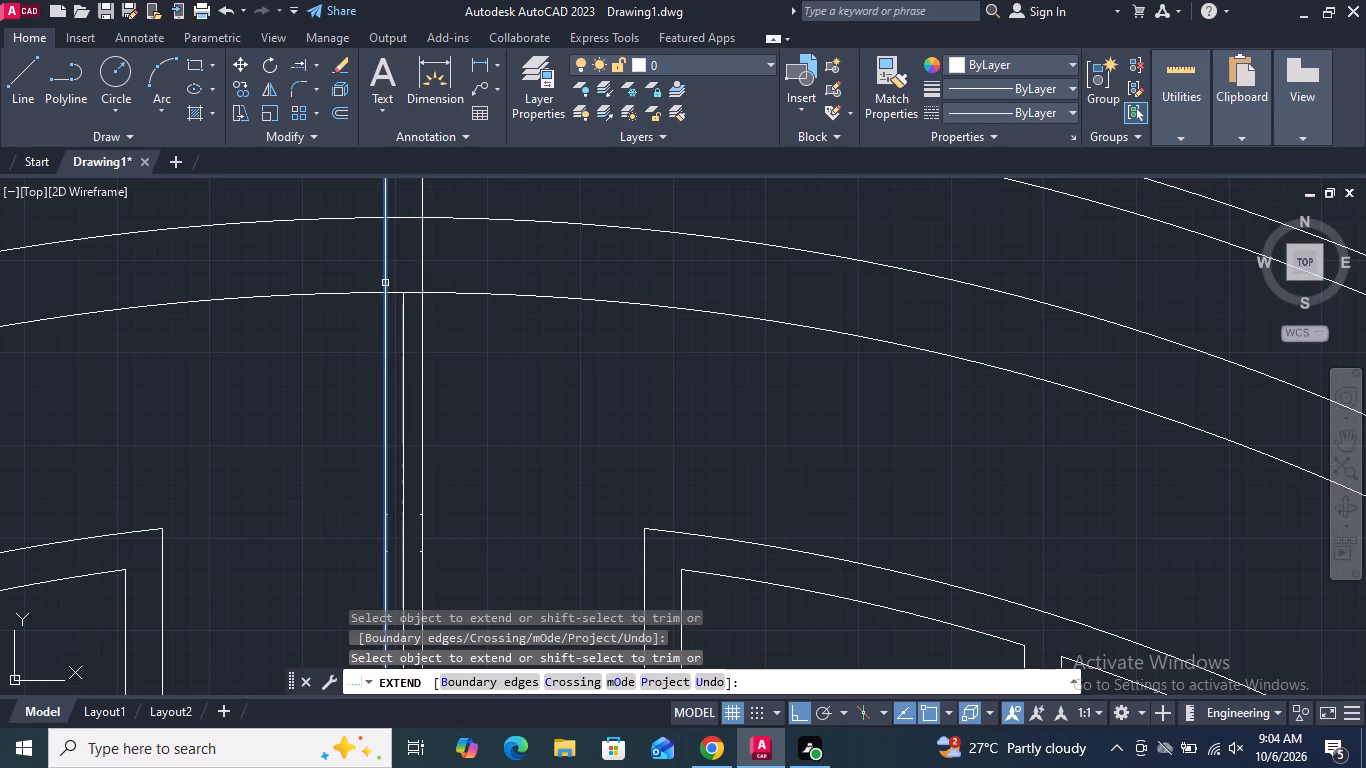
pyautogui.click(385, 281)
pyautogui.scroll(-6, 382, 433)
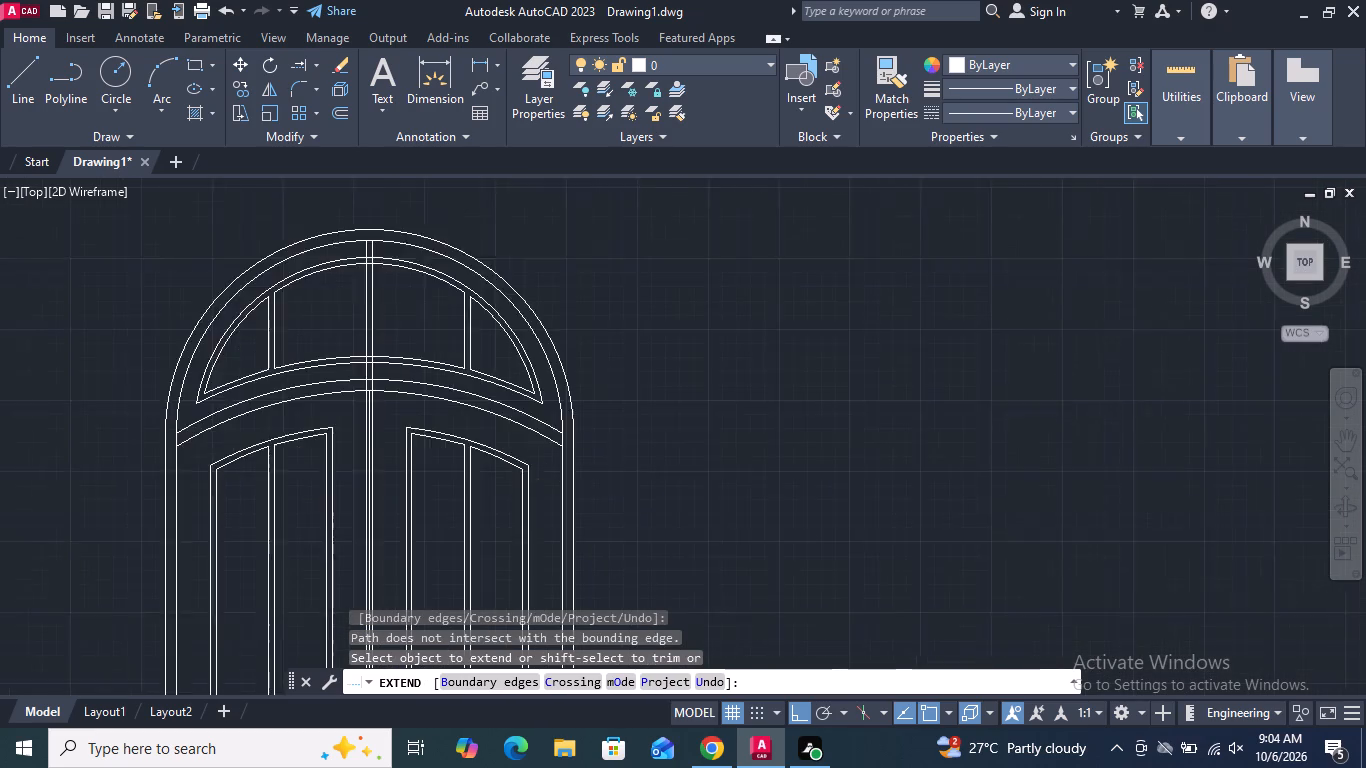
pyautogui.click(437, 376)
pyautogui.press('Return')
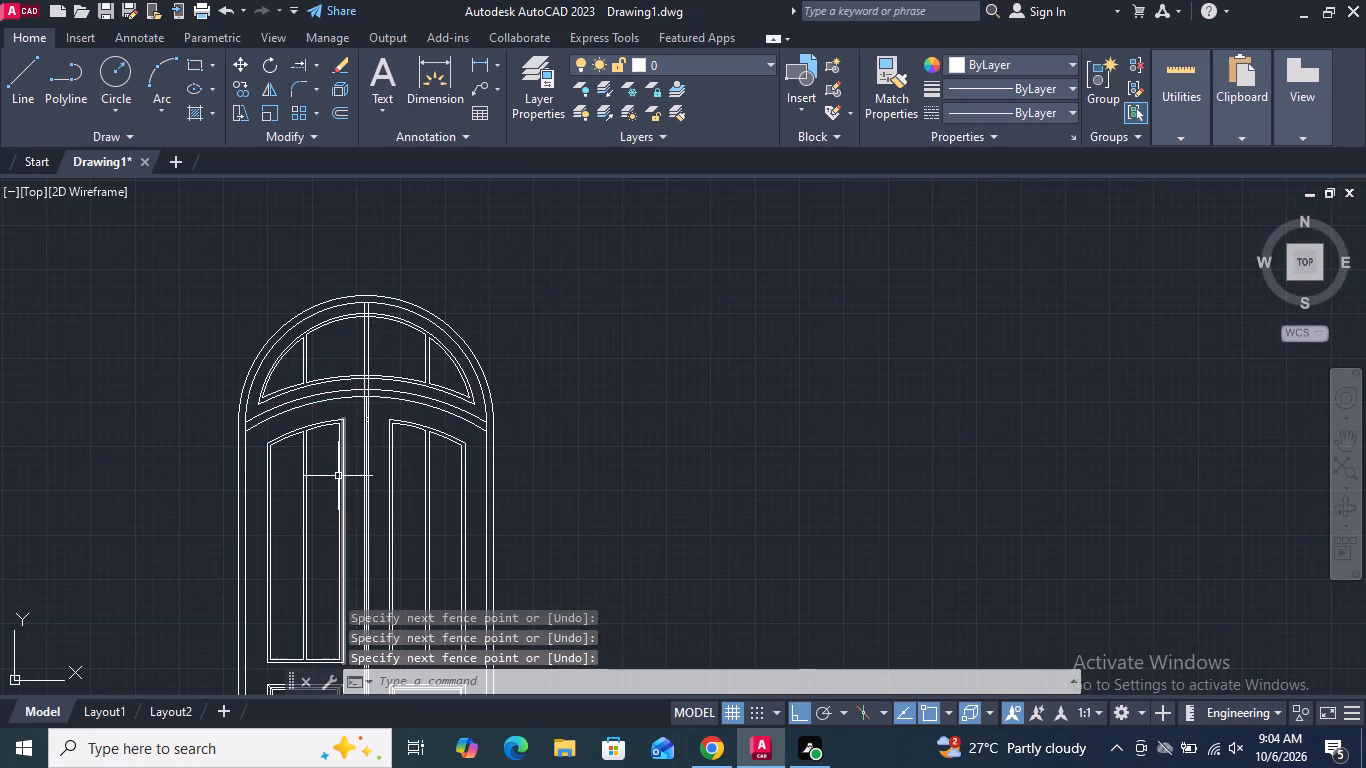
# Trim the extended centre lines above the arched top panel's inner border and that border's segment between them at the top.
pyautogui.click(311, 67)
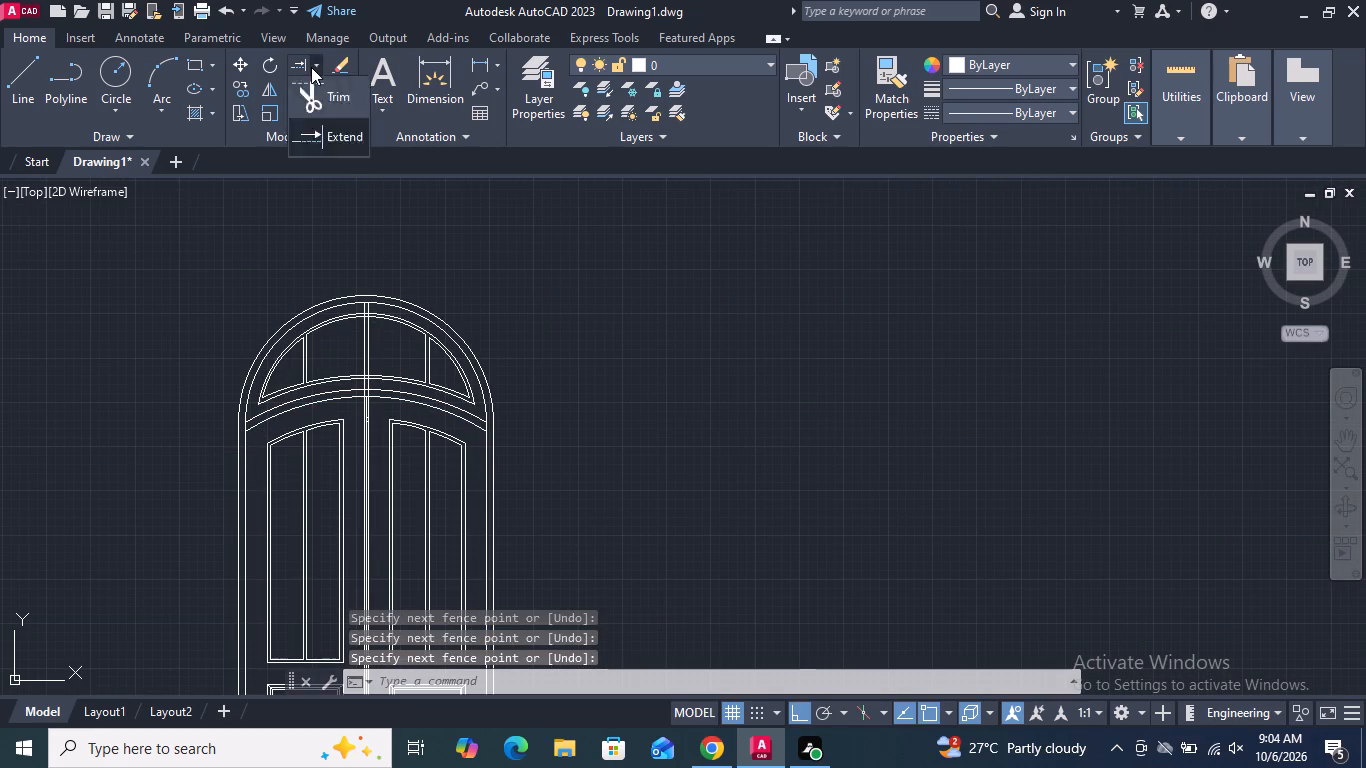
pyautogui.click(310, 101)
pyautogui.scroll(3, 380, 334)
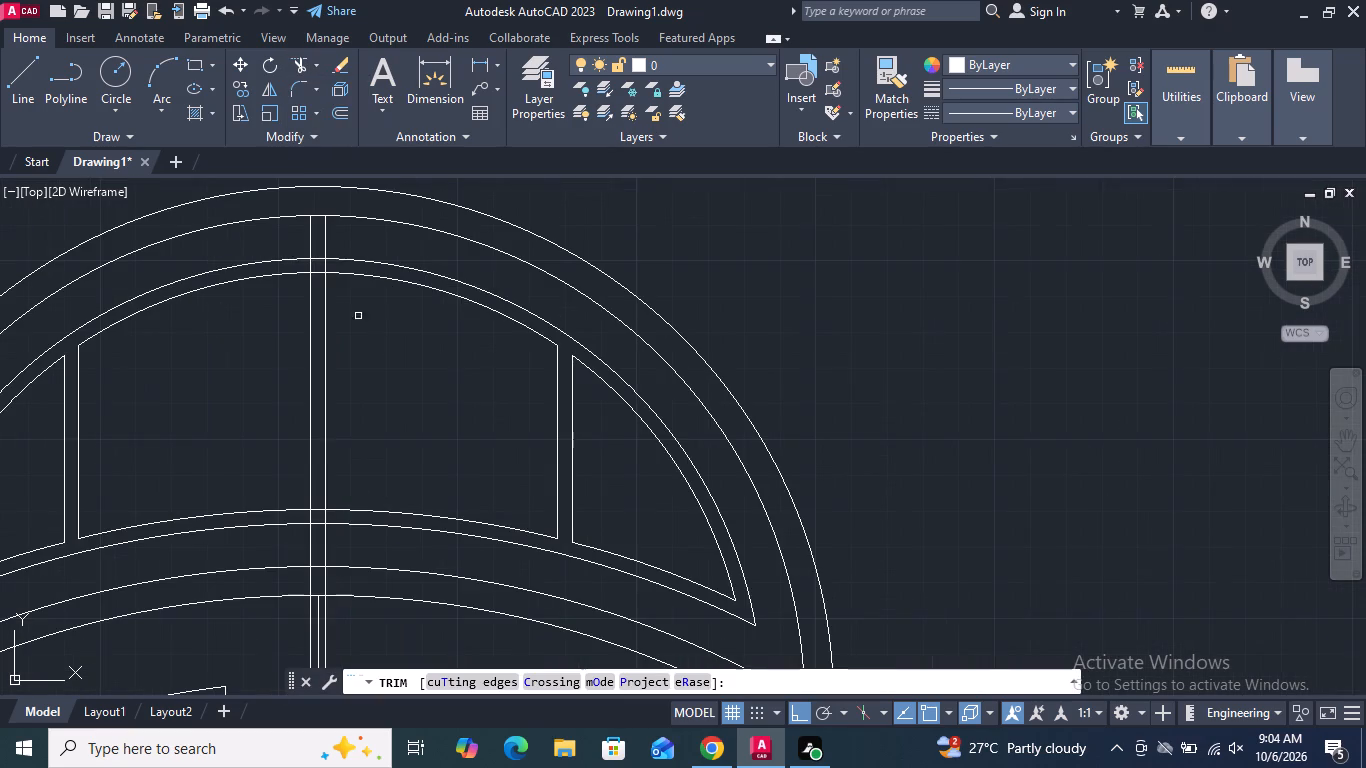
pyautogui.scroll(1, 309, 250)
pyautogui.moveTo(356, 244); pyautogui.dragTo(356, 243)
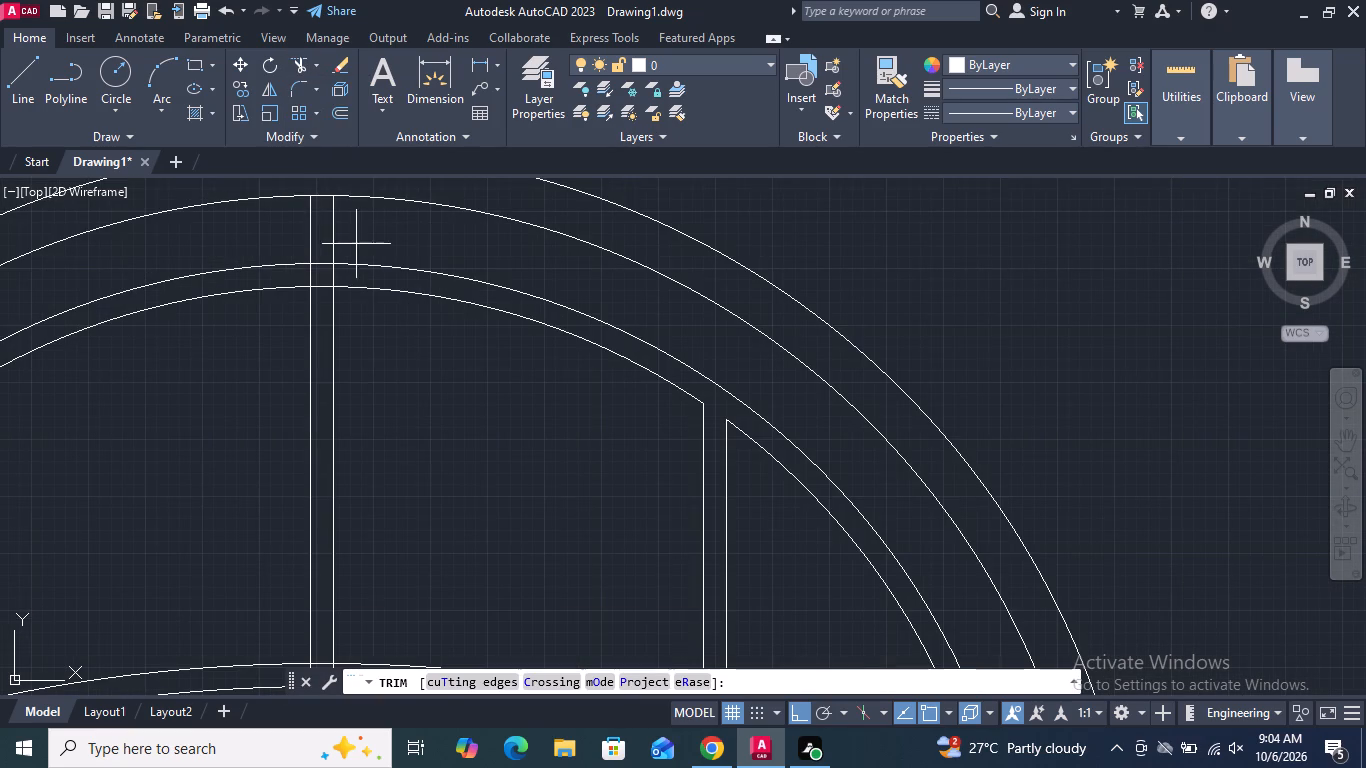
pyautogui.moveTo(356, 243); pyautogui.dragTo(306, 236)
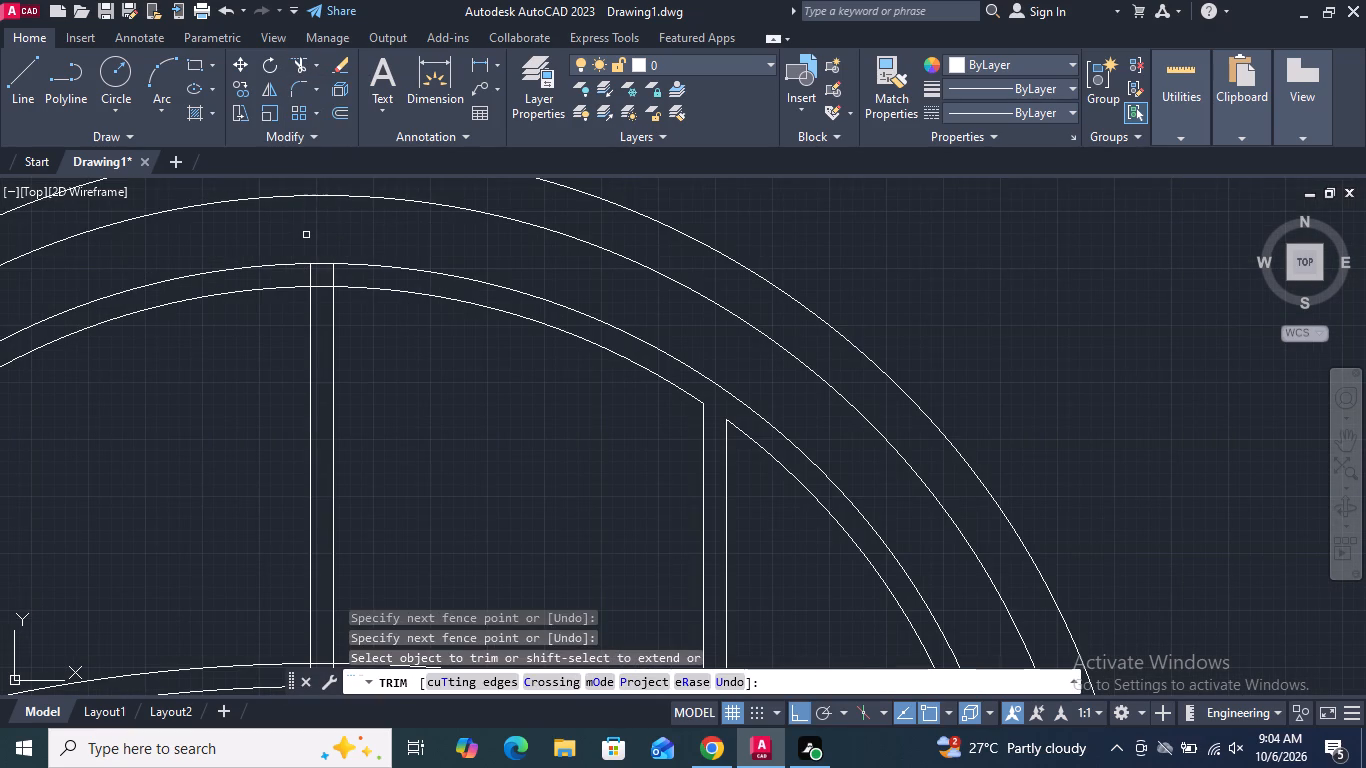
pyautogui.scroll(4, 328, 280)
pyautogui.moveTo(368, 262); pyautogui.dragTo(181, 269)
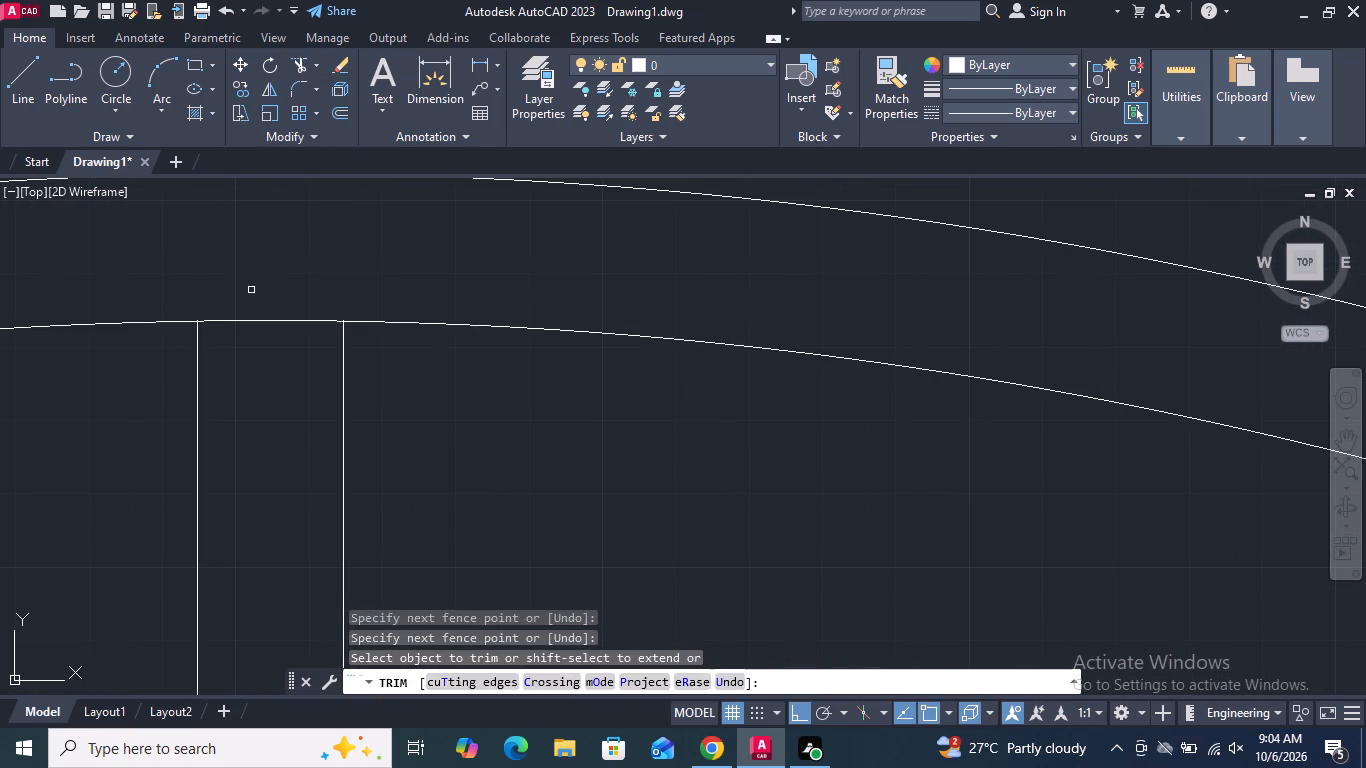
pyautogui.moveTo(258, 292); pyautogui.dragTo(265, 439)
# Trim the arched top panel's lower inner border between the centre lines, and the centre lines between its inner and outer borders.
pyautogui.scroll(-4, 272, 406)
pyautogui.scroll(-3, 346, 443)
pyautogui.moveTo(356, 463); pyautogui.dragTo(356, 446, button='middle')
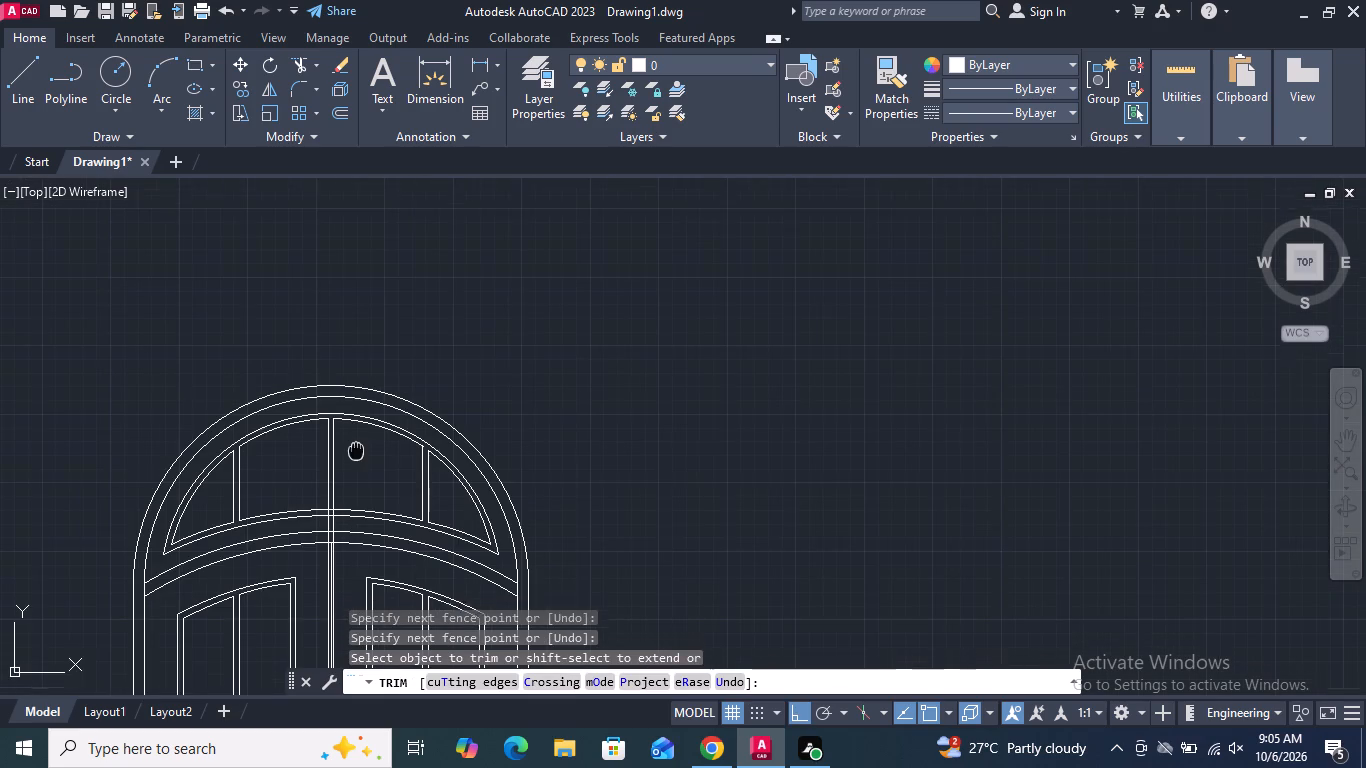
pyautogui.moveTo(356, 446); pyautogui.dragTo(364, 338, button='middle')
pyautogui.scroll(3, 345, 386)
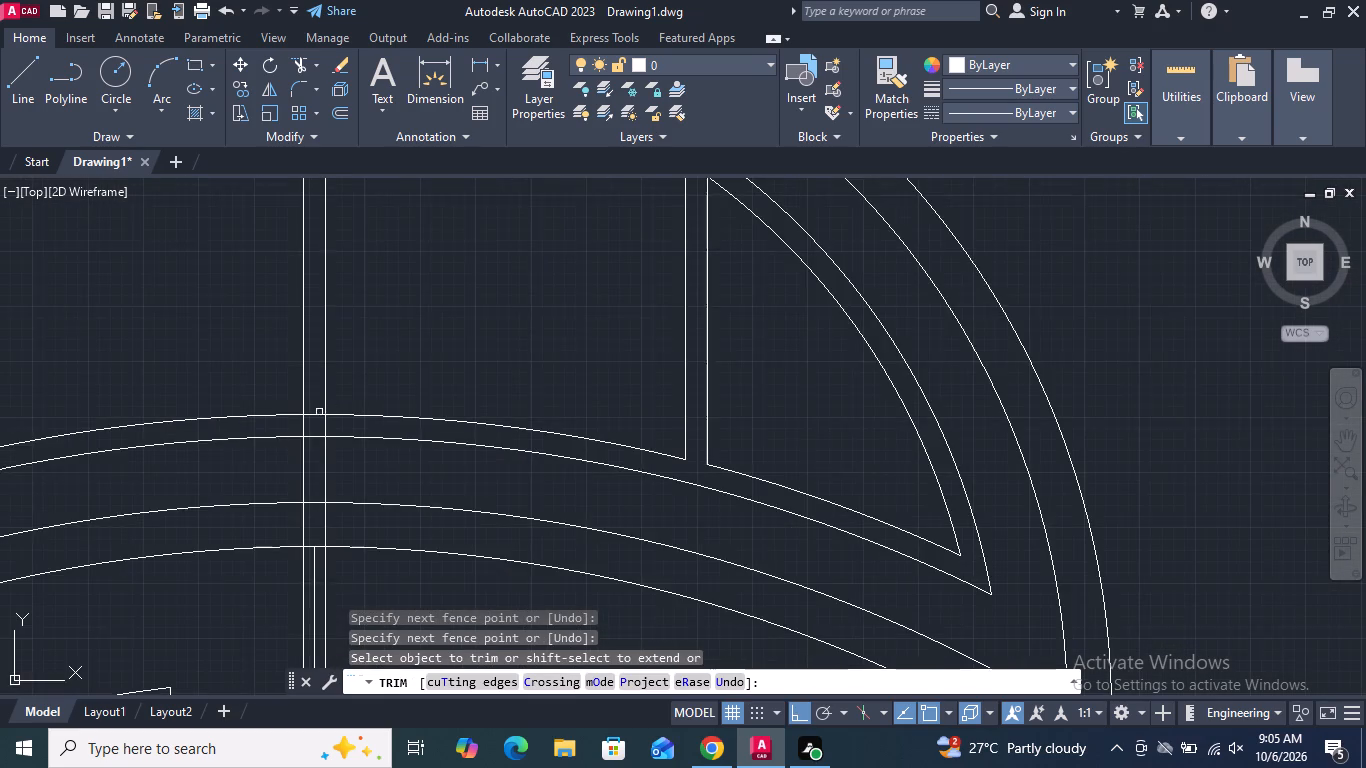
pyautogui.scroll(2, 307, 424)
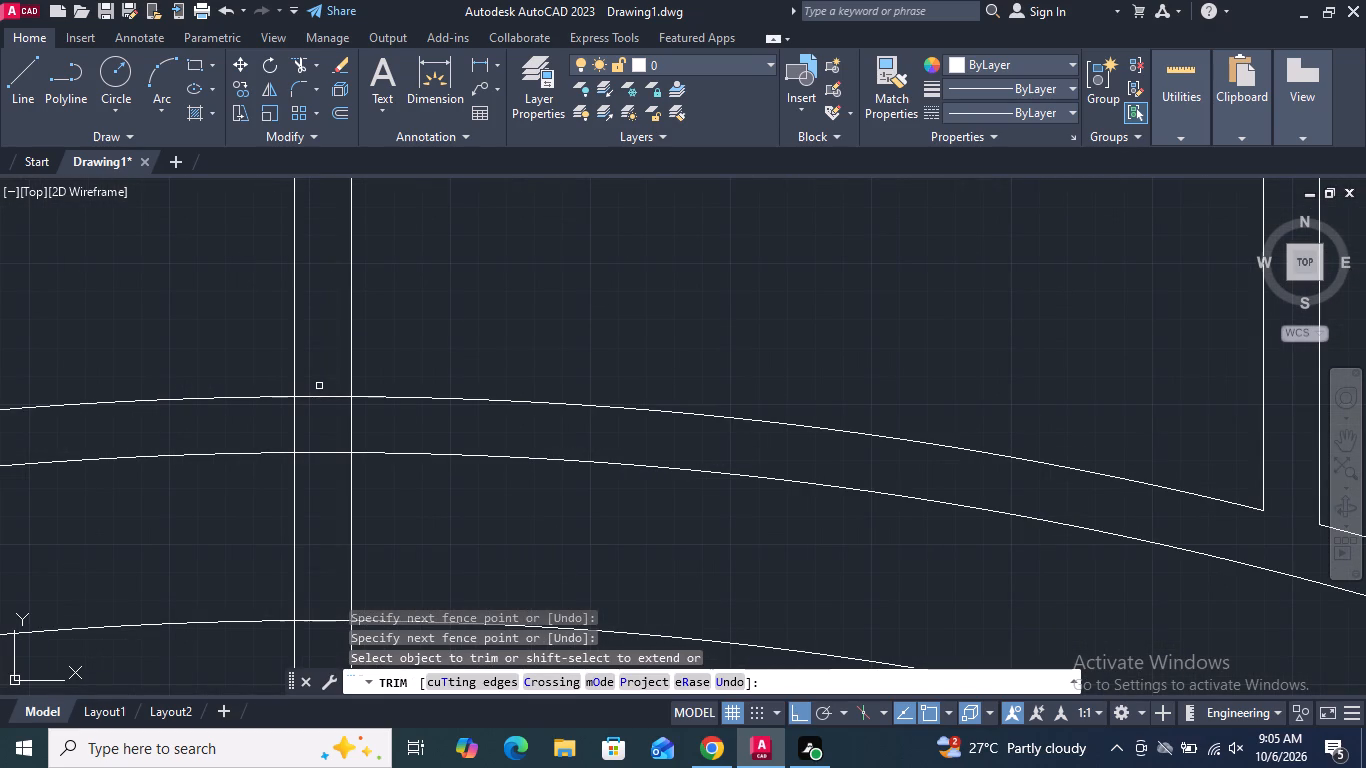
pyautogui.moveTo(319, 377); pyautogui.dragTo(319, 411)
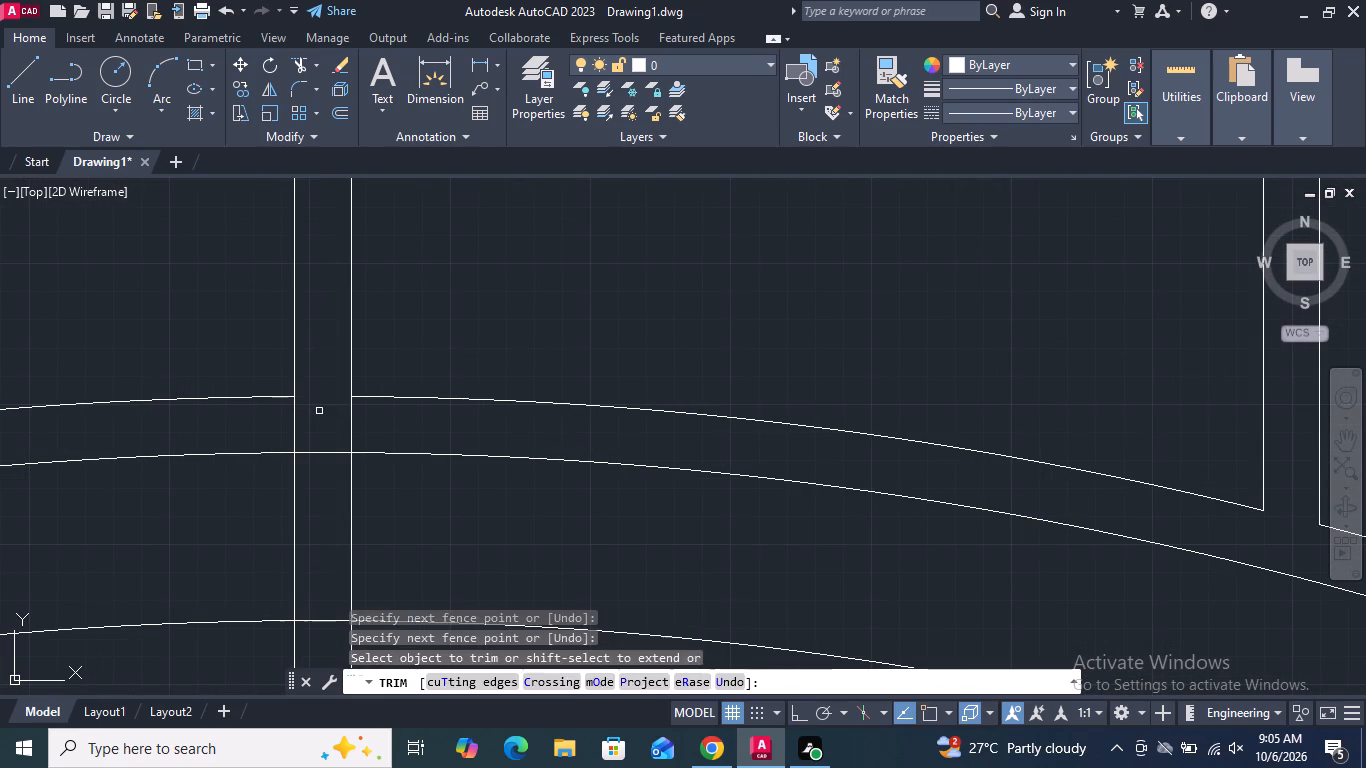
pyautogui.moveTo(380, 419); pyautogui.dragTo(259, 433)
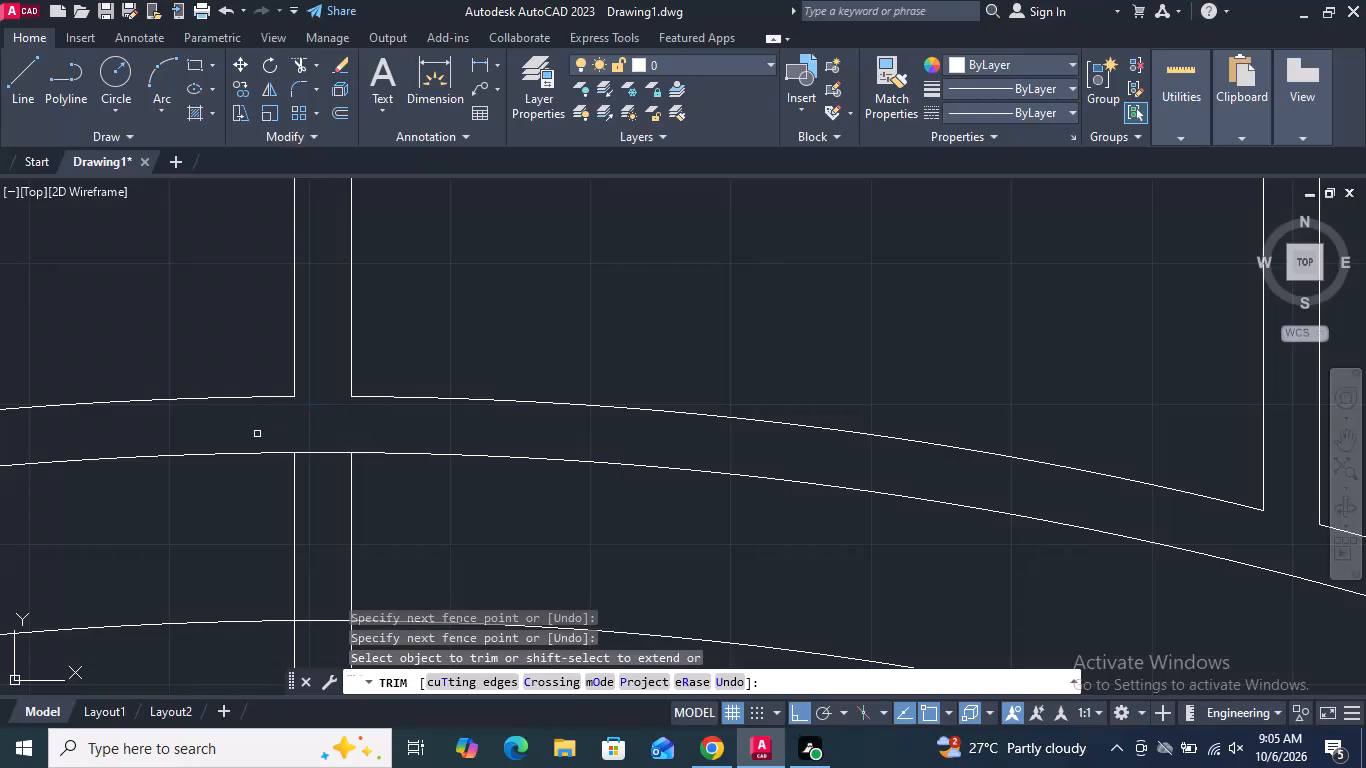
# Trim the leftover centre lines between the arched top panel and the curved crossbar, and inside the crossbar.
pyautogui.scroll(-2, 353, 378)
pyautogui.moveTo(374, 449); pyautogui.dragTo(327, 446)
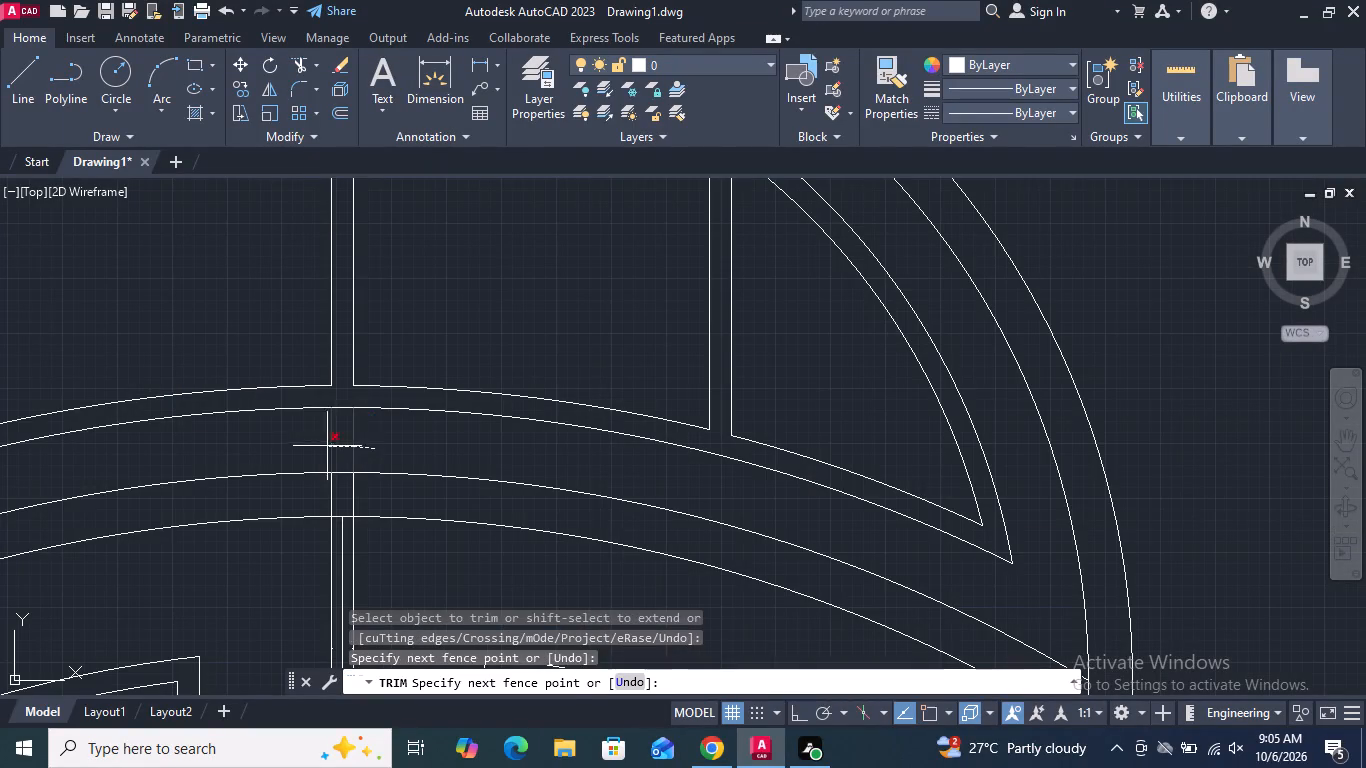
pyautogui.moveTo(327, 446); pyautogui.dragTo(304, 453)
pyautogui.scroll(-4, 323, 421)
pyautogui.scroll(3, 335, 438)
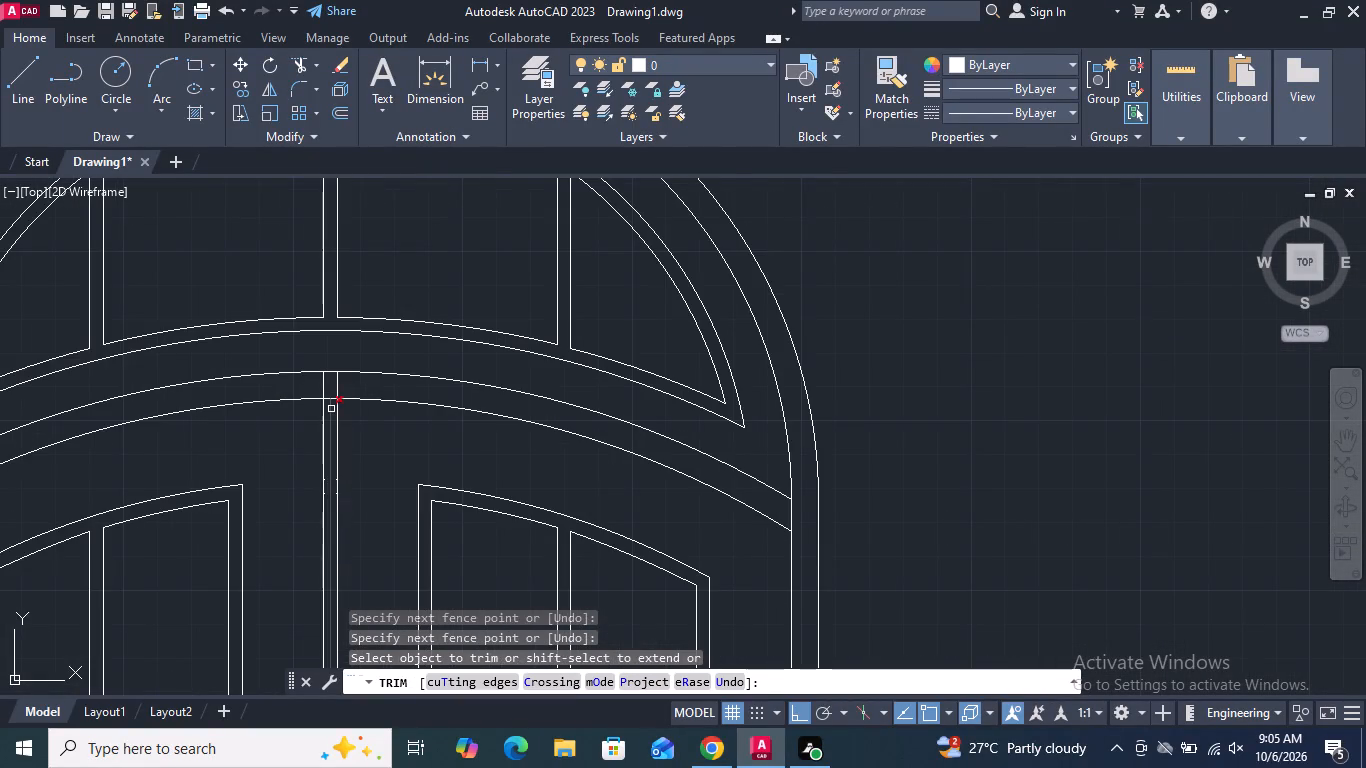
pyautogui.scroll(2, 331, 403)
pyautogui.moveTo(382, 366); pyautogui.dragTo(257, 370)
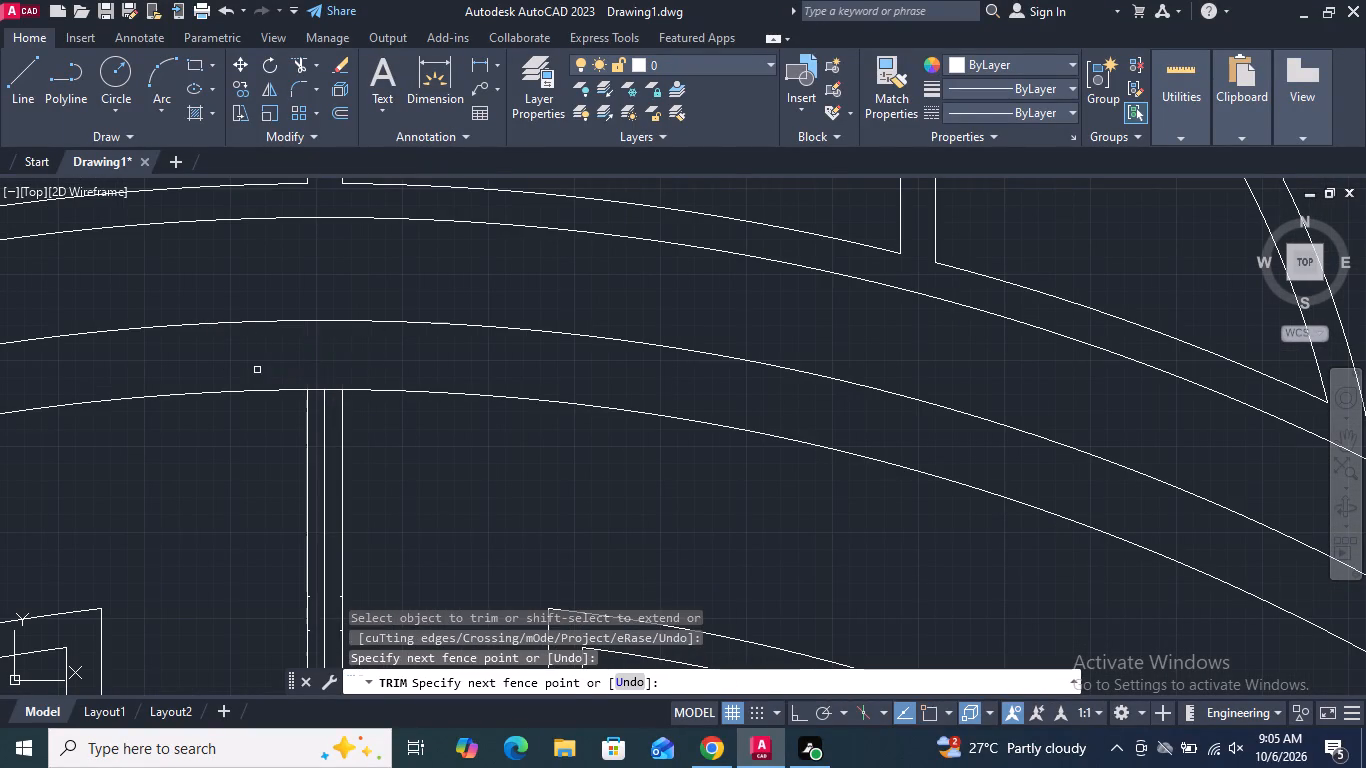
pyautogui.scroll(-3, 262, 377)
pyautogui.scroll(-3, 369, 455)
pyautogui.press('Return')
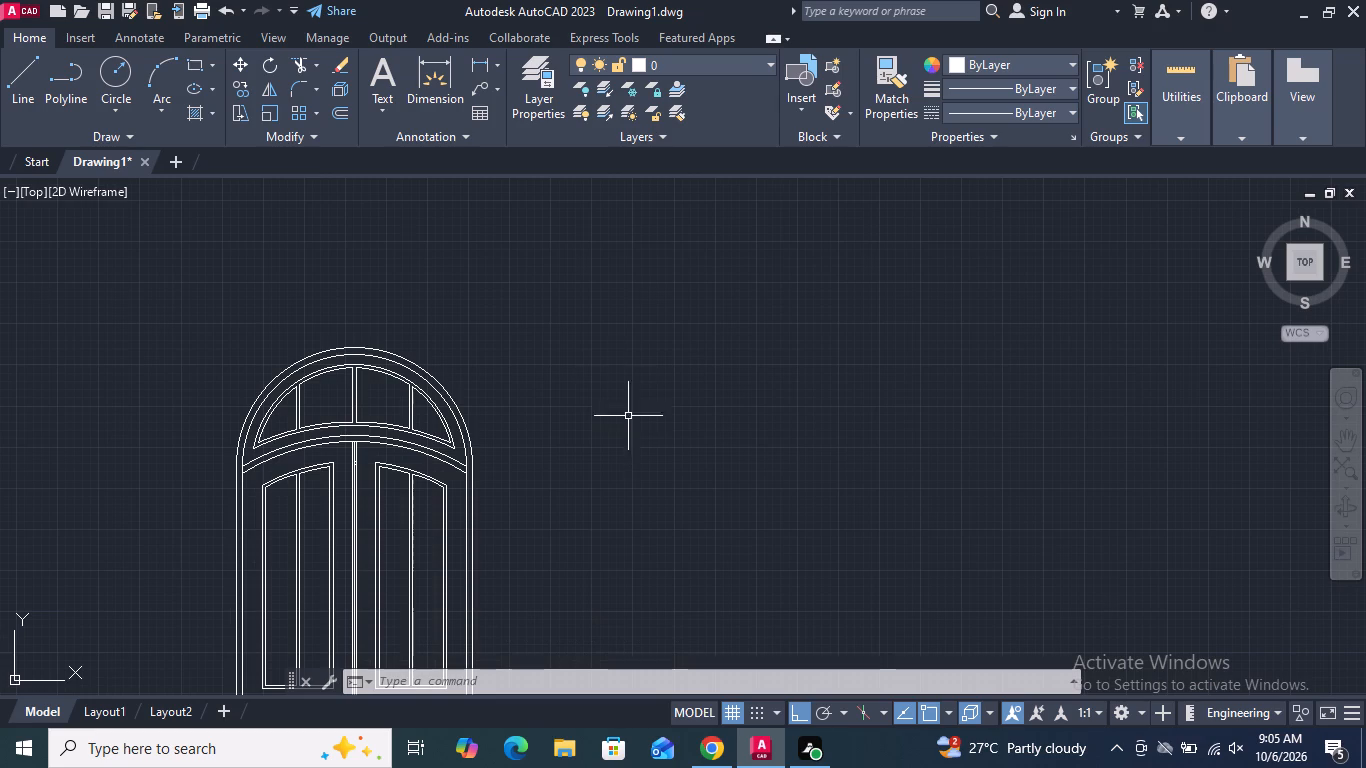
# Draw a horizontal line across both upper panels, from the left panel's inner left edge to the right panel's inner right edge.
pyautogui.scroll(-3, 605, 343)
pyautogui.moveTo(623, 435); pyautogui.dragTo(531, 440, button='middle')
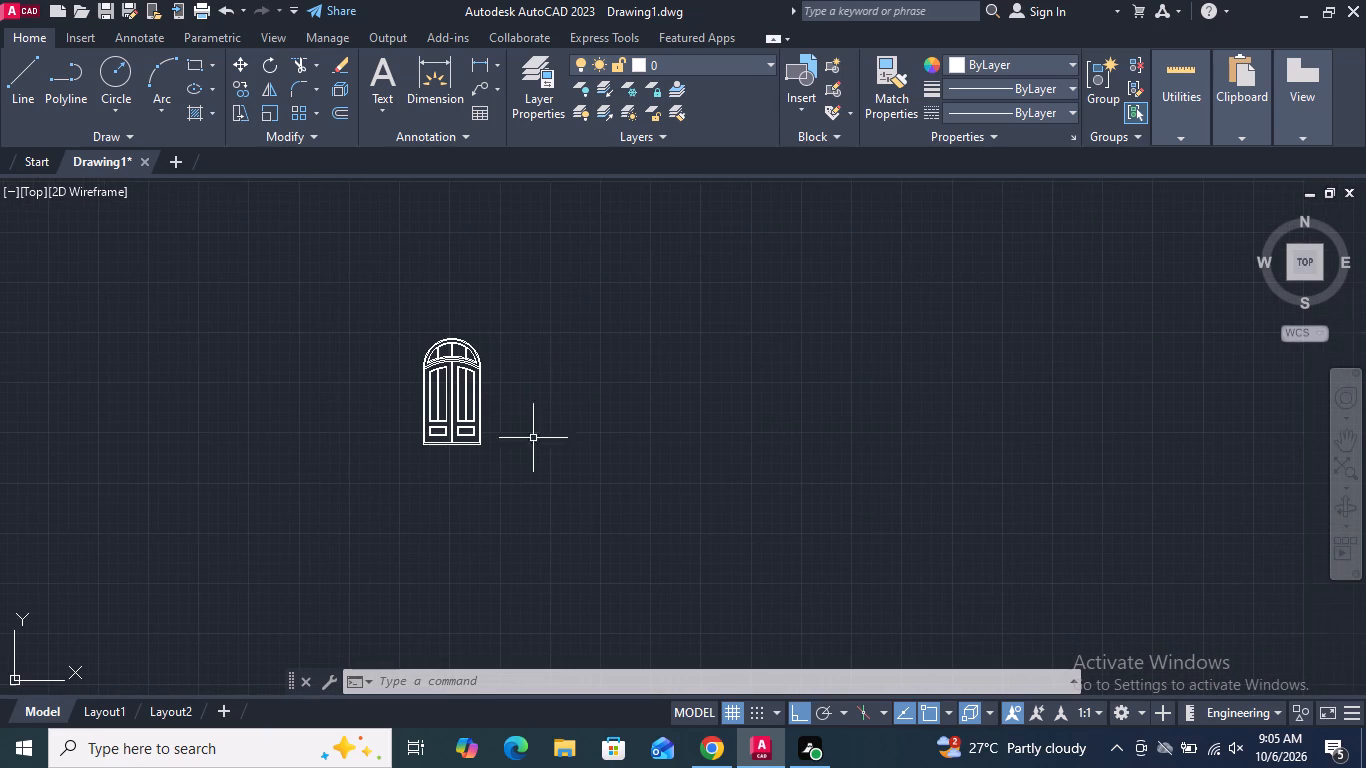
pyautogui.scroll(3, 460, 407)
pyautogui.moveTo(460, 407); pyautogui.dragTo(460, 430, button='middle')
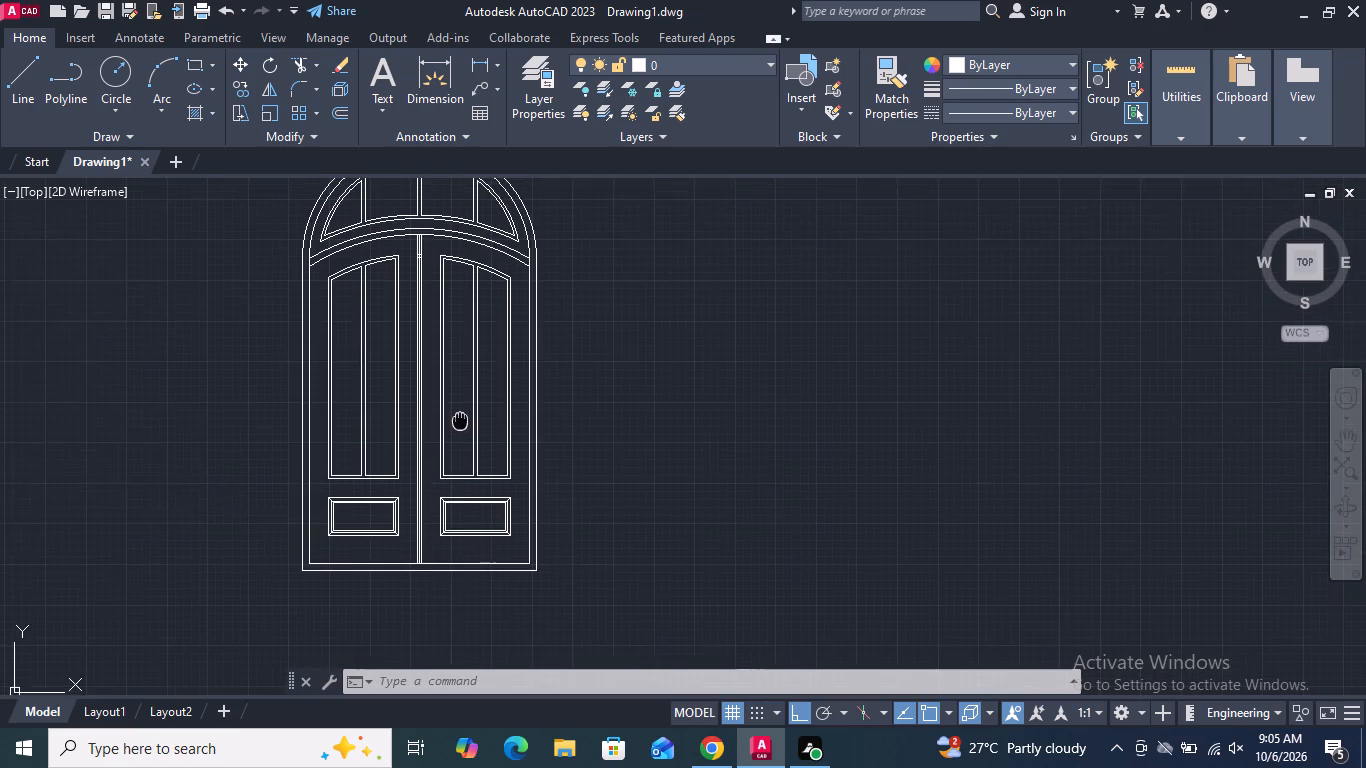
pyautogui.moveTo(460, 430); pyautogui.dragTo(460, 451, button='middle')
pyautogui.scroll(1, 455, 396)
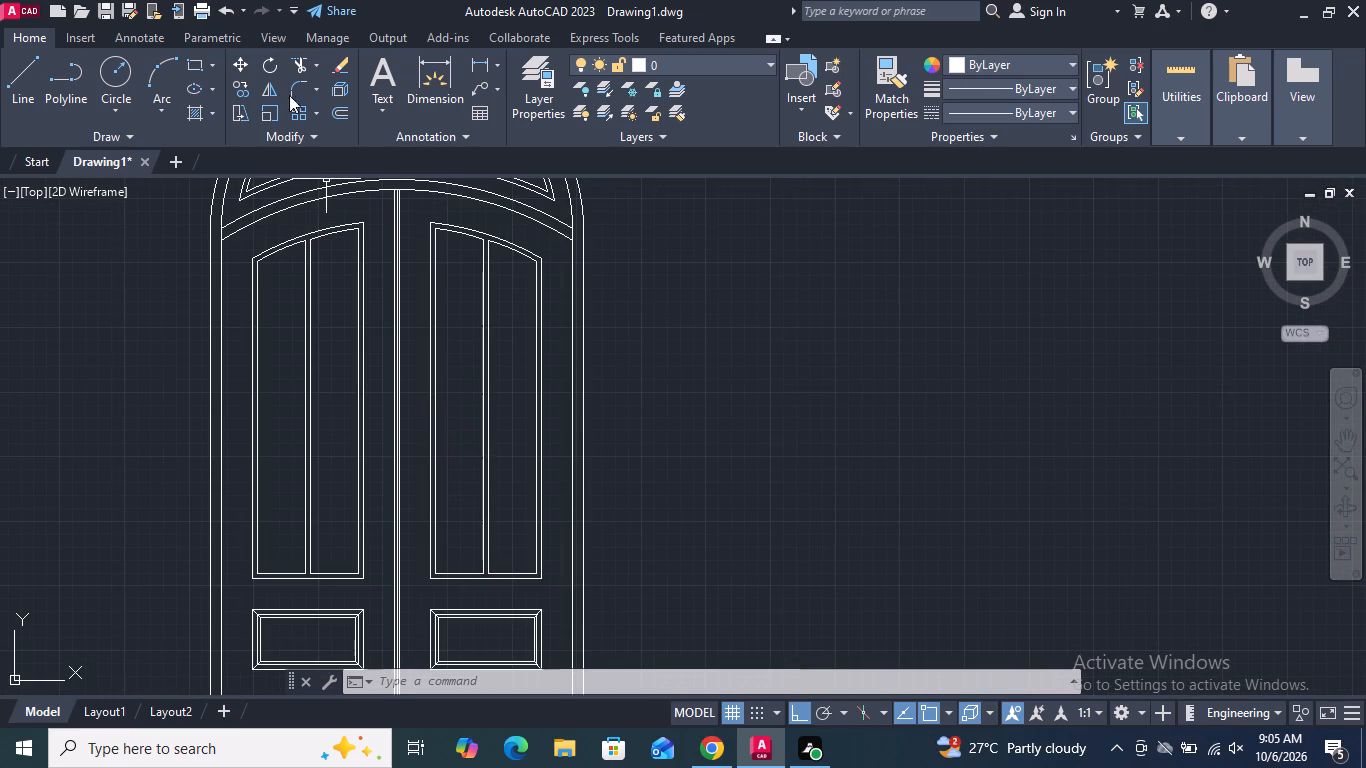
pyautogui.click(19, 82)
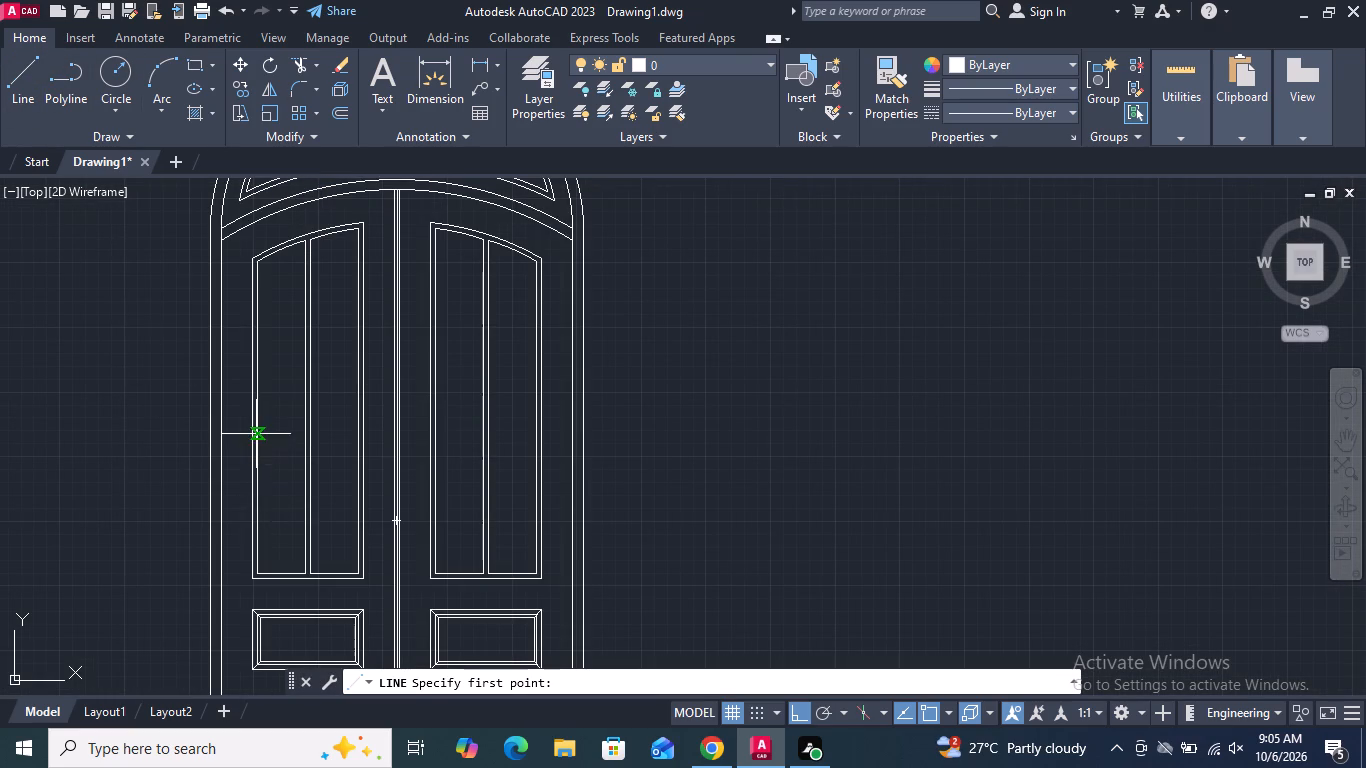
pyautogui.click(259, 412)
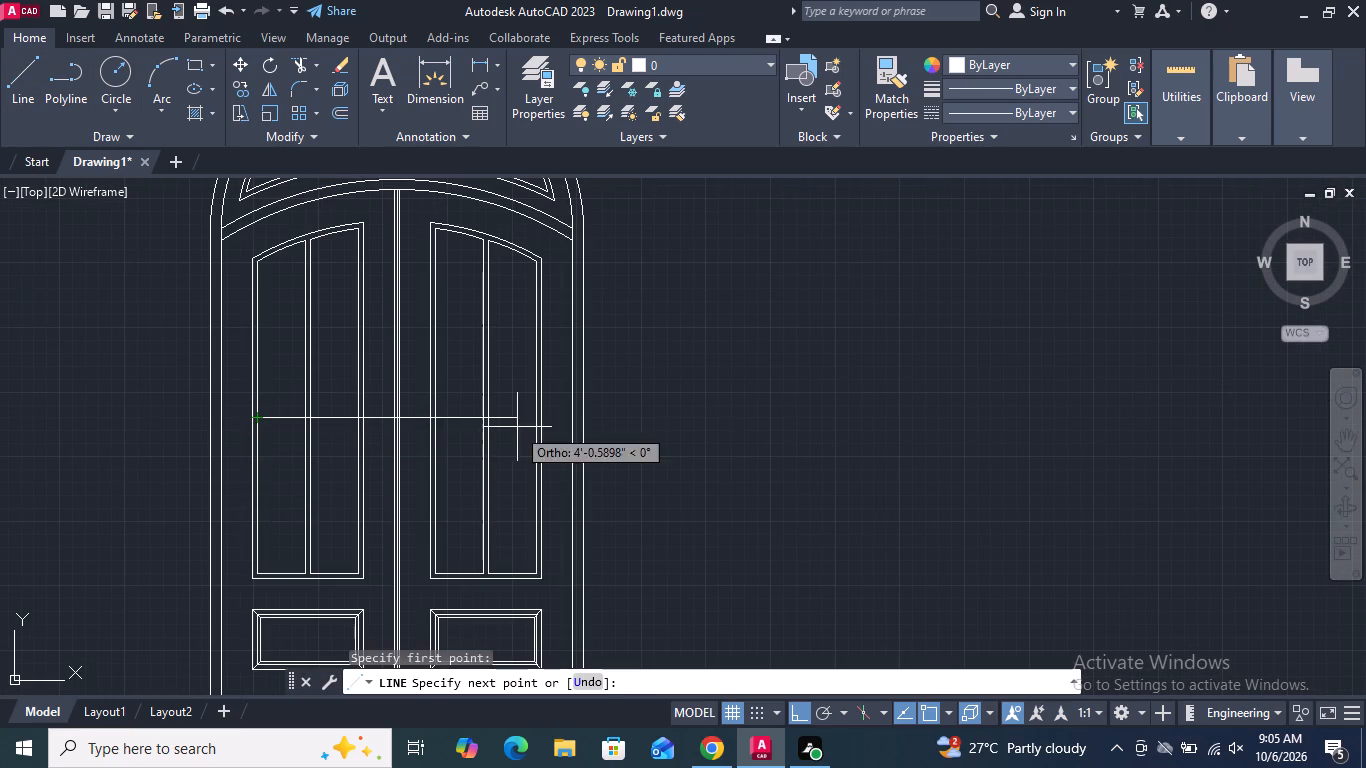
pyautogui.click(536, 417)
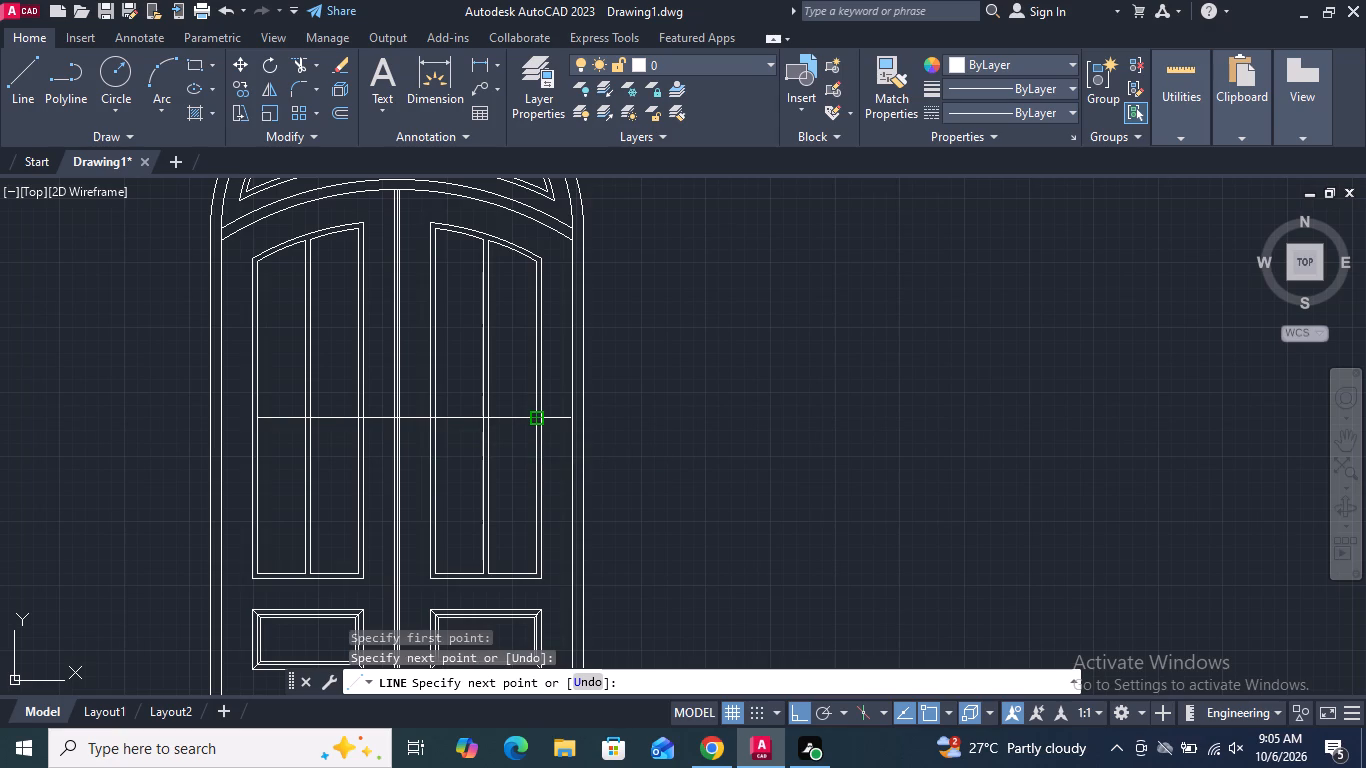
pyautogui.press('Return')
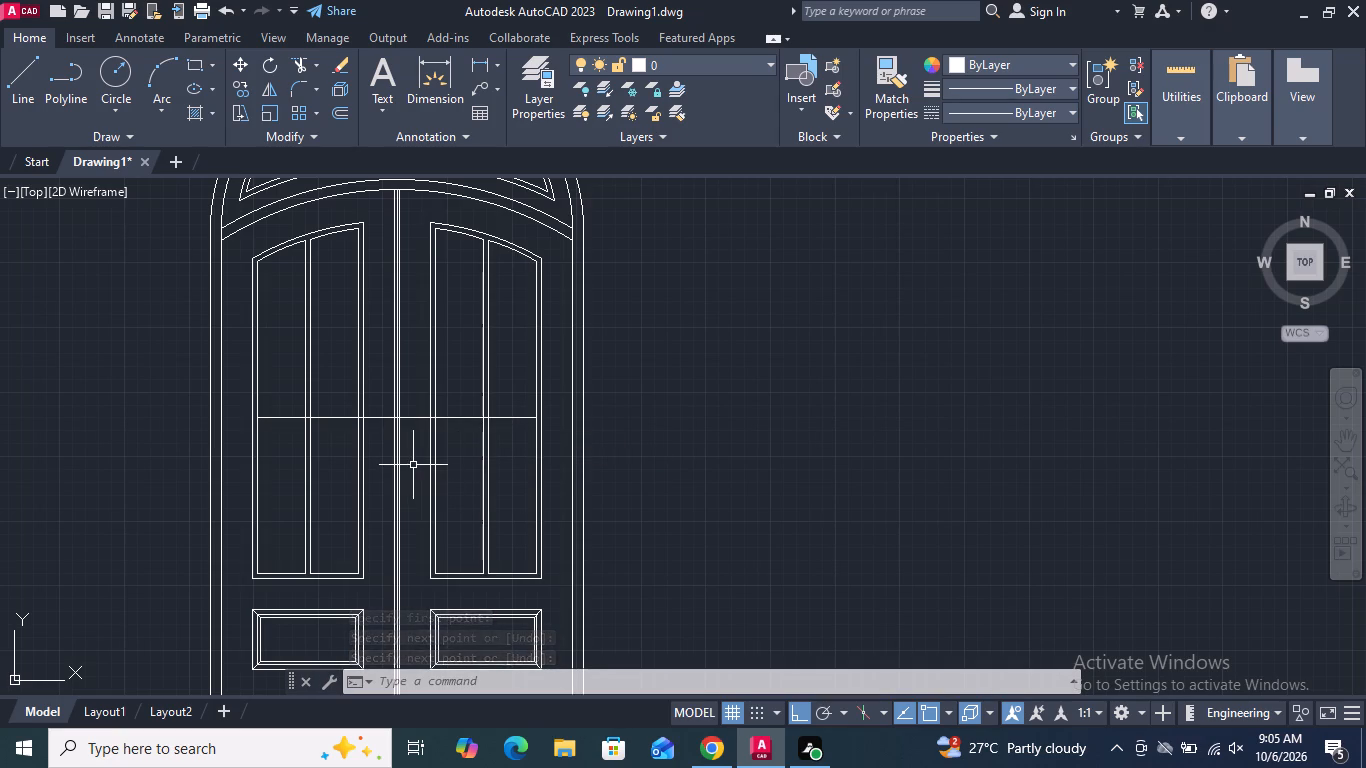
# Offset the horizontal line by 0.5" once upward and once downward.
pyautogui.scroll(1, 288, 422)
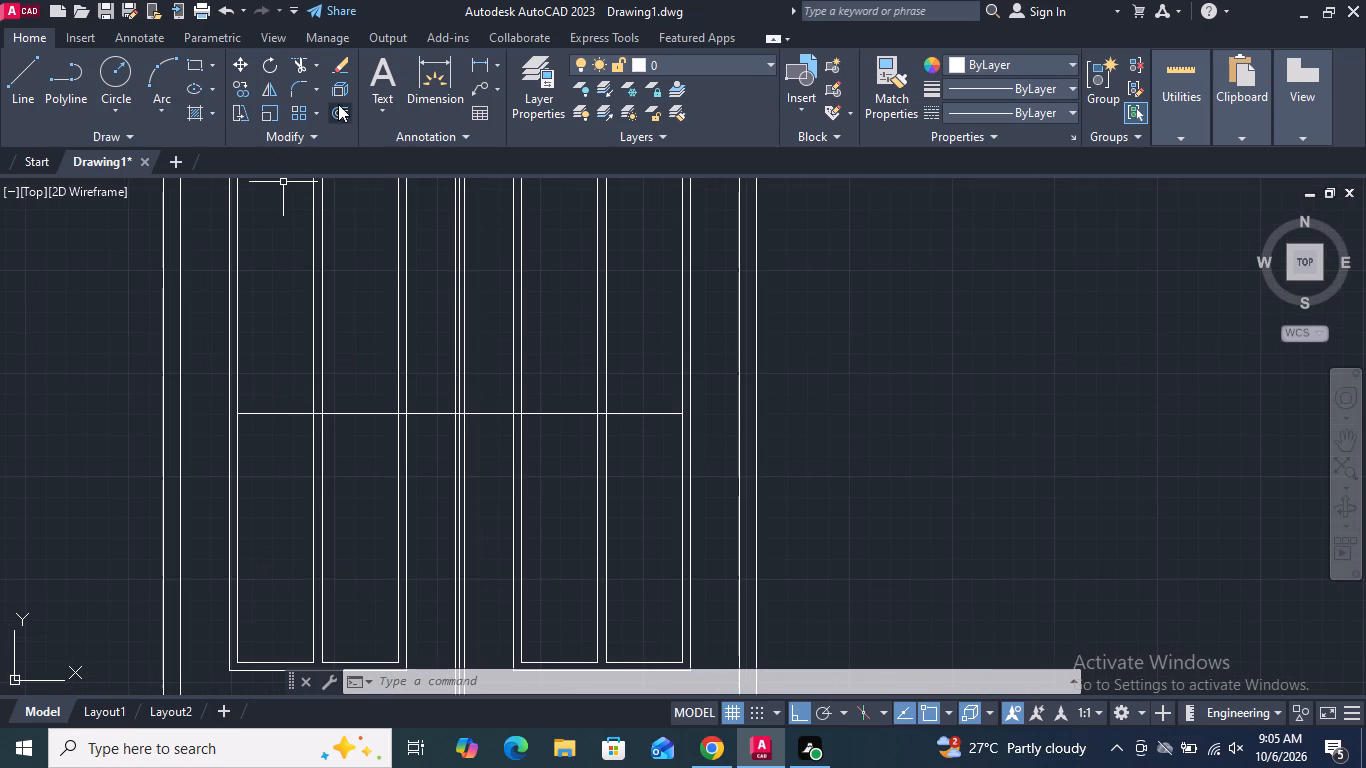
pyautogui.click(338, 104)
pyautogui.press('Return')
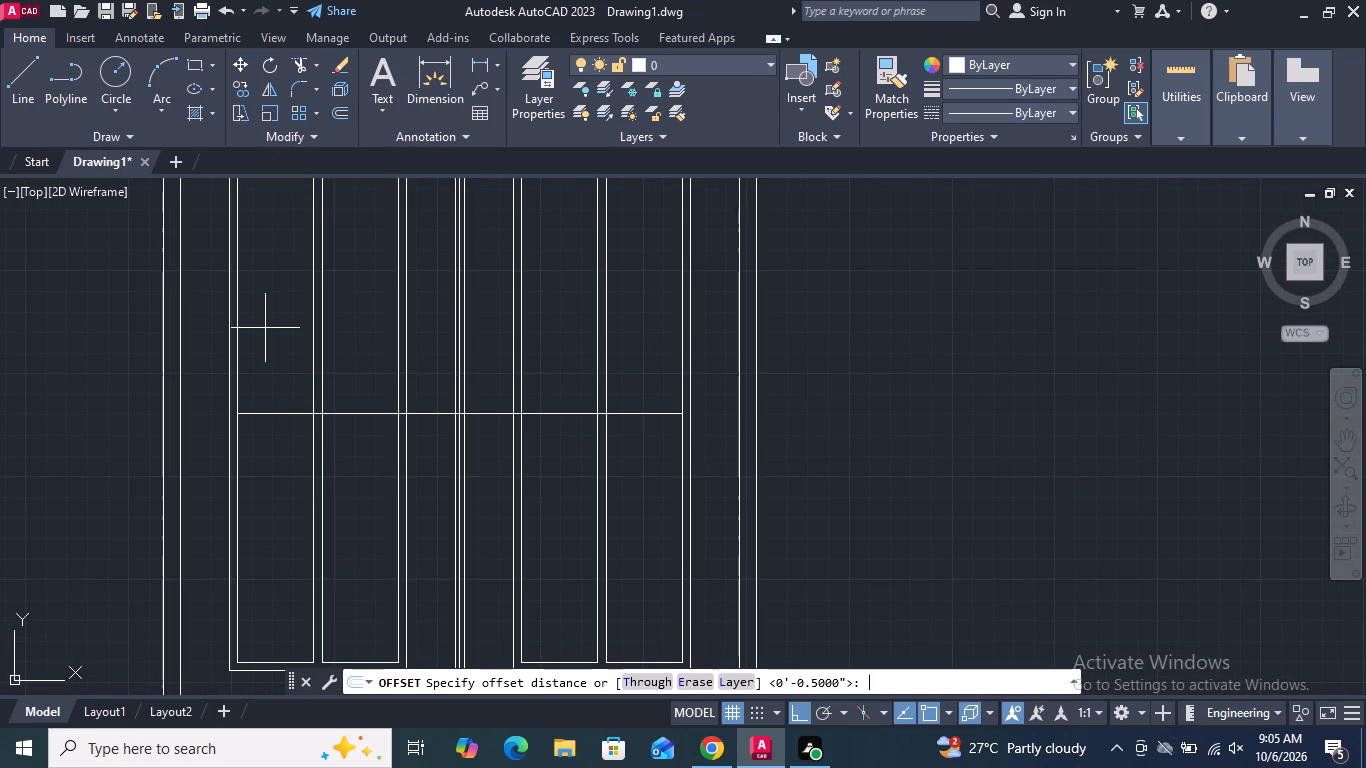
pyautogui.click(285, 413)
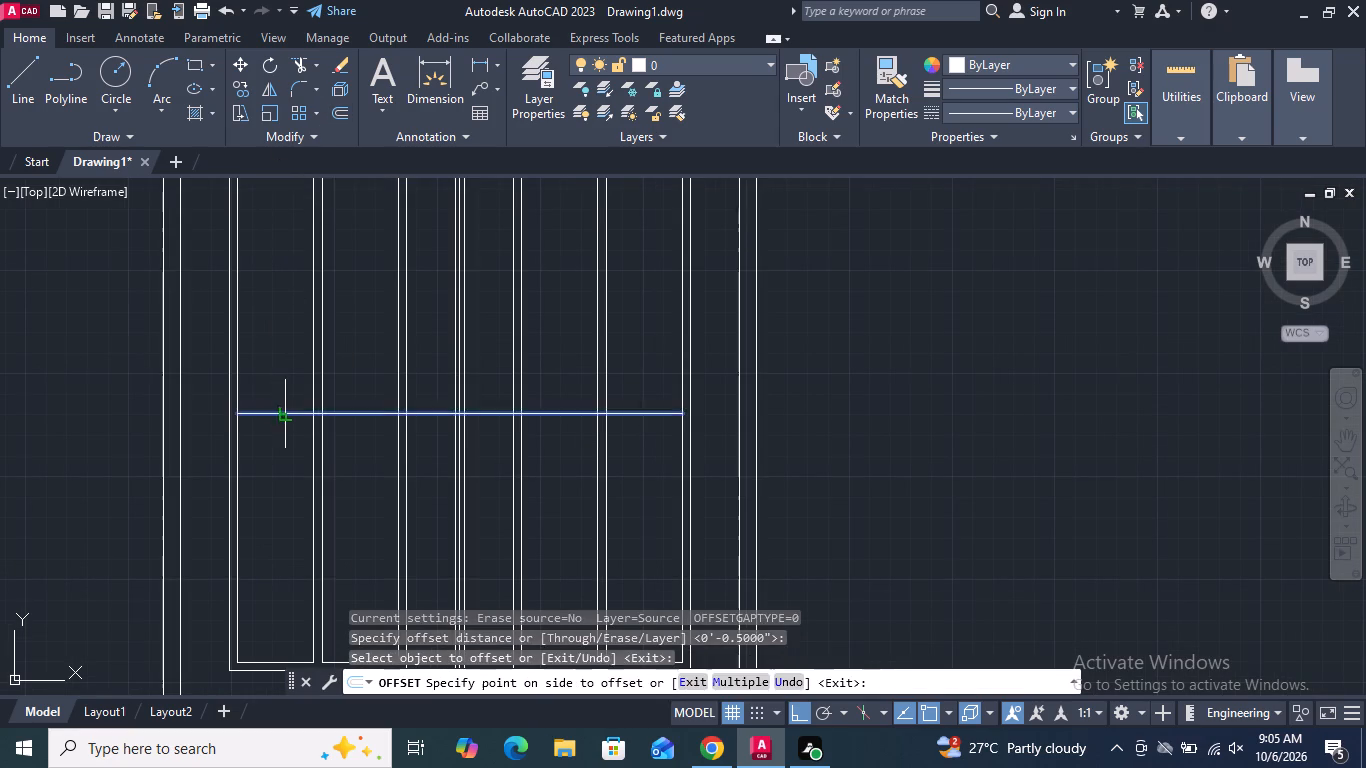
pyautogui.click(285, 392)
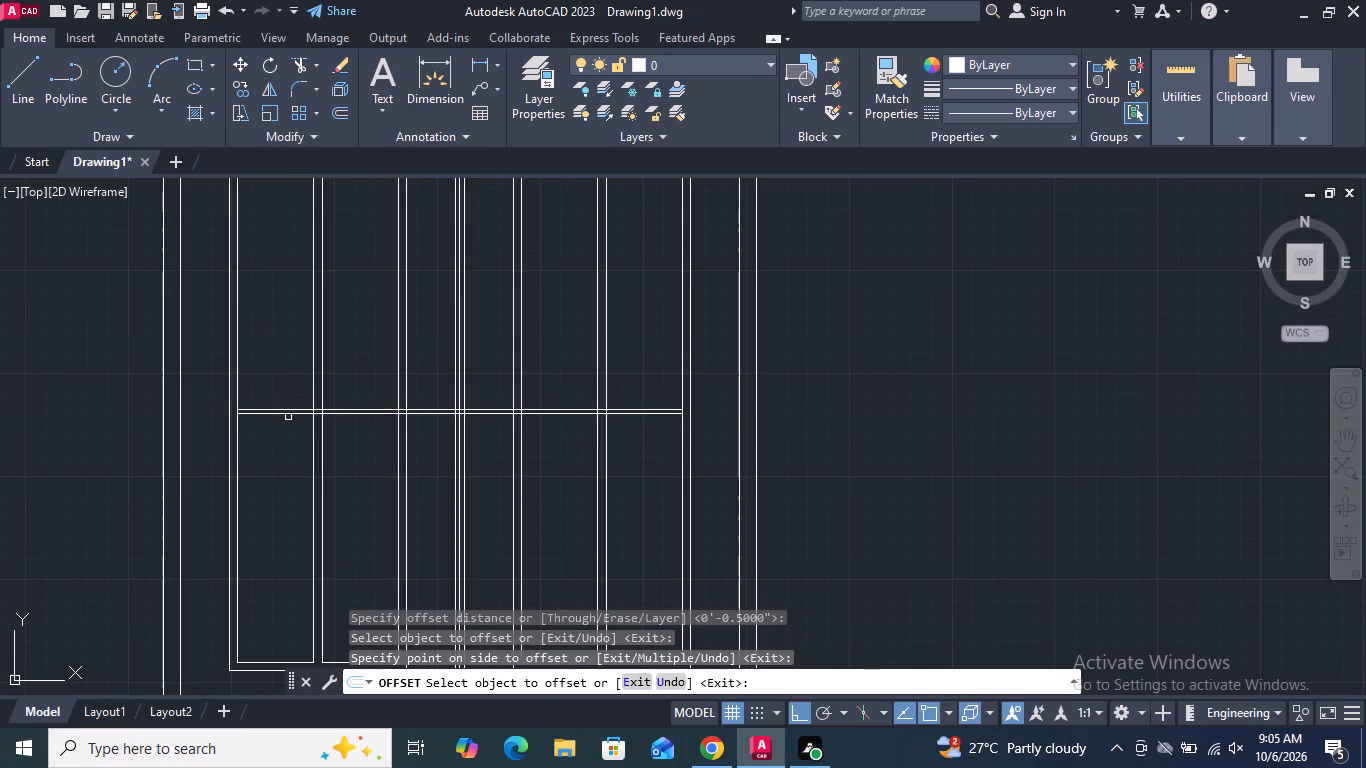
pyautogui.click(288, 415)
pyautogui.click(287, 433)
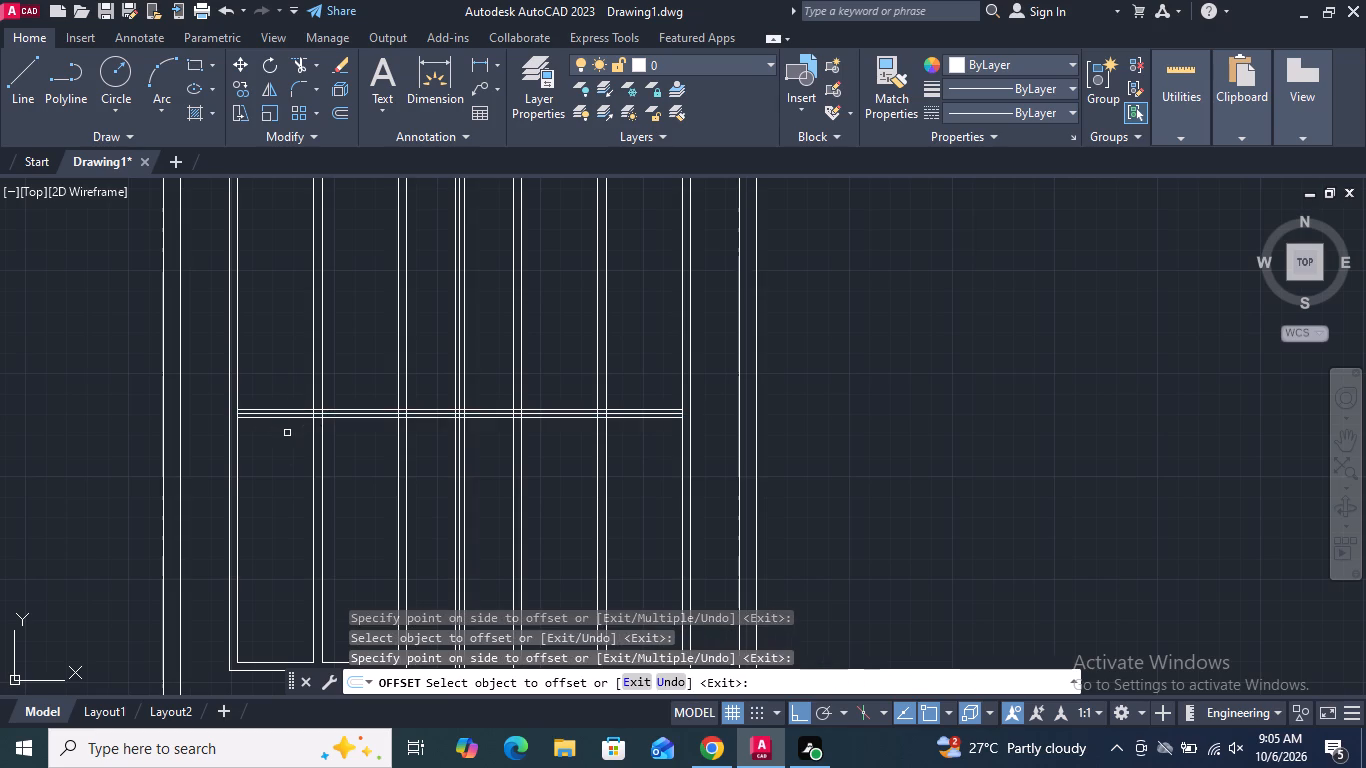
pyautogui.press('Return')
# Delete the middle one of the three horizontal lines across the upper panels.
pyautogui.scroll(4, 276, 411)
pyautogui.click(274, 423)
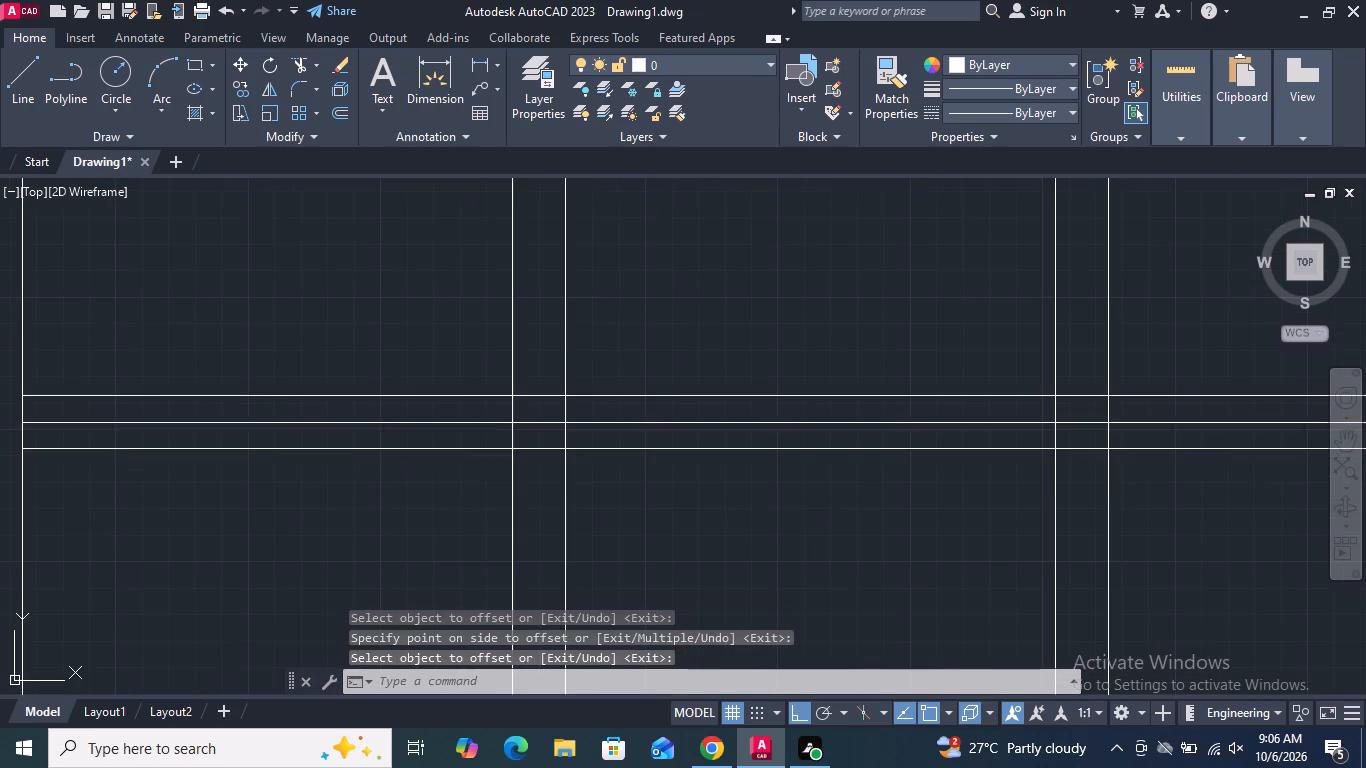
pyautogui.press('Delete')
# Copy the pair of horizontal lines across the upper panels once above and once below the original pair.
pyautogui.scroll(-4, 296, 405)
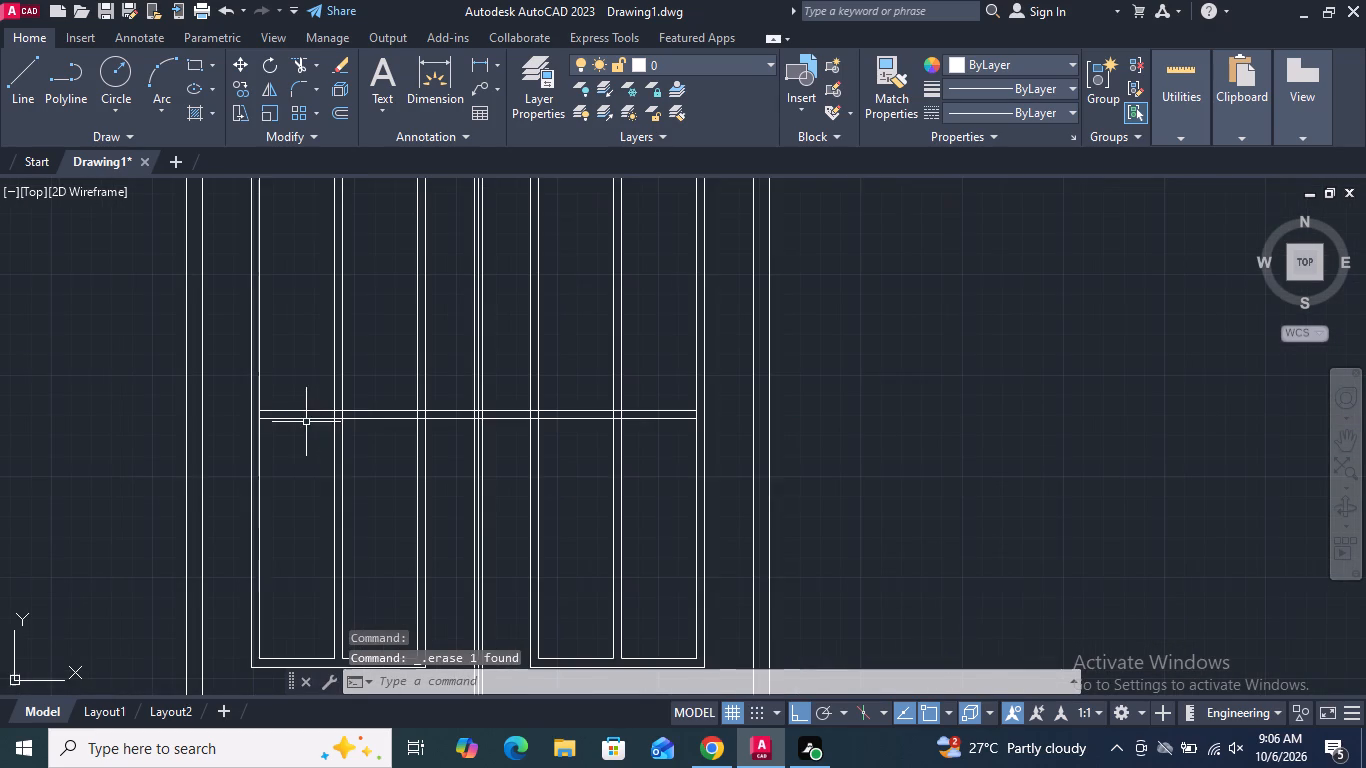
pyautogui.scroll(-2, 293, 437)
pyautogui.scroll(1, 290, 440)
pyautogui.moveTo(290, 440); pyautogui.dragTo(292, 429)
pyautogui.click(292, 400)
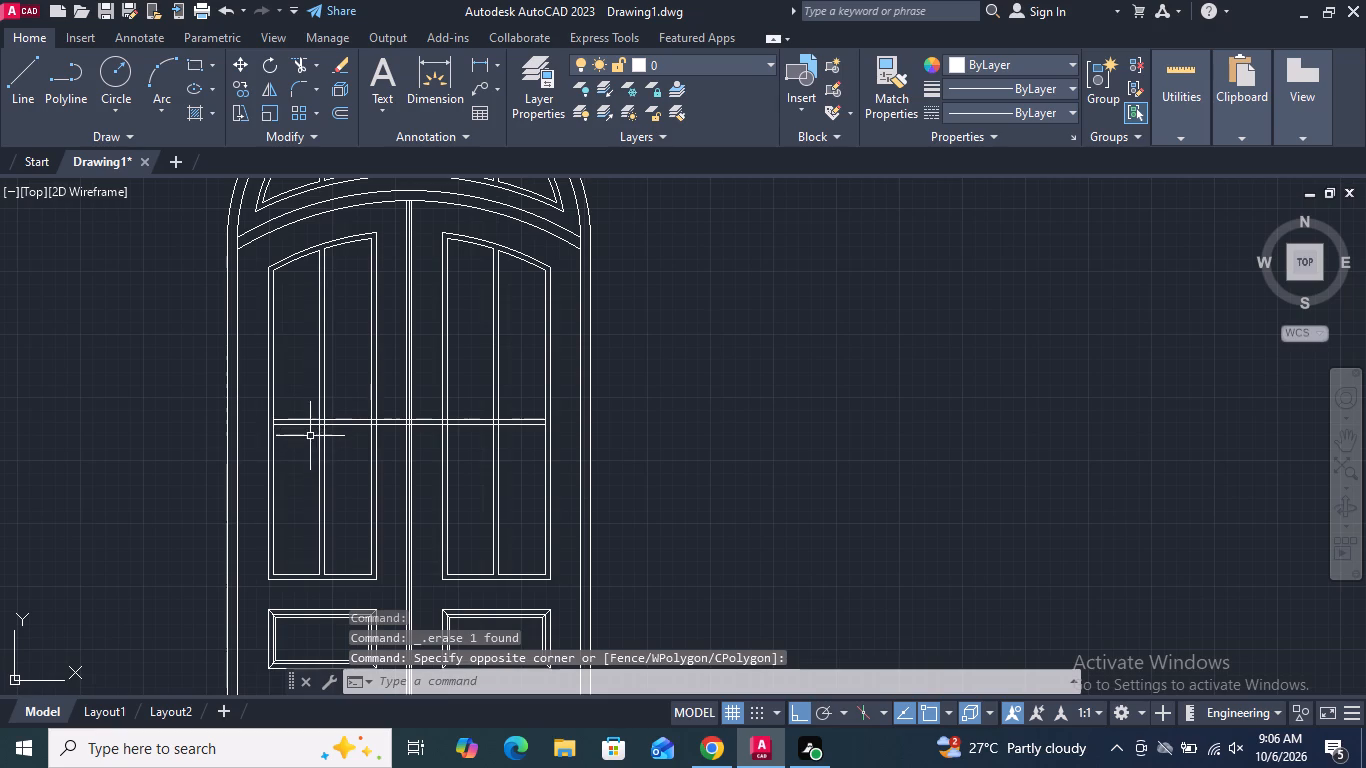
pyautogui.click(308, 438)
pyautogui.click(294, 411)
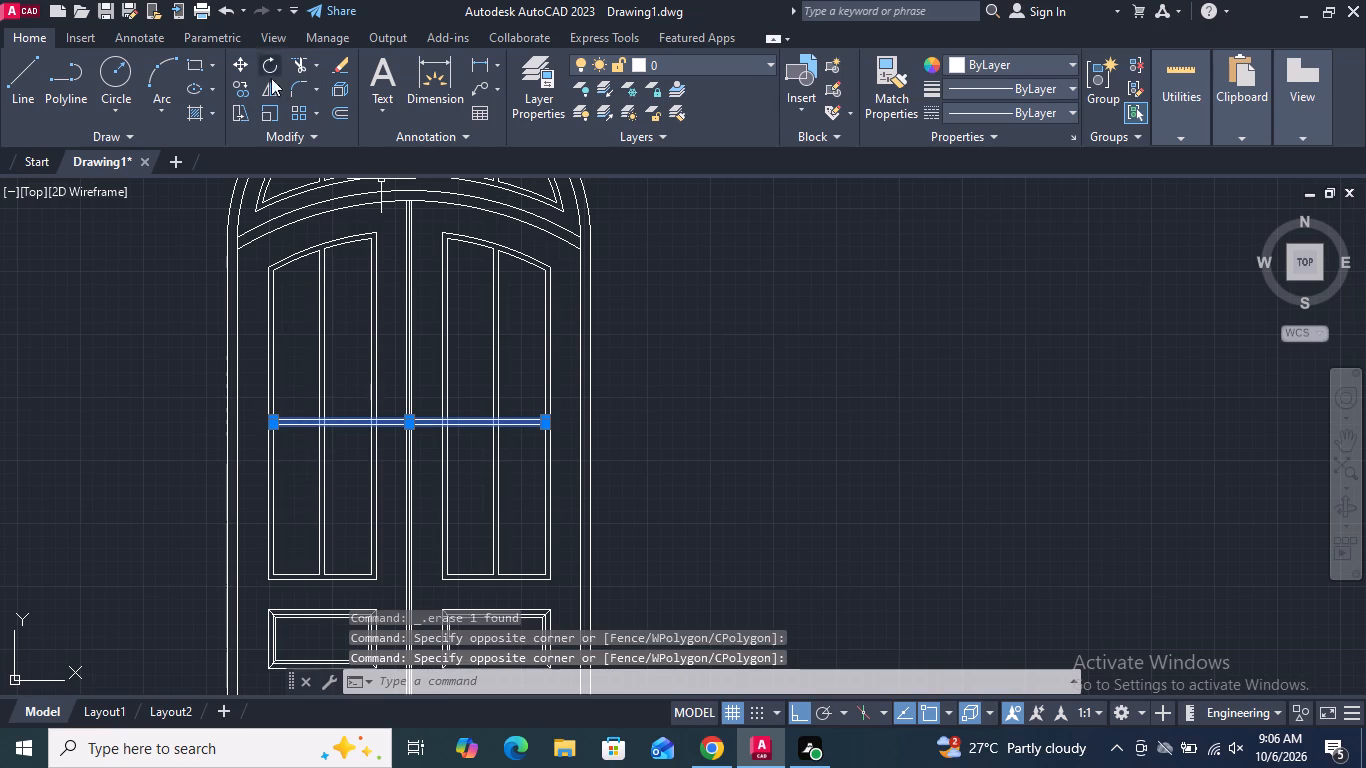
pyautogui.click(244, 90)
pyautogui.scroll(3, 271, 414)
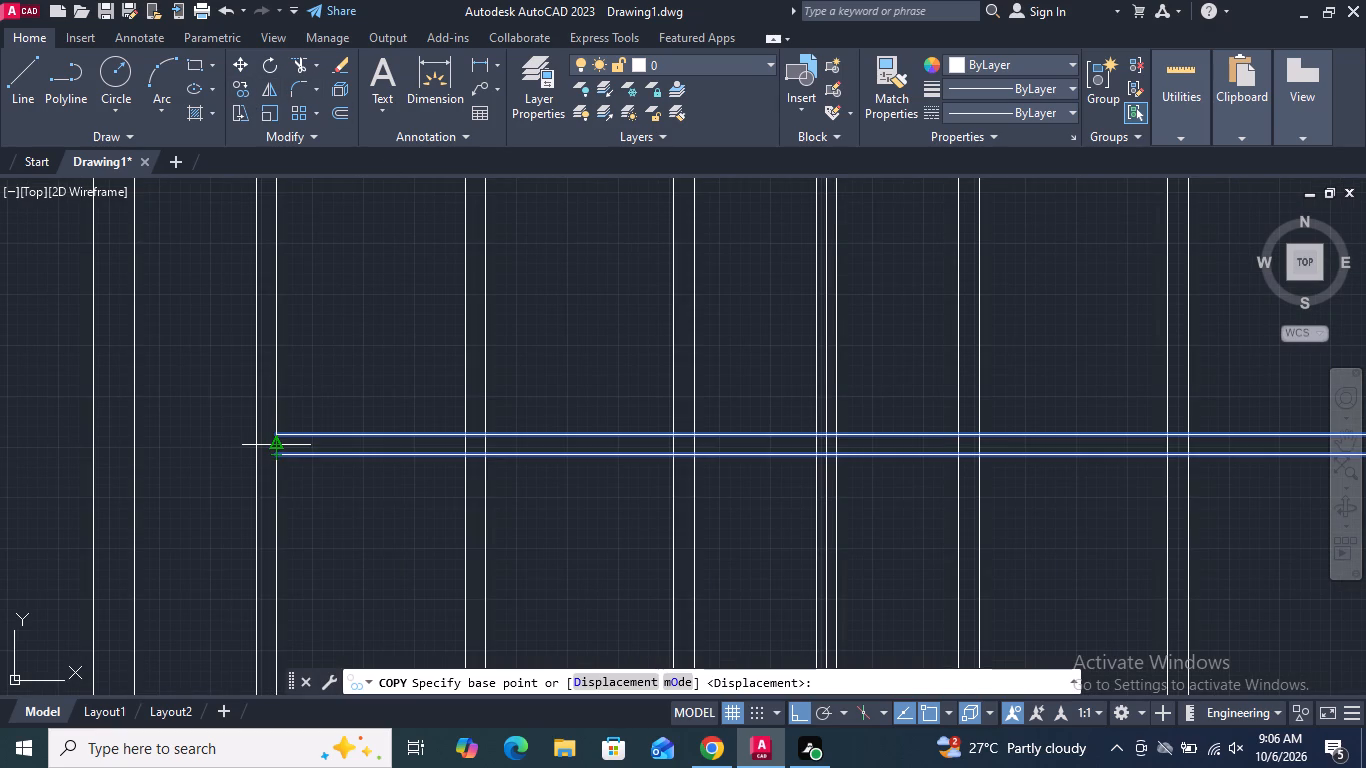
pyautogui.click(274, 446)
pyautogui.scroll(-3, 274, 446)
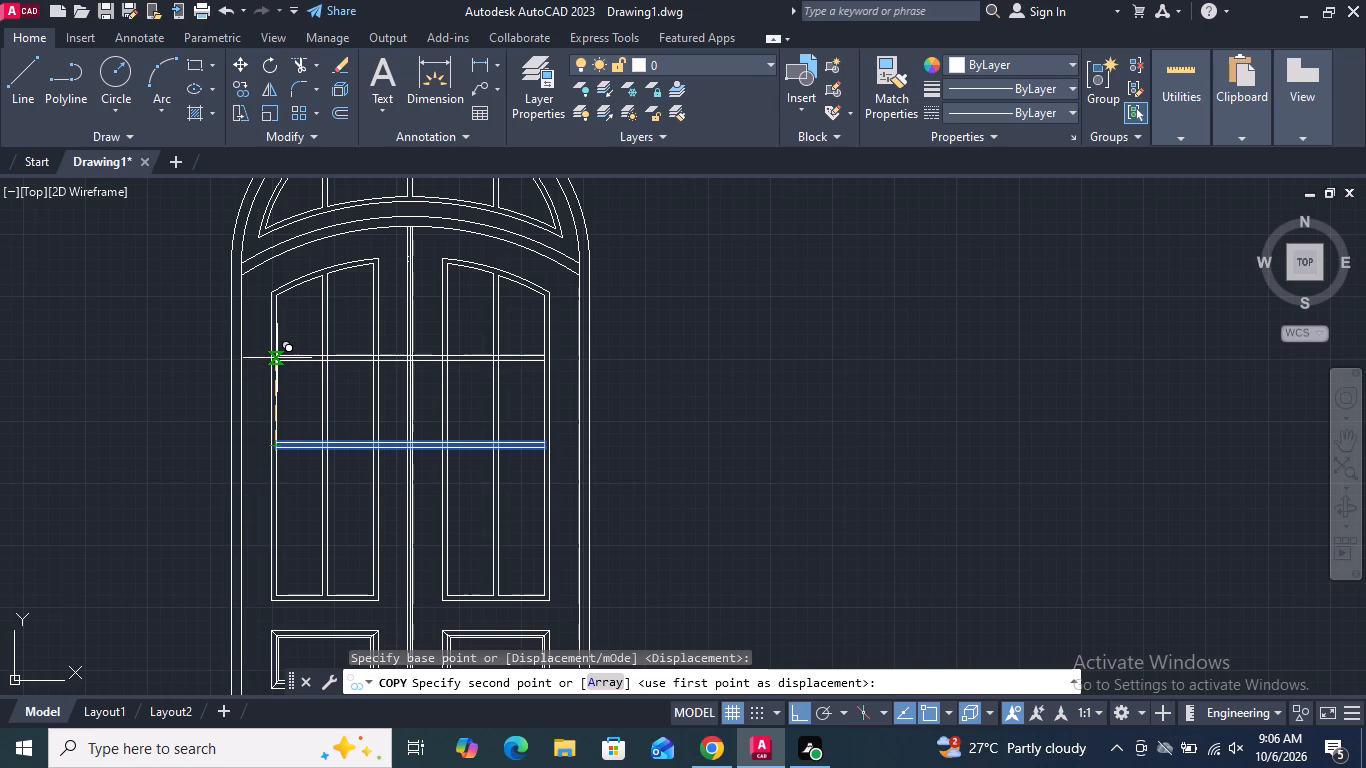
pyautogui.click(277, 358)
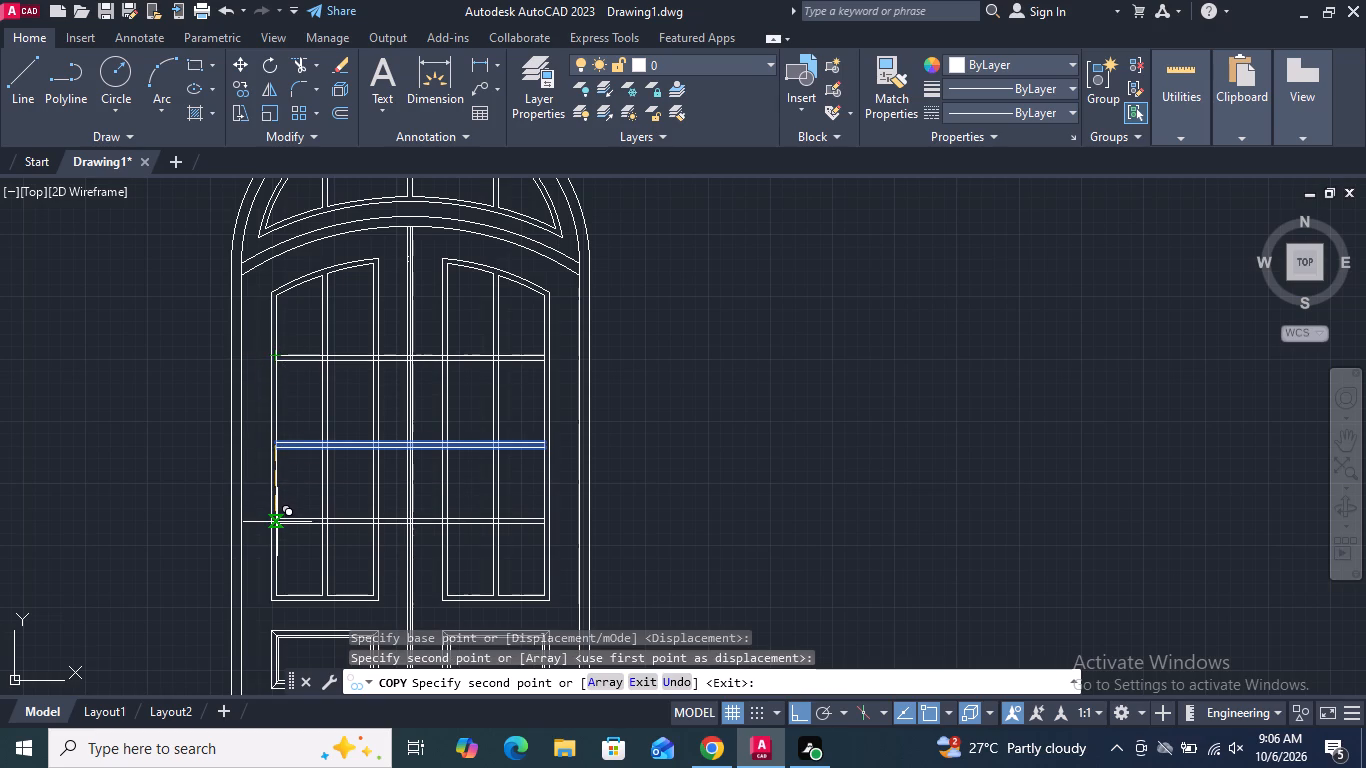
pyautogui.click(277, 522)
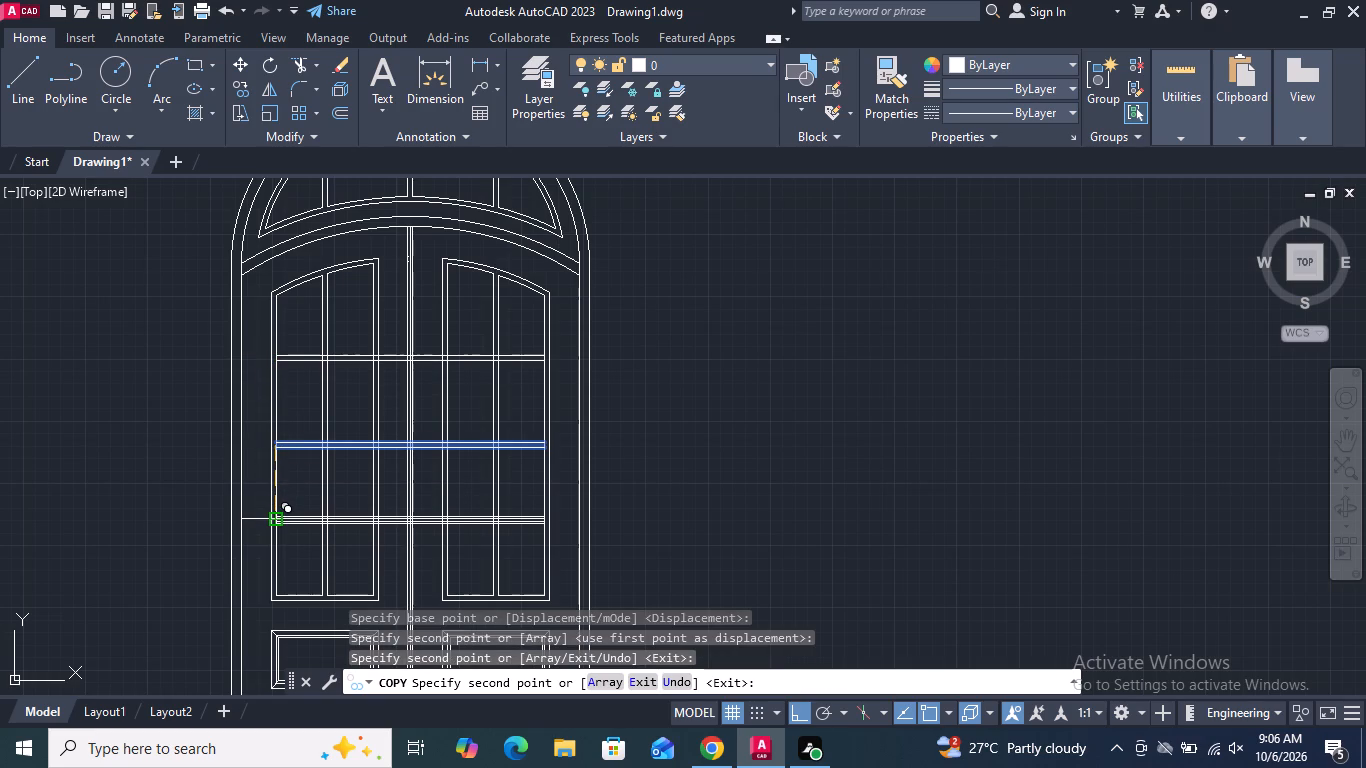
pyautogui.press('Return')
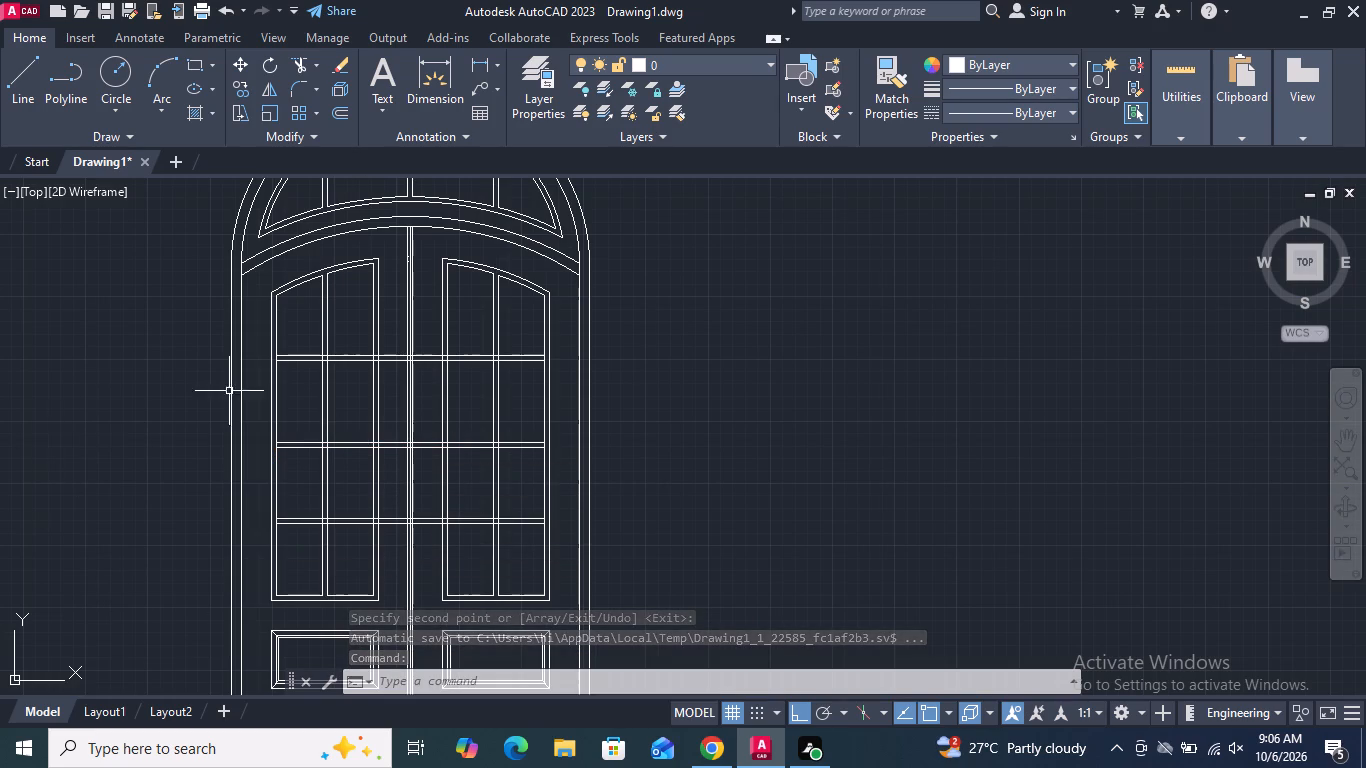
# Trim the lowest pair of horizontal lines between the two upper panels, including across the door's centre strip.
pyautogui.click(298, 61)
pyautogui.scroll(2, 376, 554)
pyautogui.moveTo(404, 434); pyautogui.dragTo(402, 511)
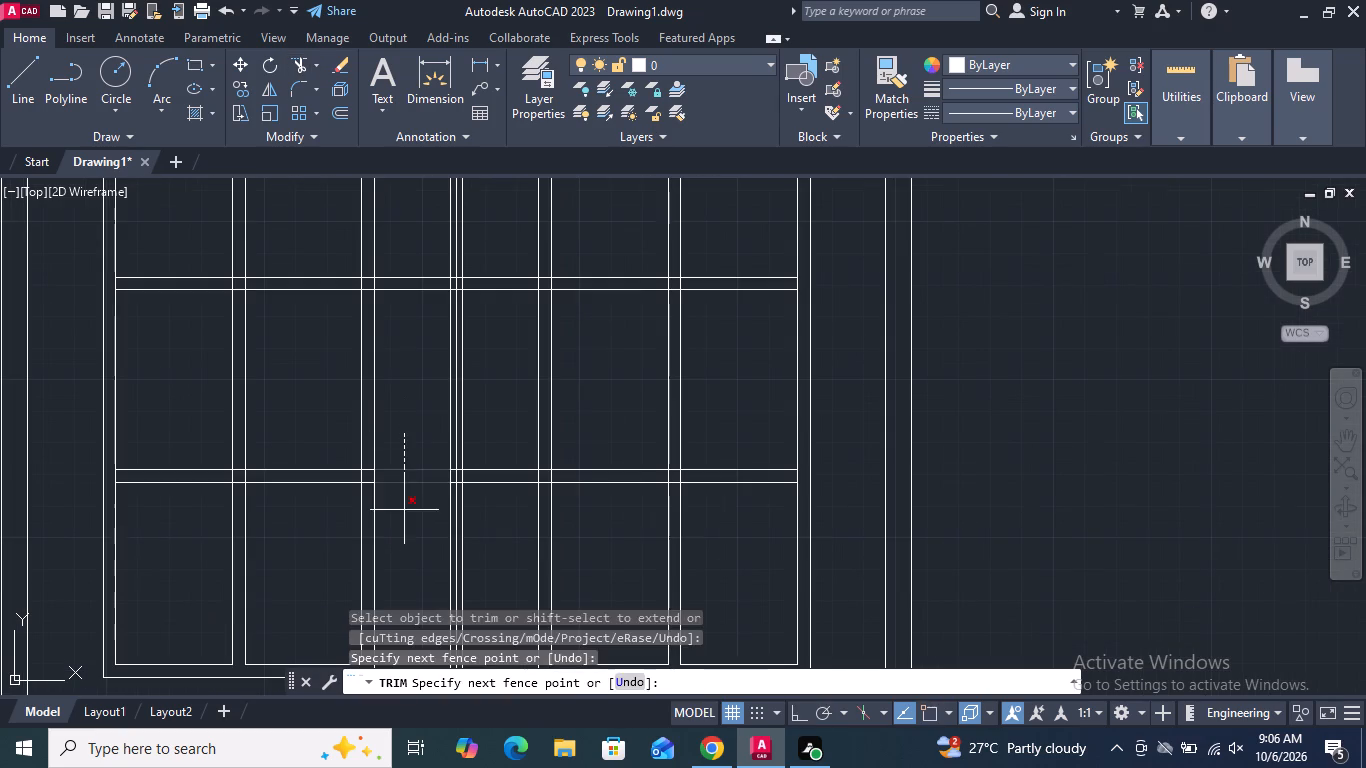
pyautogui.moveTo(402, 511); pyautogui.dragTo(401, 515)
pyautogui.scroll(6, 463, 475)
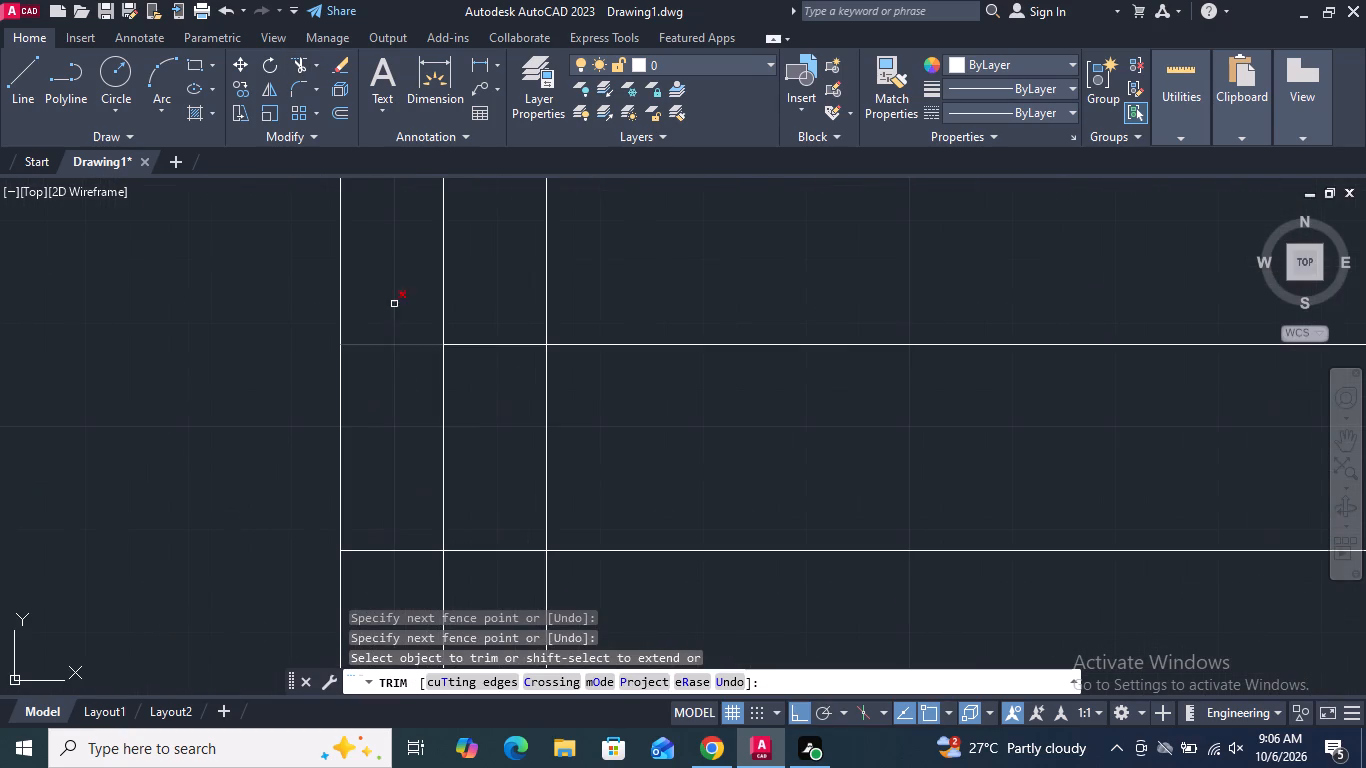
pyautogui.moveTo(388, 323); pyautogui.dragTo(397, 582)
pyautogui.moveTo(498, 304); pyautogui.dragTo(502, 582)
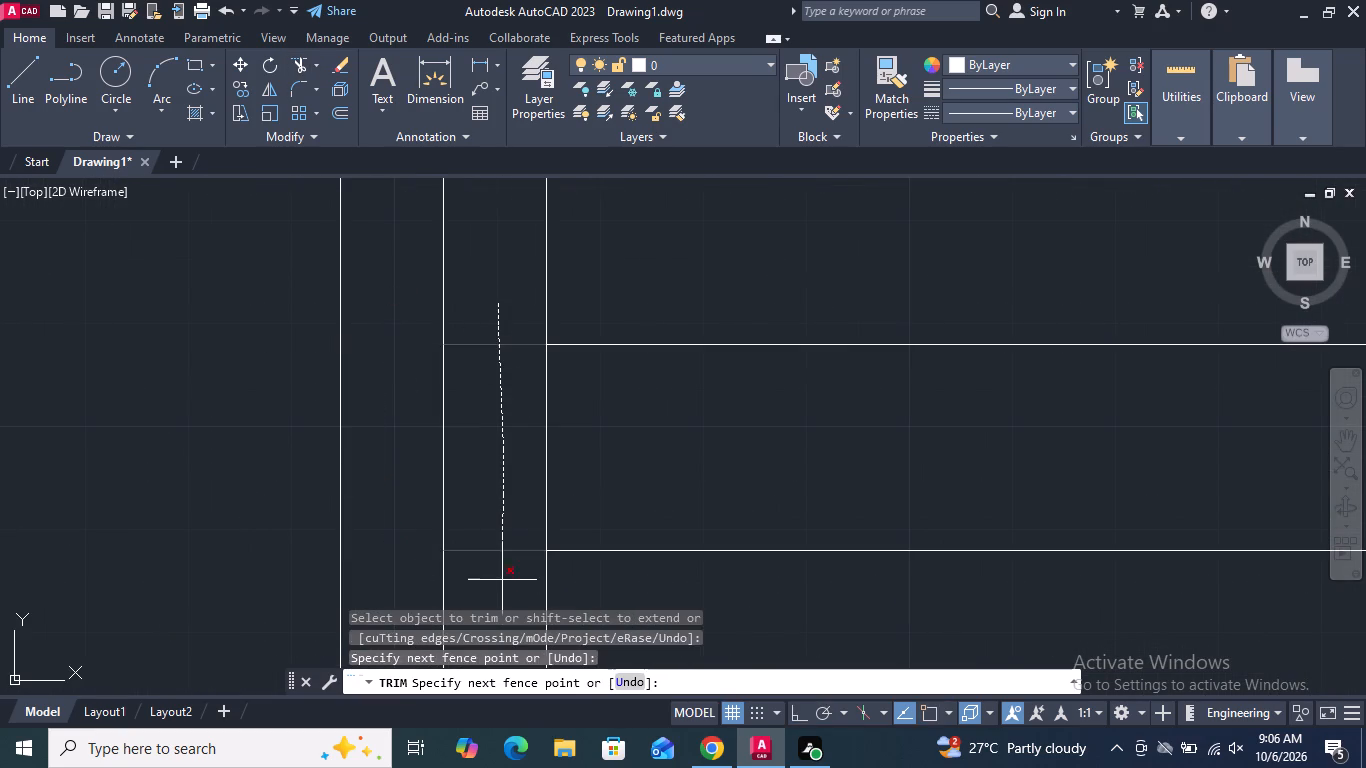
pyautogui.moveTo(502, 582); pyautogui.dragTo(502, 591)
pyautogui.scroll(-4, 502, 560)
pyautogui.moveTo(624, 470); pyautogui.dragTo(624, 607)
pyautogui.scroll(-2, 622, 585)
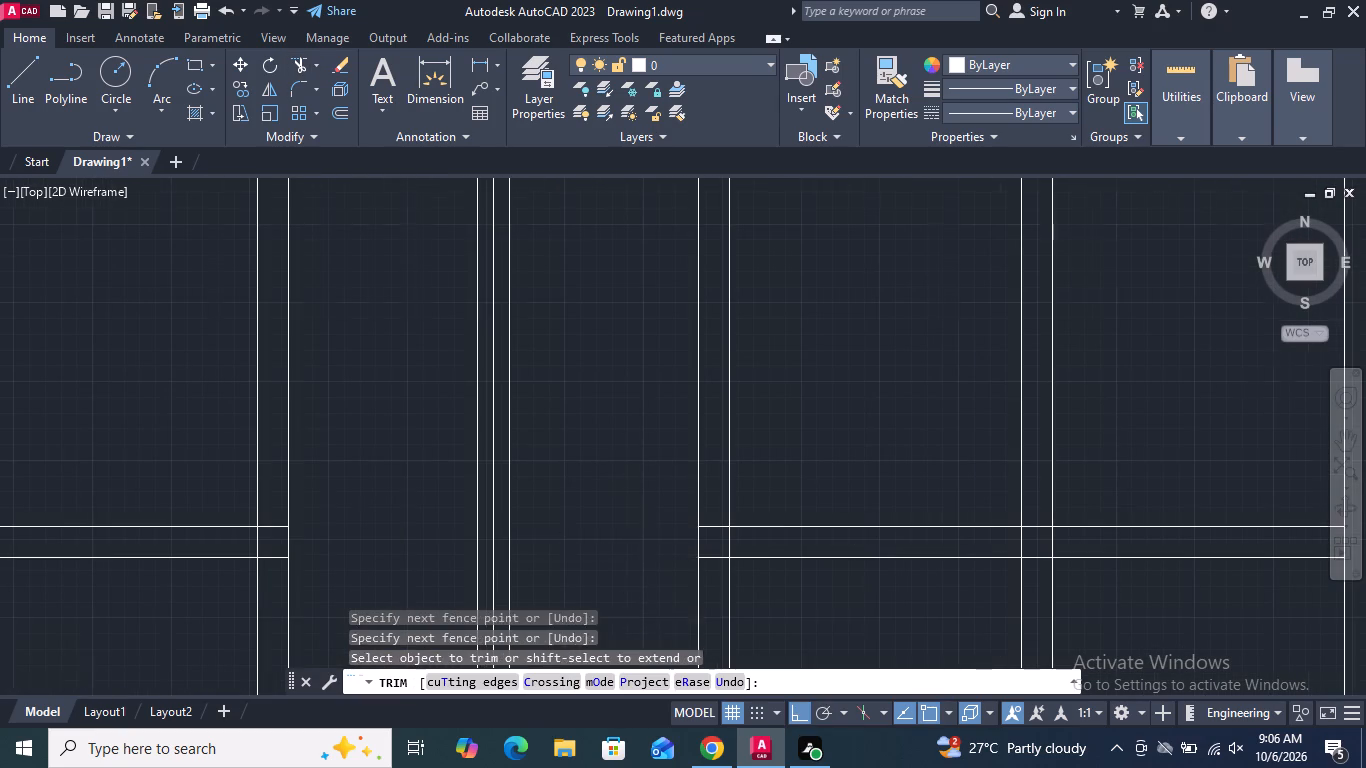
# Trim the top horizontal pair between the two upper panels, and the middle pair between the centre strip and right panel.
pyautogui.scroll(-1, 622, 585)
pyautogui.moveTo(607, 426); pyautogui.dragTo(617, 508)
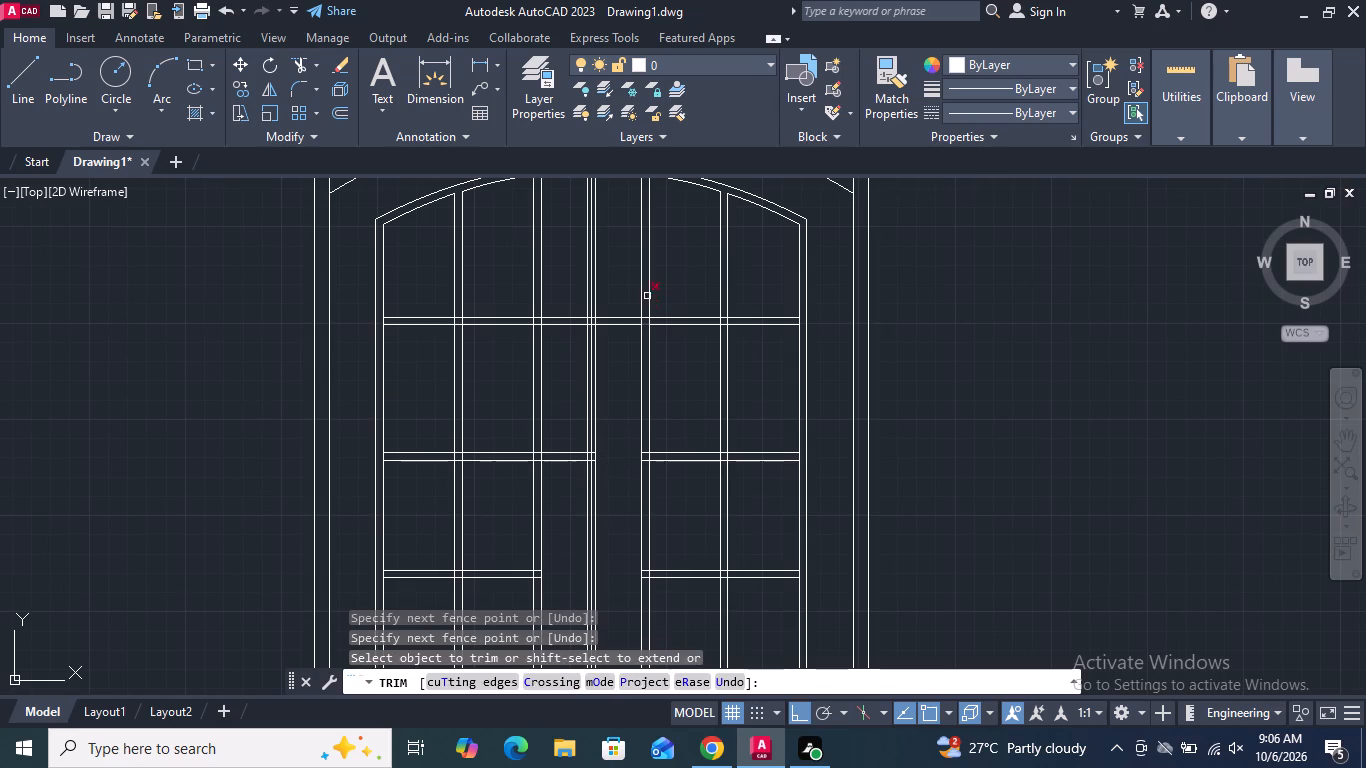
pyautogui.moveTo(616, 288); pyautogui.dragTo(626, 360)
pyautogui.moveTo(571, 308); pyautogui.dragTo(567, 343)
pyautogui.scroll(3, 588, 311)
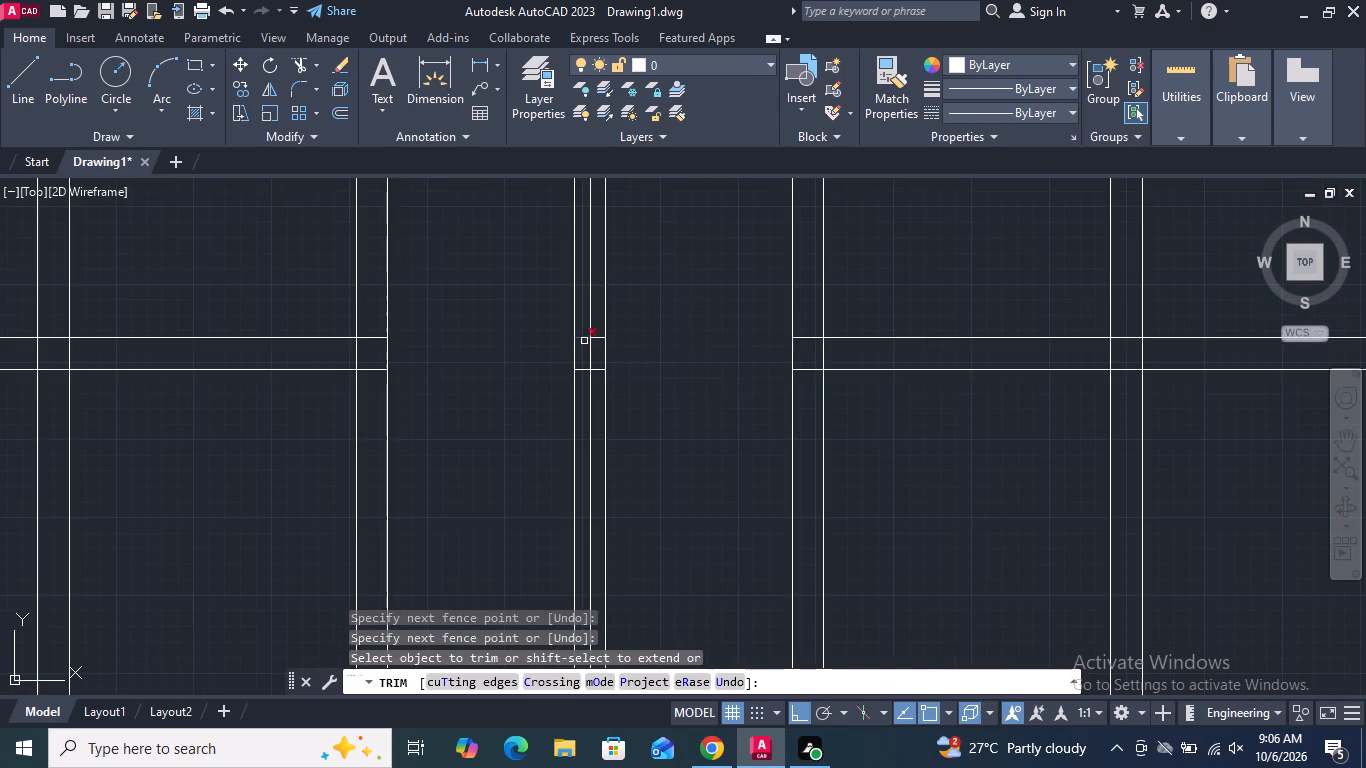
pyautogui.scroll(3, 580, 369)
pyautogui.moveTo(585, 222); pyautogui.dragTo(571, 395)
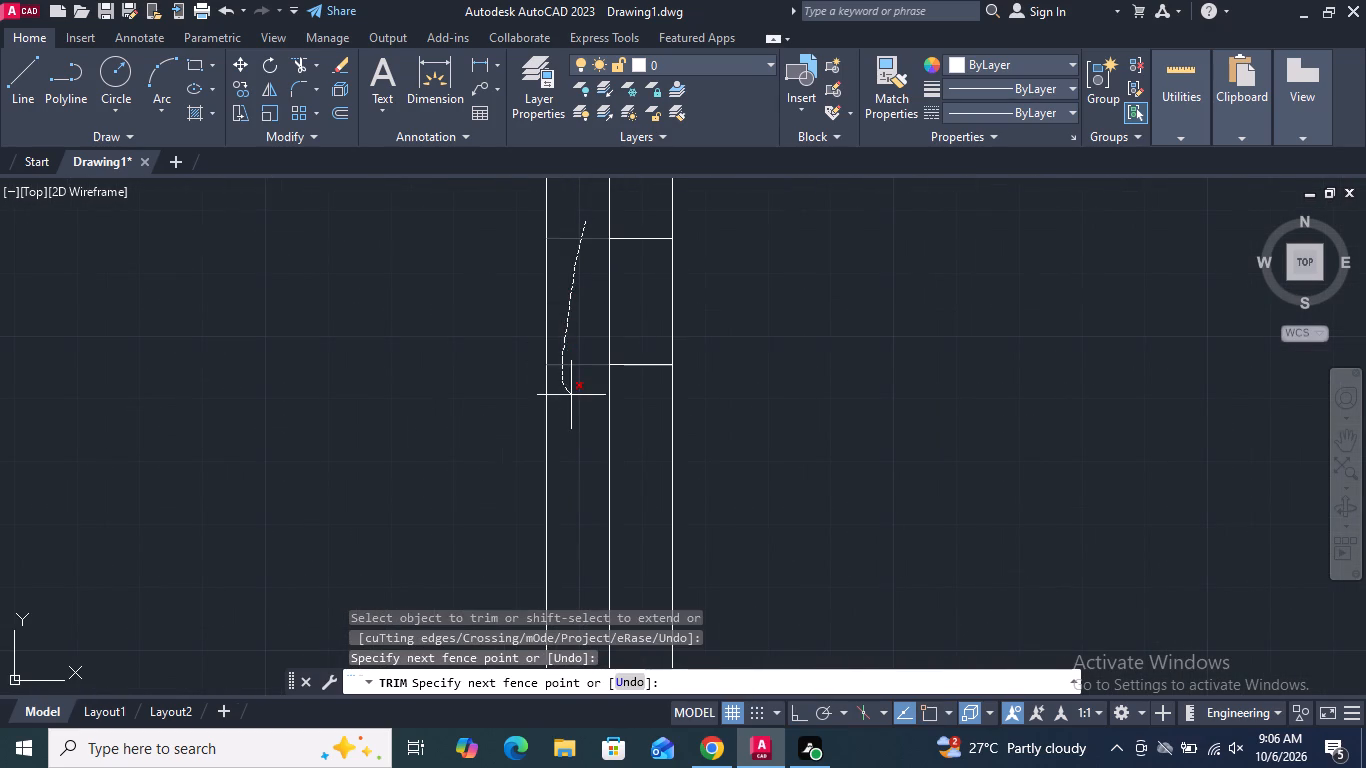
pyautogui.moveTo(571, 395); pyautogui.dragTo(572, 396)
pyautogui.moveTo(641, 225); pyautogui.dragTo(621, 409)
# Trim the middle horizontal pair inside the centre strip and between the left upper panel and that strip.
pyautogui.scroll(-3, 635, 347)
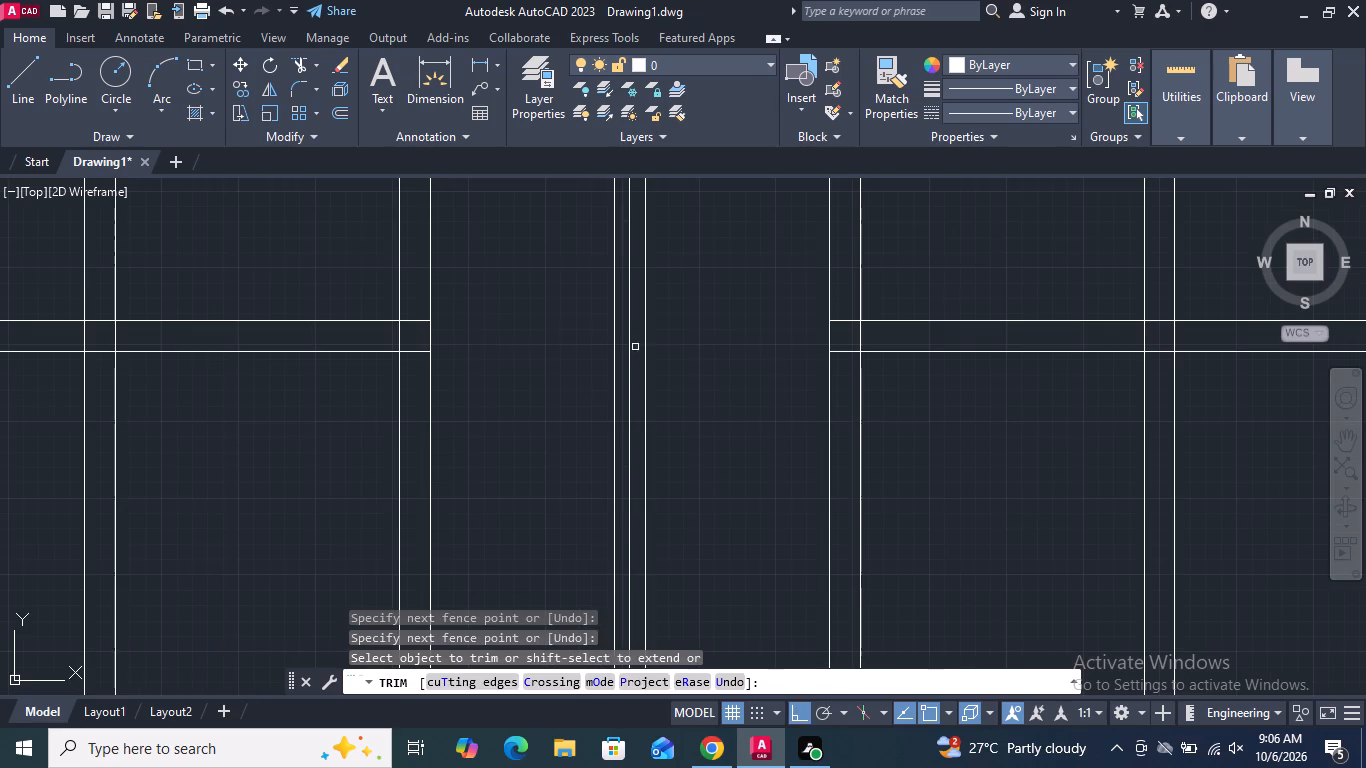
pyautogui.scroll(-3, 648, 355)
pyautogui.scroll(6, 622, 484)
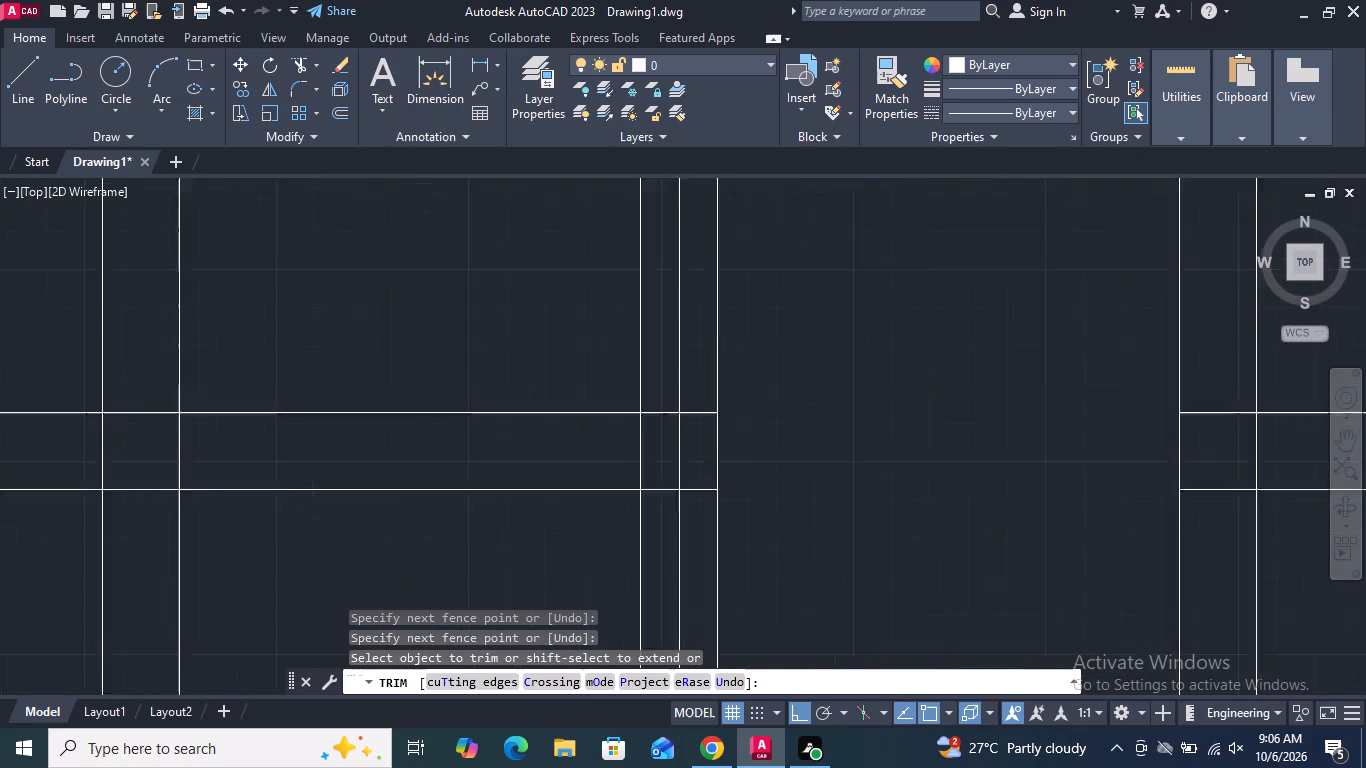
pyautogui.scroll(1, 697, 506)
pyautogui.moveTo(697, 489); pyautogui.dragTo(699, 447)
pyautogui.moveTo(617, 509); pyautogui.dragTo(608, 429)
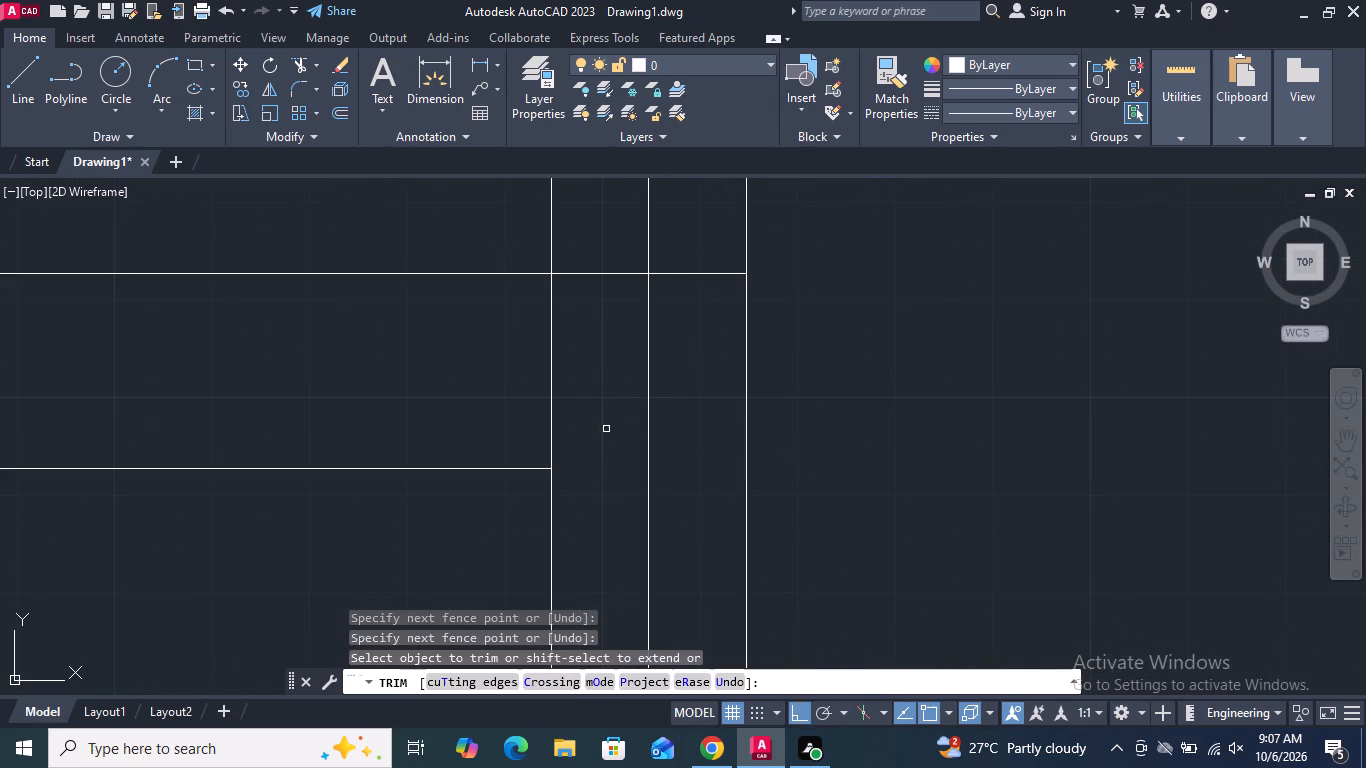
pyautogui.click(596, 277)
pyautogui.click(614, 257)
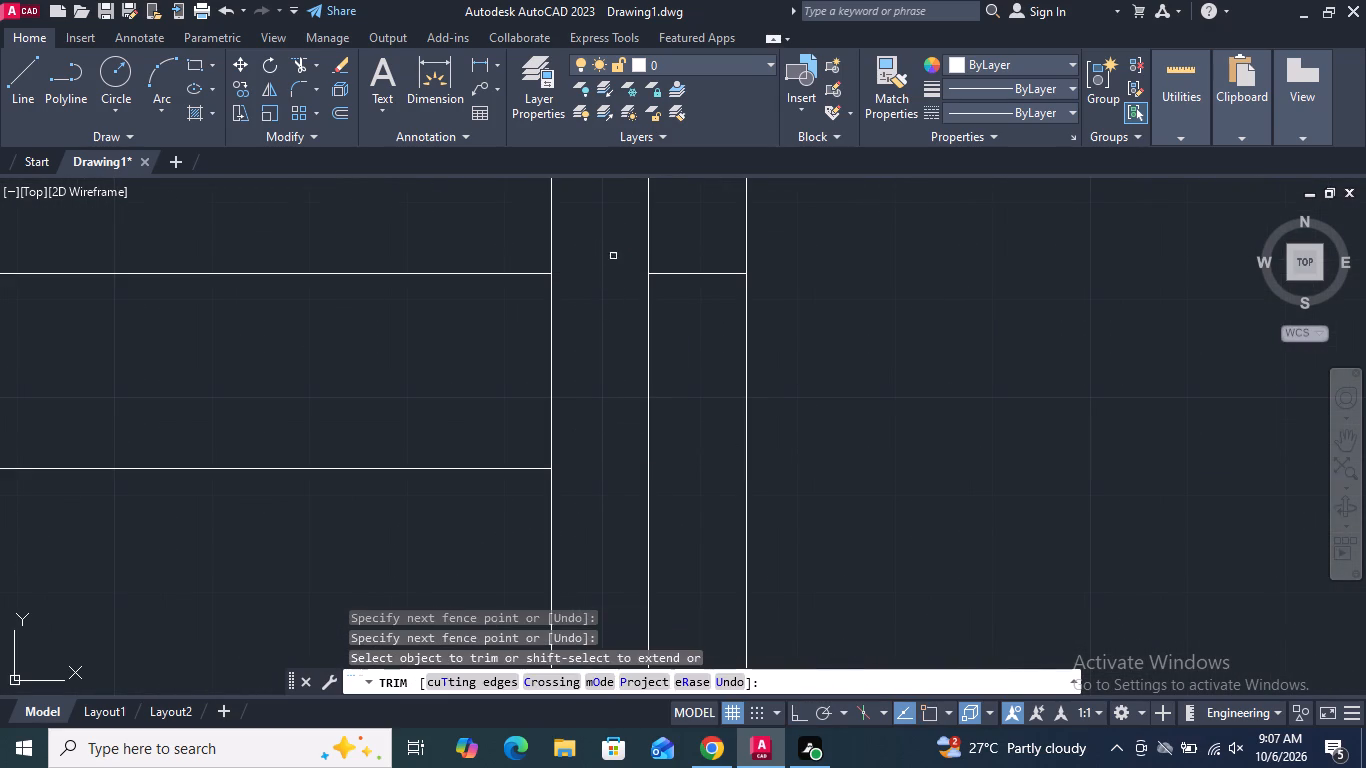
pyautogui.moveTo(711, 256); pyautogui.dragTo(705, 307)
pyautogui.scroll(-3, 705, 307)
pyautogui.scroll(-2, 564, 471)
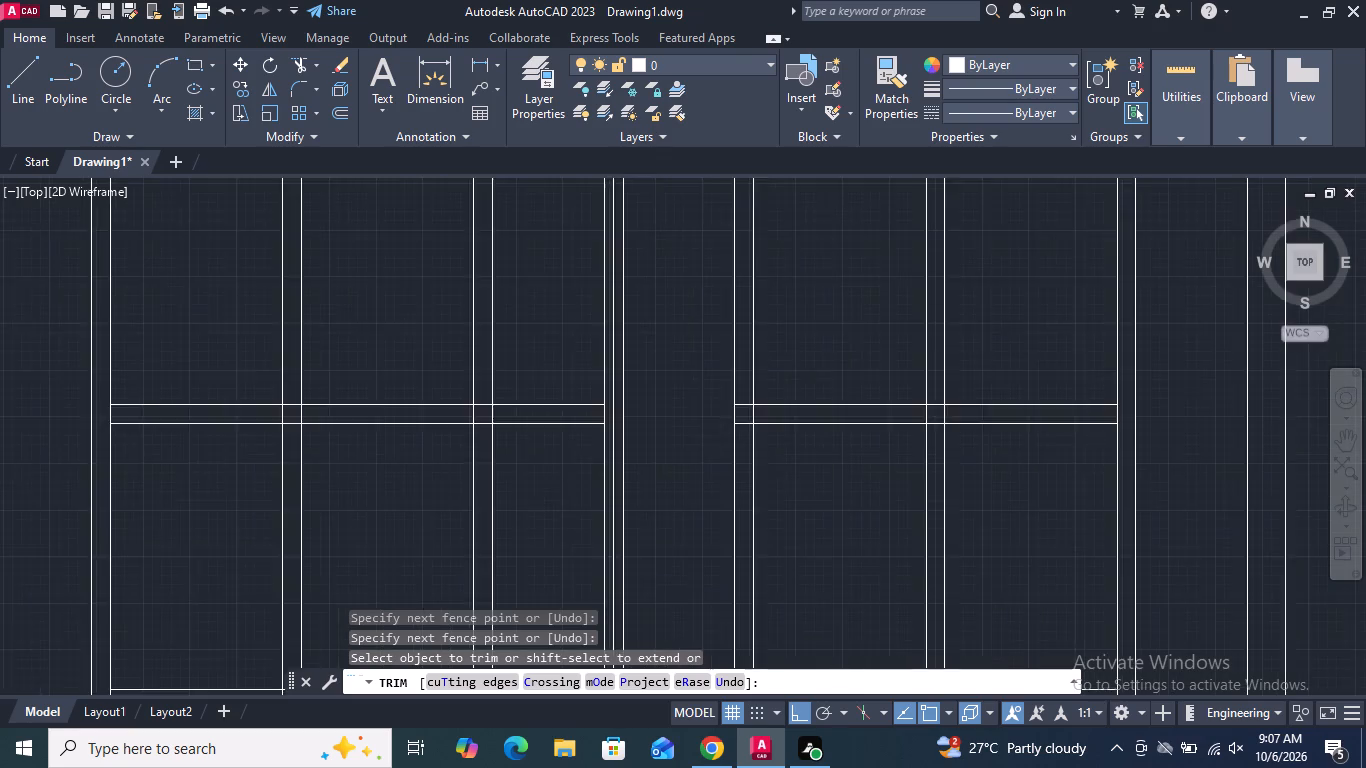
pyautogui.scroll(-3, 562, 474)
pyautogui.moveTo(559, 443); pyautogui.dragTo(554, 497)
# Trim the crossing lines on the left upper panel's top horizontal bar at the right border, vertical bar and left inner edge.
pyautogui.scroll(7, 539, 380)
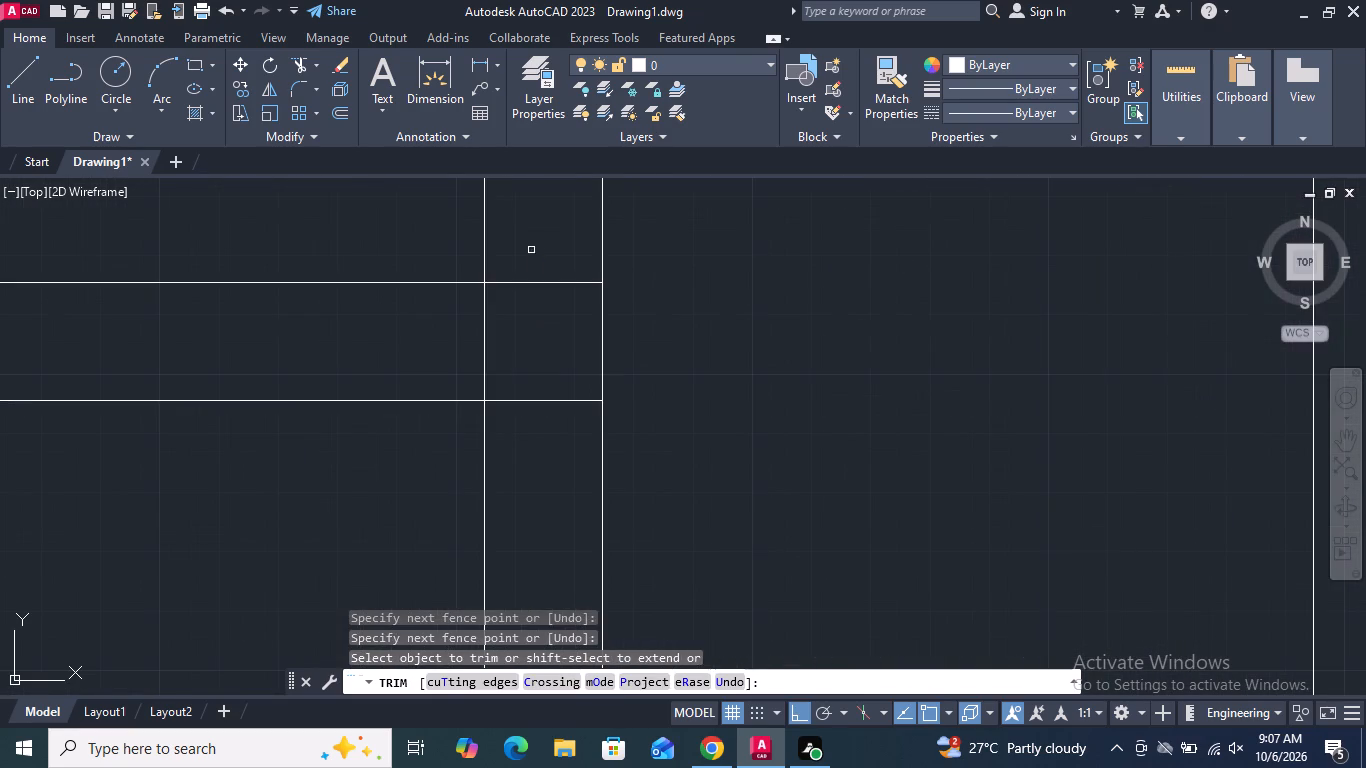
pyautogui.moveTo(531, 250); pyautogui.dragTo(531, 422)
pyautogui.moveTo(535, 352); pyautogui.dragTo(417, 344)
pyautogui.scroll(-3, 417, 344)
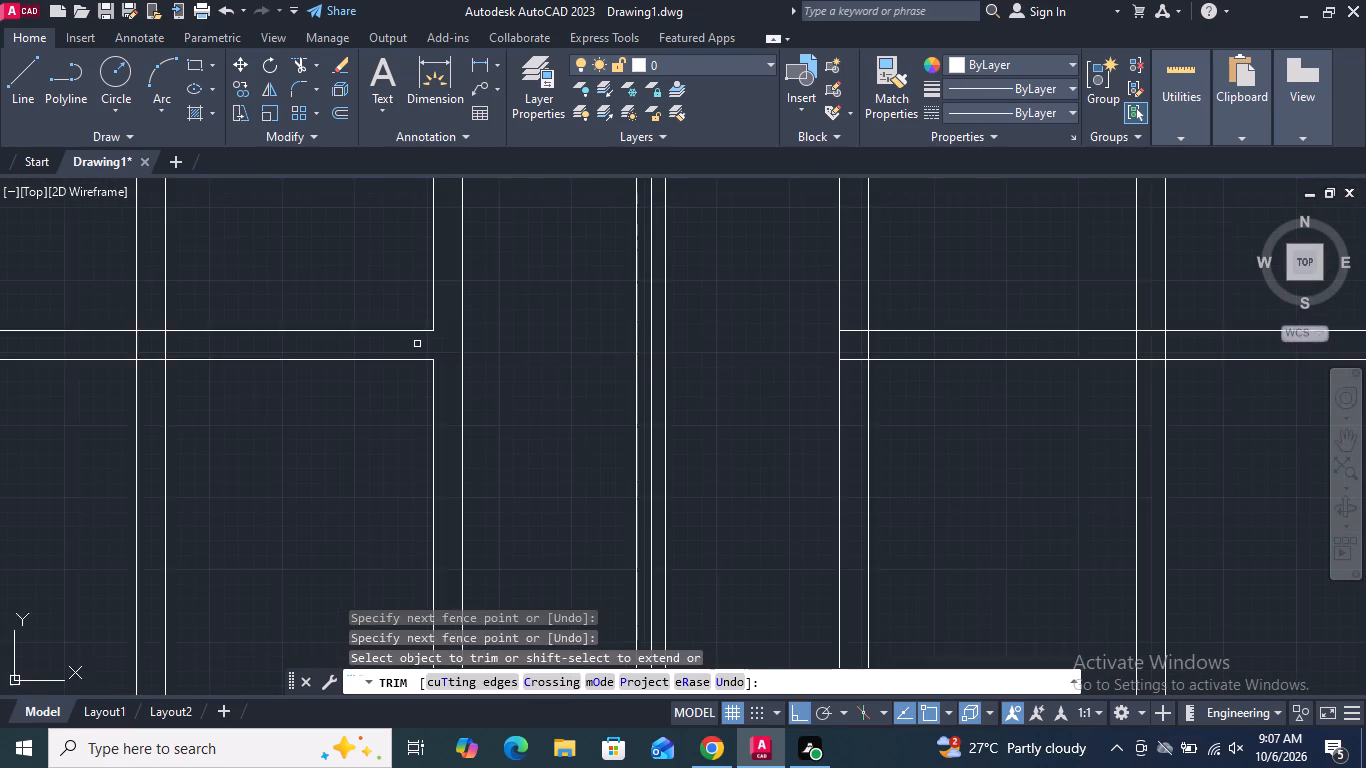
pyautogui.scroll(-2, 416, 344)
pyautogui.scroll(3, 294, 352)
pyautogui.moveTo(304, 331); pyautogui.dragTo(380, 332)
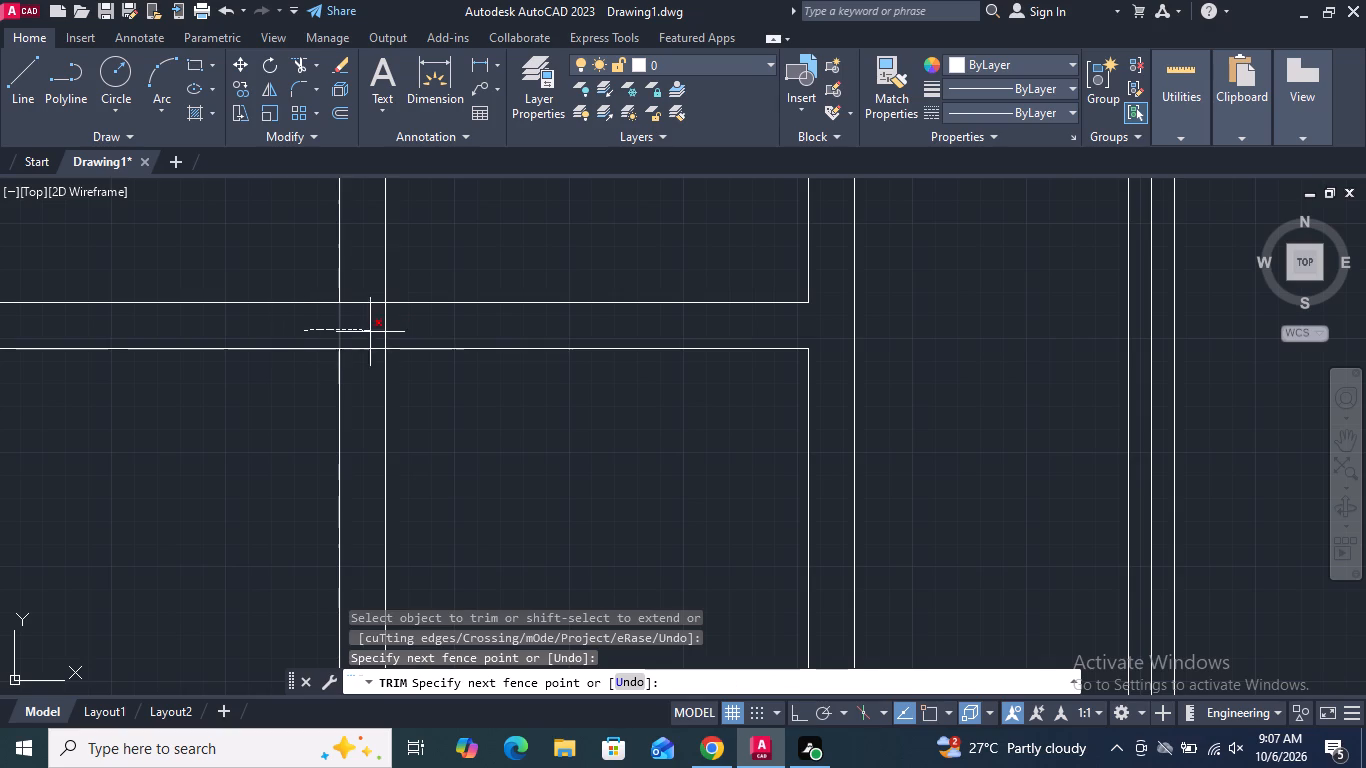
pyautogui.moveTo(380, 332); pyautogui.dragTo(416, 333)
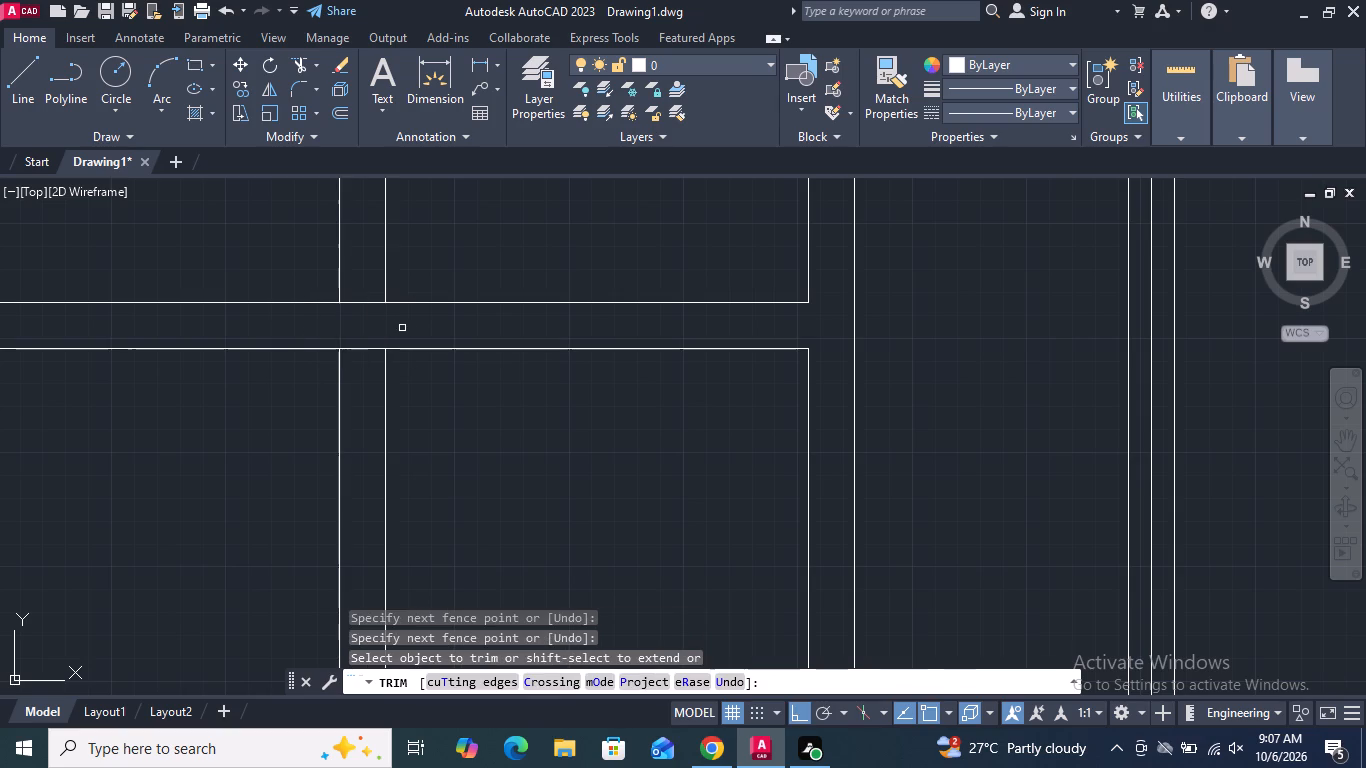
pyautogui.moveTo(372, 286); pyautogui.dragTo(356, 378)
pyautogui.scroll(-4, 356, 378)
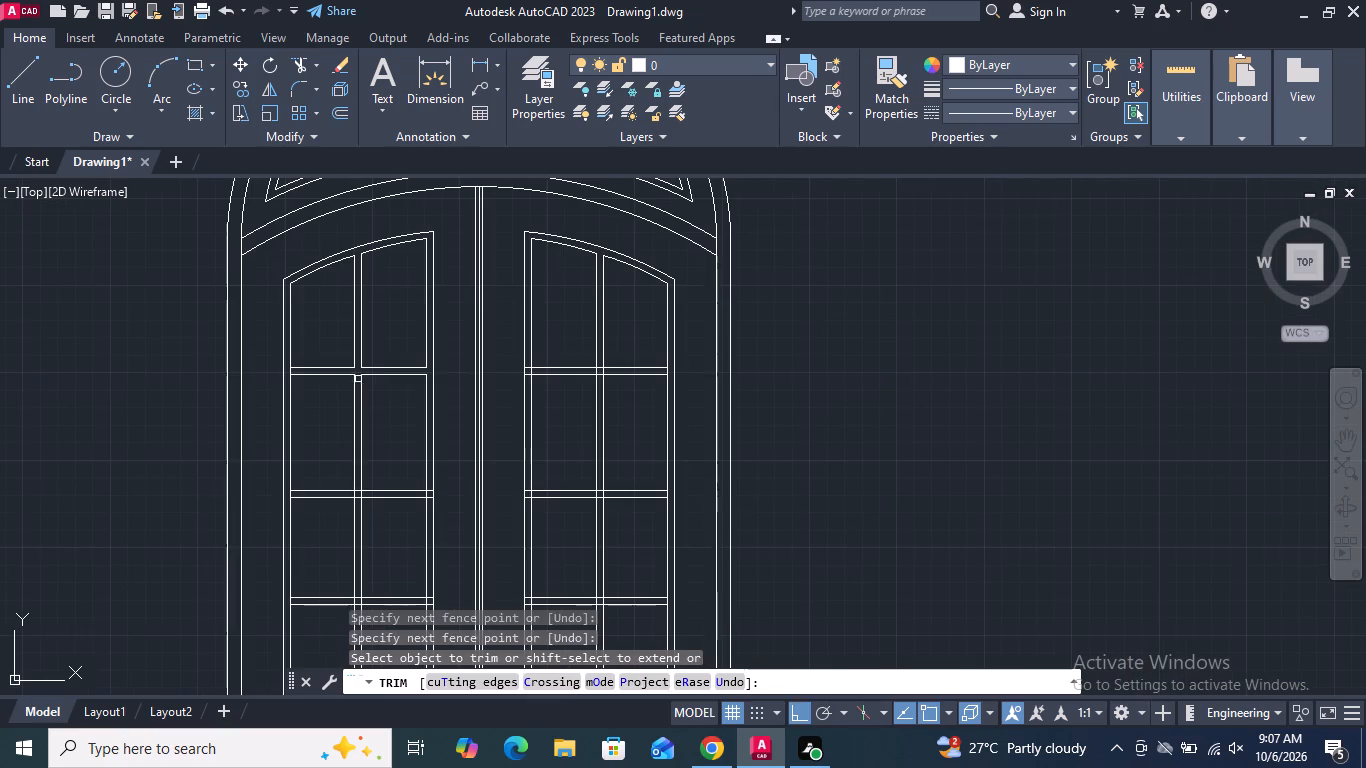
pyautogui.scroll(4, 265, 367)
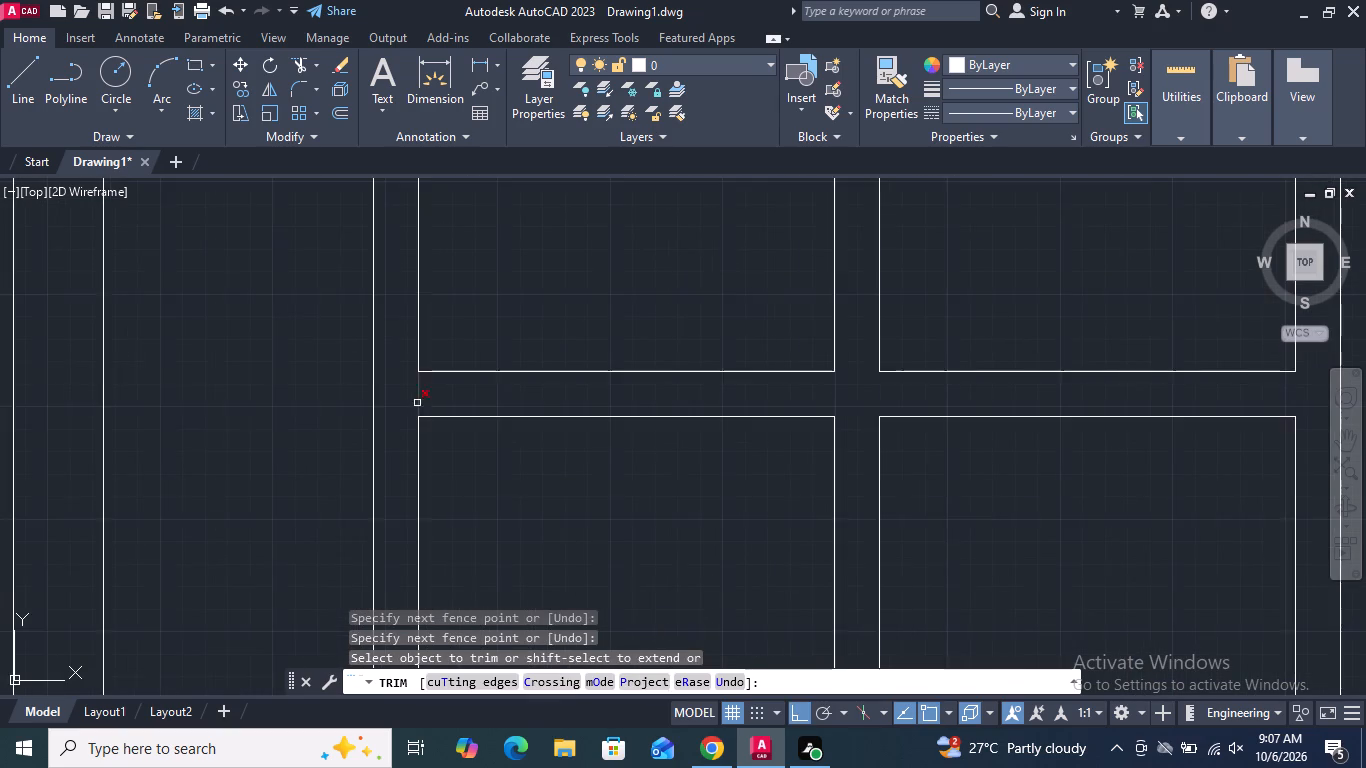
pyautogui.scroll(1, 418, 399)
pyautogui.moveTo(402, 394); pyautogui.dragTo(439, 394)
# Trim the crossing lines on the left upper panel's middle horizontal bar at both inner edges, the vertical bar and right border.
pyautogui.scroll(-6, 441, 372)
pyautogui.scroll(3, 441, 431)
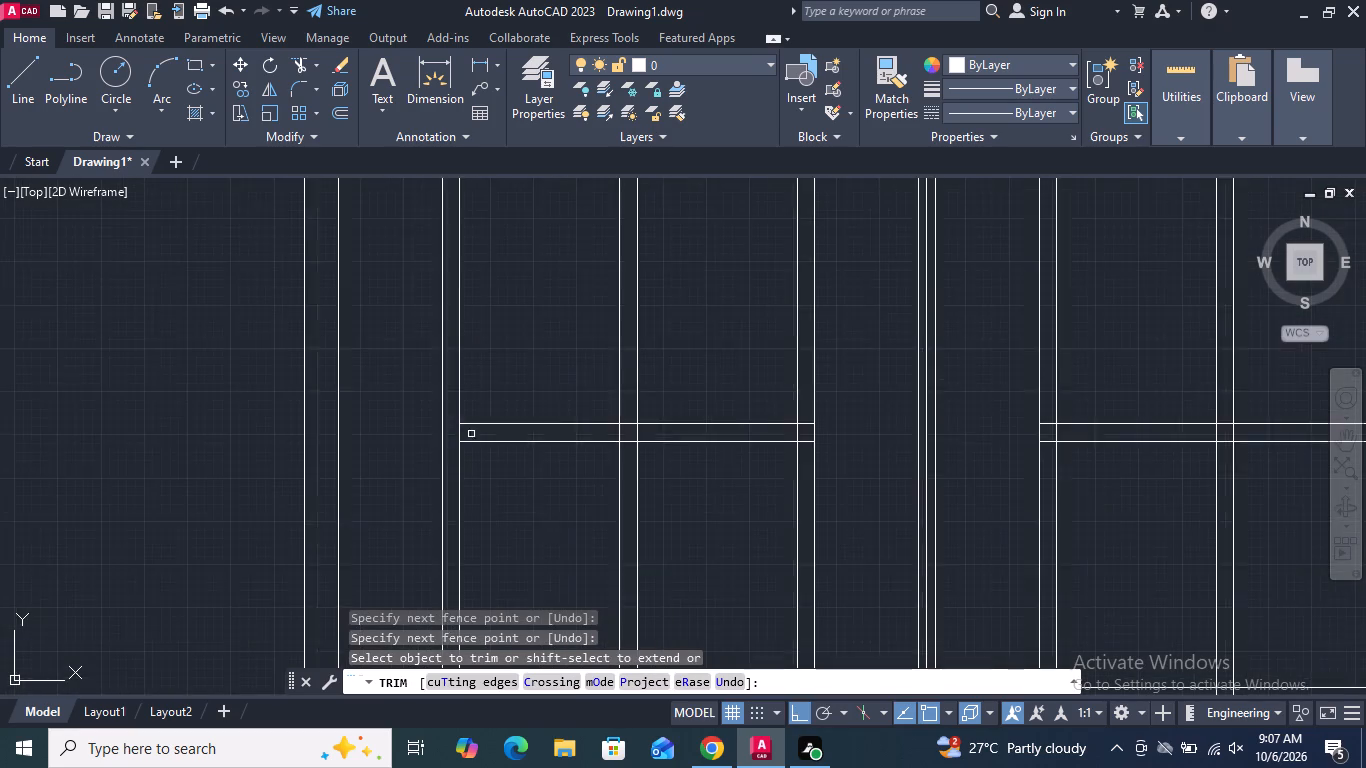
pyautogui.scroll(3, 471, 434)
pyautogui.moveTo(395, 438); pyautogui.dragTo(427, 436)
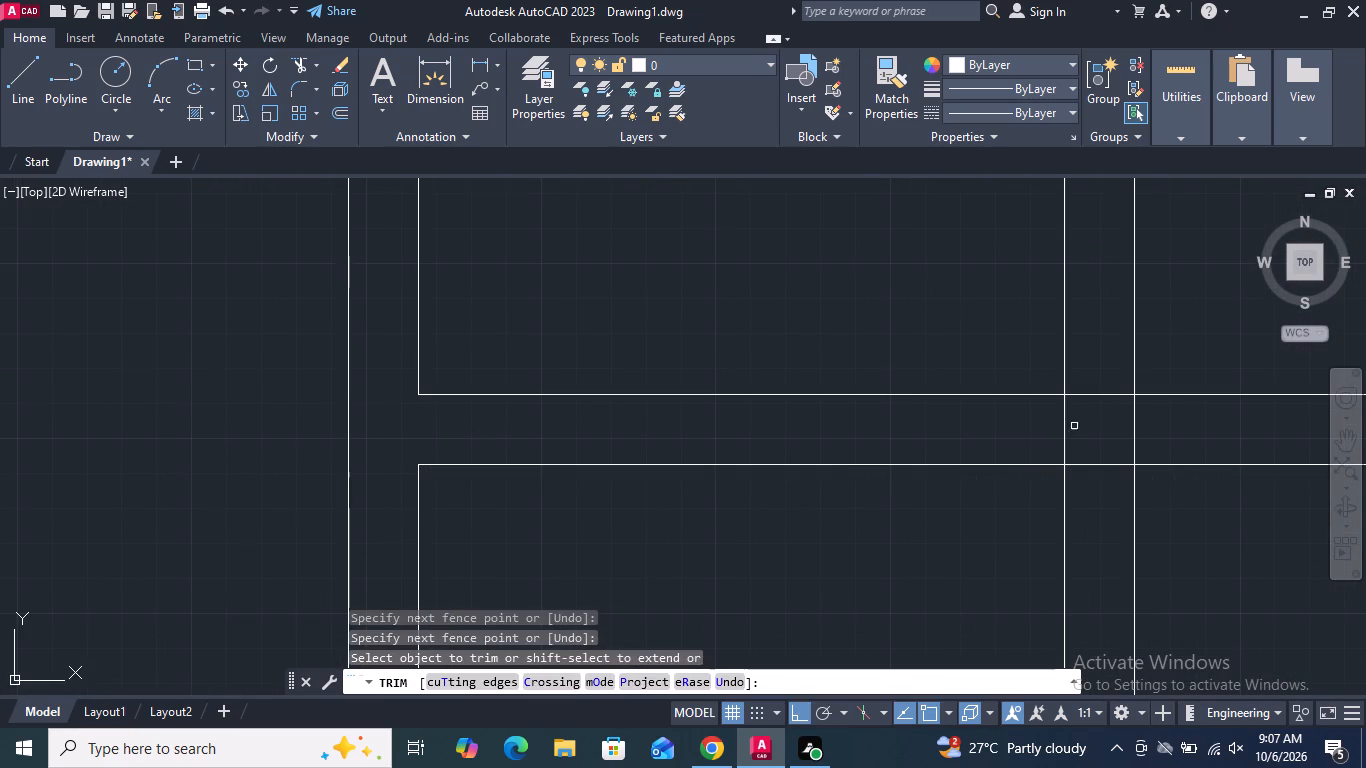
pyautogui.moveTo(1097, 382); pyautogui.dragTo(1091, 513)
pyautogui.click(1049, 443)
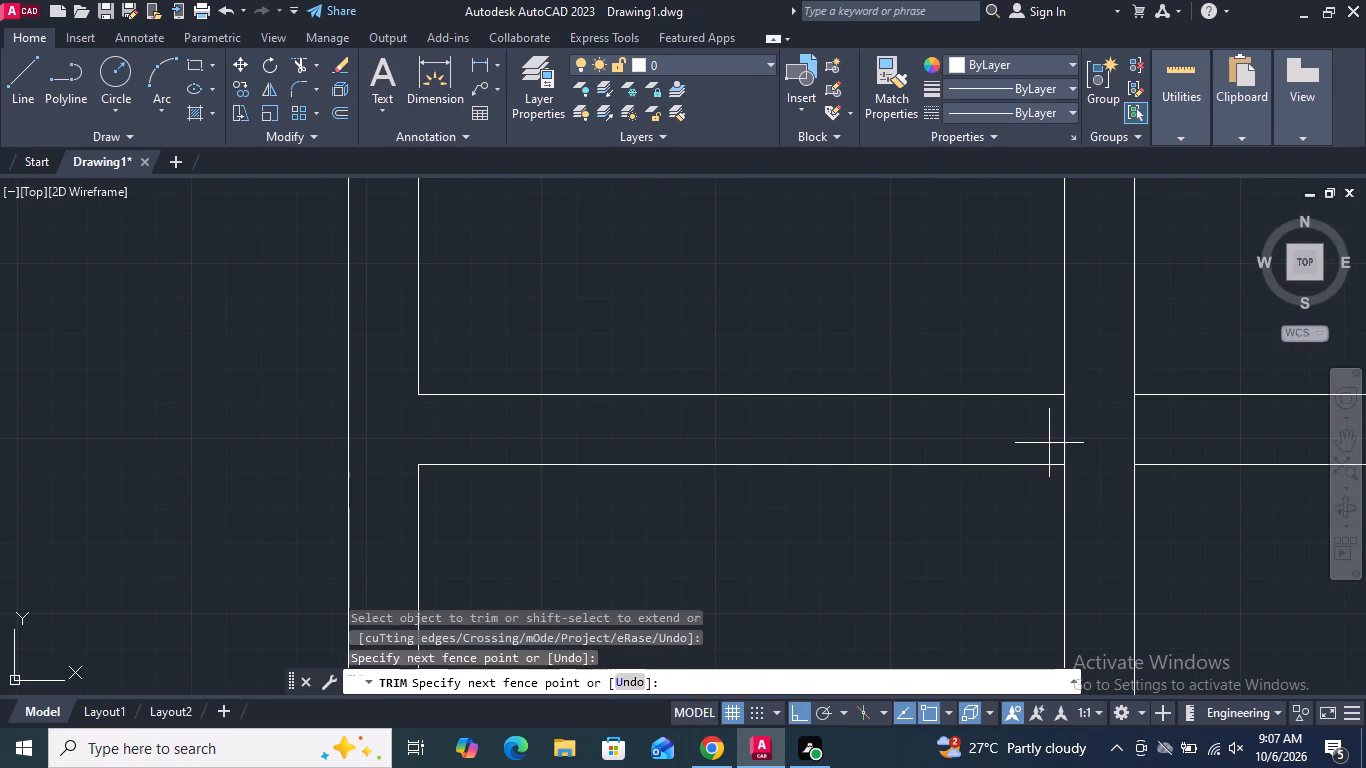
pyautogui.moveTo(1049, 443); pyautogui.dragTo(1160, 437)
pyautogui.scroll(-2, 826, 435)
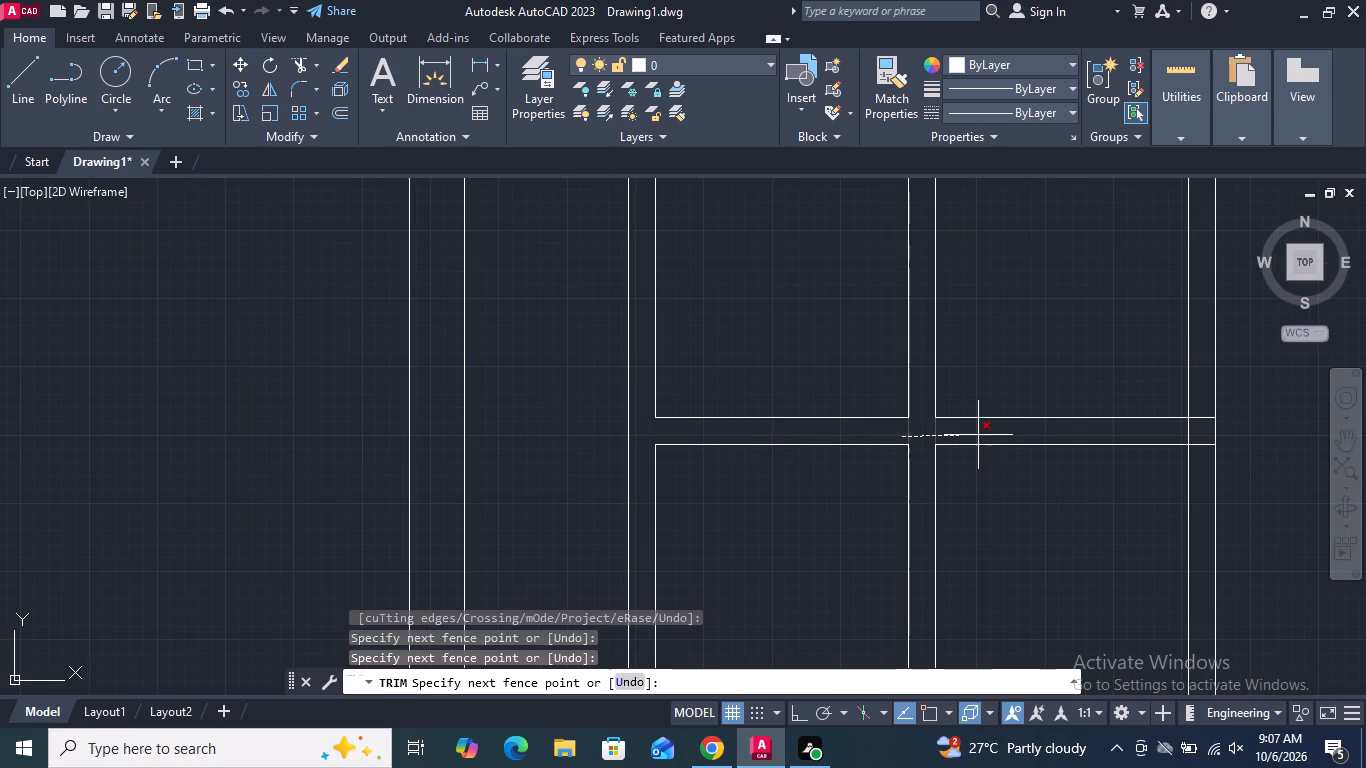
pyautogui.click(979, 435)
pyautogui.scroll(3, 1215, 433)
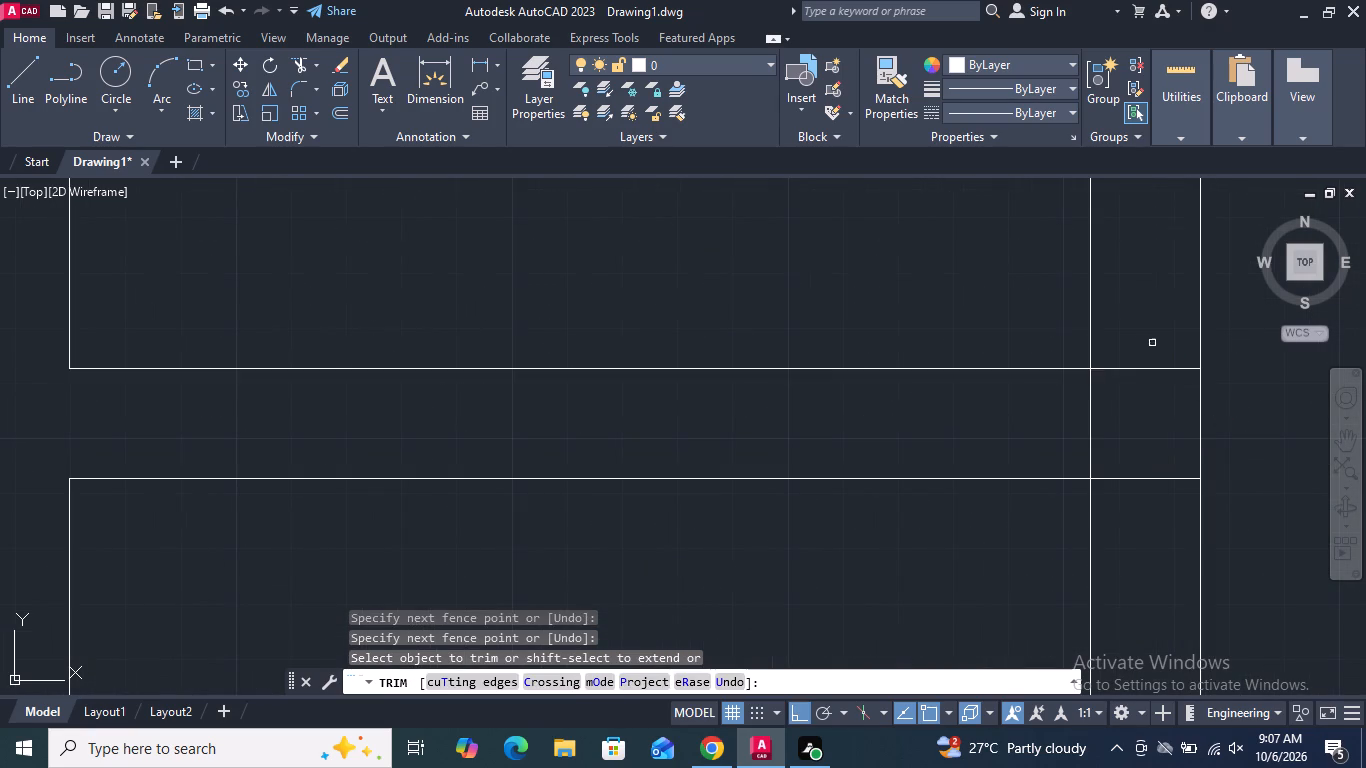
pyautogui.moveTo(1149, 349); pyautogui.dragTo(1152, 521)
pyautogui.moveTo(1146, 438); pyautogui.dragTo(1054, 436)
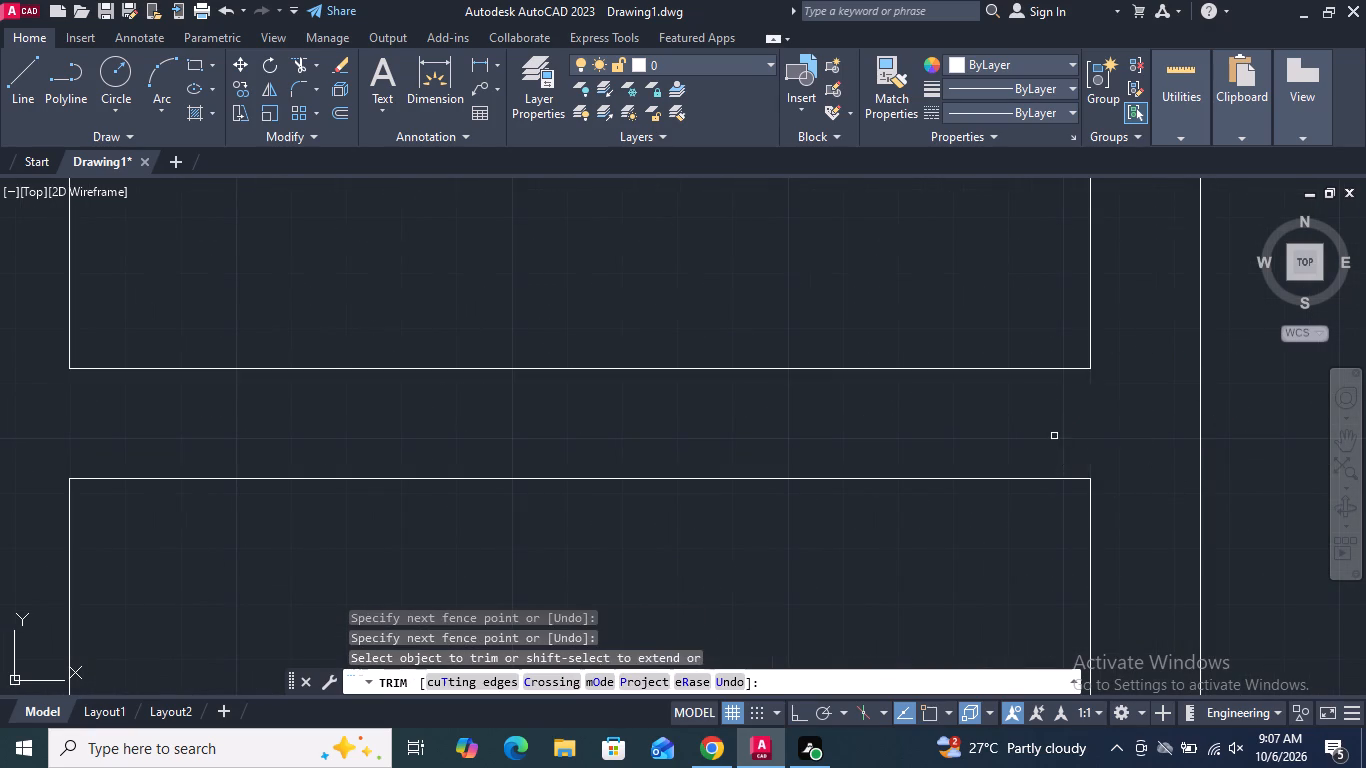
# Trim the crossing lines on the left upper panel's bottom horizontal bar at the right border, vertical bar and both inner edges.
pyautogui.scroll(-7, 1054, 436)
pyautogui.moveTo(1098, 454); pyautogui.dragTo(896, 437, button='middle')
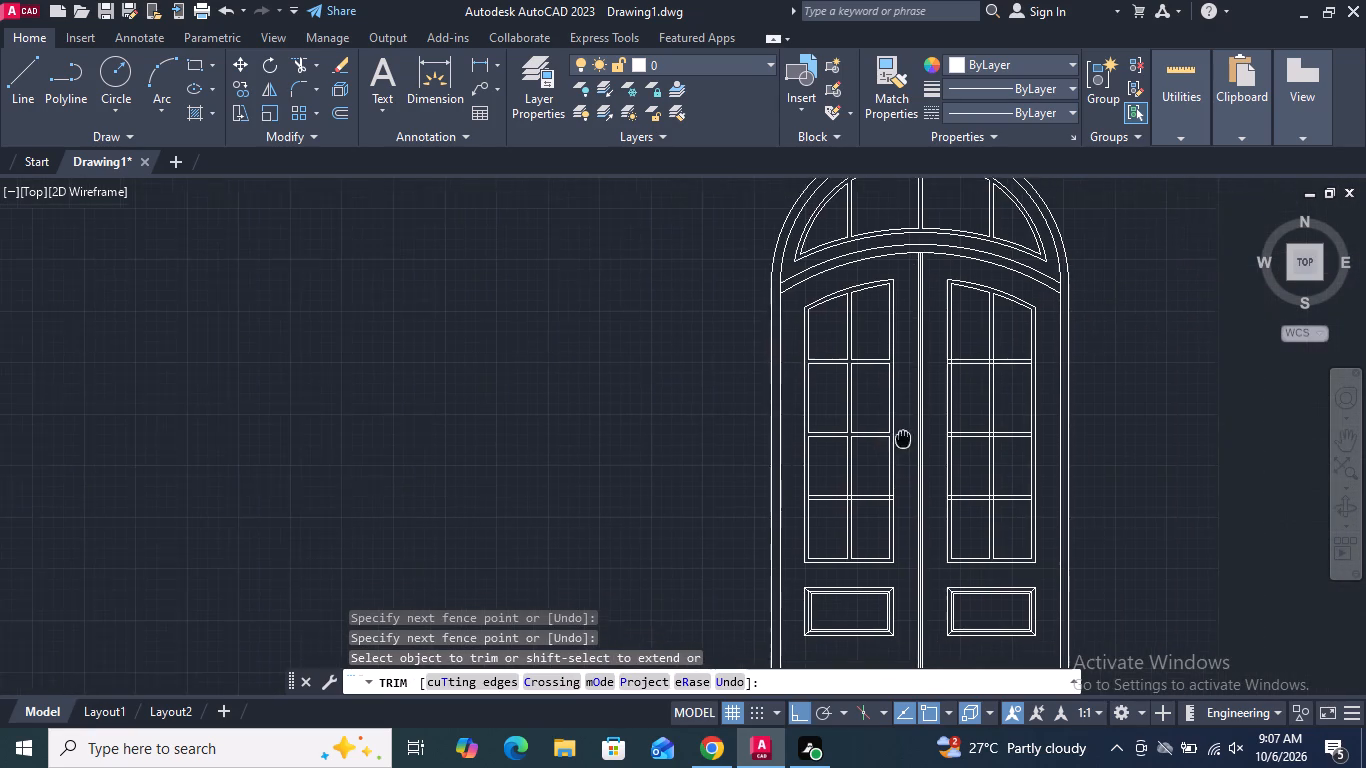
pyautogui.moveTo(896, 437); pyautogui.dragTo(858, 427, button='middle')
pyautogui.scroll(2, 858, 427)
pyautogui.scroll(-1, 840, 498)
pyautogui.scroll(3, 821, 542)
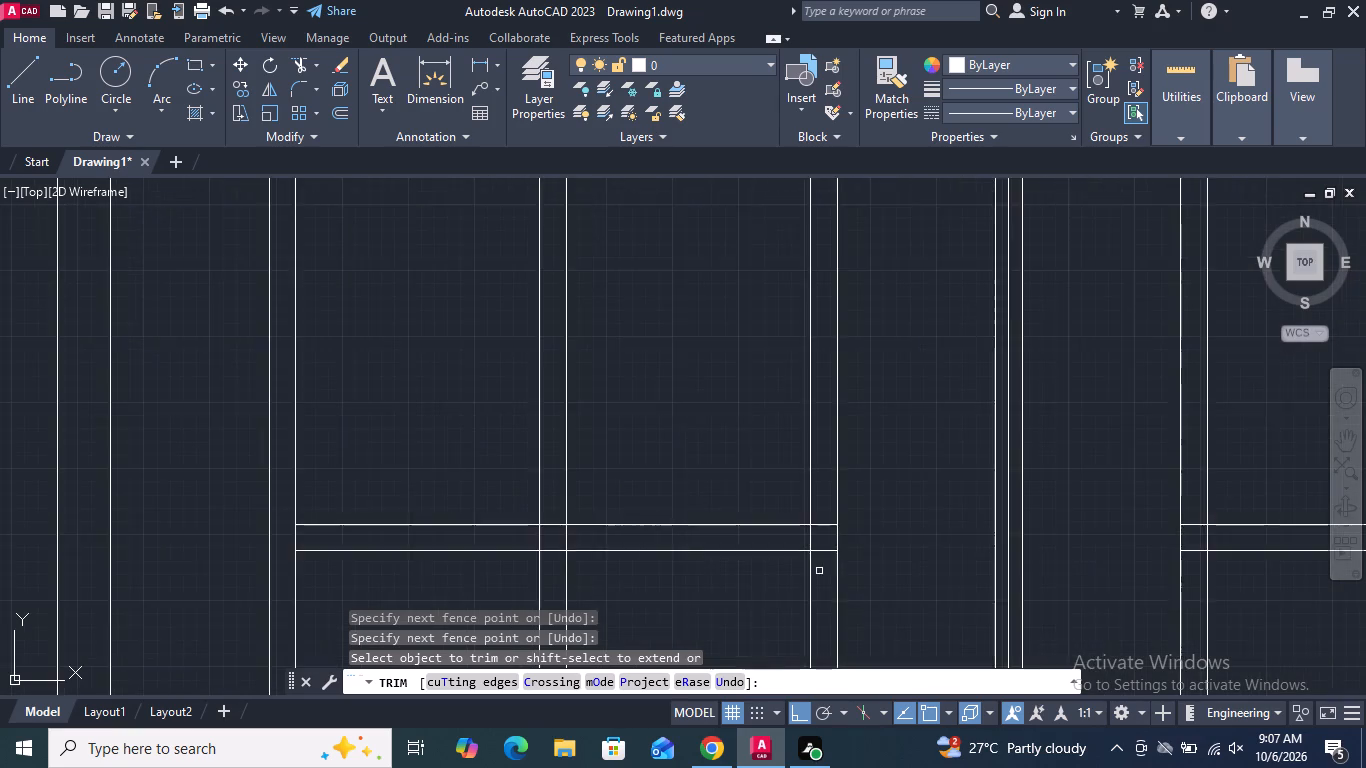
pyautogui.scroll(3, 819, 571)
pyautogui.moveTo(834, 357); pyautogui.dragTo(823, 556)
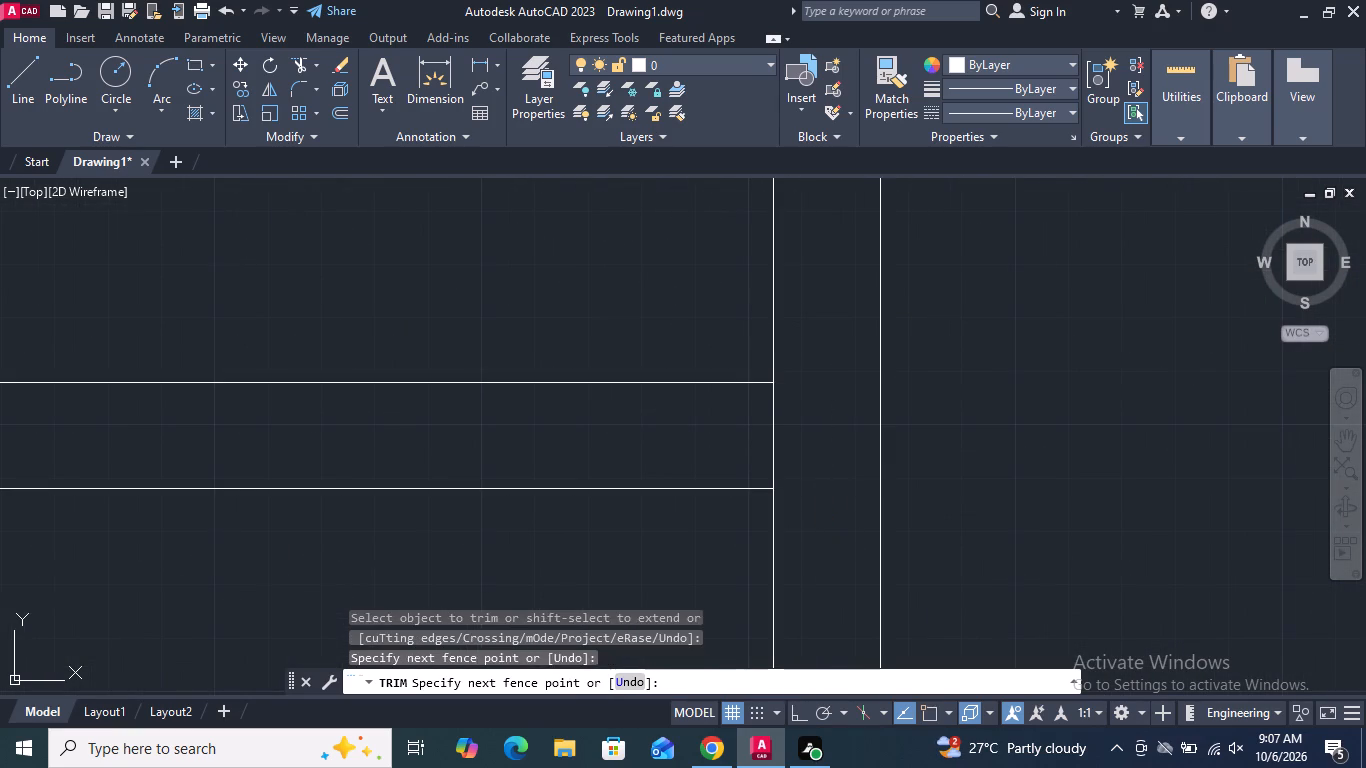
pyautogui.moveTo(814, 449); pyautogui.dragTo(727, 442)
pyautogui.scroll(-3, 726, 442)
pyautogui.scroll(3, 500, 463)
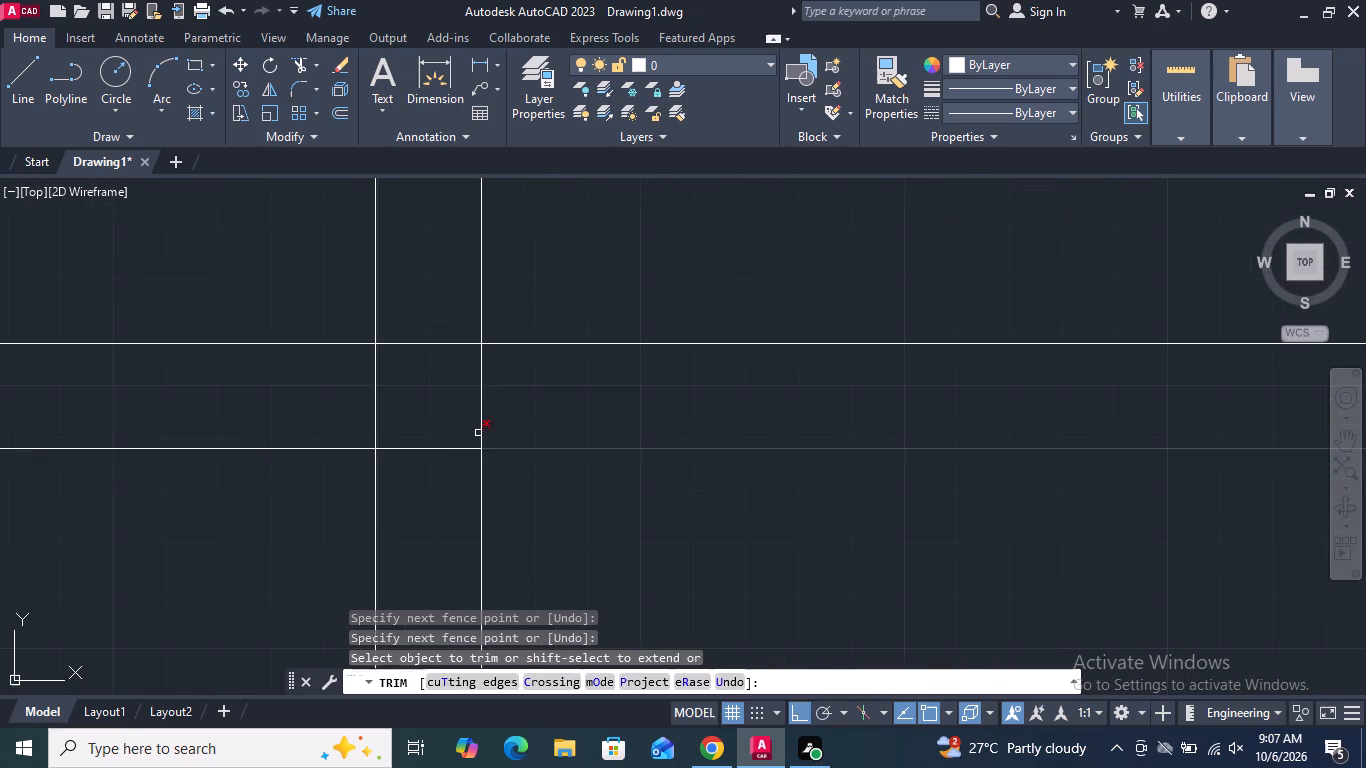
pyautogui.moveTo(318, 395); pyautogui.dragTo(518, 424)
pyautogui.moveTo(439, 305); pyautogui.dragTo(437, 518)
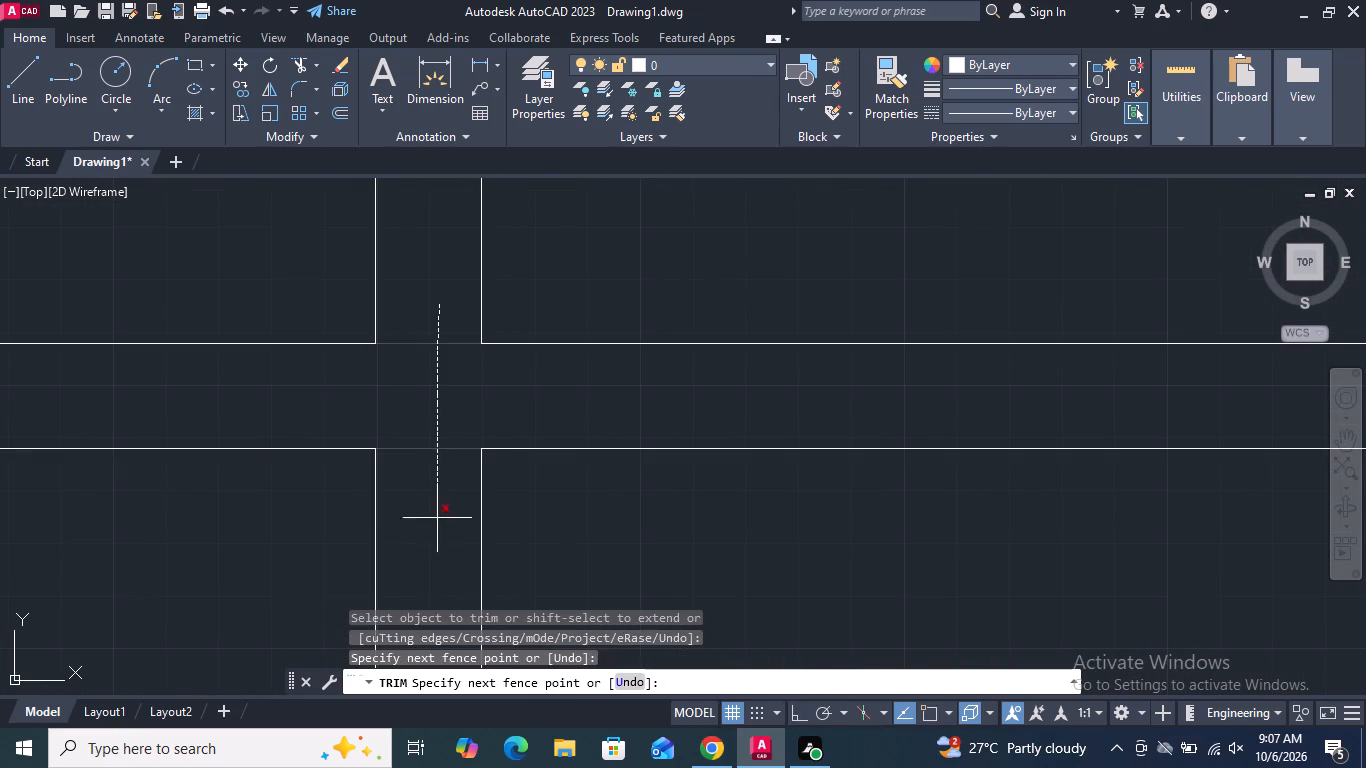
pyautogui.scroll(-4, 532, 416)
pyautogui.scroll(3, 344, 414)
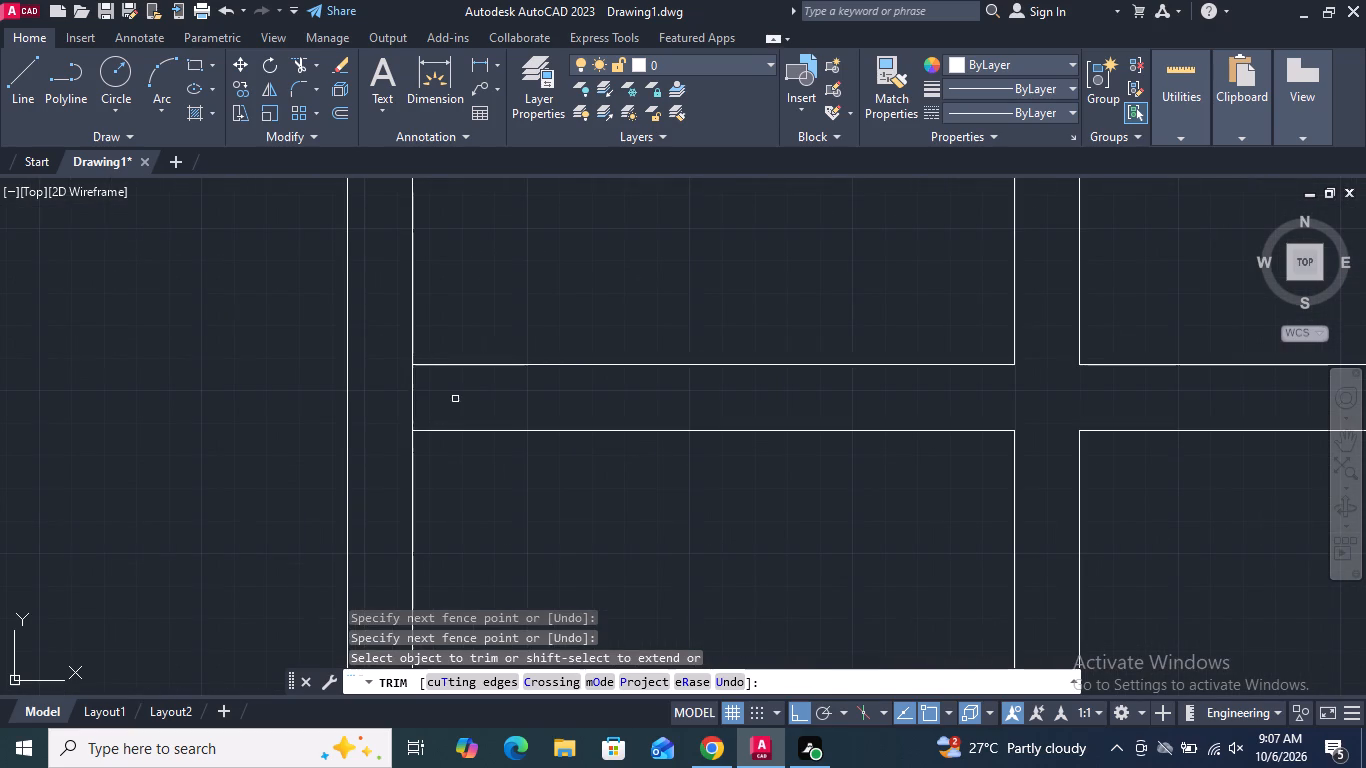
pyautogui.moveTo(455, 397); pyautogui.dragTo(403, 400)
# Trim the crossing lines on the right upper panel's bottom horizontal bar at the left border, vertical bar and both inner edges.
pyautogui.scroll(-4, 477, 344)
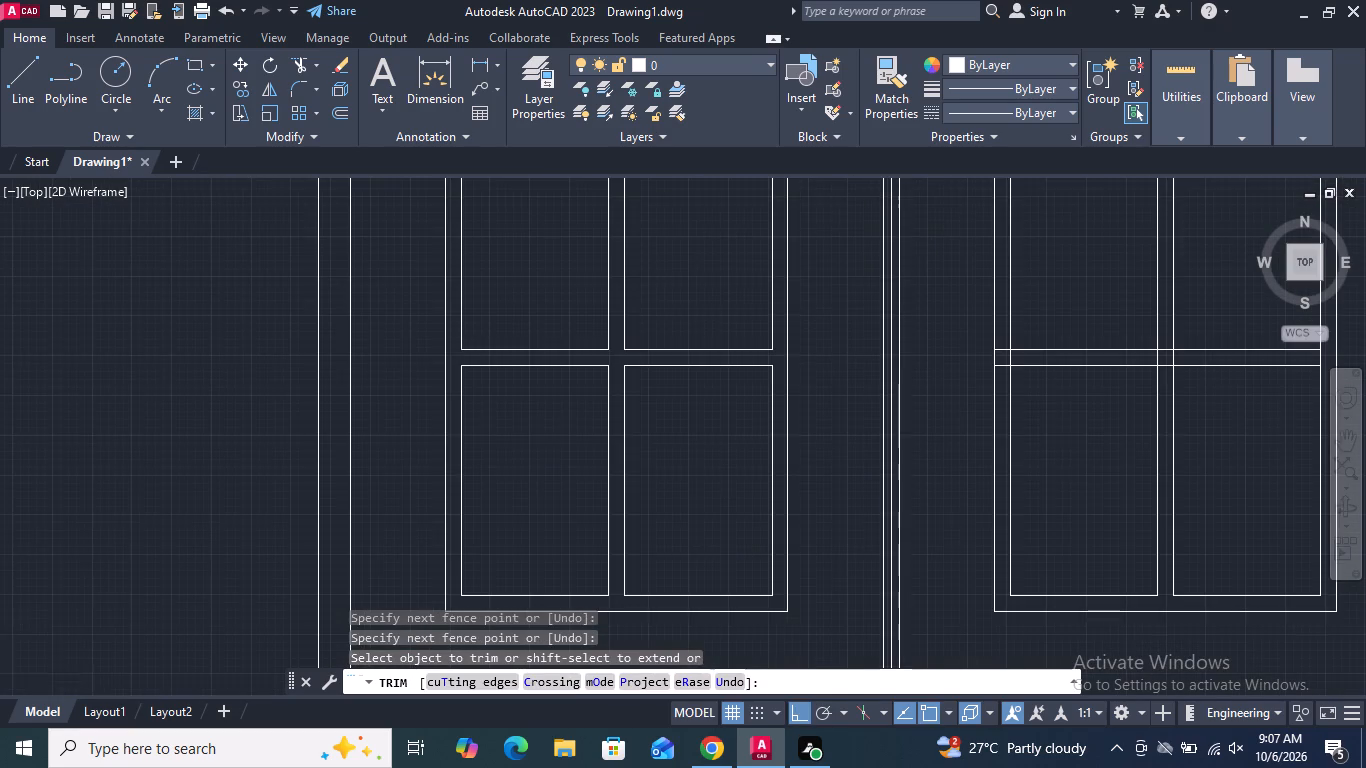
pyautogui.scroll(-2, 478, 343)
pyautogui.scroll(3, 628, 361)
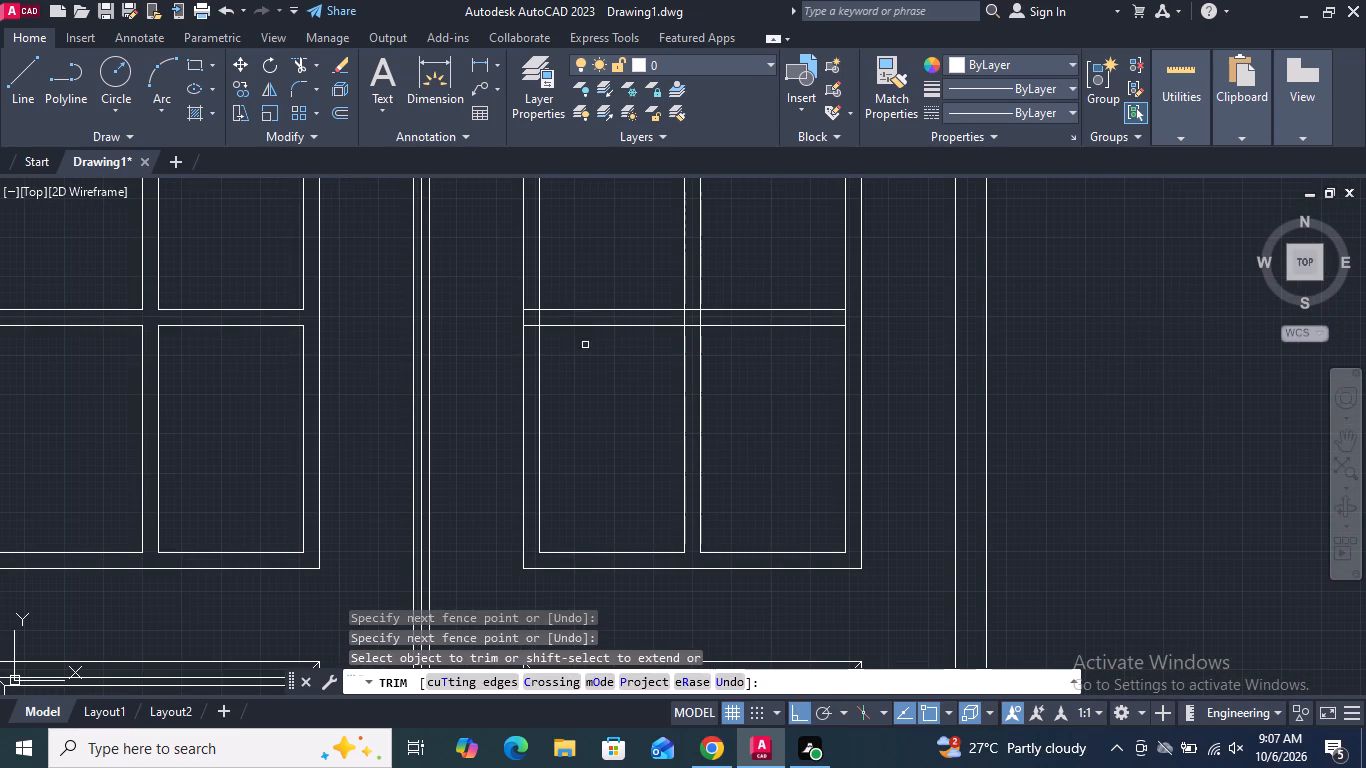
pyautogui.scroll(3, 526, 304)
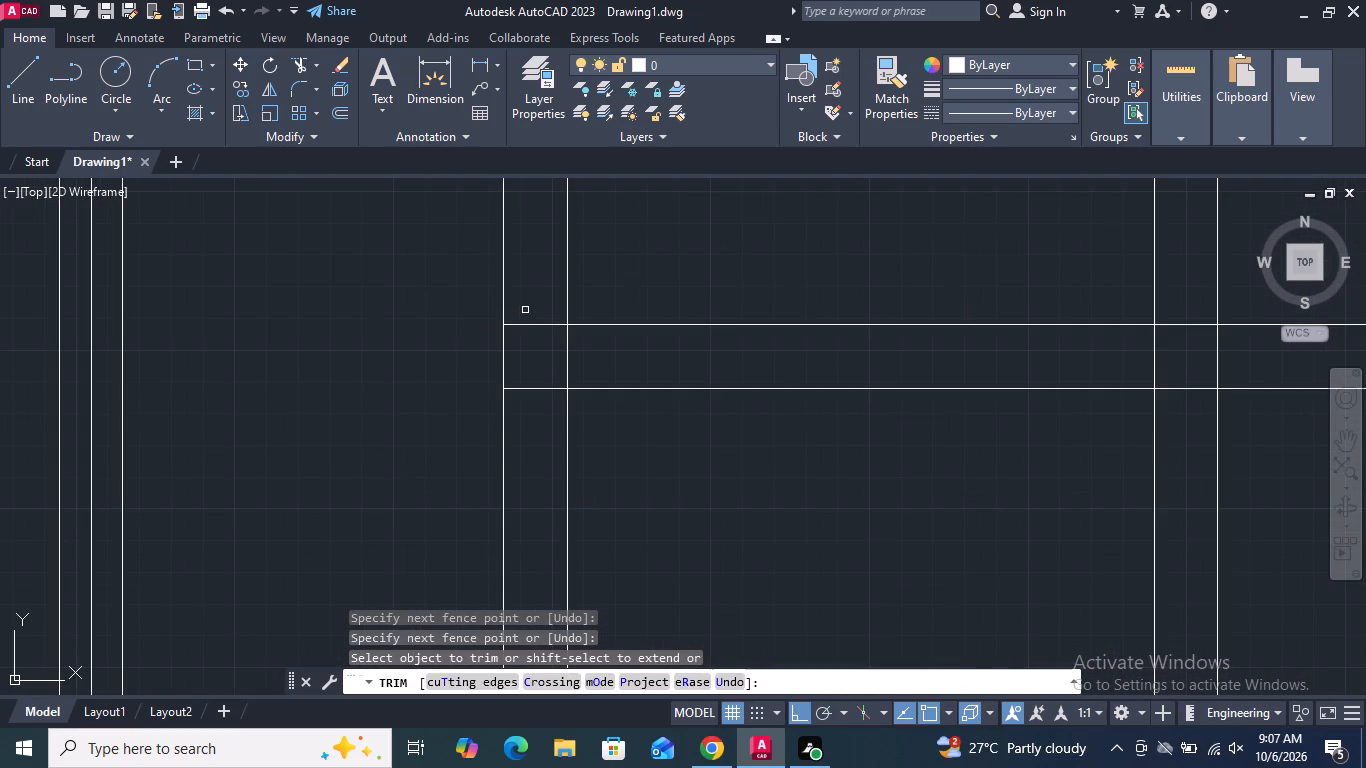
pyautogui.moveTo(530, 310); pyautogui.dragTo(530, 417)
pyautogui.moveTo(540, 370); pyautogui.dragTo(599, 370)
pyautogui.scroll(-3, 599, 370)
pyautogui.scroll(3, 728, 365)
pyautogui.moveTo(783, 335); pyautogui.dragTo(783, 436)
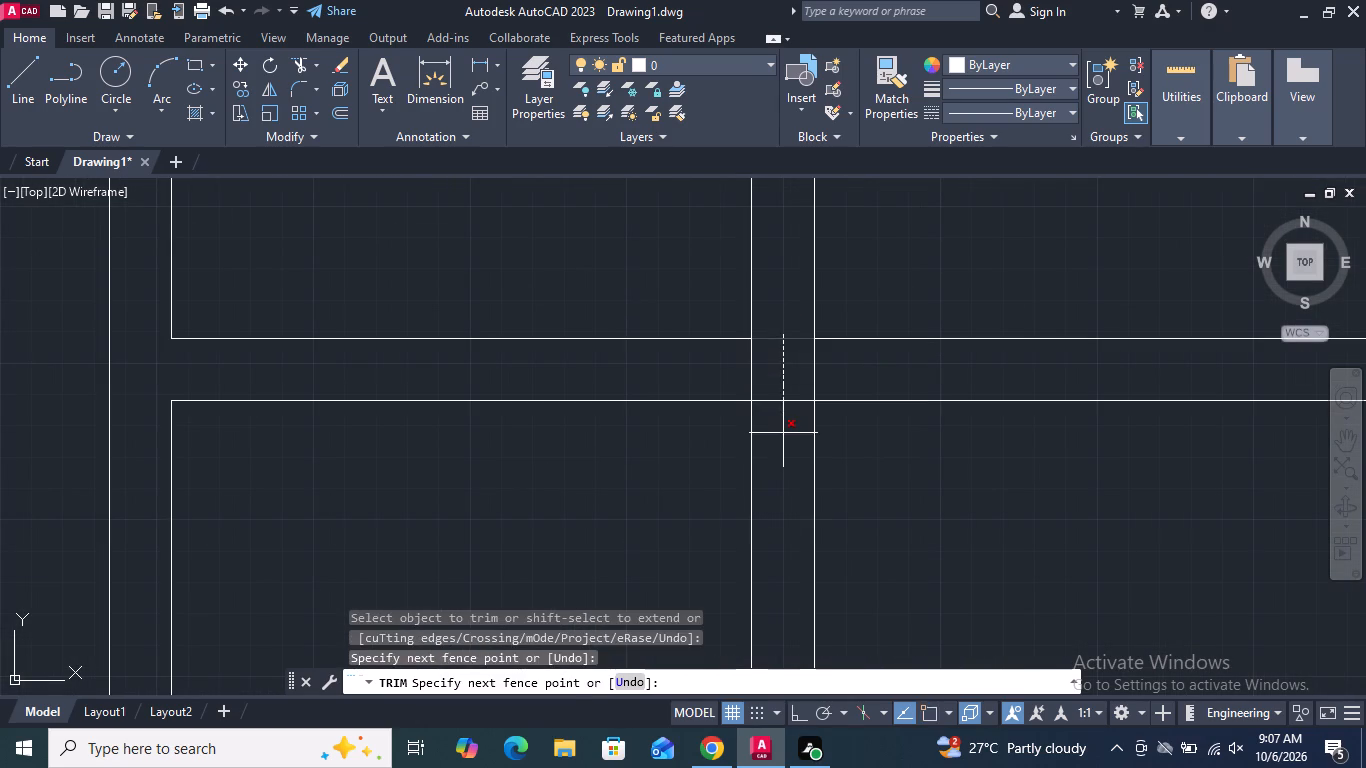
pyautogui.moveTo(783, 436); pyautogui.dragTo(783, 439)
pyautogui.moveTo(719, 380); pyautogui.dragTo(851, 376)
pyautogui.scroll(-4, 762, 413)
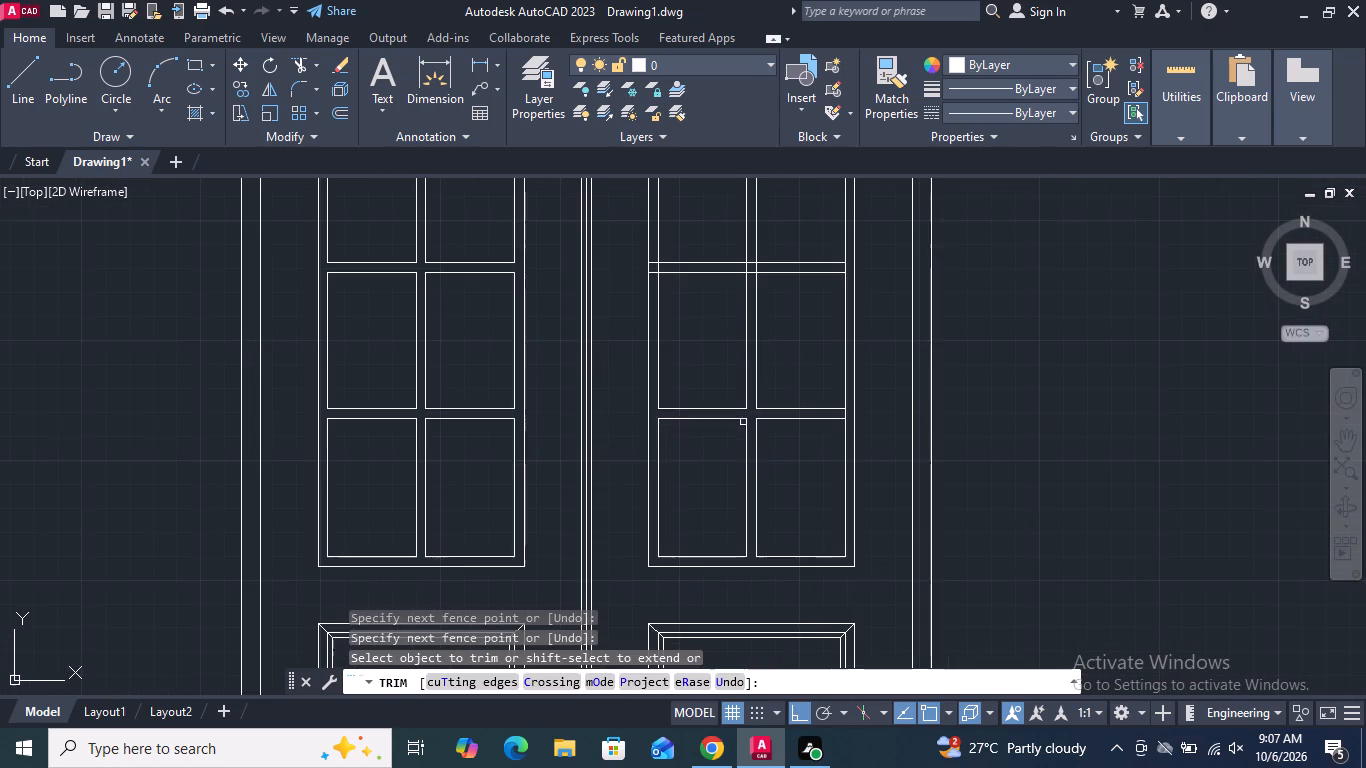
pyautogui.scroll(4, 848, 413)
pyautogui.moveTo(818, 416); pyautogui.dragTo(791, 409)
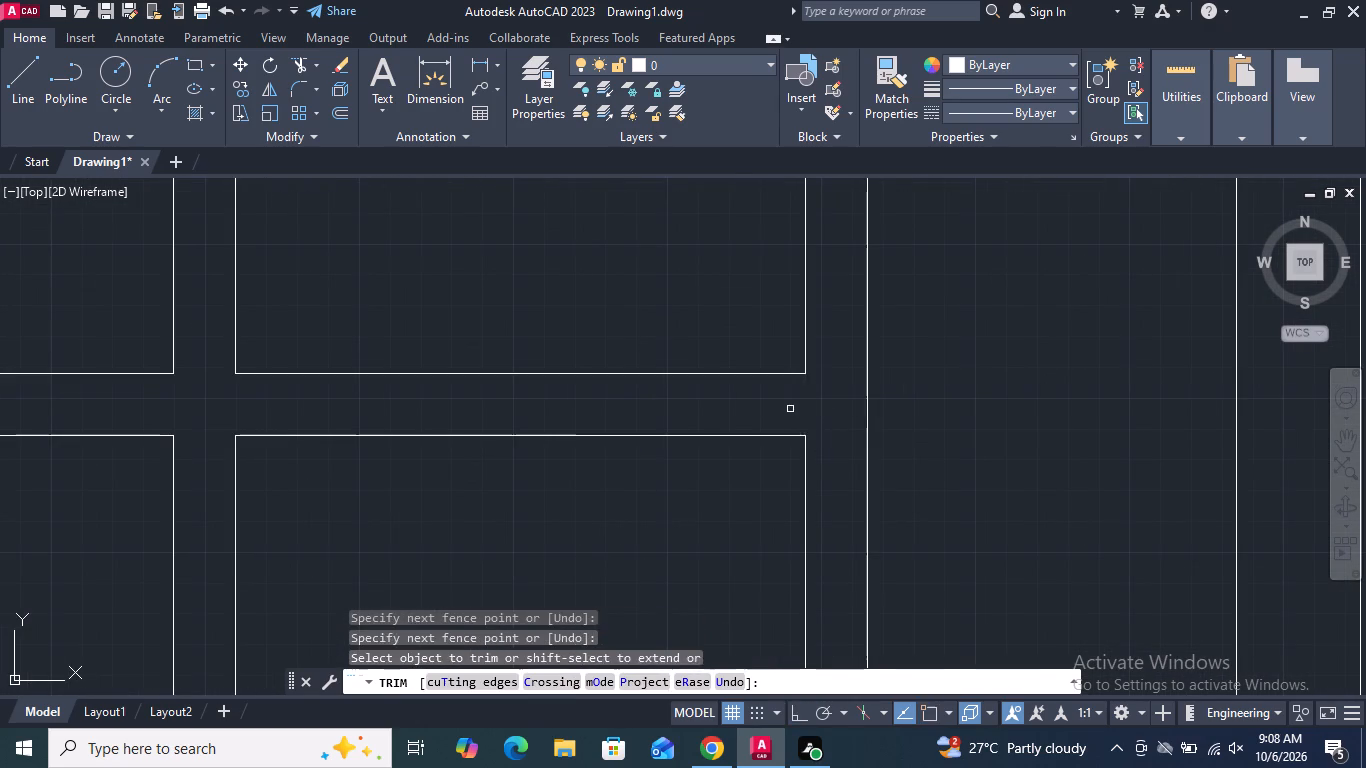
# Trim the crossing lines on the right upper panel's middle horizontal bar at both inner edges, the vertical bar and left border.
pyautogui.scroll(-4, 780, 459)
pyautogui.scroll(4, 776, 312)
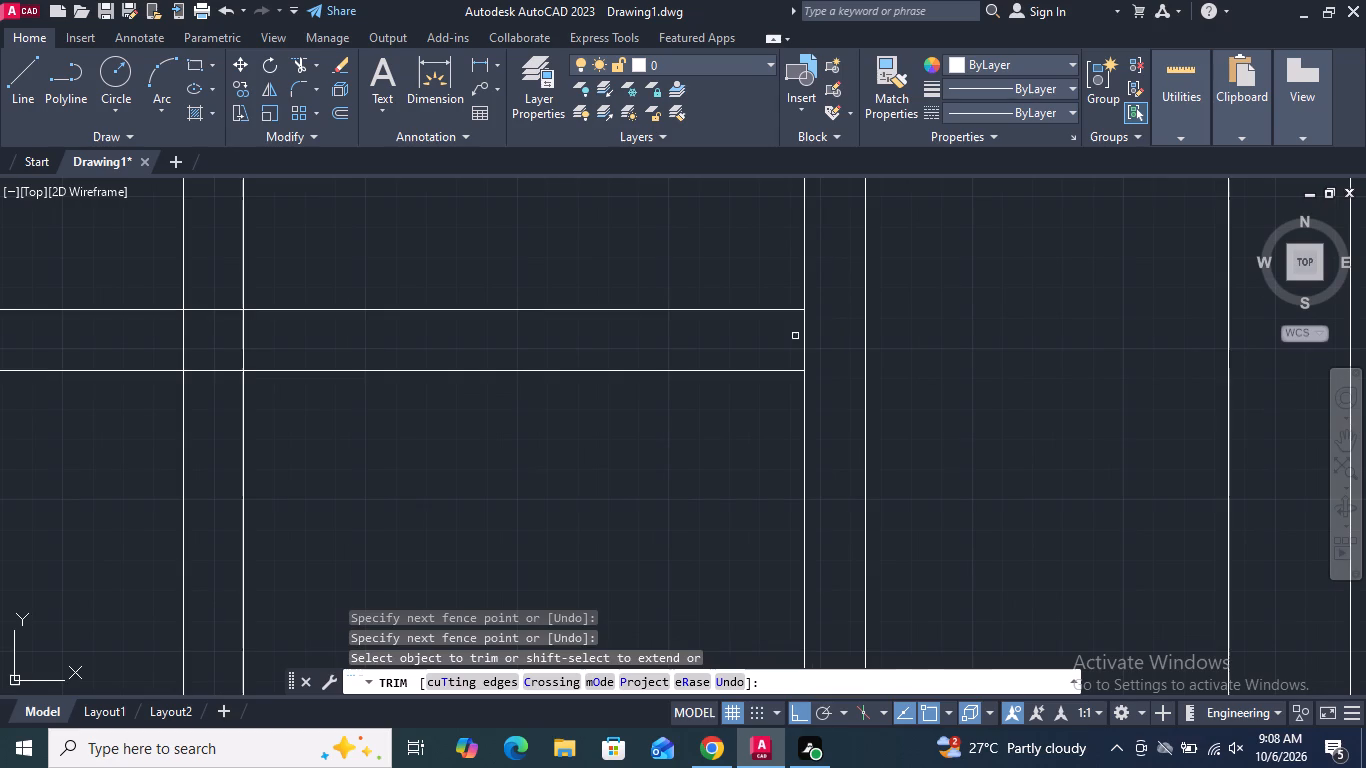
pyautogui.moveTo(825, 345); pyautogui.dragTo(791, 347)
pyautogui.moveTo(156, 341); pyautogui.dragTo(308, 343)
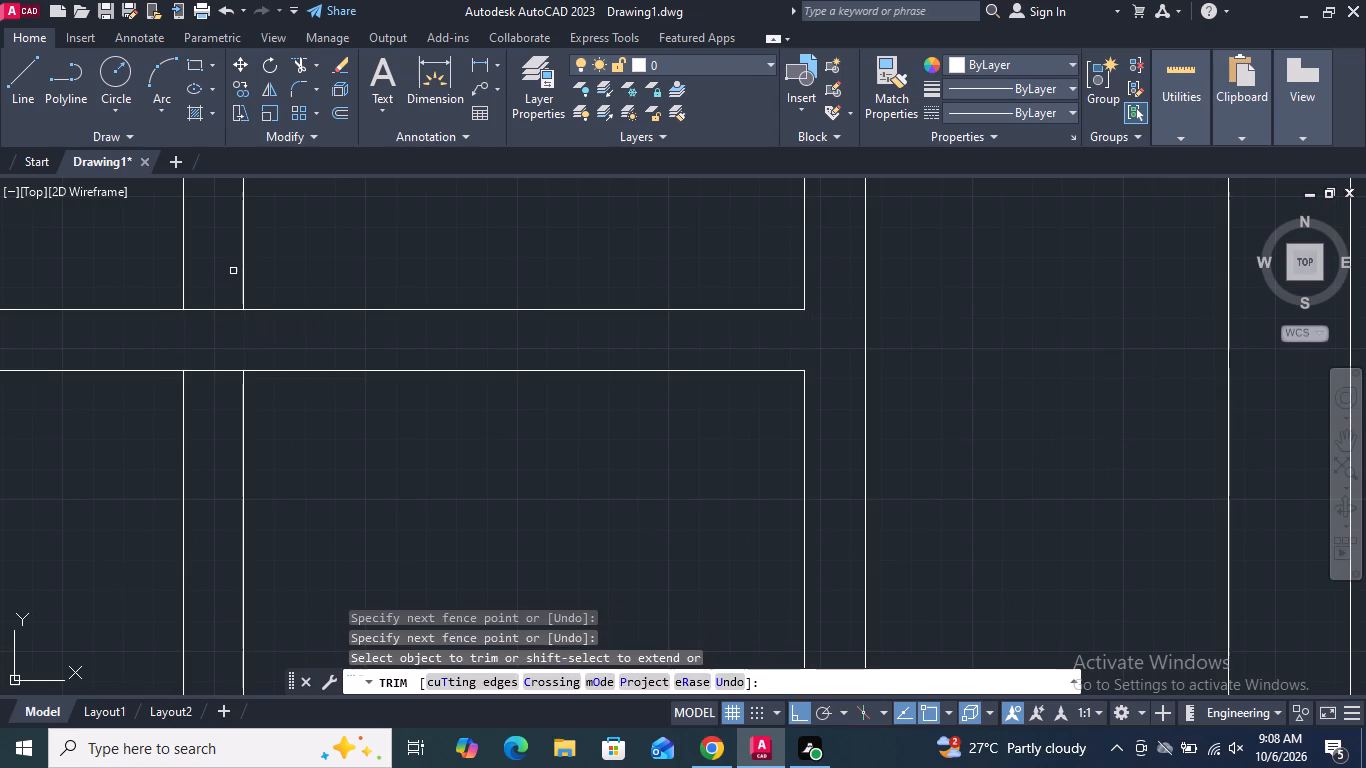
pyautogui.moveTo(220, 277); pyautogui.dragTo(219, 410)
pyautogui.scroll(-4, 216, 411)
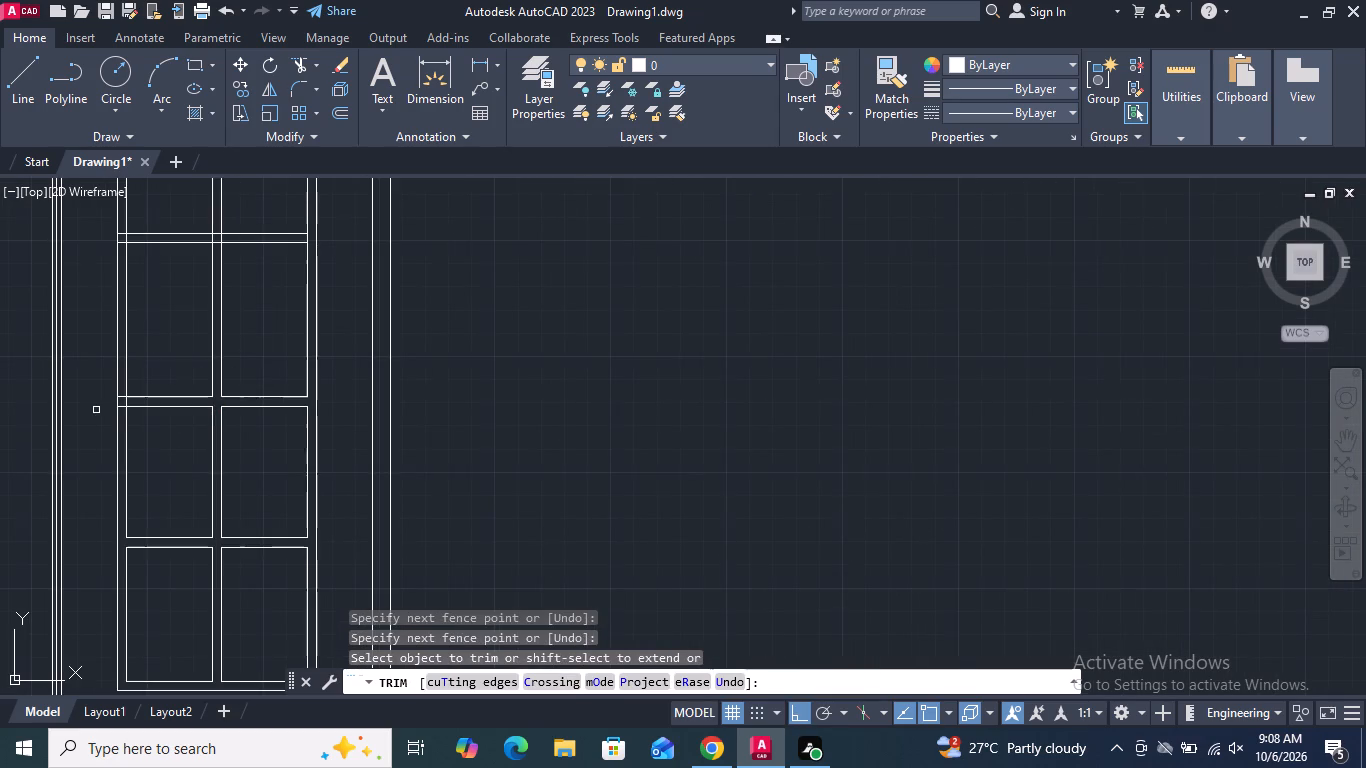
pyautogui.scroll(6, 96, 410)
pyautogui.moveTo(228, 241); pyautogui.dragTo(211, 530)
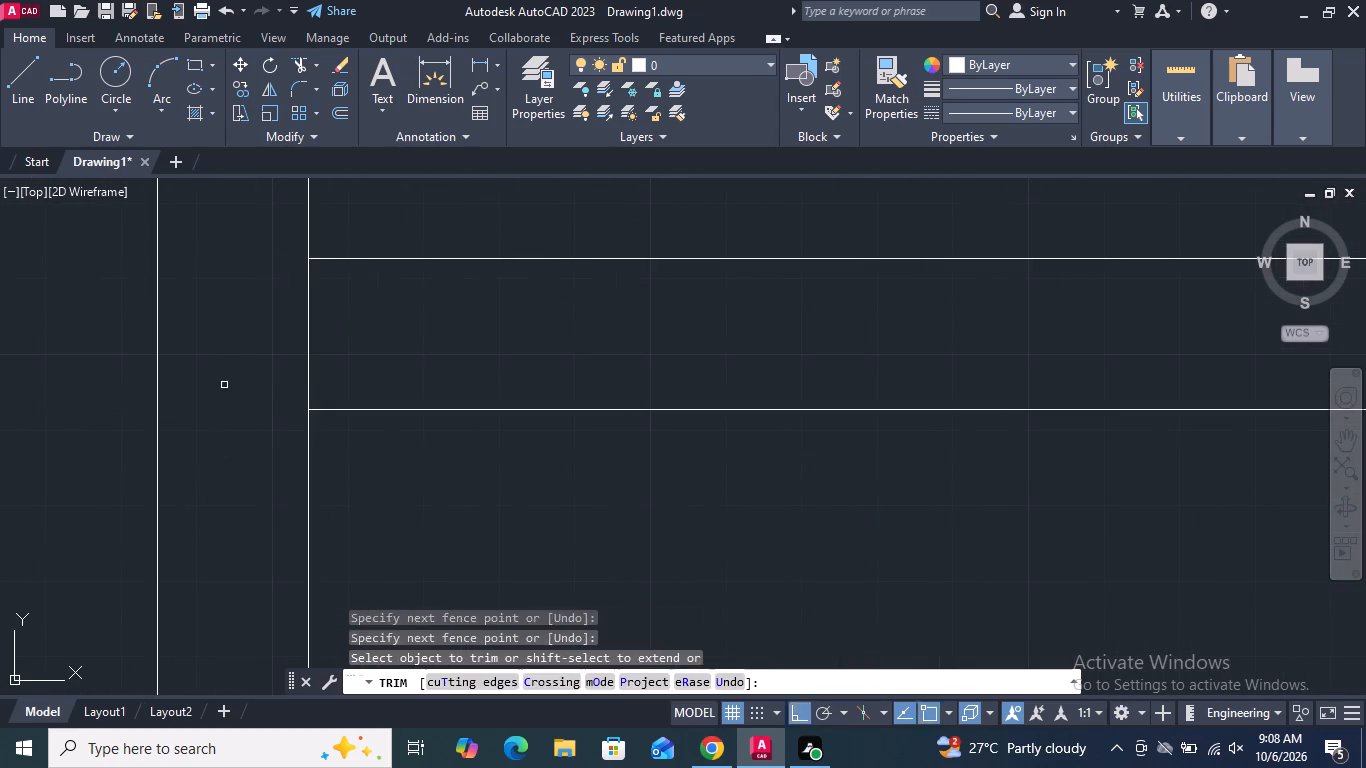
pyautogui.moveTo(224, 385); pyautogui.dragTo(497, 384)
# Trim the crossing lines on the right upper panel's top horizontal bar at the left border, vertical bar and both inner edges.
pyautogui.scroll(-4, 470, 385)
pyautogui.scroll(-3, 427, 511)
pyautogui.scroll(3, 432, 379)
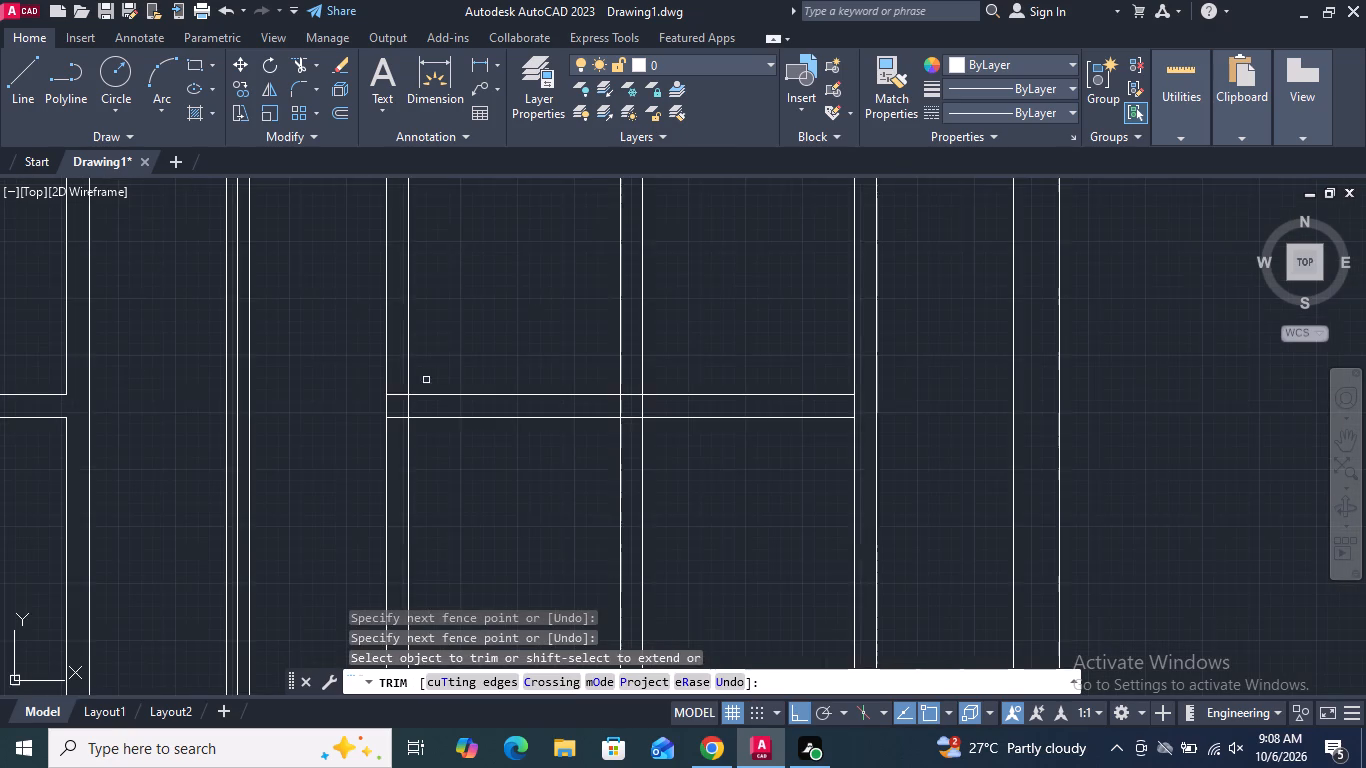
pyautogui.scroll(3, 381, 402)
pyautogui.moveTo(433, 344); pyautogui.dragTo(443, 532)
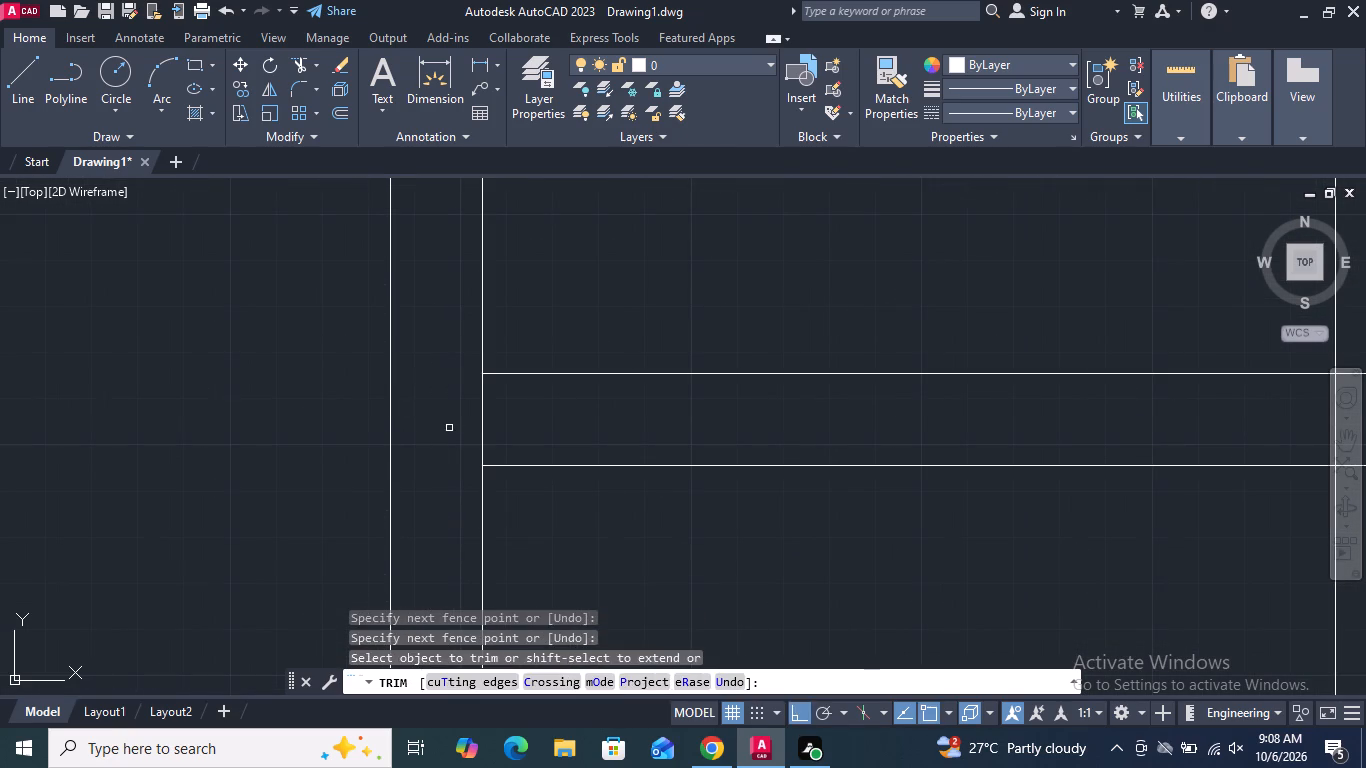
pyautogui.moveTo(448, 430); pyautogui.dragTo(568, 430)
pyautogui.scroll(-4, 472, 508)
pyautogui.scroll(3, 614, 499)
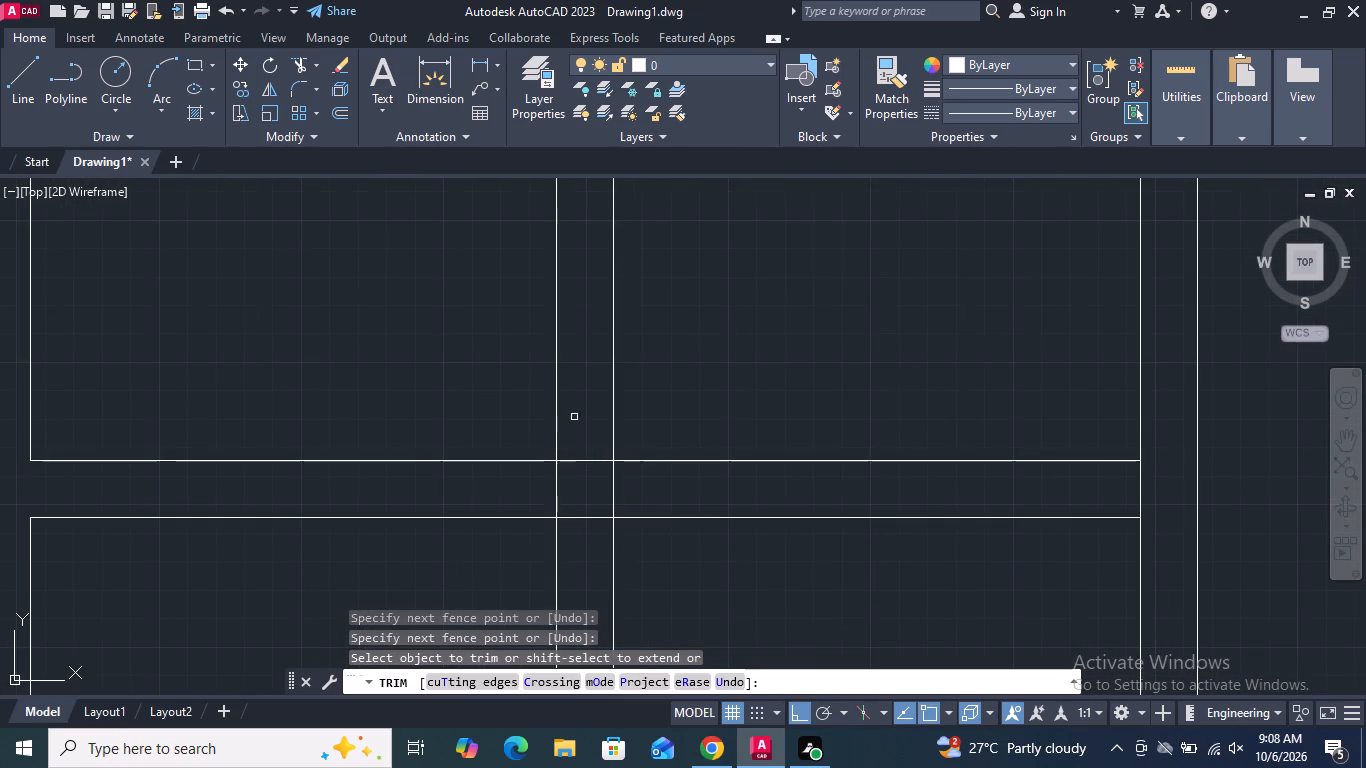
pyautogui.moveTo(581, 452); pyautogui.dragTo(581, 556)
pyautogui.moveTo(518, 494); pyautogui.dragTo(639, 492)
pyautogui.scroll(-2, 638, 495)
pyautogui.scroll(3, 819, 493)
pyautogui.moveTo(851, 498); pyautogui.dragTo(890, 497)
pyautogui.scroll(-4, 890, 497)
pyautogui.scroll(-2, 792, 373)
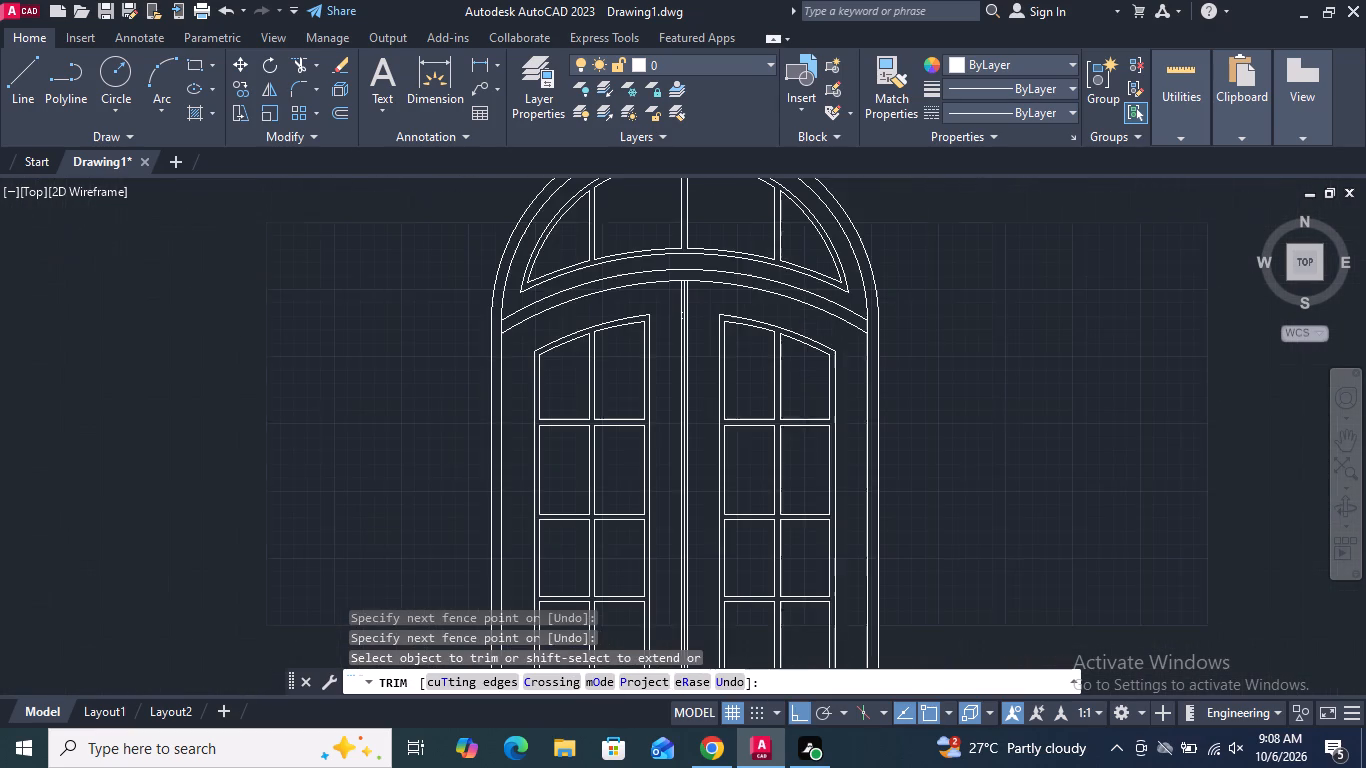
pyautogui.scroll(-2, 758, 417)
pyautogui.scroll(2, 746, 508)
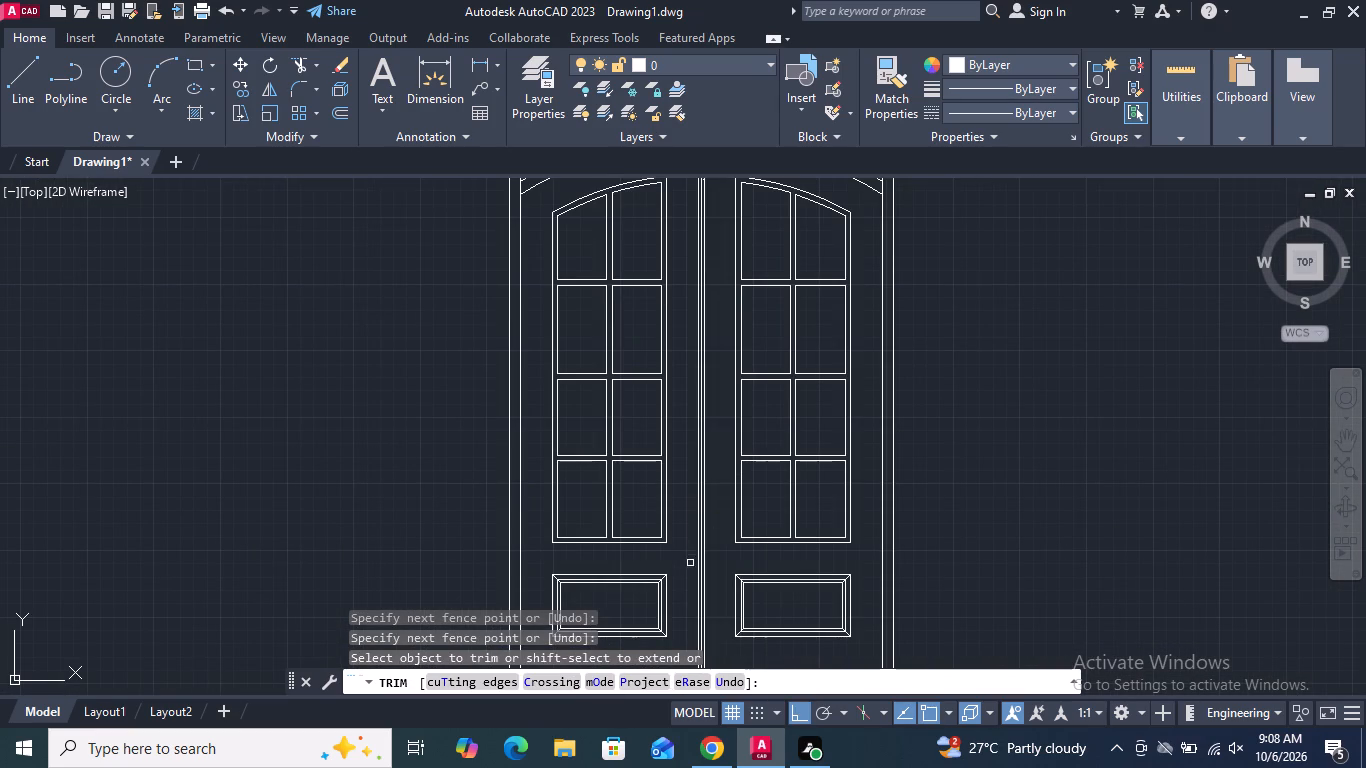
pyautogui.press('Return')
# Examine the complete arched double door, including its upper panels, lower panels and frame.
pyautogui.scroll(-2, 329, 473)
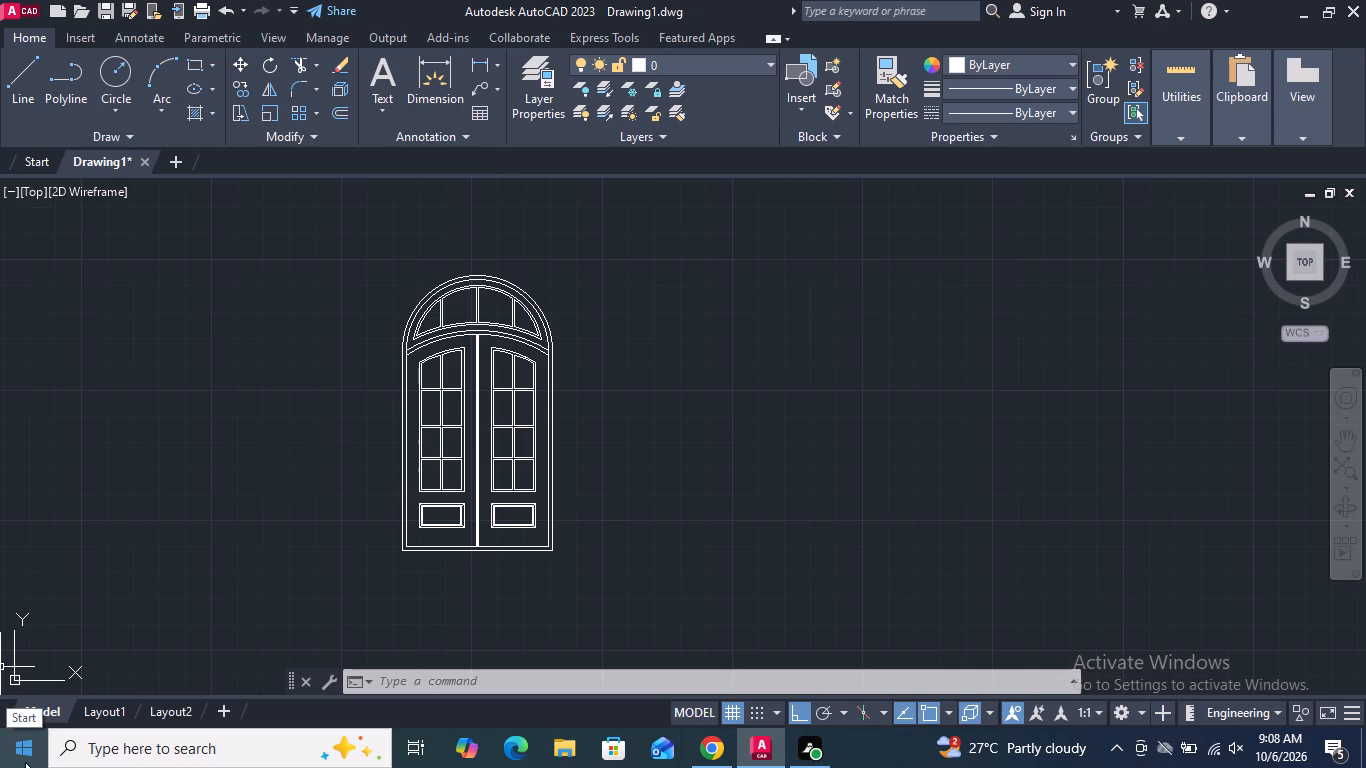
pyautogui.scroll(2, 532, 481)
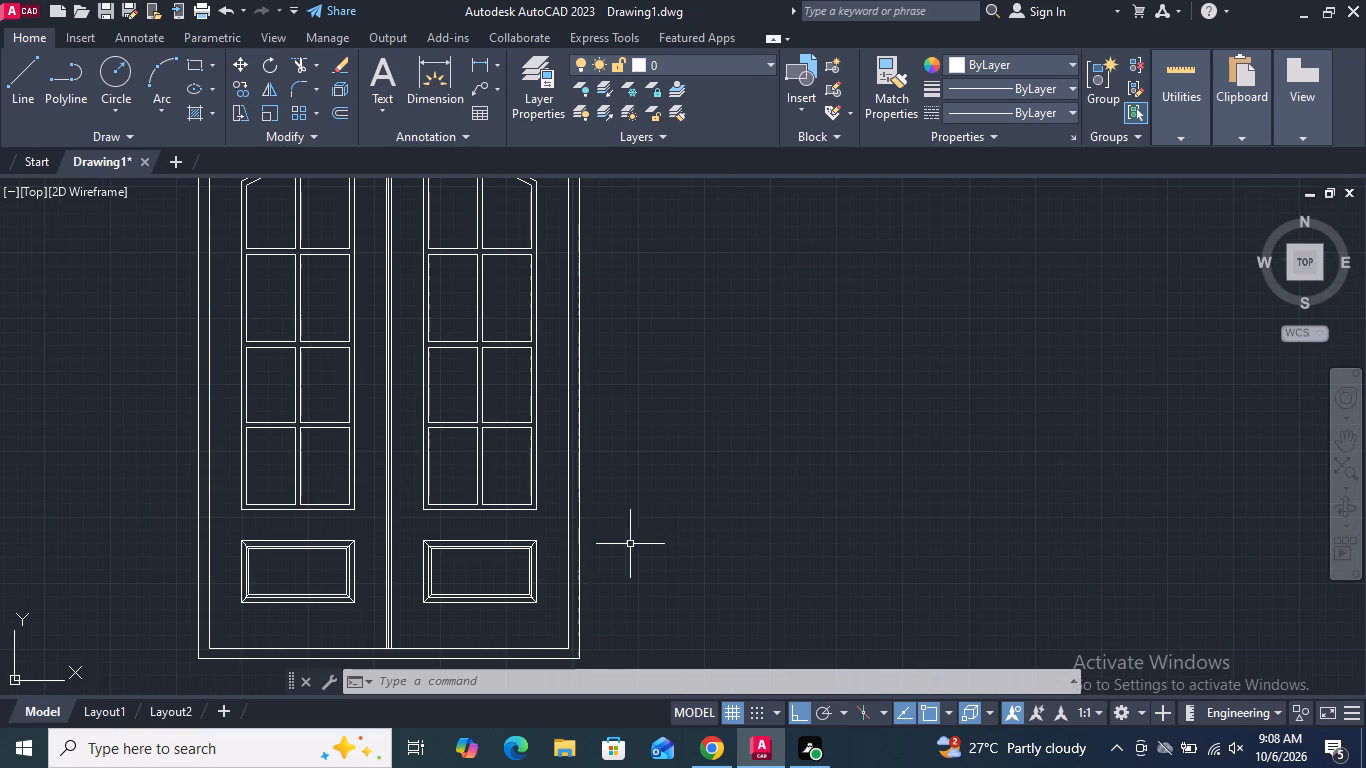
pyautogui.moveTo(644, 536); pyautogui.dragTo(608, 534, button='middle')
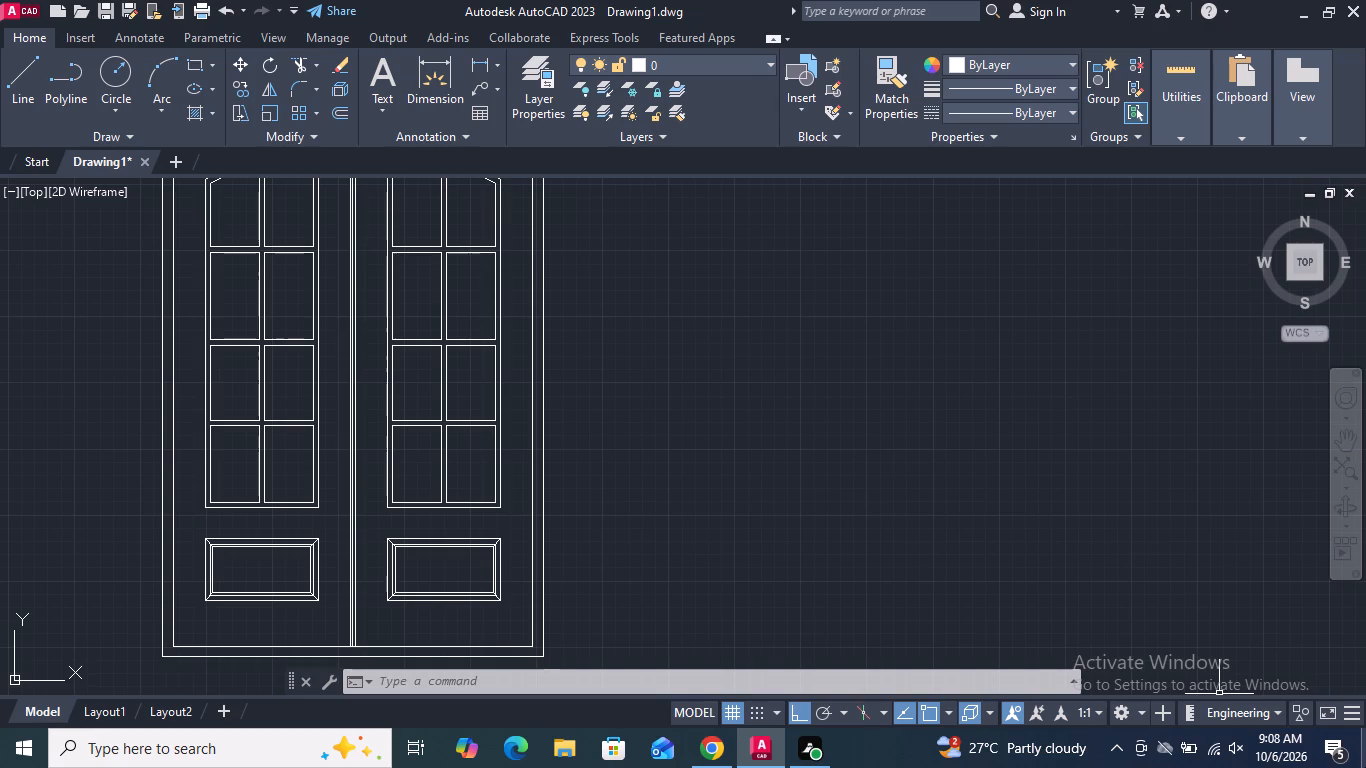
pyautogui.scroll(-1, 1365, 734)
pyautogui.scroll(-2, 760, 568)
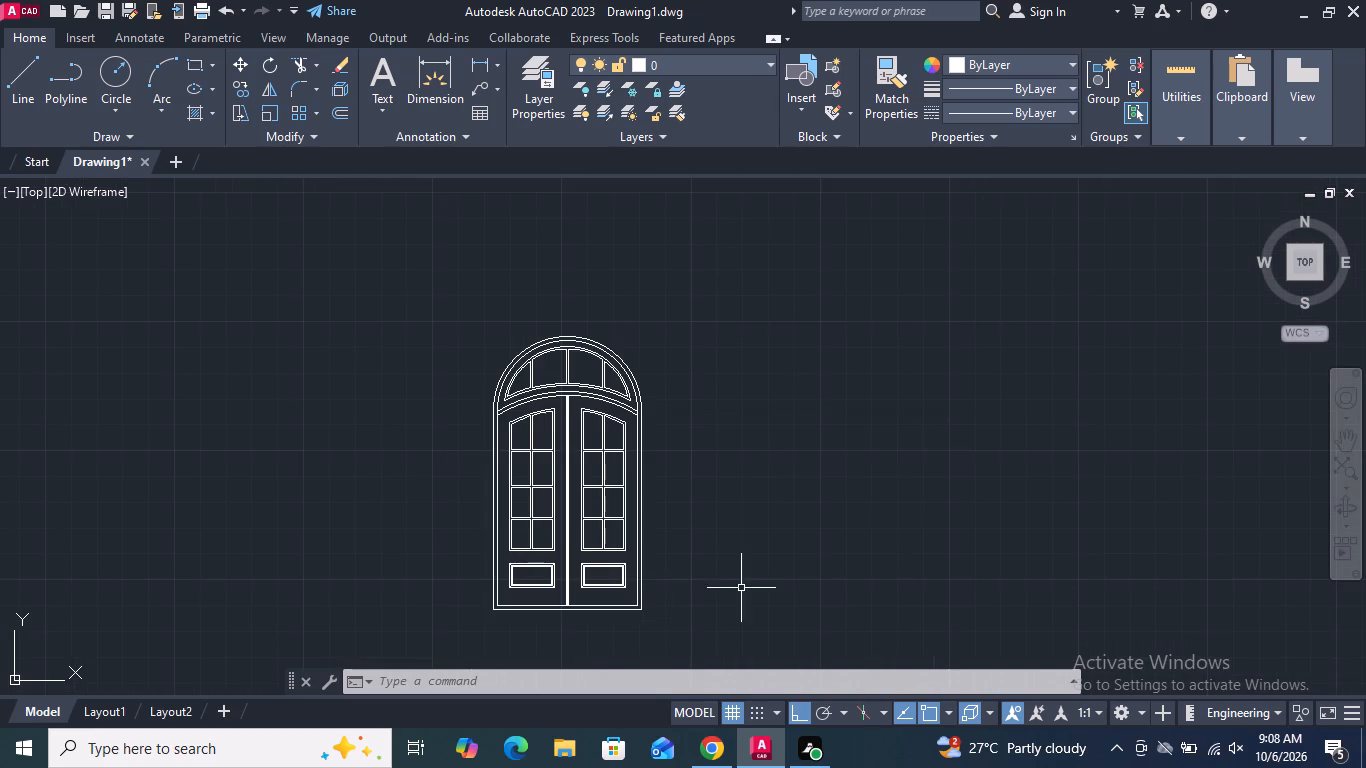
pyautogui.moveTo(746, 587); pyautogui.dragTo(452, 471, button='middle')
pyautogui.scroll(-1, 452, 471)
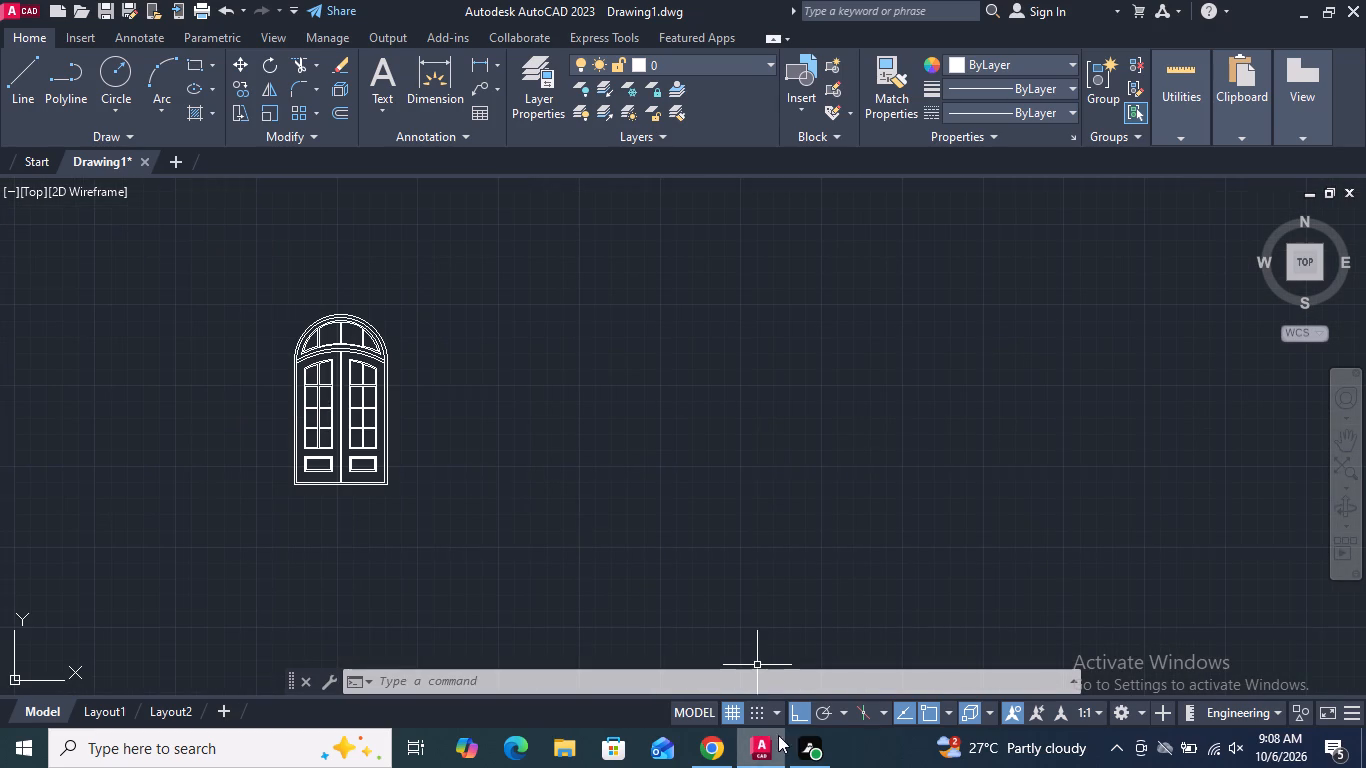
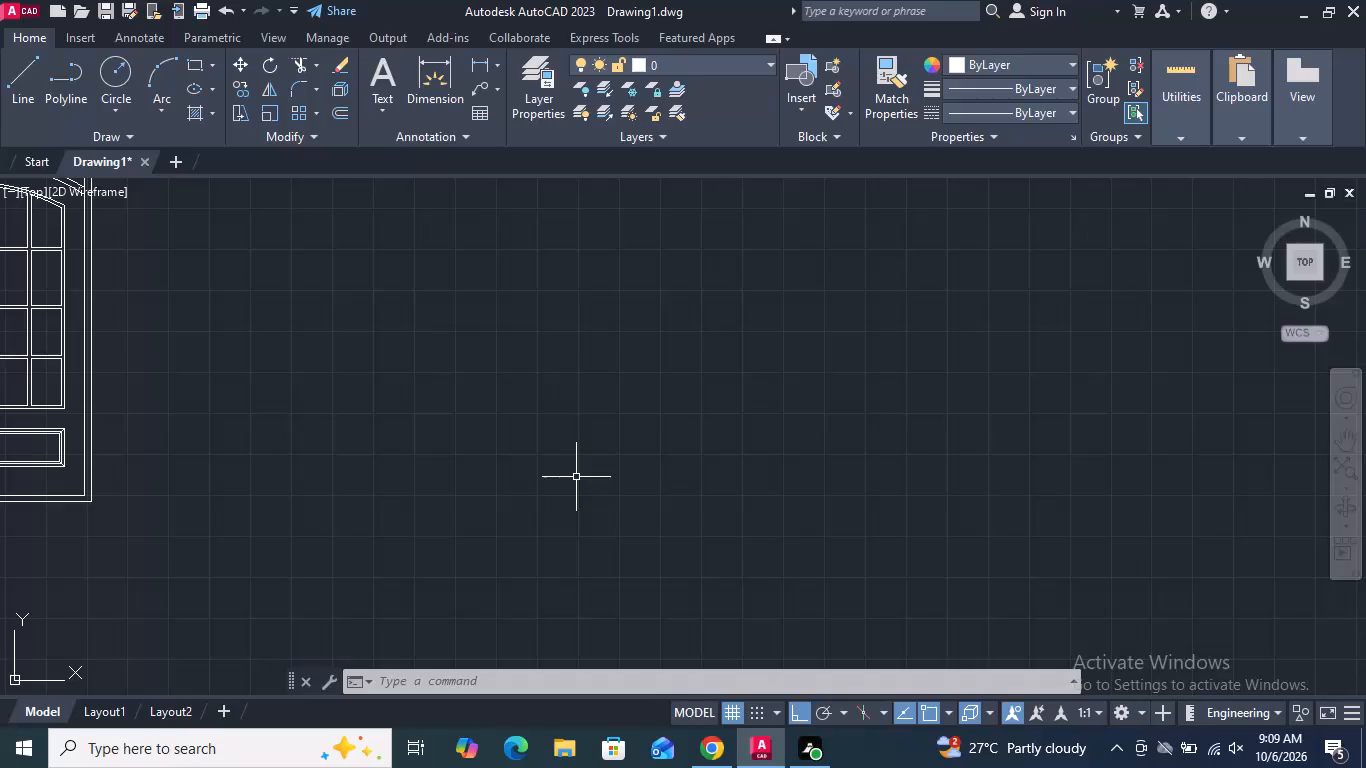
# Draw a rectangle 6' long and 8' wide in the empty space beside the arched double door.
pyautogui.scroll(-3, 580, 477)
pyautogui.scroll(1, 512, 504)
pyautogui.moveTo(513, 500); pyautogui.dragTo(511, 460, button='middle')
pyautogui.scroll(1, 641, 292)
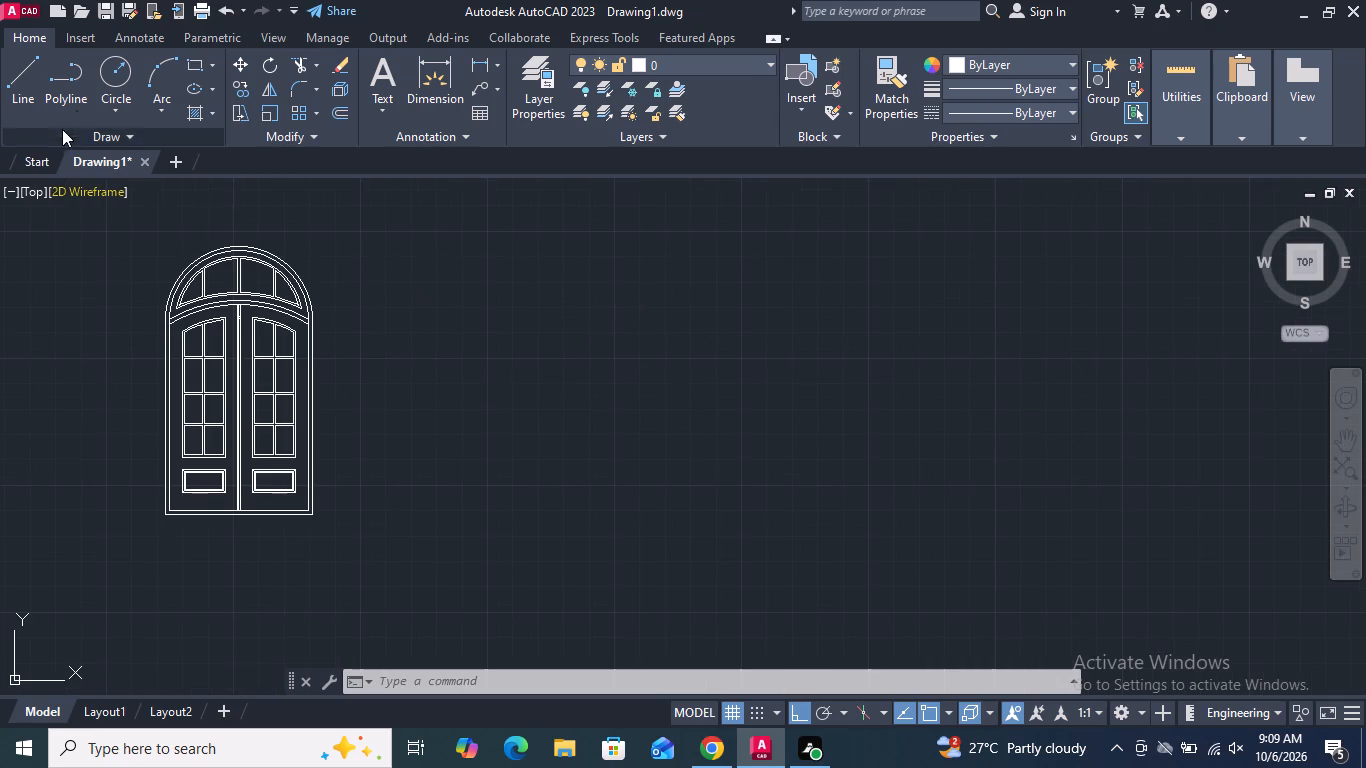
pyautogui.click(195, 65)
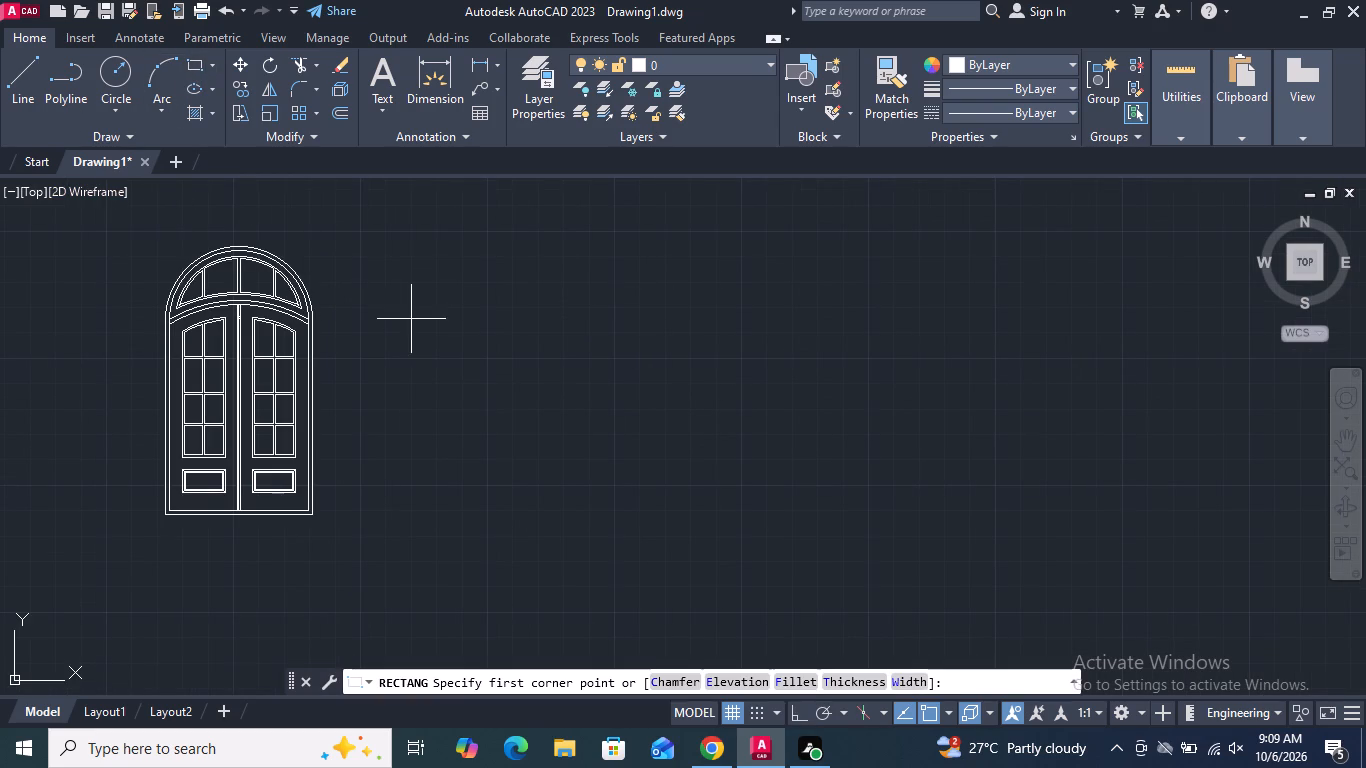
pyautogui.click(406, 311)
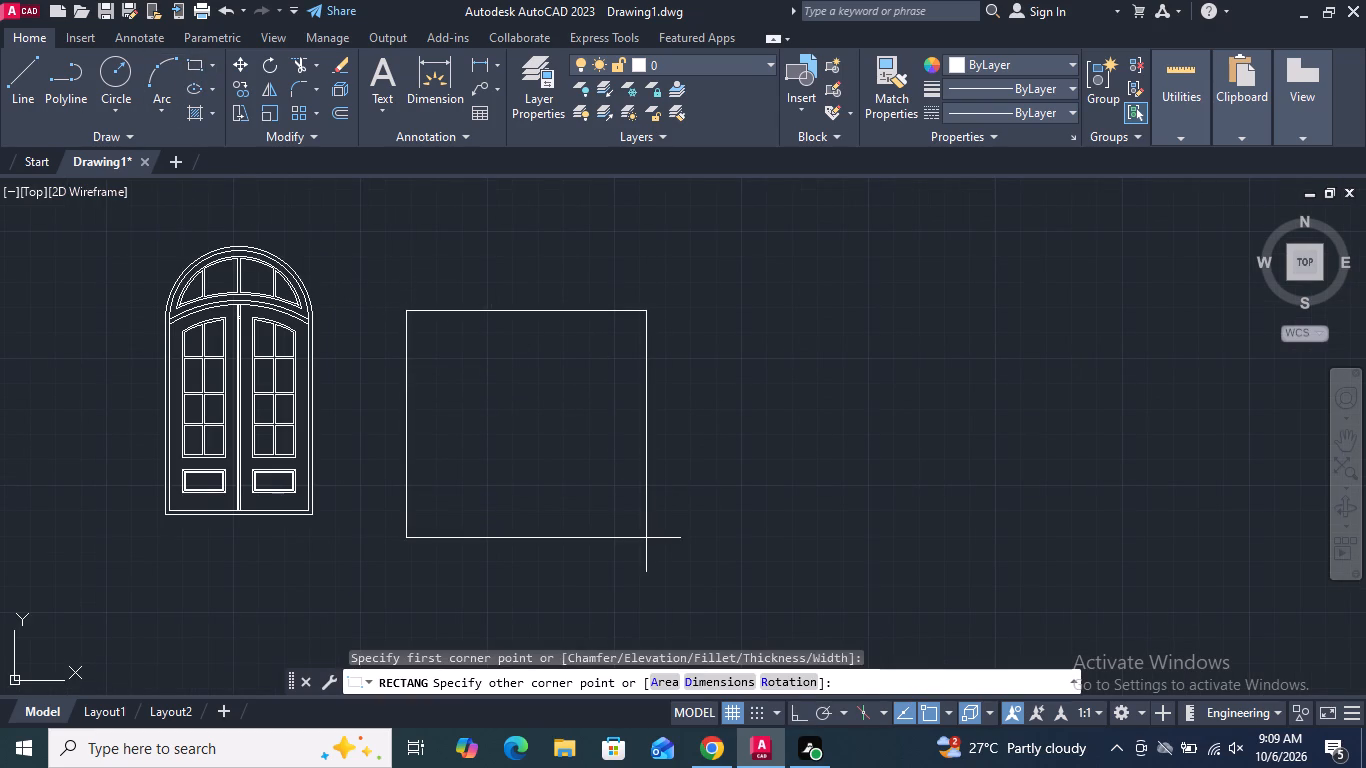
pyautogui.click(714, 680)
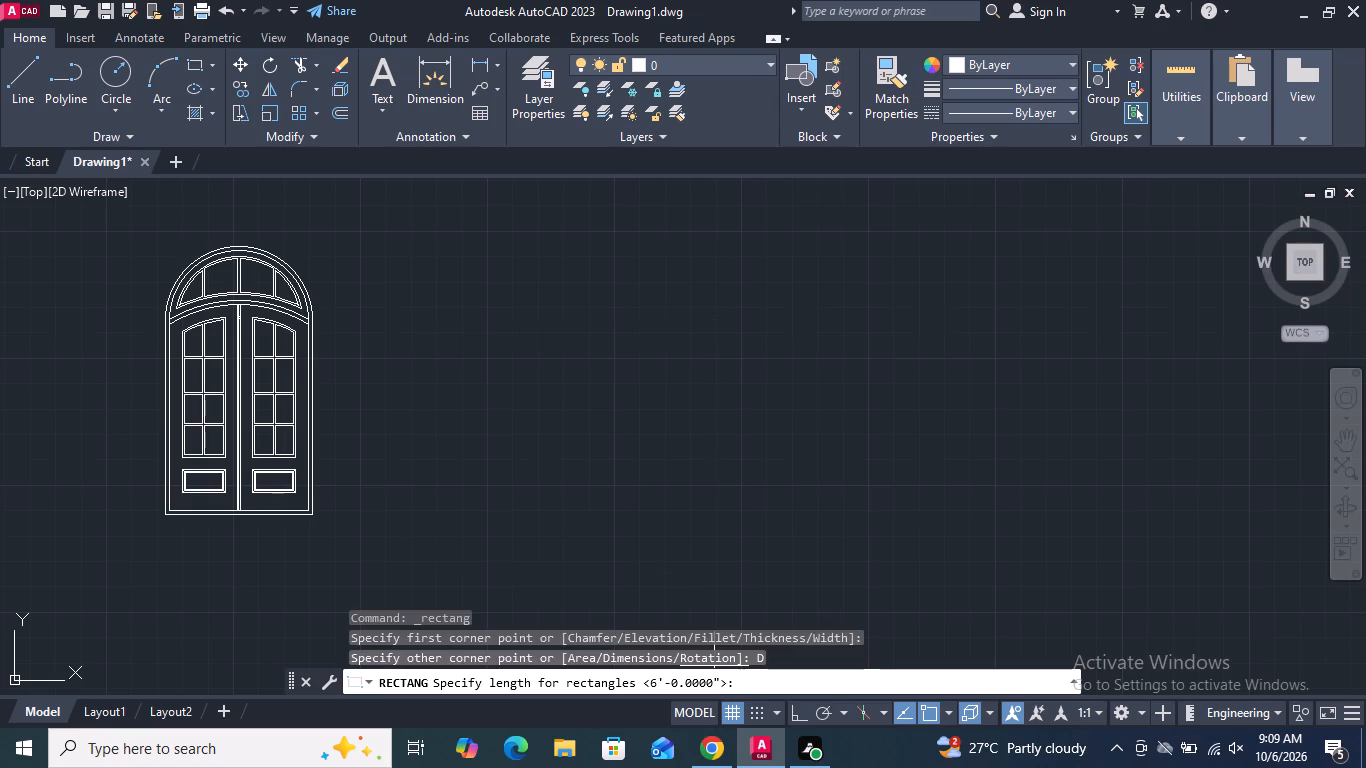
pyautogui.press('Return')
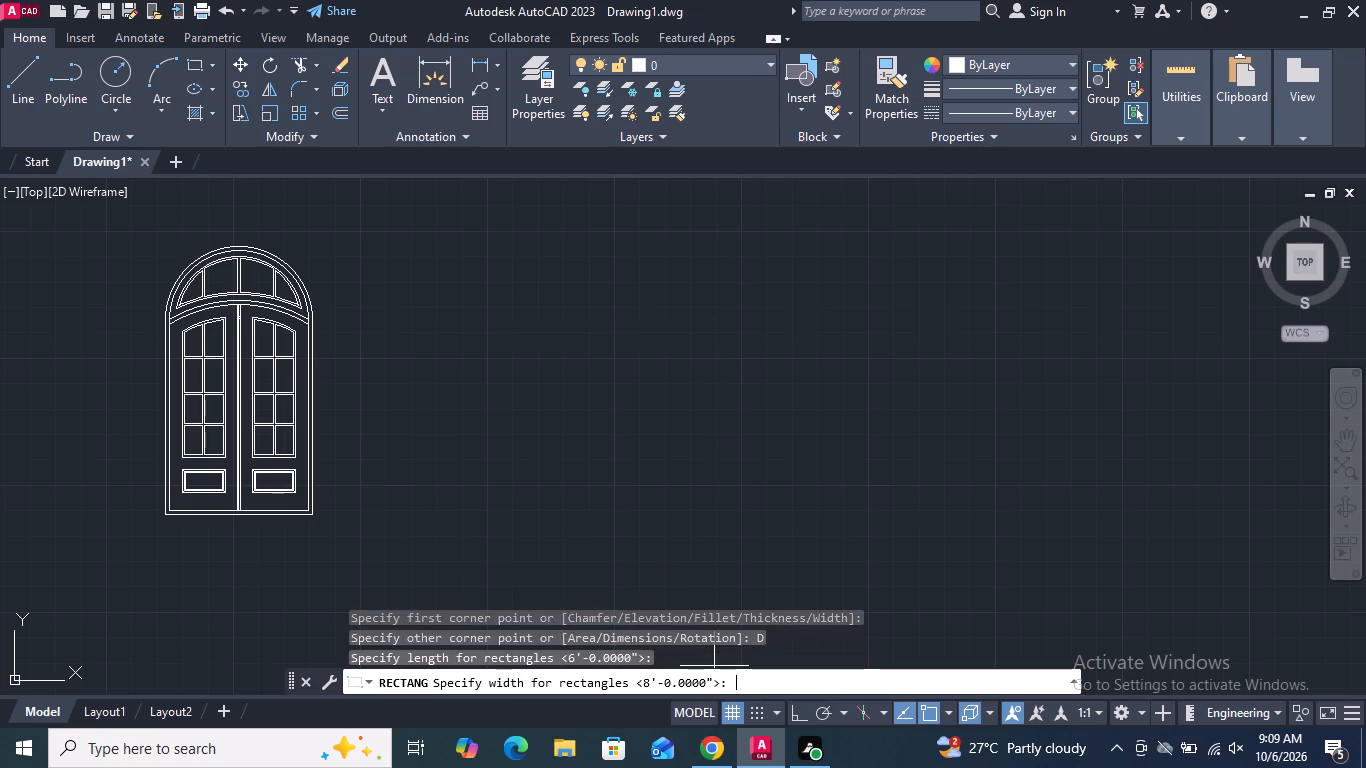
pyautogui.press('Return')
pyautogui.click(627, 533)
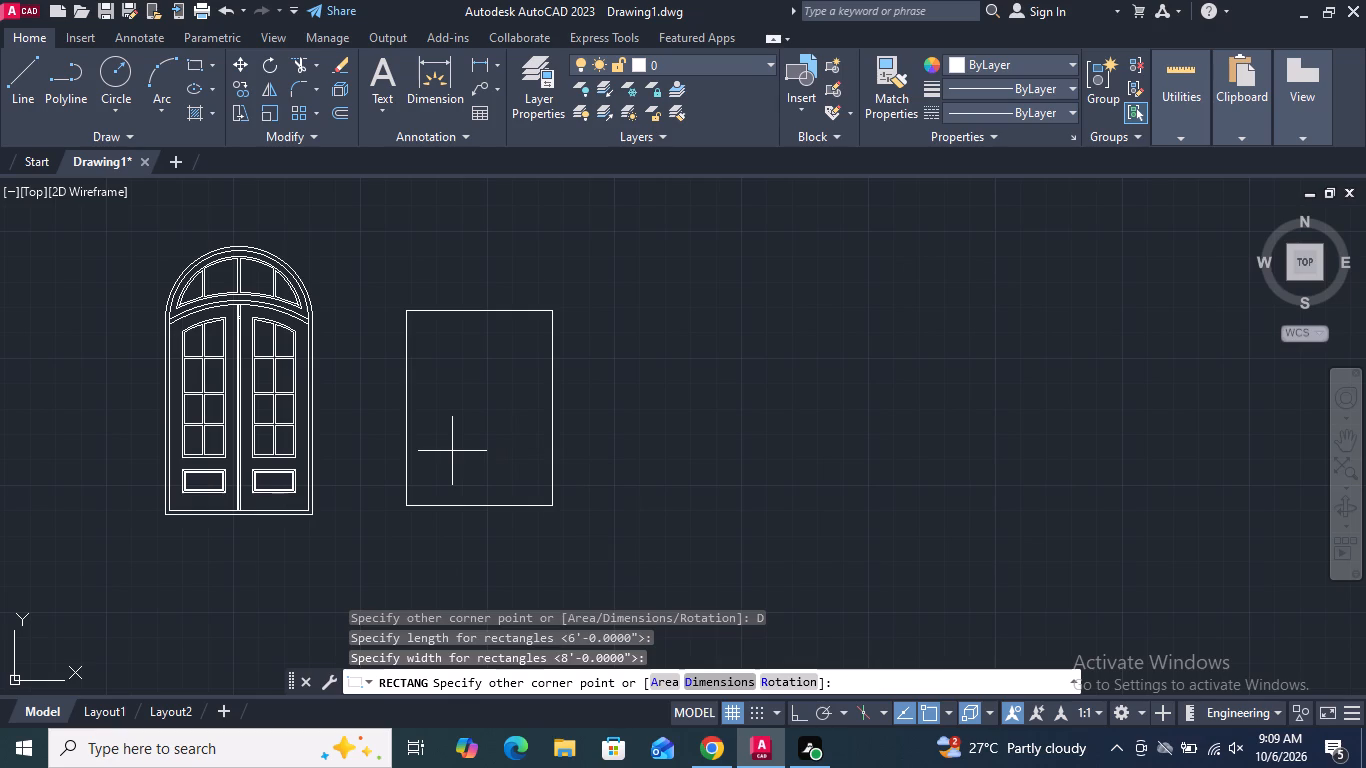
pyautogui.scroll(1, 452, 451)
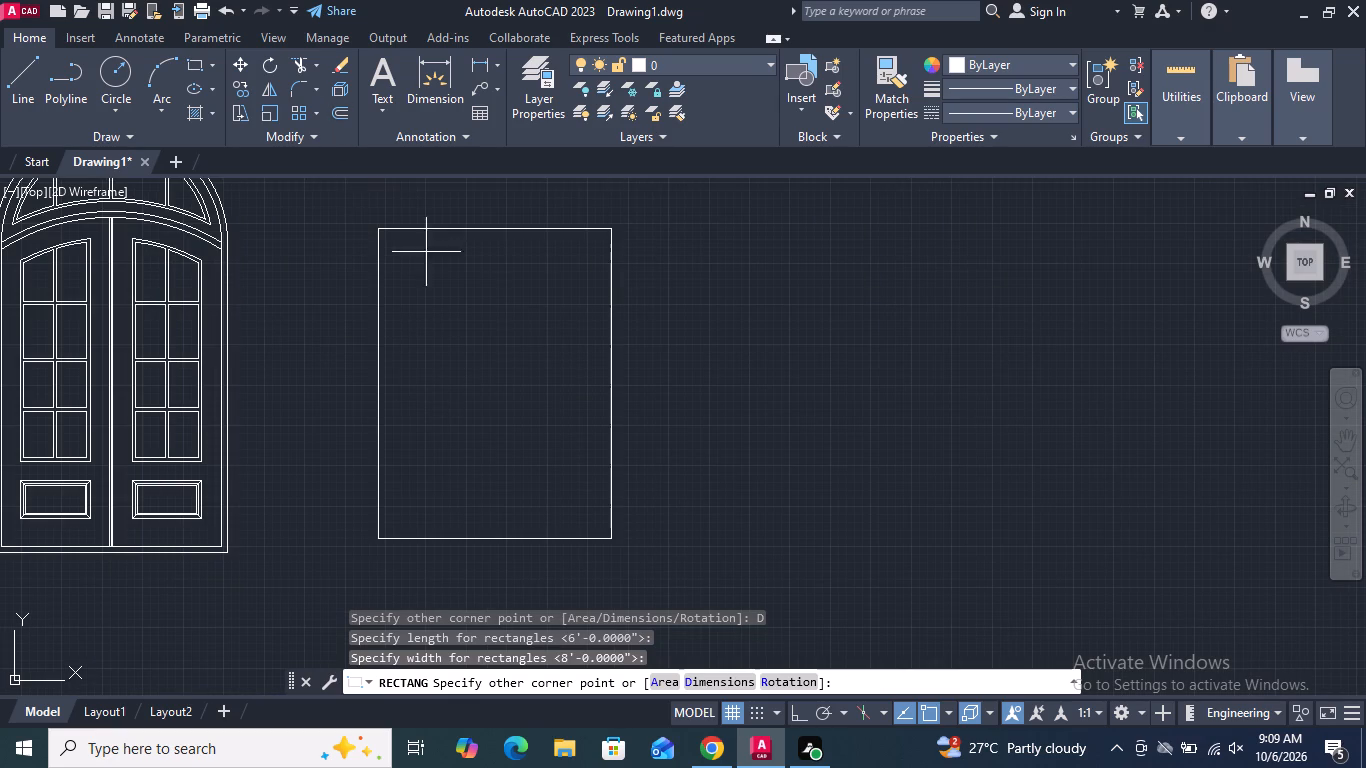
pyautogui.click(549, 383)
# Offset the new rectangle 2" inward to form the door frame.
pyautogui.click(341, 115)
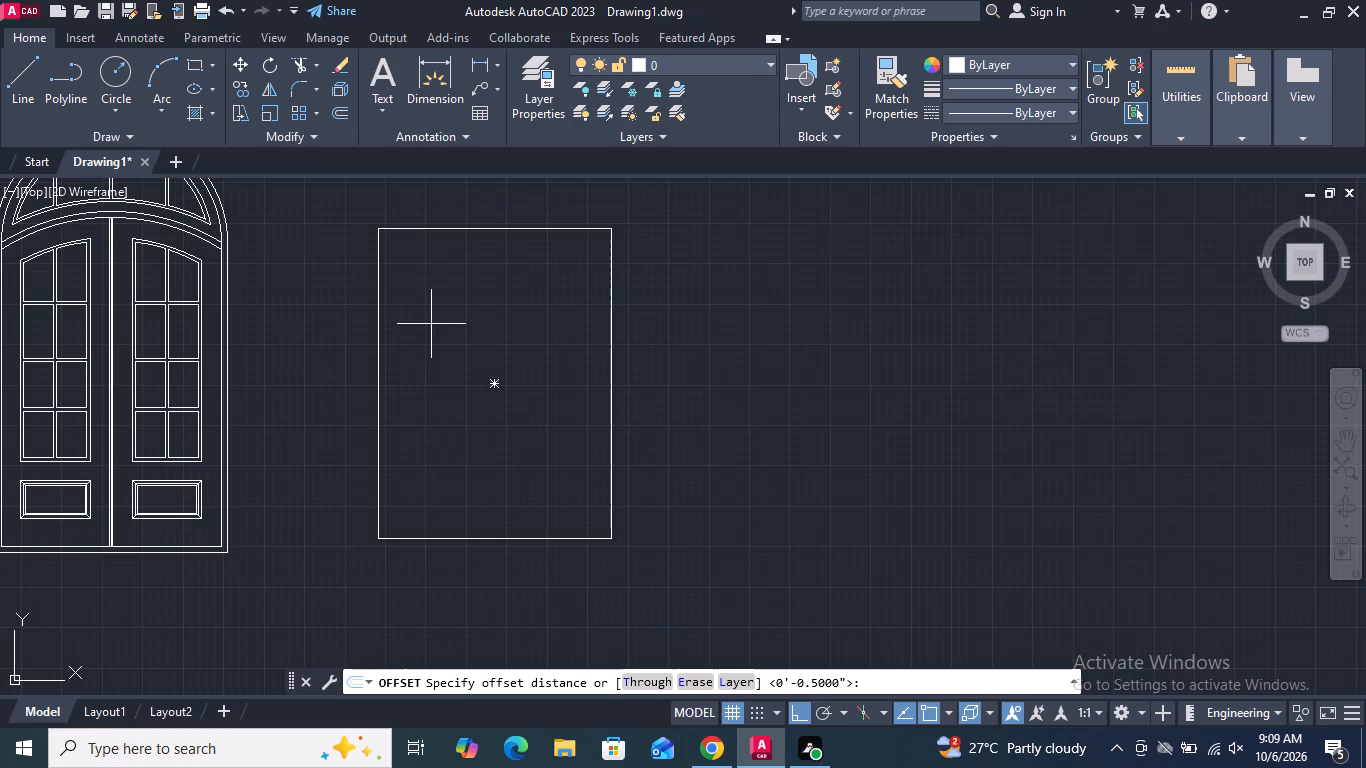
pyautogui.press('2')
pyautogui.hotkey('shift', '"')
pyautogui.press('Return')
pyautogui.click(376, 337)
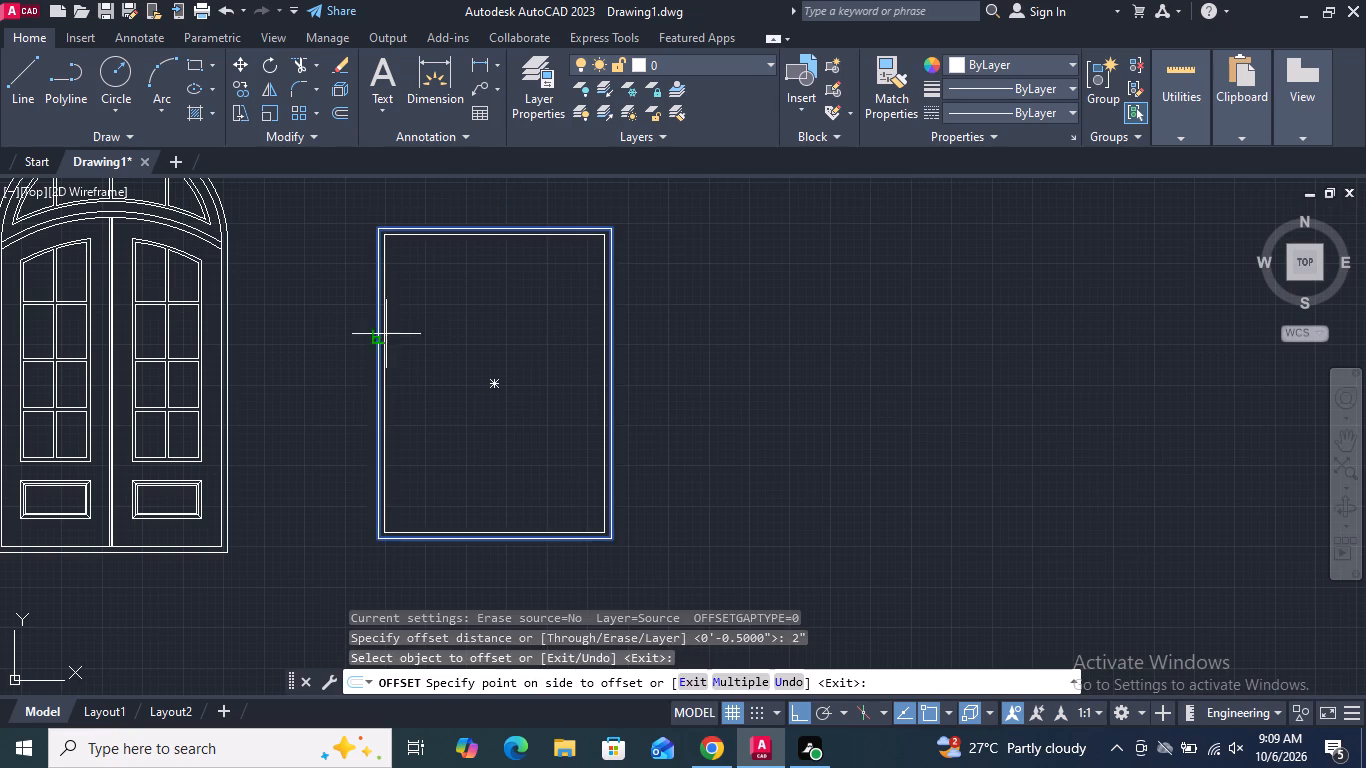
pyautogui.click(398, 330)
pyautogui.press('Return')
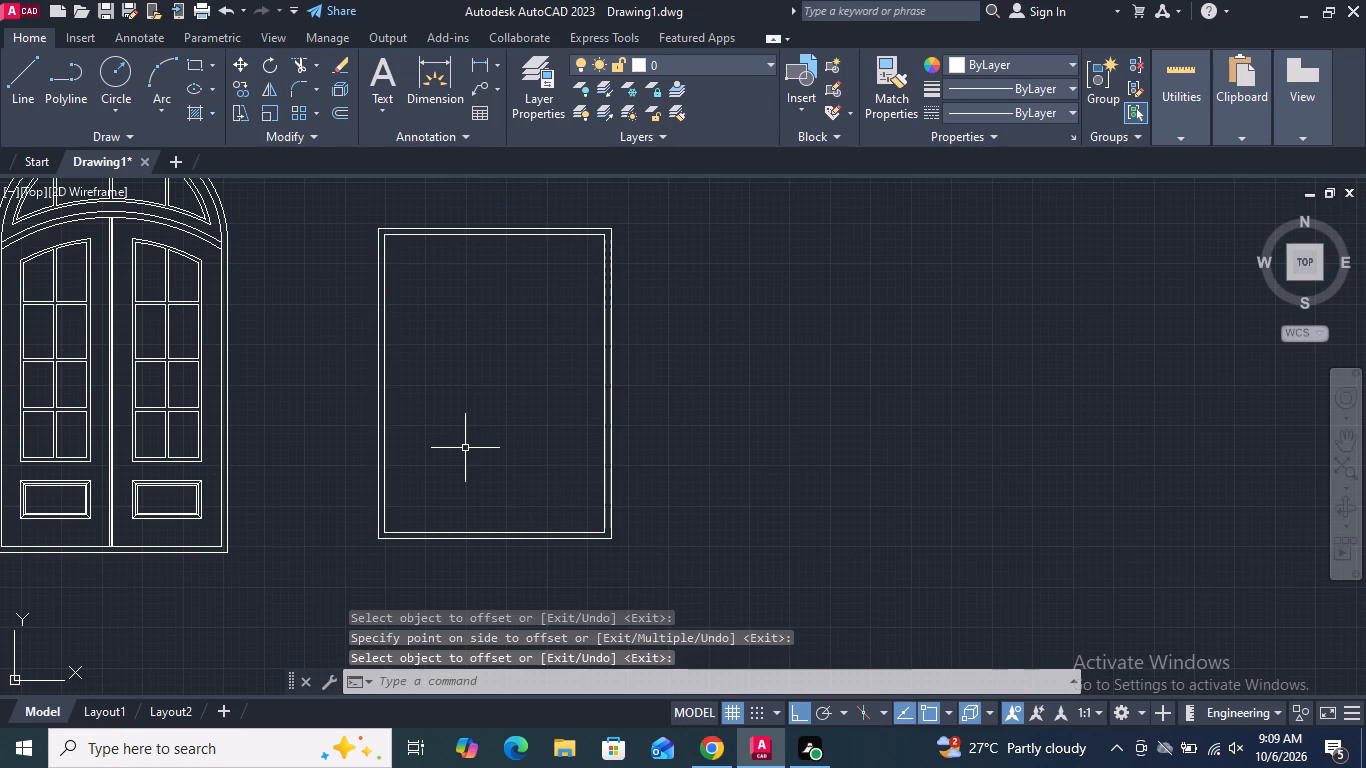
# Draw a horizontal line between the frame's inner side edges, slightly above the inner bottom edge.
pyautogui.scroll(-1, 465, 449)
pyautogui.moveTo(465, 517); pyautogui.dragTo(459, 450, button='middle')
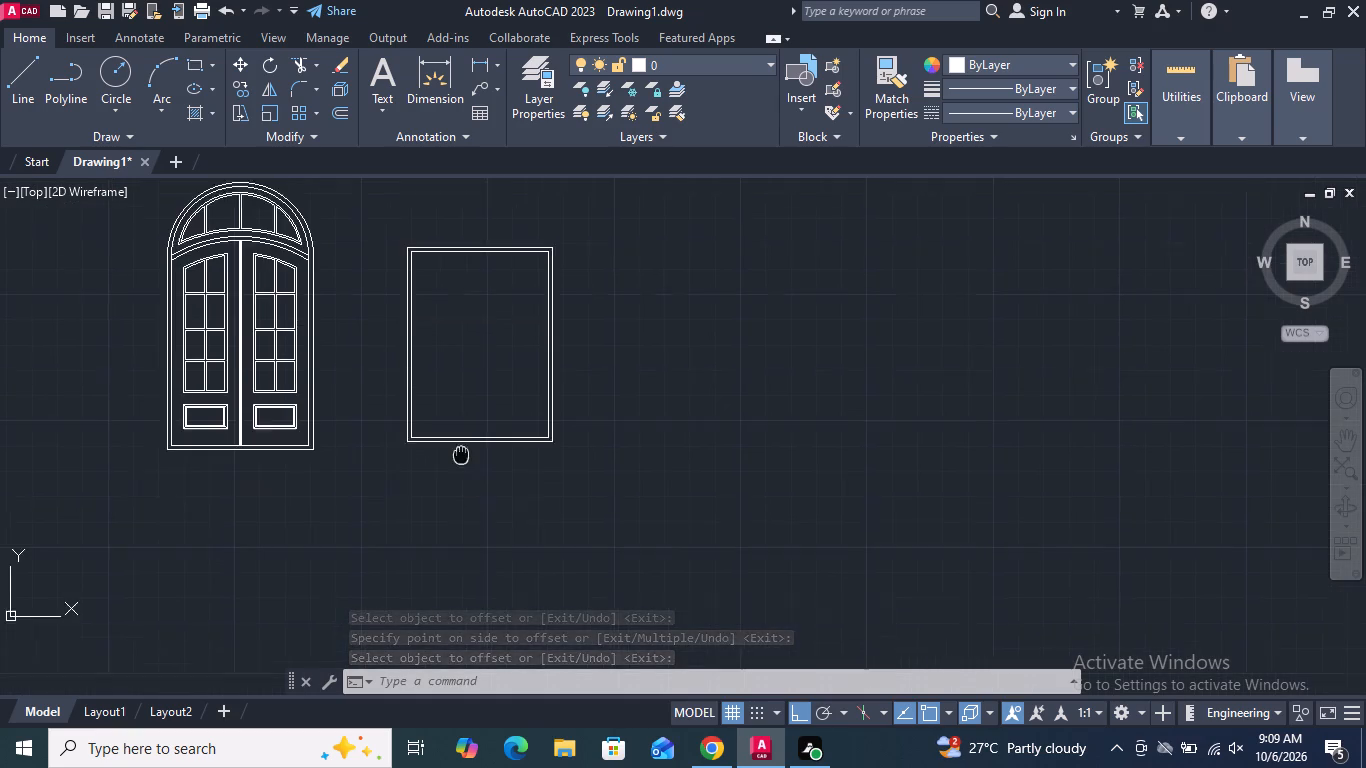
pyautogui.moveTo(459, 450); pyautogui.dragTo(456, 427, button='middle')
pyautogui.scroll(3, 452, 407)
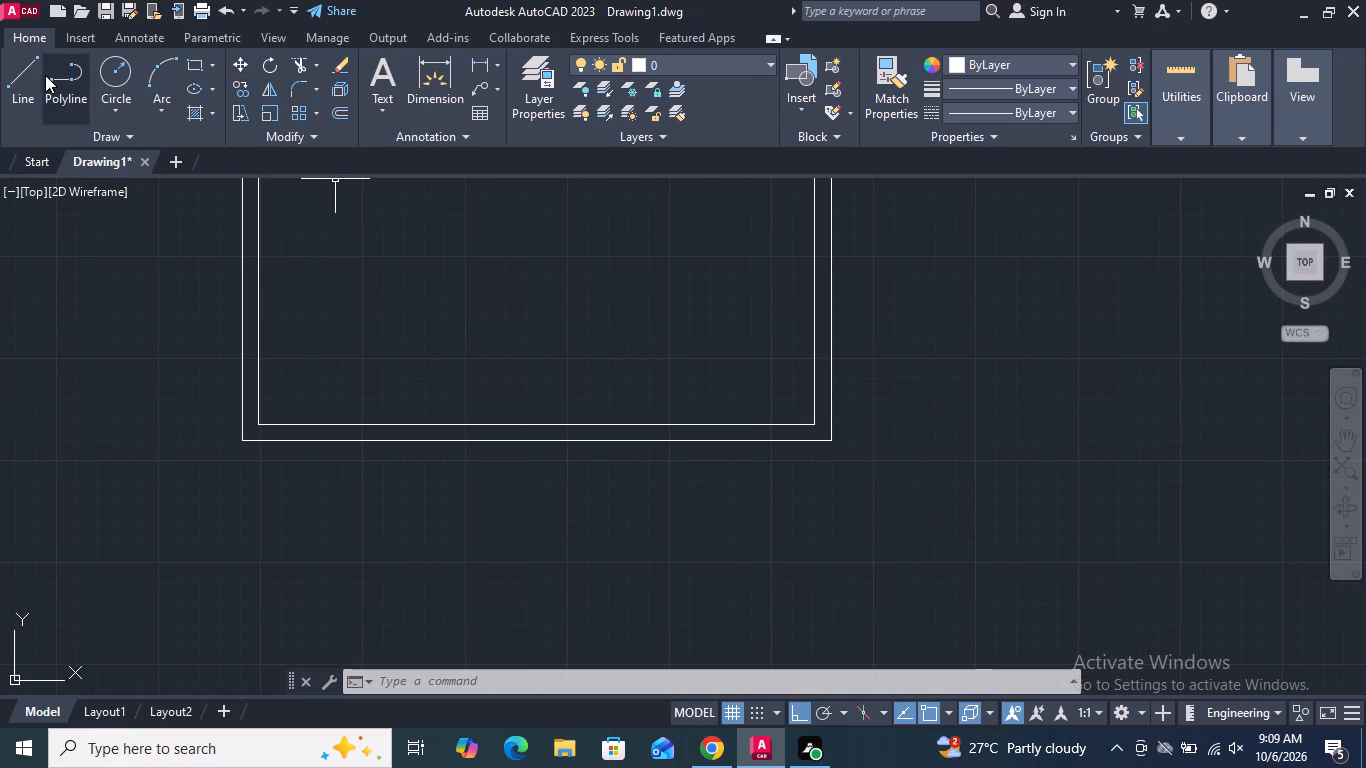
pyautogui.click(29, 71)
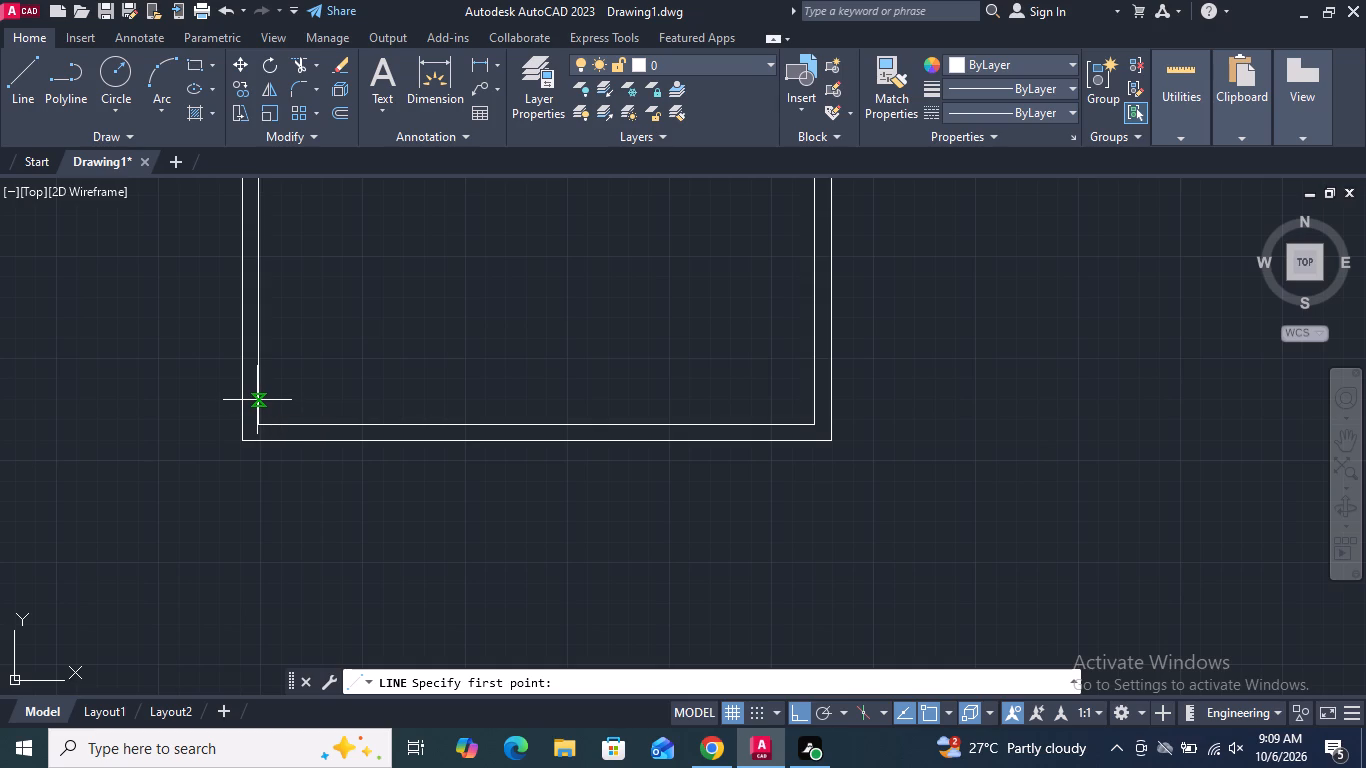
pyautogui.click(257, 400)
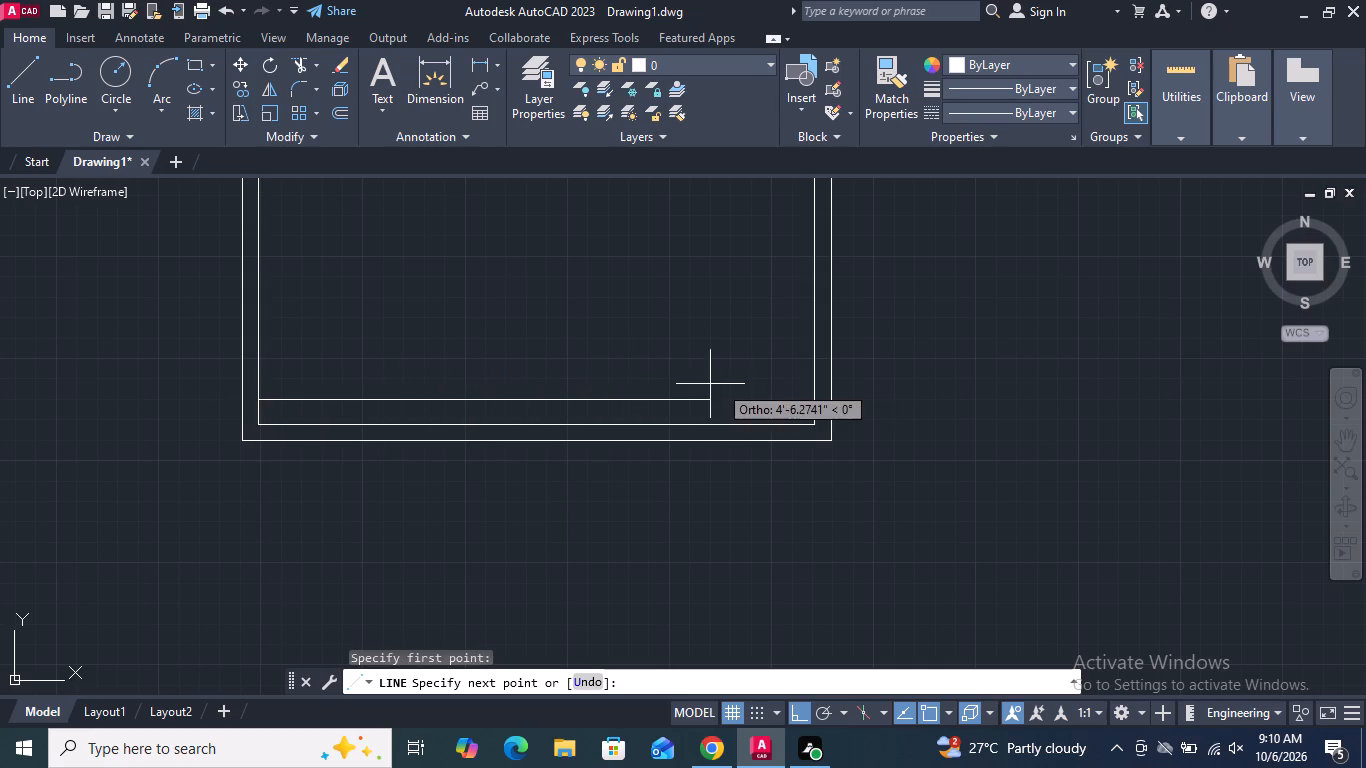
pyautogui.click(817, 396)
pyautogui.press('Return')
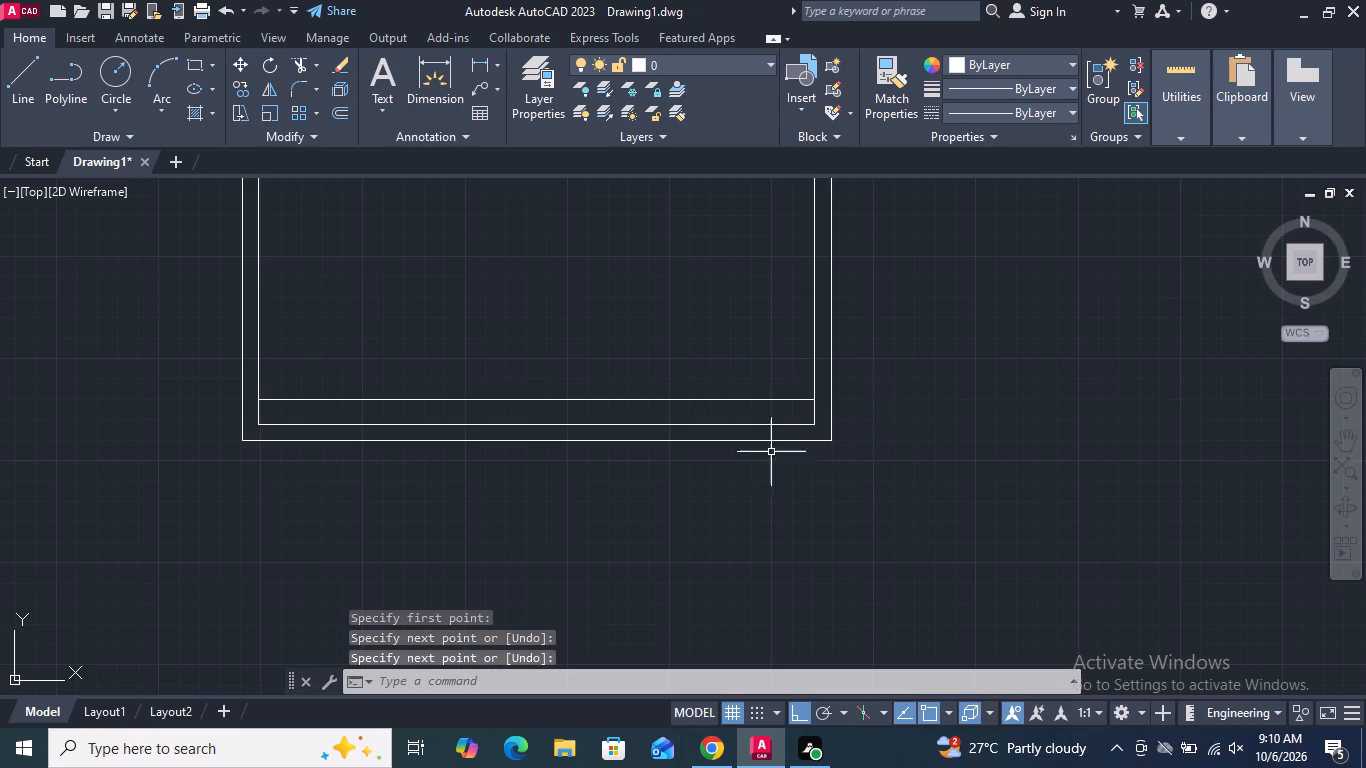
# Trim away the inner rectangle's old bottom edge and both side stubs below the new horizontal line.
pyautogui.click(299, 67)
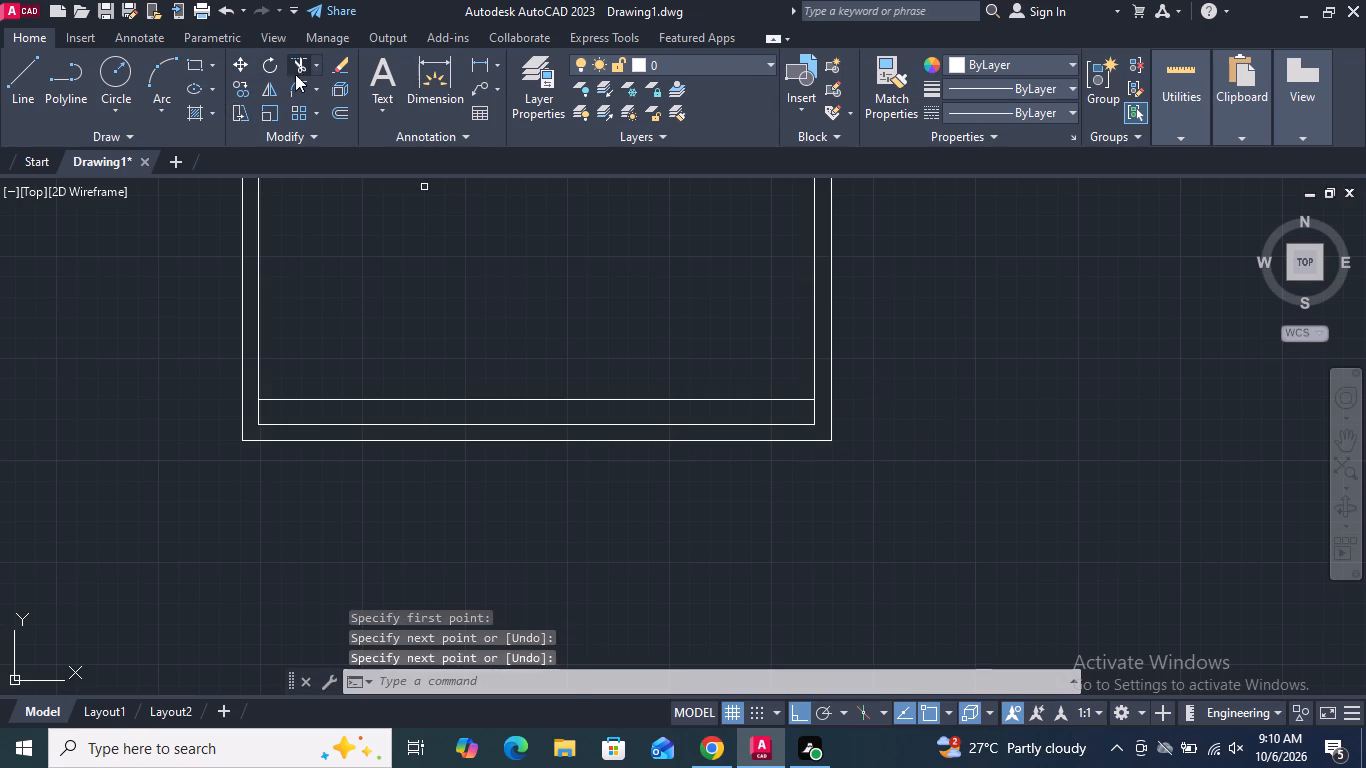
pyautogui.scroll(3, 257, 427)
pyautogui.moveTo(310, 429); pyautogui.dragTo(290, 407)
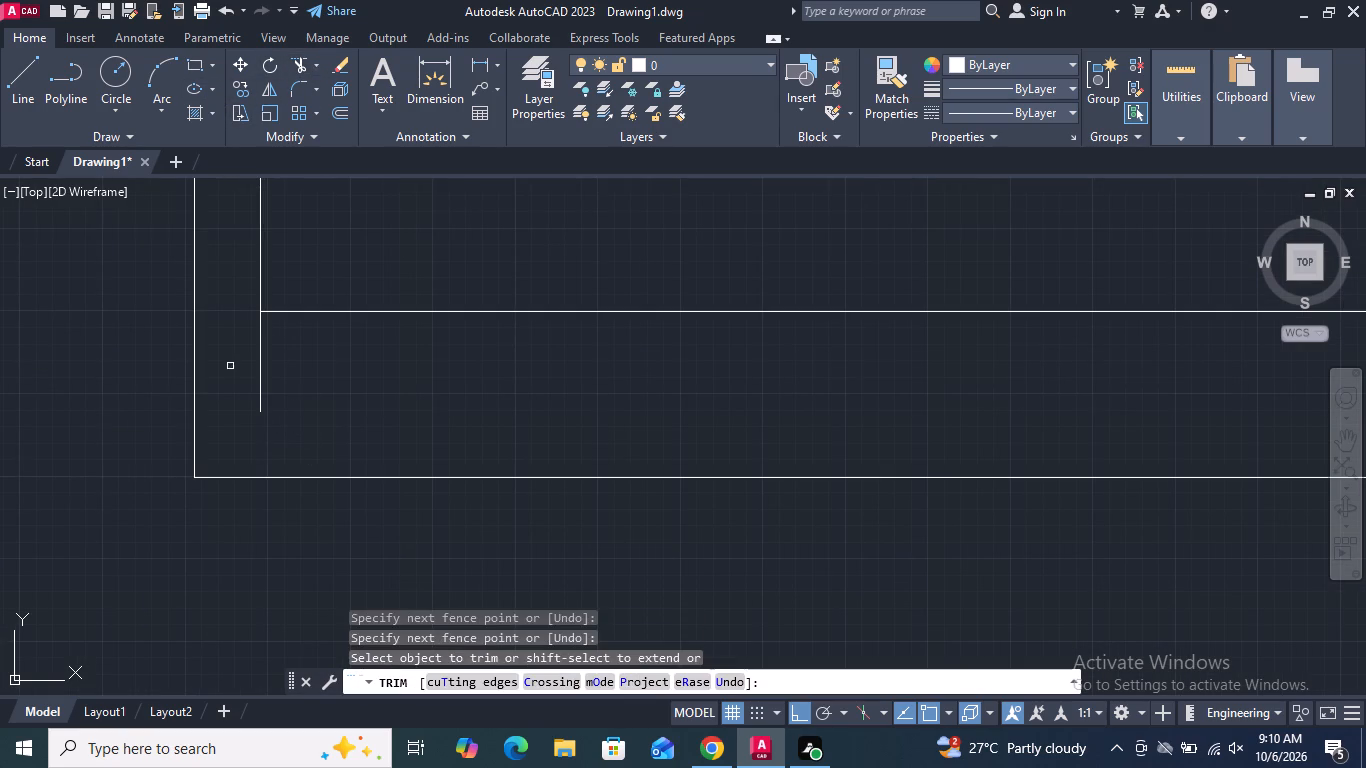
pyautogui.moveTo(244, 380); pyautogui.dragTo(320, 388)
pyautogui.scroll(-4, 321, 388)
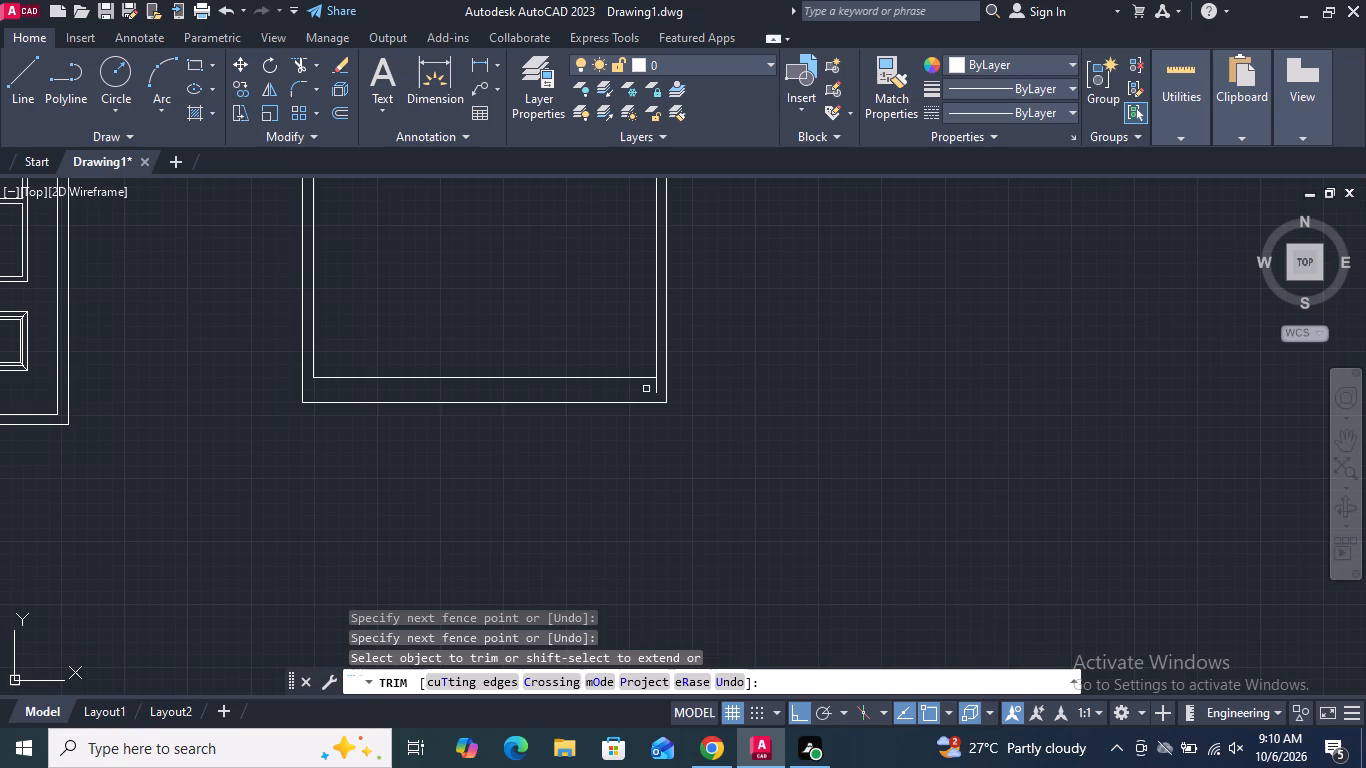
pyautogui.scroll(2, 648, 387)
pyautogui.click(659, 381)
pyautogui.scroll(-1, 641, 390)
pyautogui.press('Return')
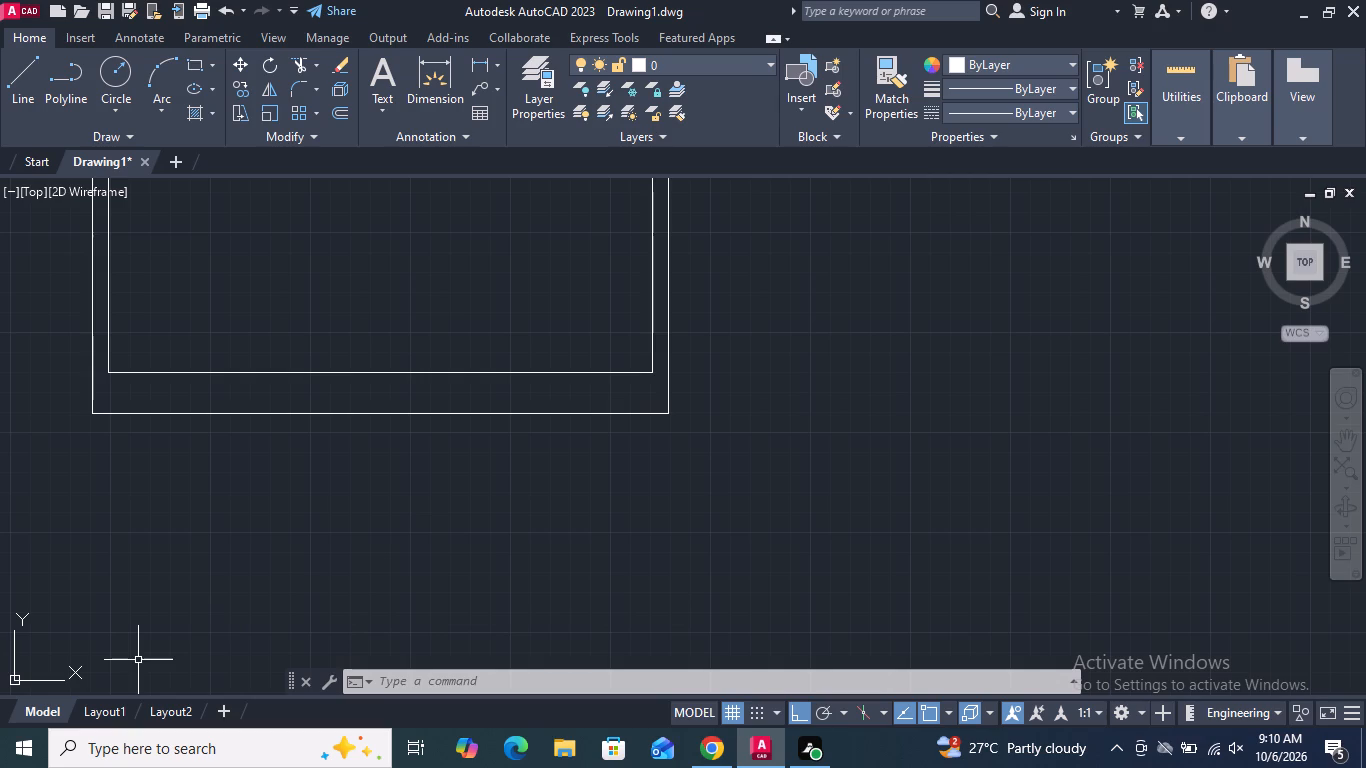
# Draw a vertical centre line from the midpoint of the inner bottom line to the frame's inner top edge.
pyautogui.scroll(-3, 540, 461)
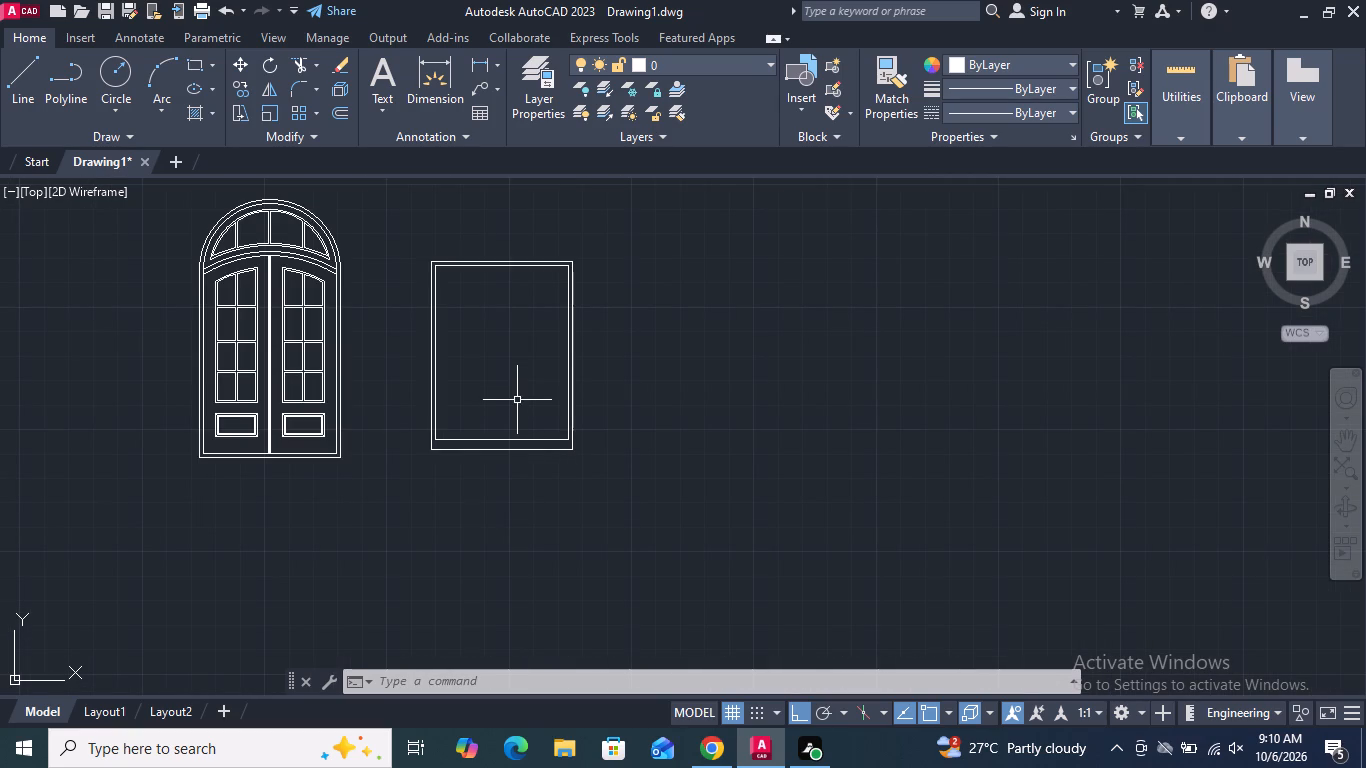
pyautogui.moveTo(473, 382); pyautogui.dragTo(473, 405, button='middle')
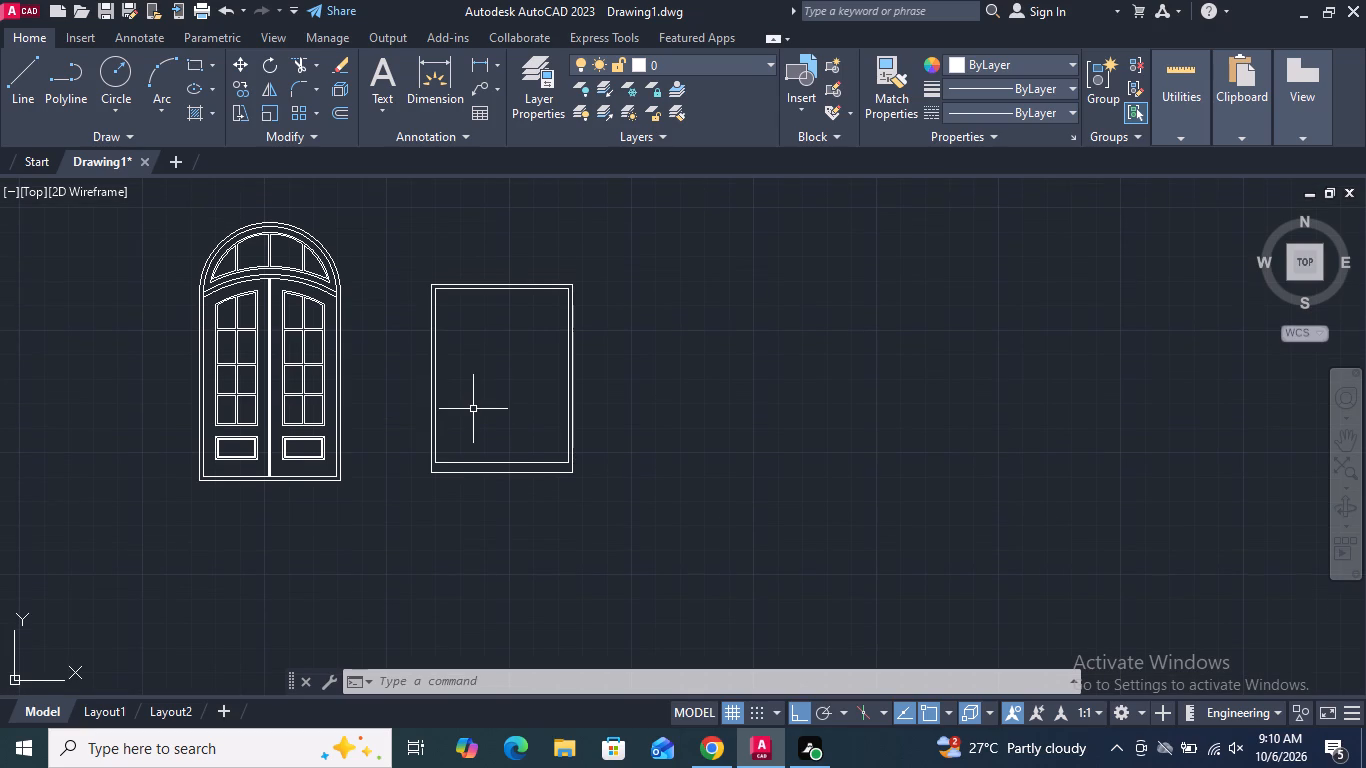
pyautogui.click(18, 92)
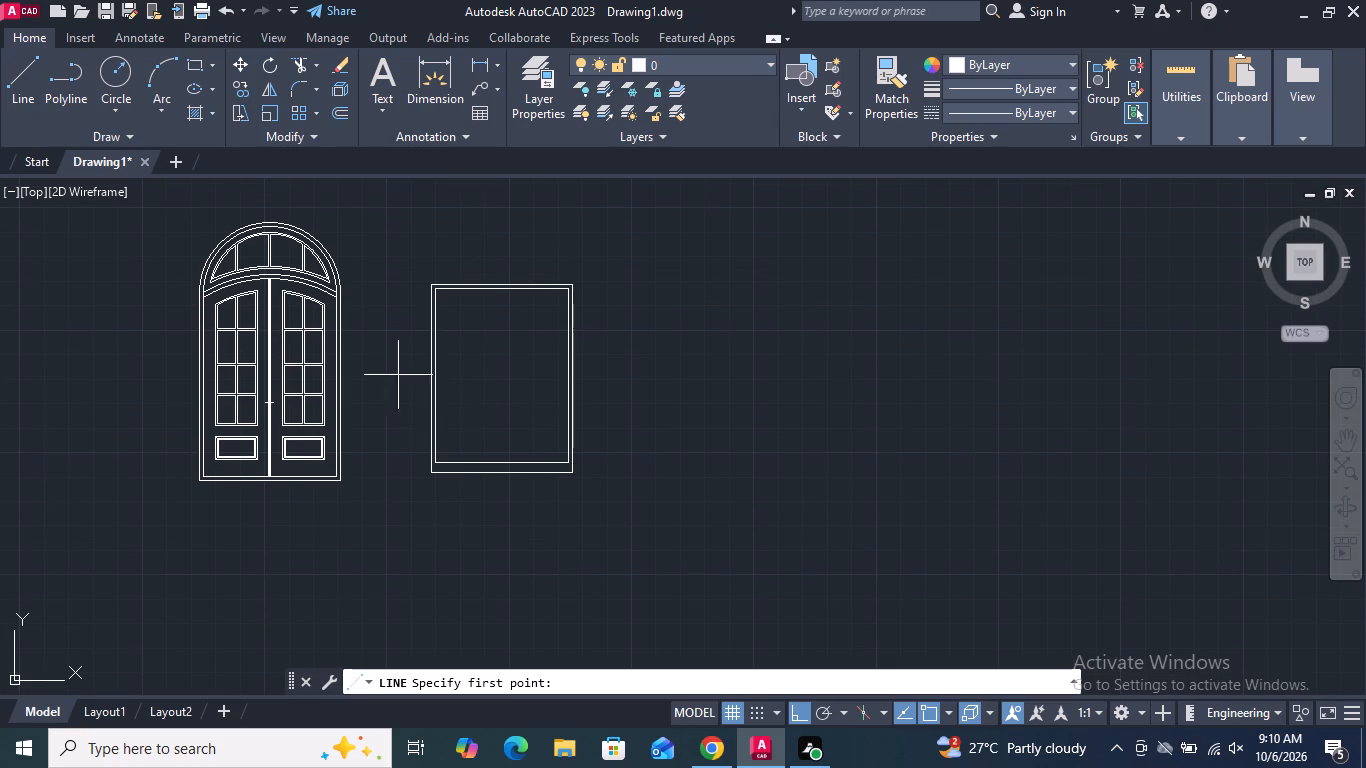
pyautogui.click(499, 460)
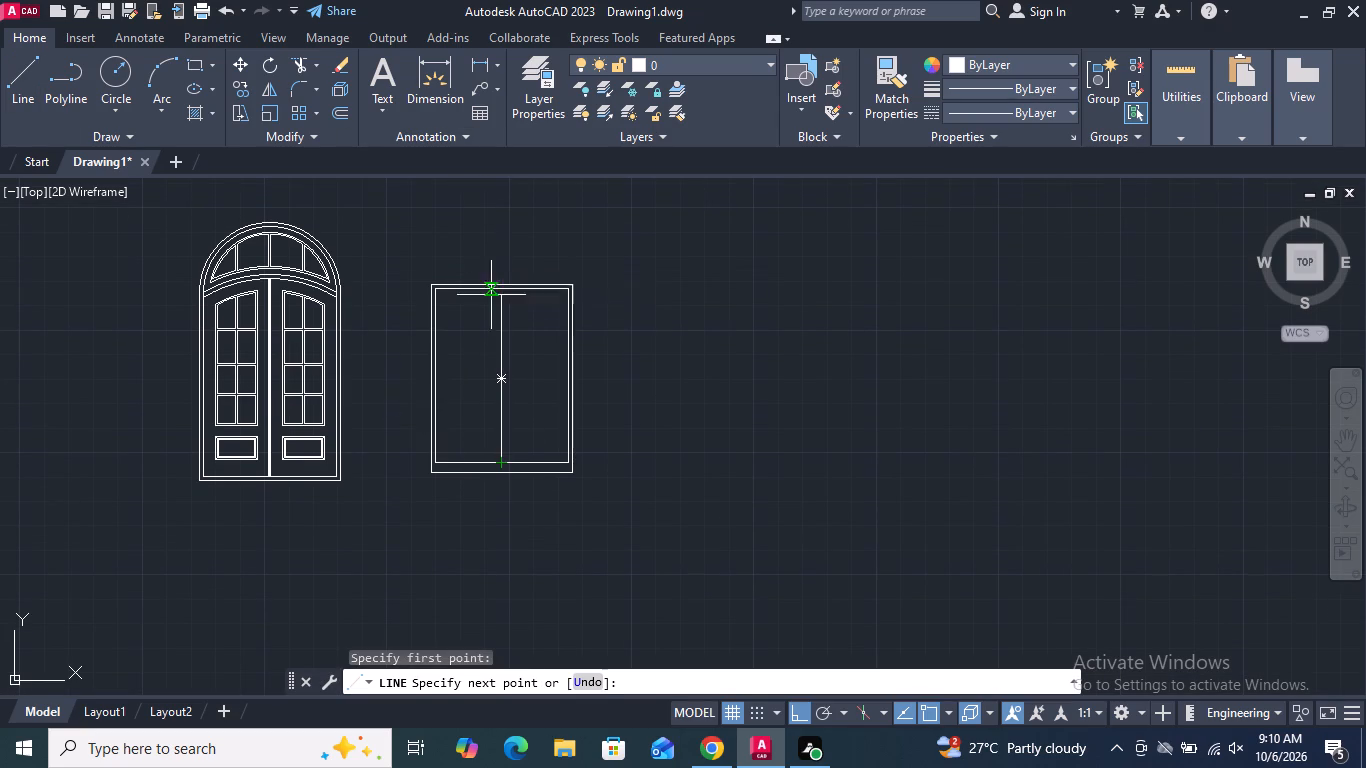
pyautogui.scroll(3, 490, 299)
pyautogui.click(529, 257)
pyautogui.press('Return')
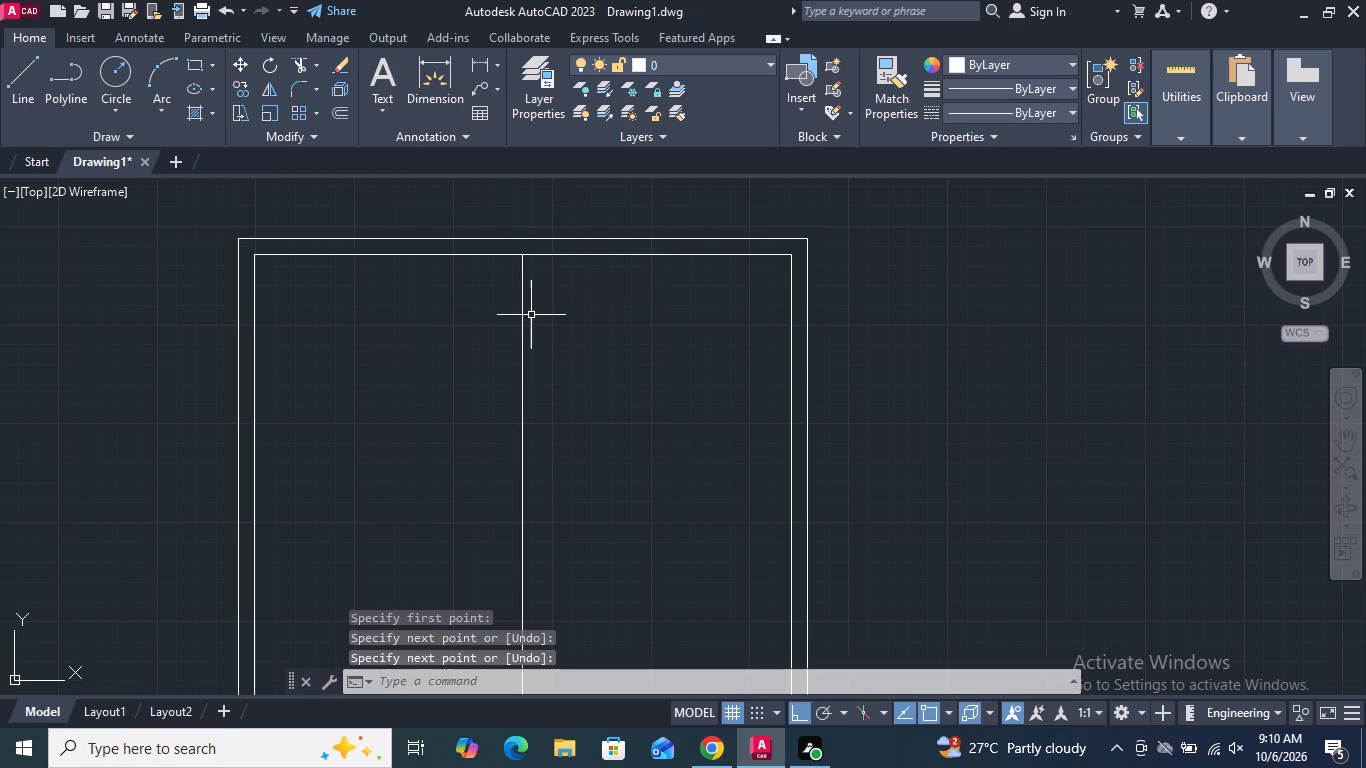
# Offset the vertical centre line 1/2" to its left side, undoing the first attempt and repeating it.
pyautogui.moveTo(531, 315); pyautogui.dragTo(511, 322)
pyautogui.moveTo(427, 379); pyautogui.dragTo(434, 368)
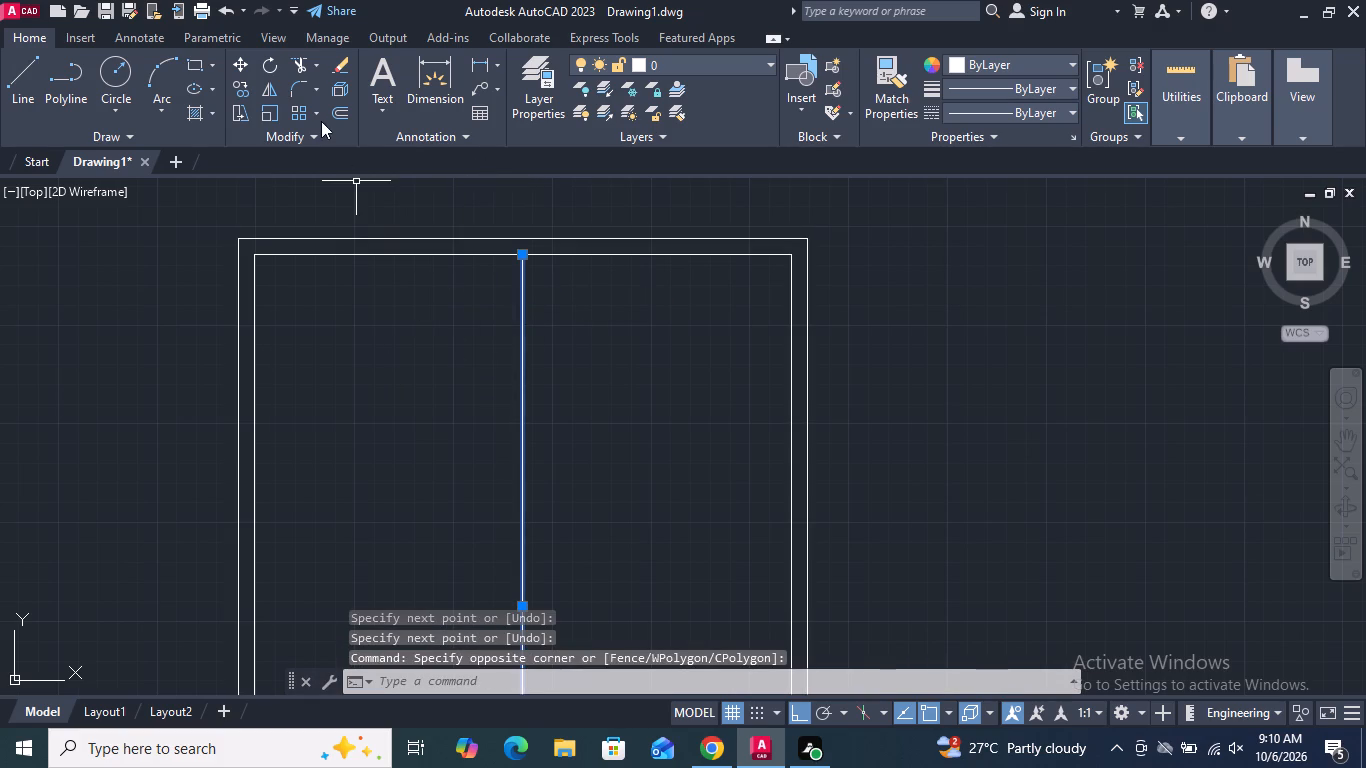
pyautogui.click(336, 112)
pyautogui.press('1')
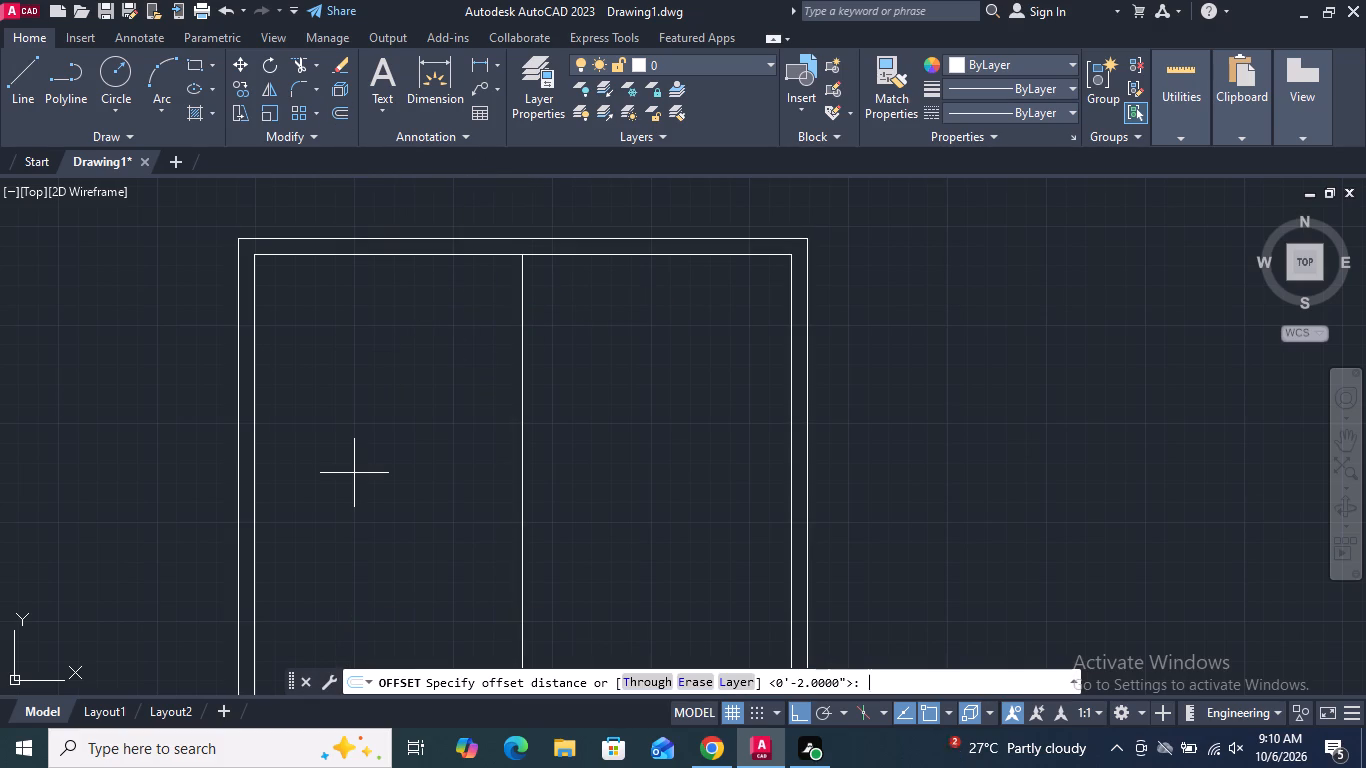
pyautogui.press('/')
pyautogui.press('2')
pyautogui.hotkey('shift', '"')
pyautogui.press('Return')
pyautogui.click(485, 436)
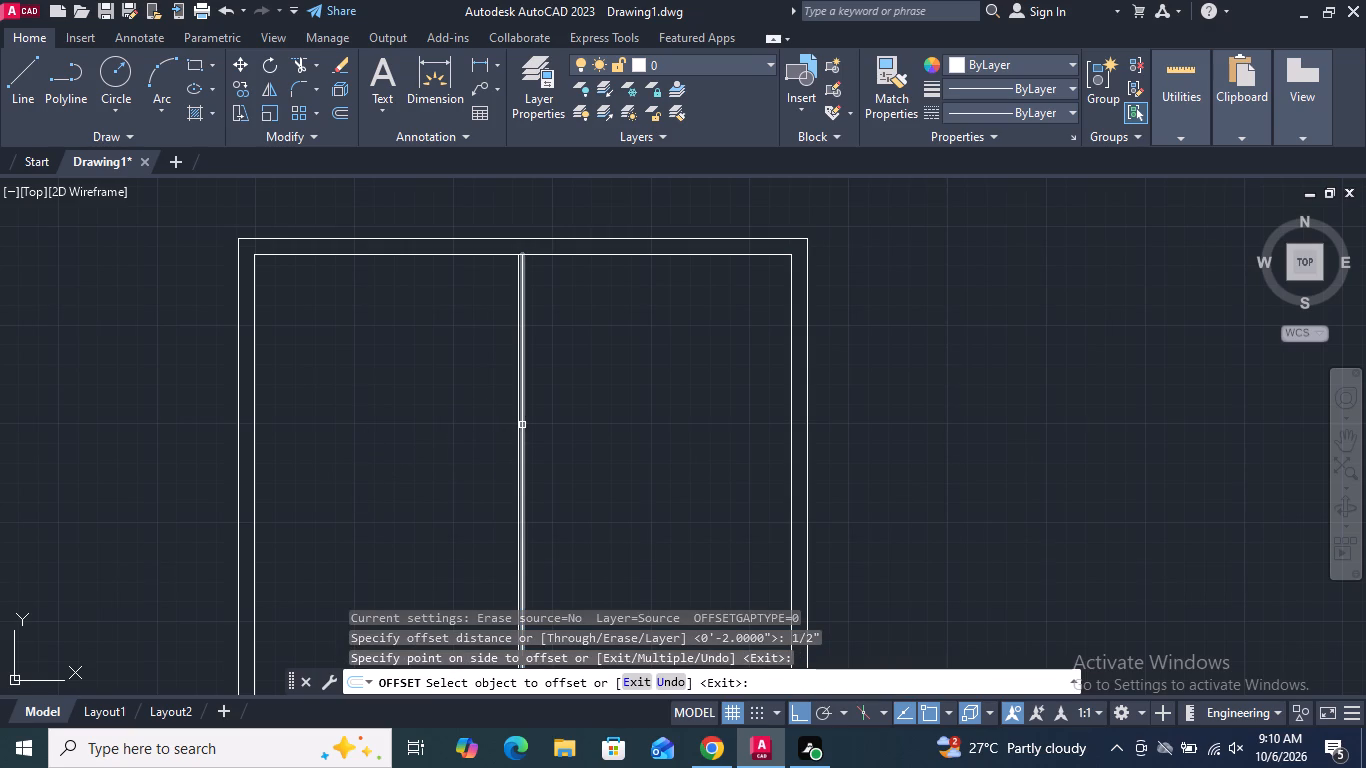
pyautogui.click(568, 437)
pyautogui.hotkey('ctrl', 'z')
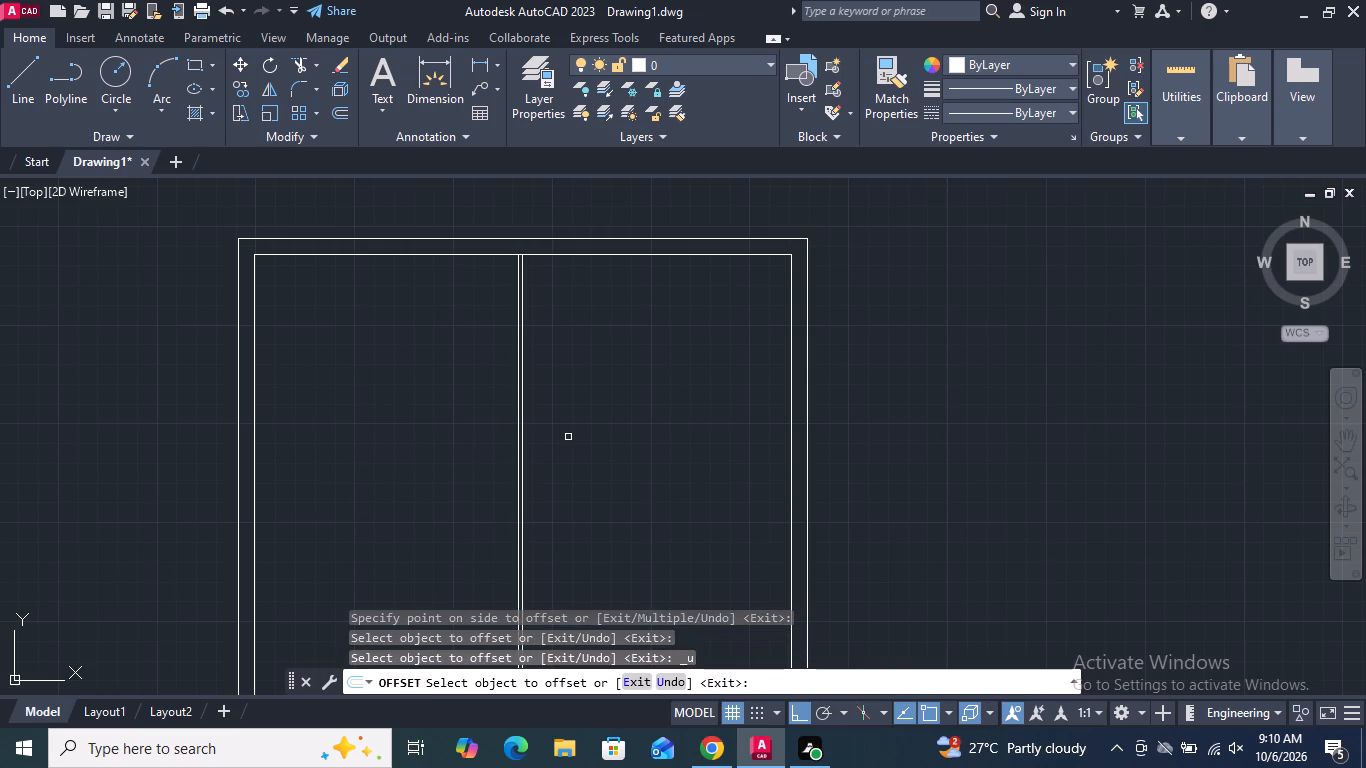
pyautogui.hotkey('ctrl', 'z')
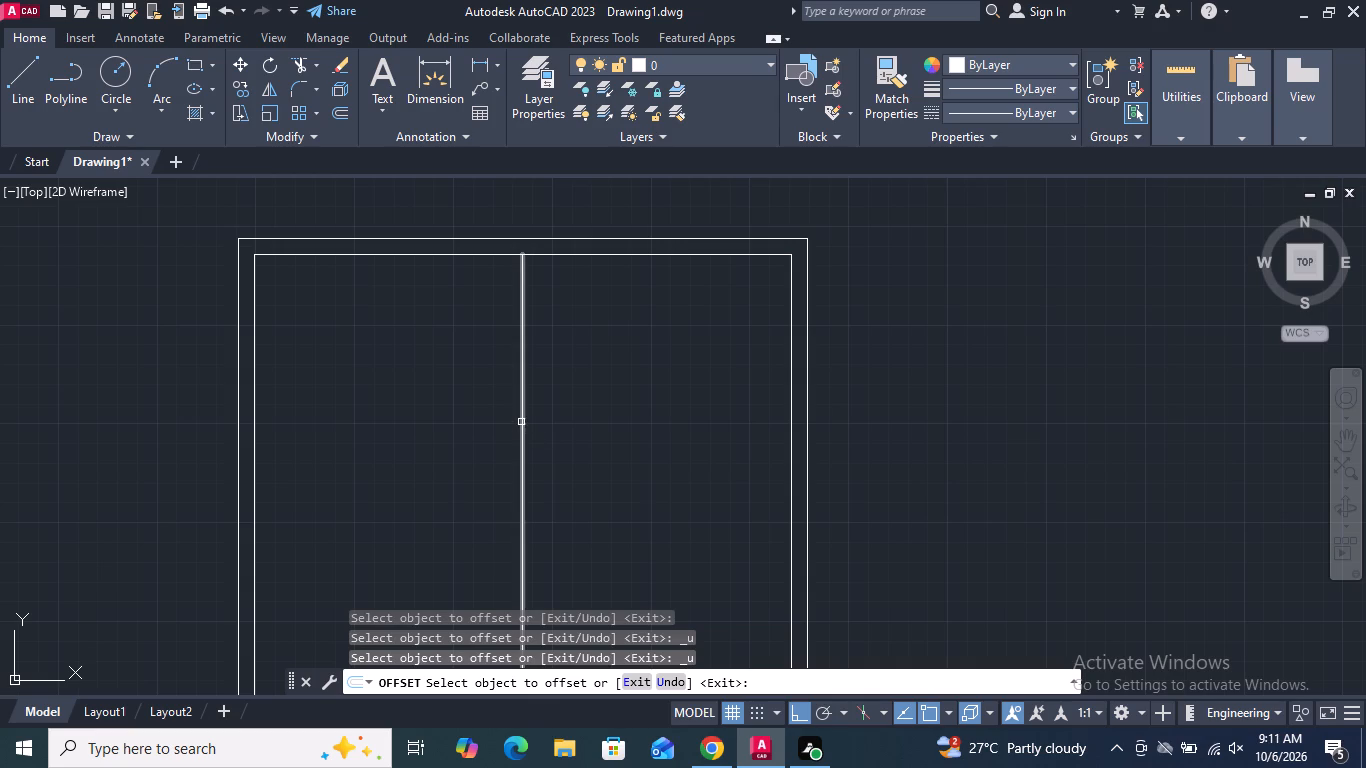
pyautogui.click(521, 422)
pyautogui.click(484, 420)
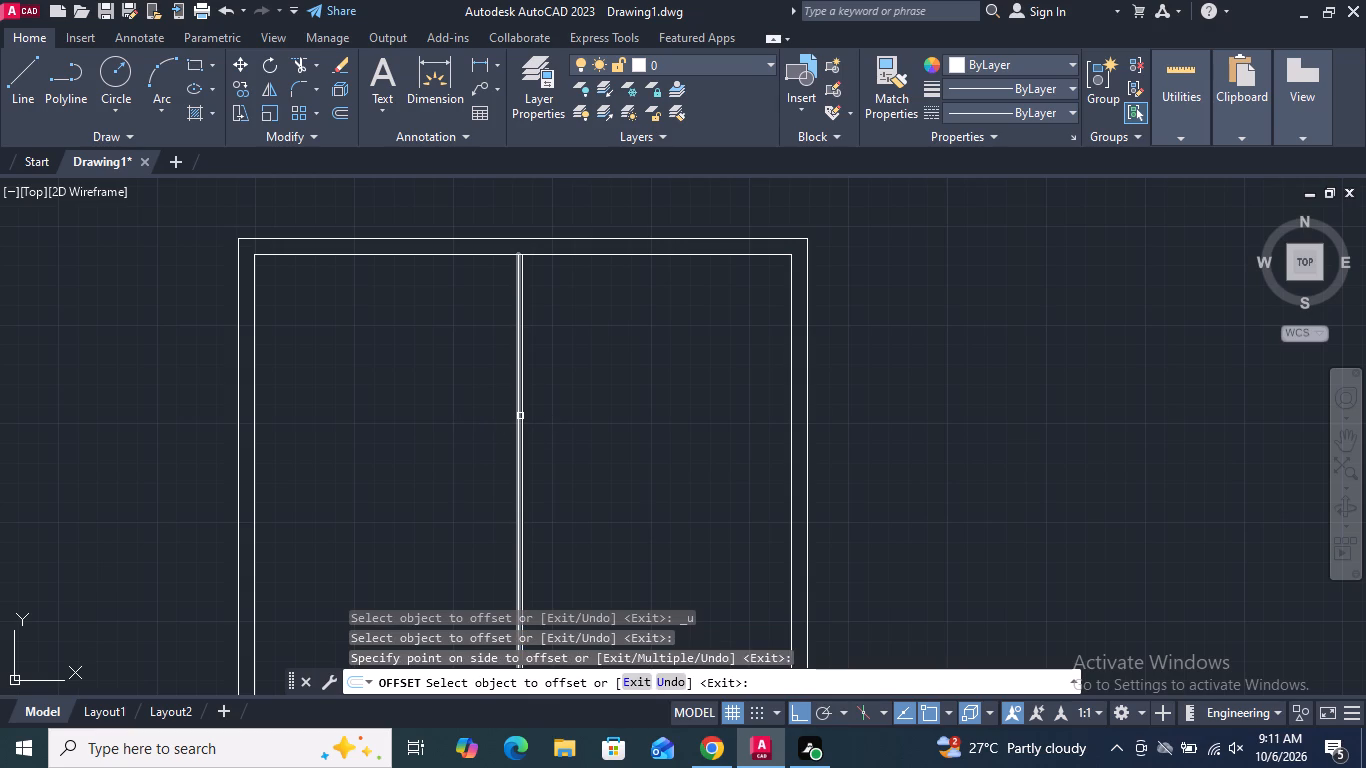
# Offset the vertical centre line 1/2" to its right side.
pyautogui.click(521, 415)
pyautogui.click(533, 412)
pyautogui.click(524, 413)
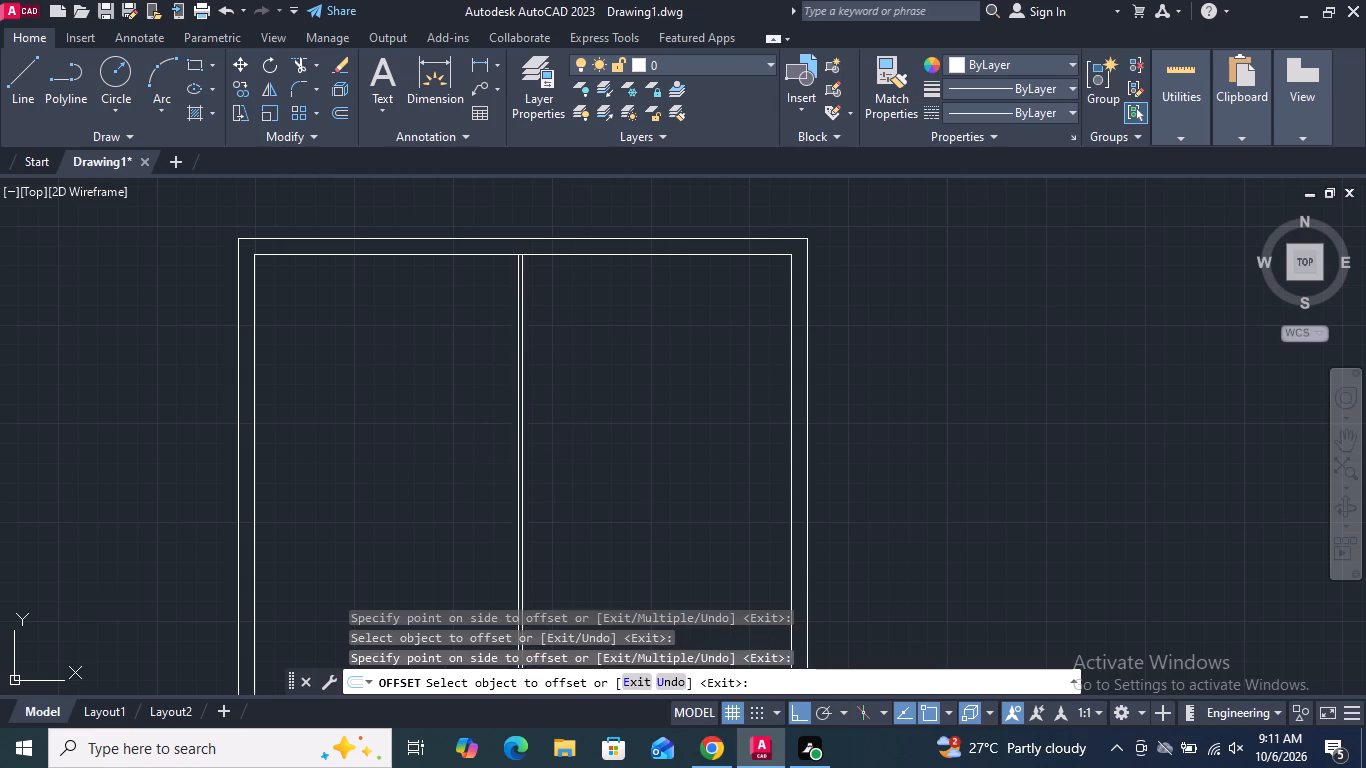
pyautogui.click(550, 409)
pyautogui.click(607, 441)
pyautogui.press('Return')
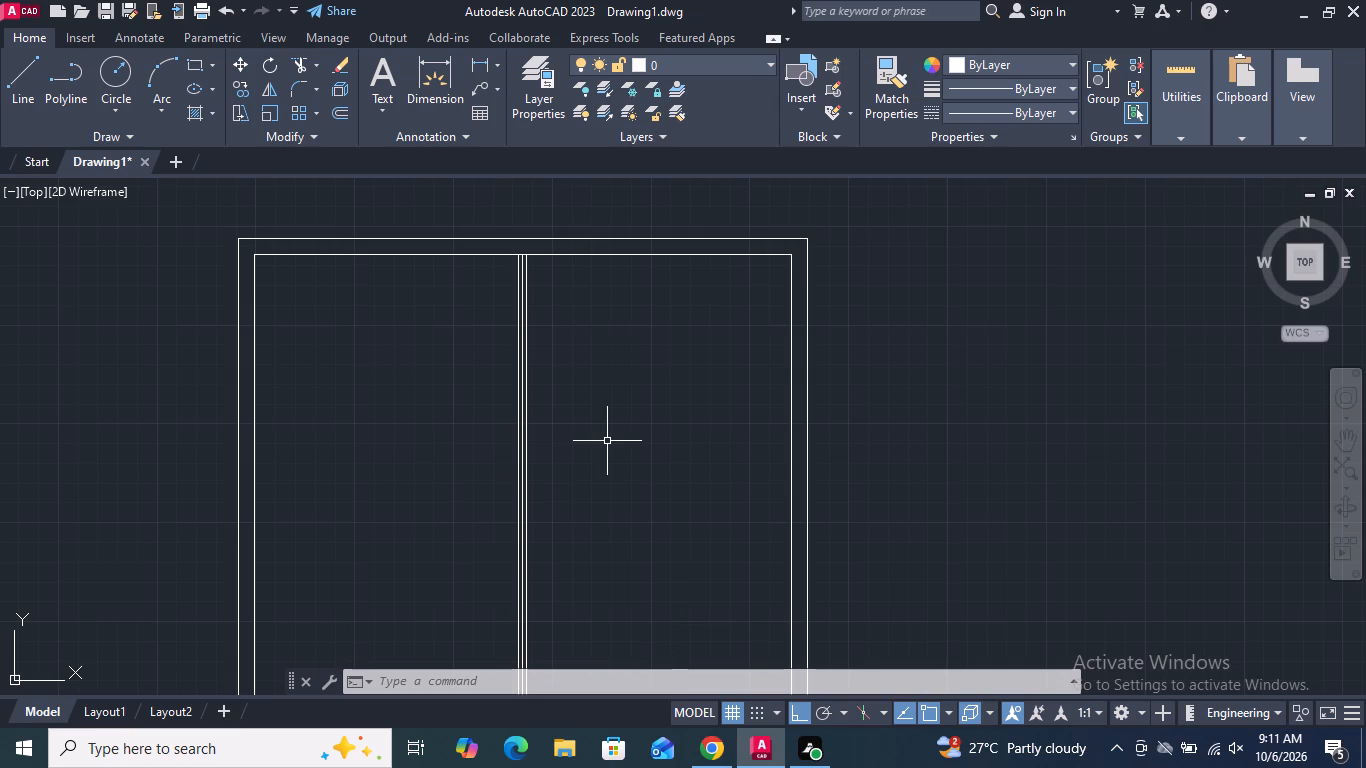
pyautogui.moveTo(593, 413); pyautogui.dragTo(572, 314, button='middle')
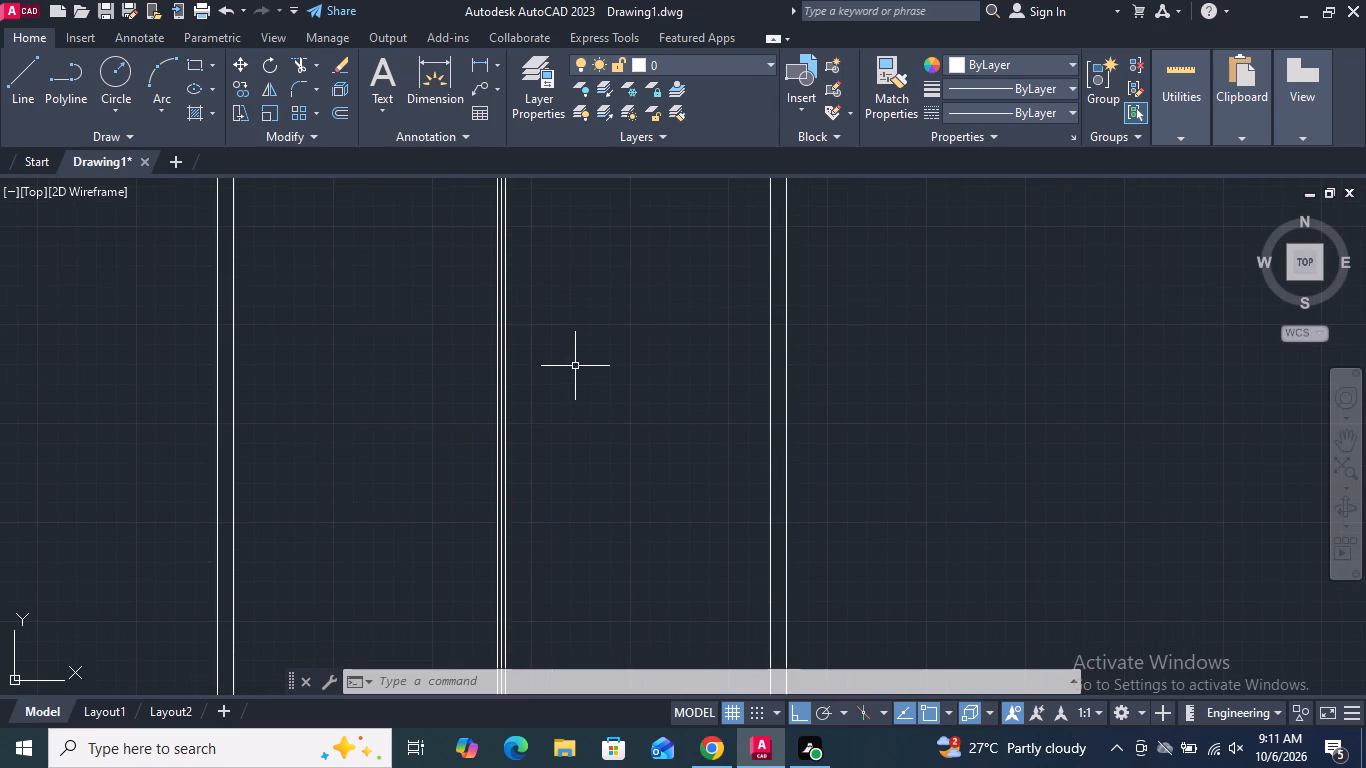
# Offset the rectangular door's inner frame outline 6" inward.
pyautogui.scroll(-1, 577, 367)
pyautogui.moveTo(587, 440); pyautogui.dragTo(576, 379, button='middle')
pyautogui.scroll(-1, 576, 379)
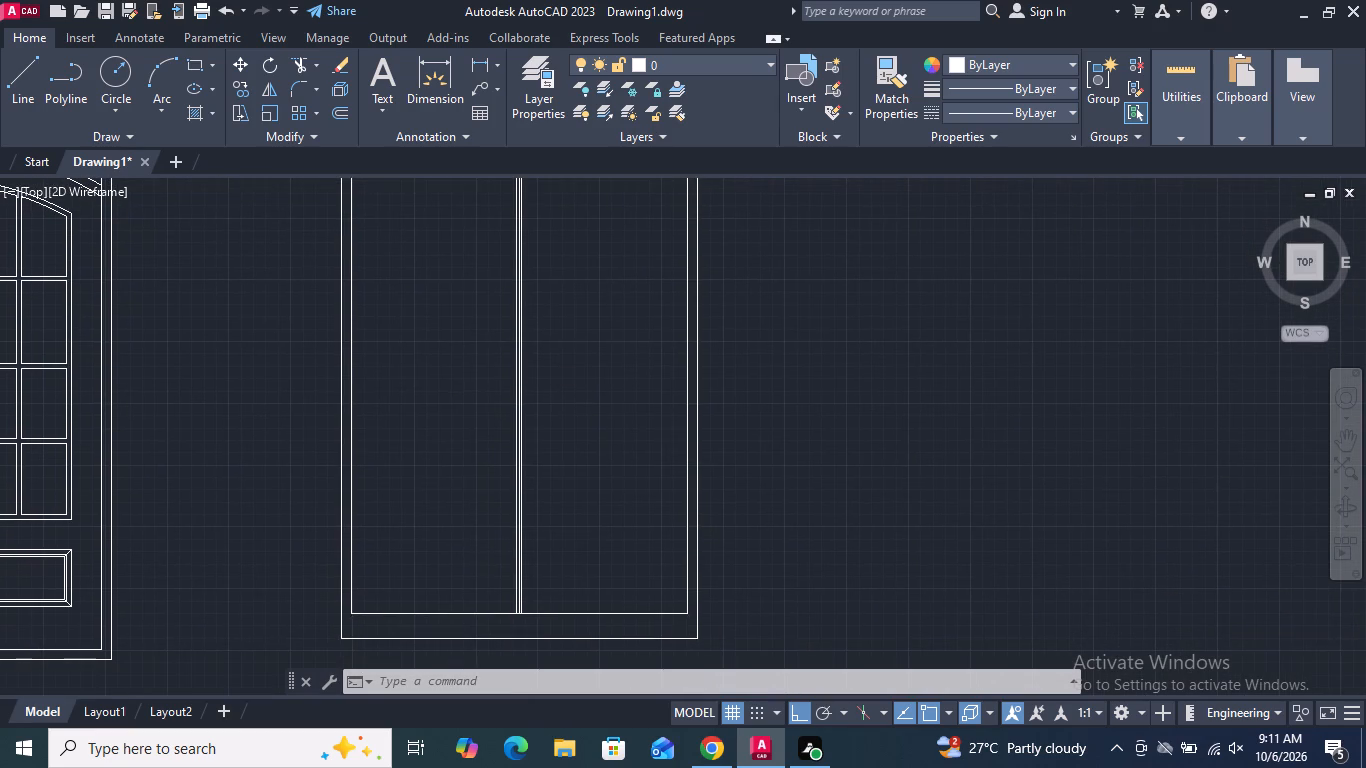
pyautogui.moveTo(576, 379); pyautogui.dragTo(570, 407, button='middle')
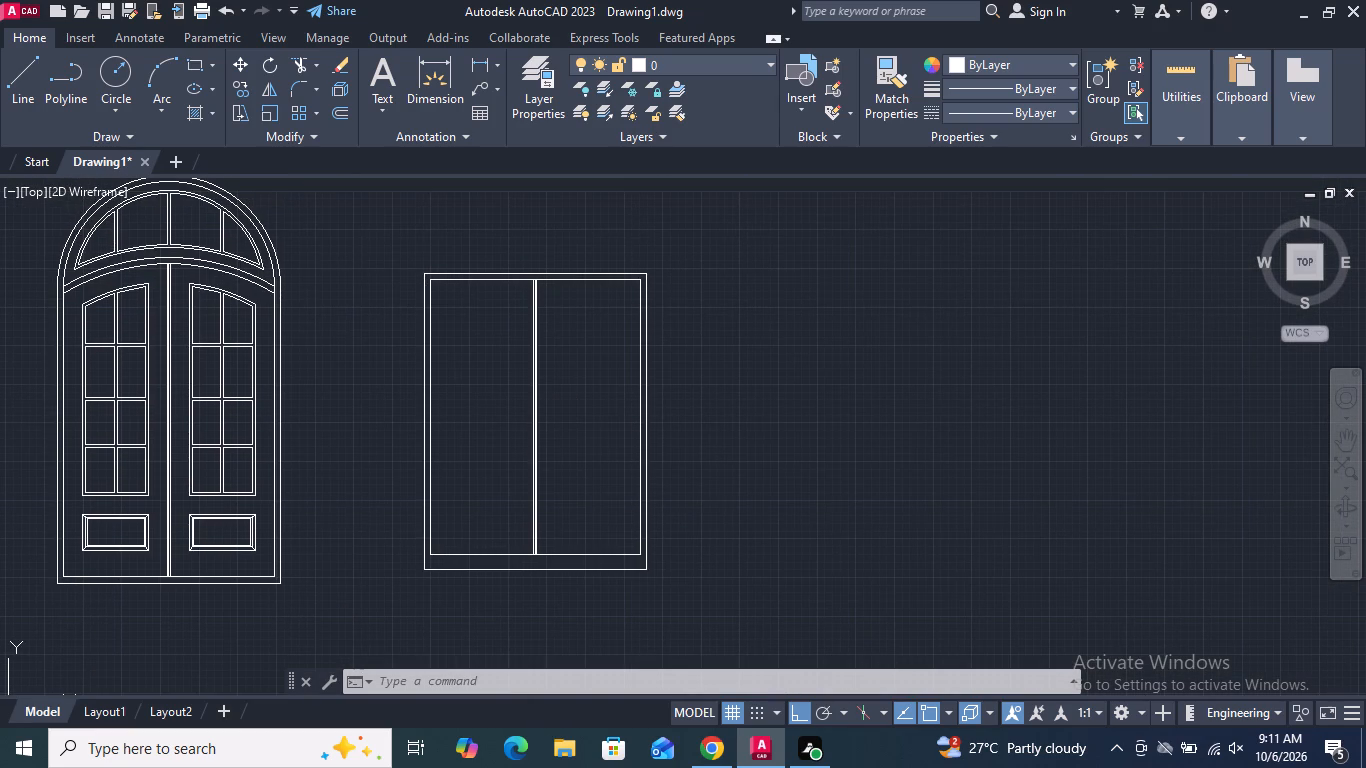
pyautogui.moveTo(570, 407); pyautogui.dragTo(564, 433, button='middle')
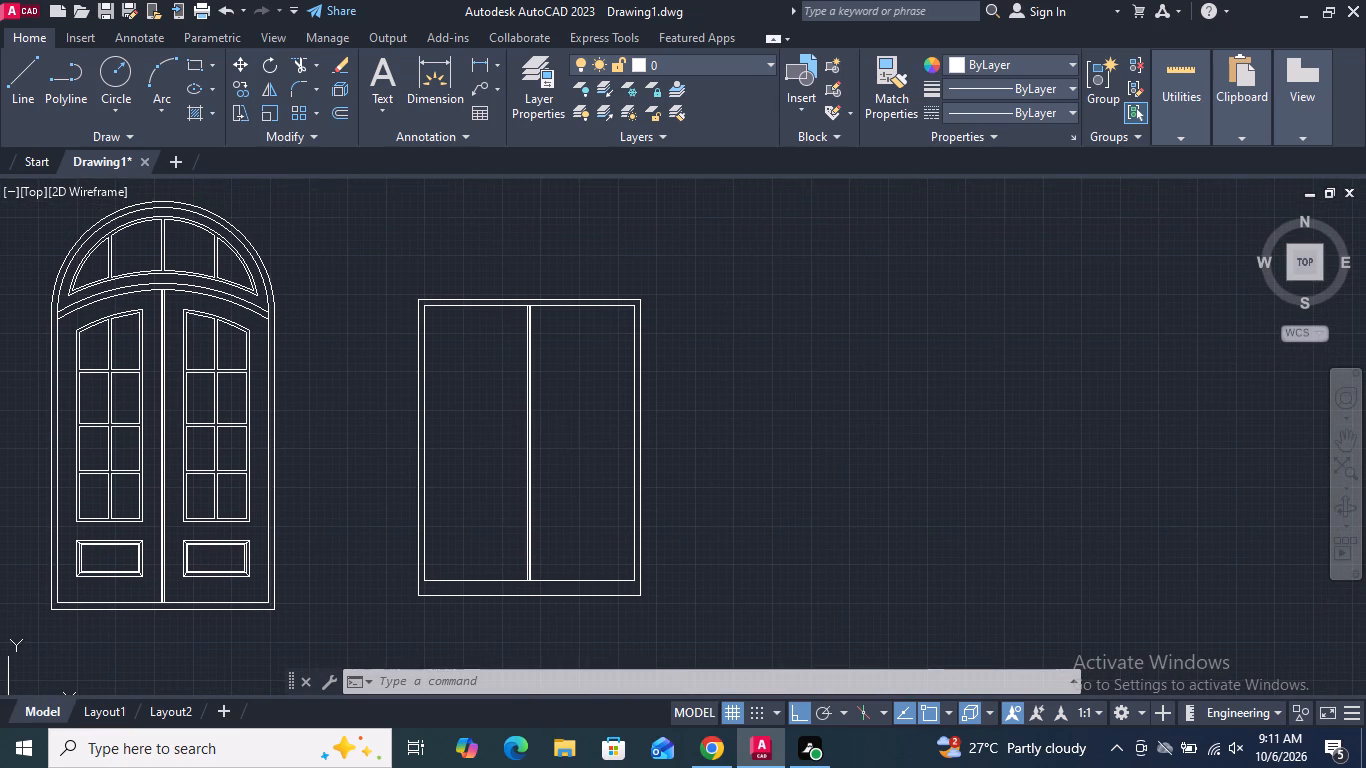
pyautogui.click(345, 117)
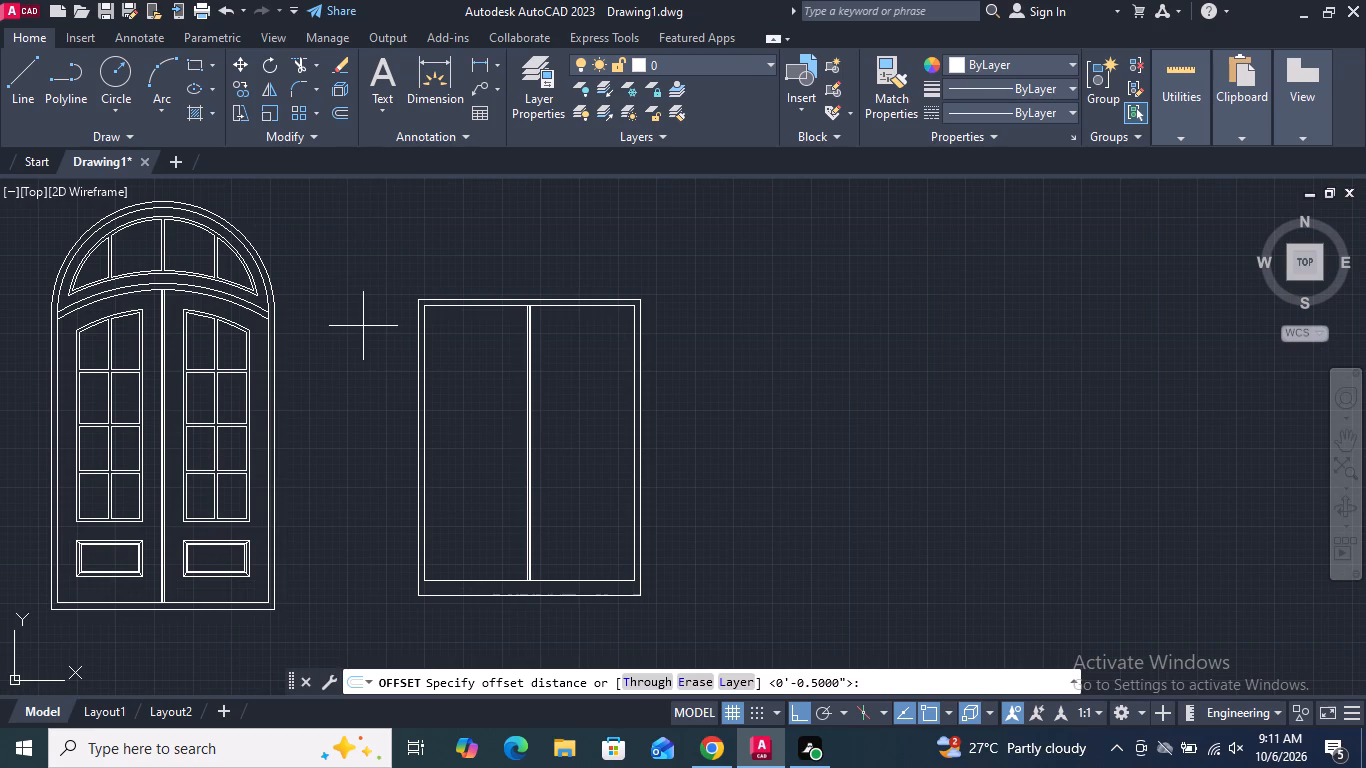
pyautogui.write('6"')
pyautogui.press('Return')
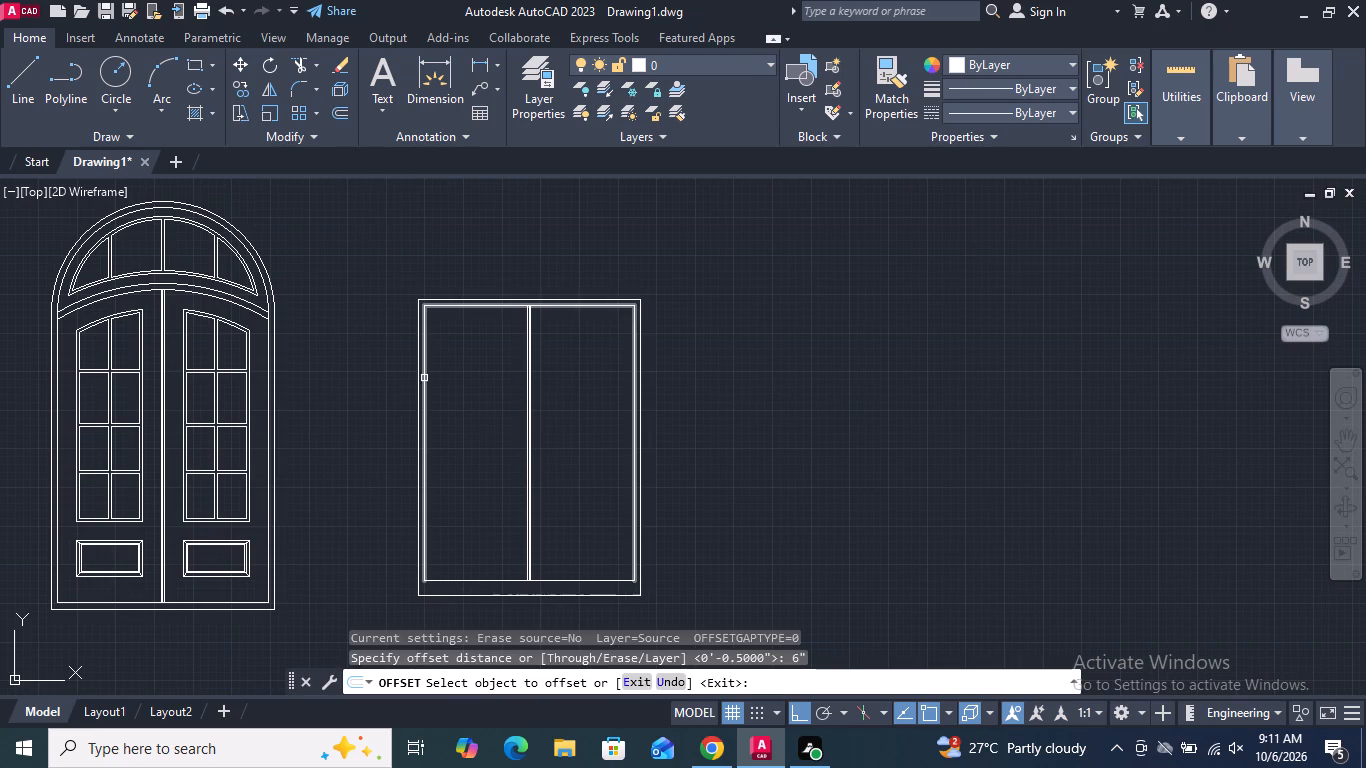
pyautogui.click(425, 375)
pyautogui.click(472, 399)
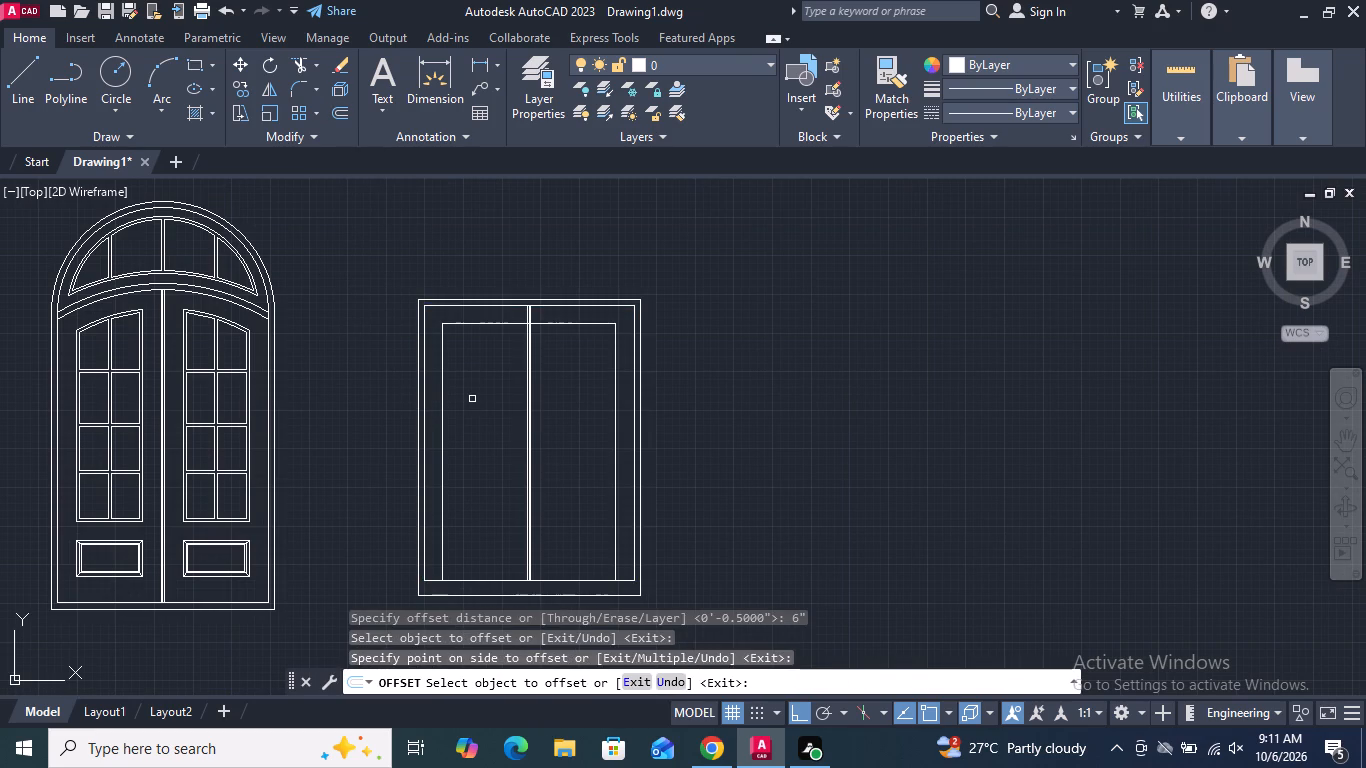
pyautogui.press('Return')
# Offset the innermost door outline another 2" inward.
pyautogui.press('Return')
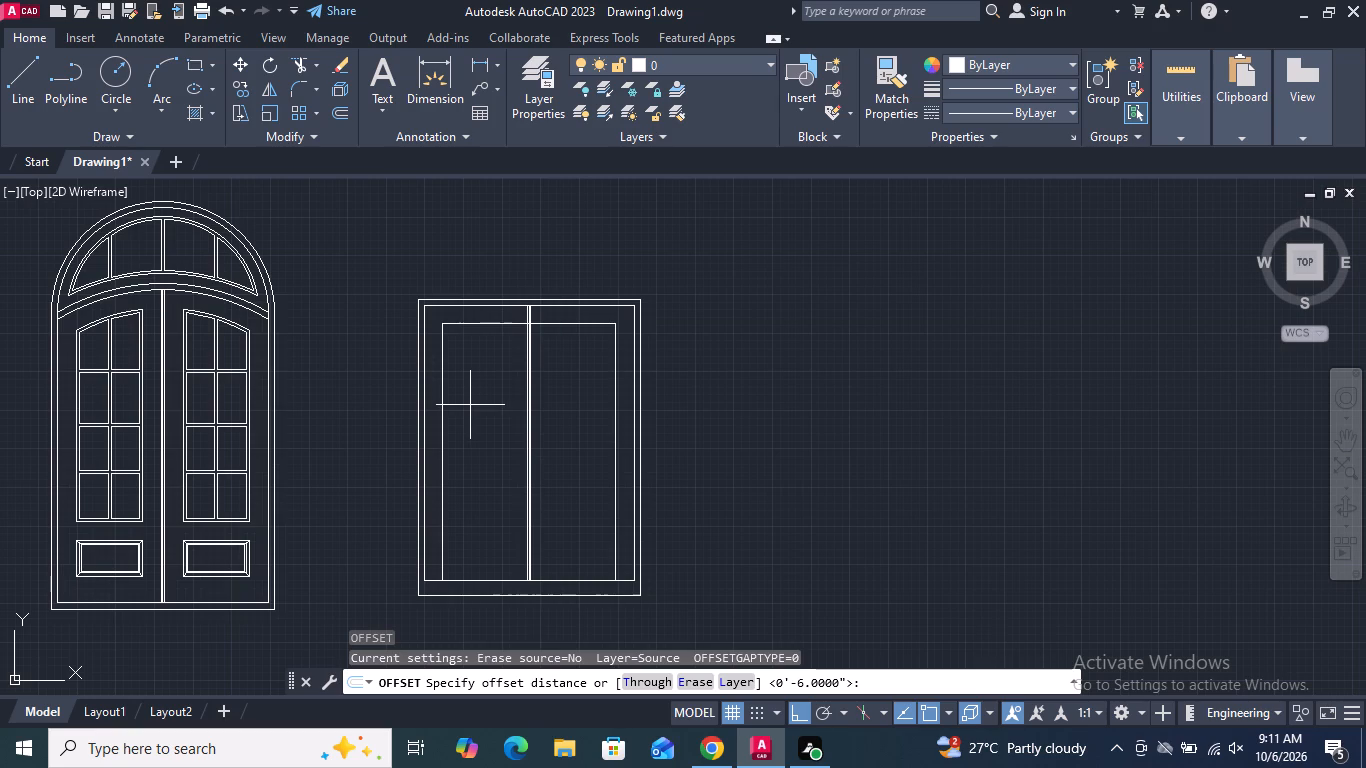
pyautogui.press('2')
pyautogui.hotkey('shift', '"')
pyautogui.press('Return')
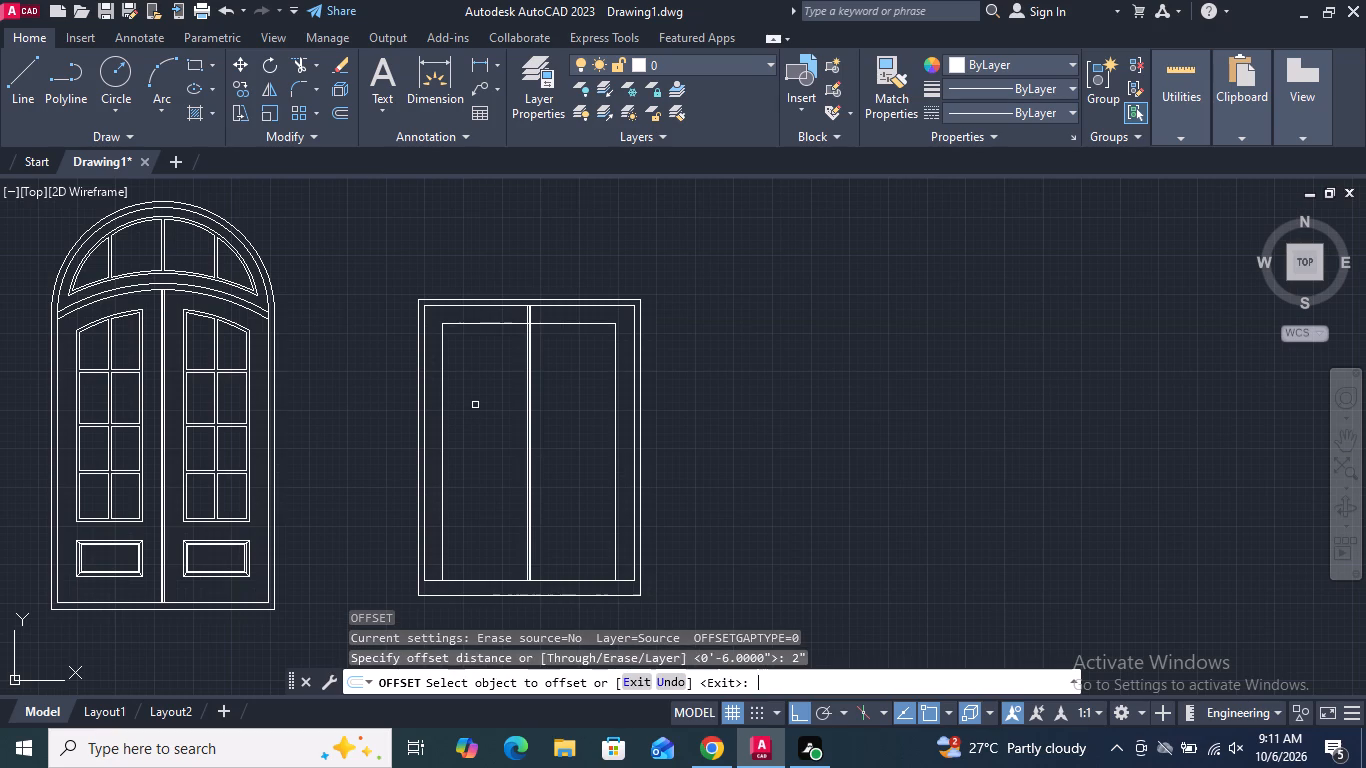
pyautogui.moveTo(443, 401); pyautogui.dragTo(453, 400)
pyautogui.click(492, 406)
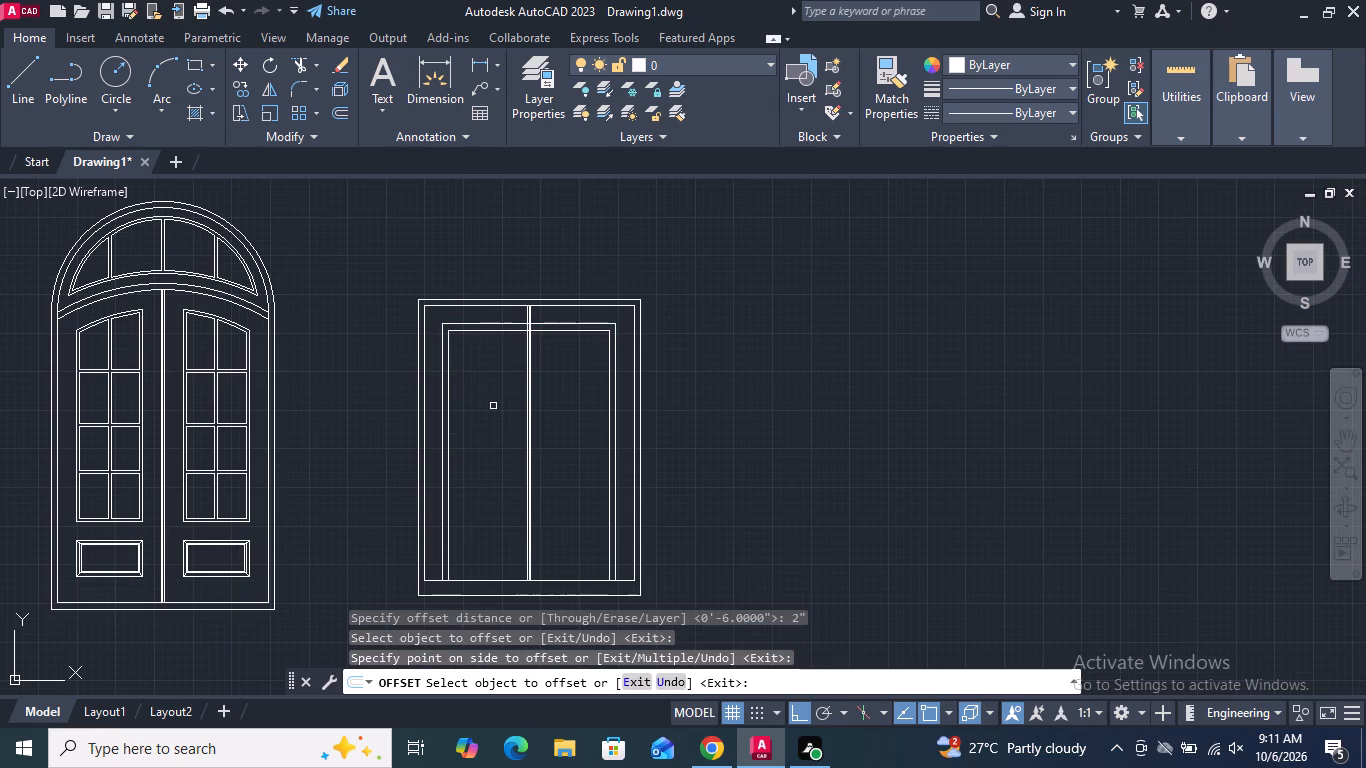
pyautogui.press('Return')
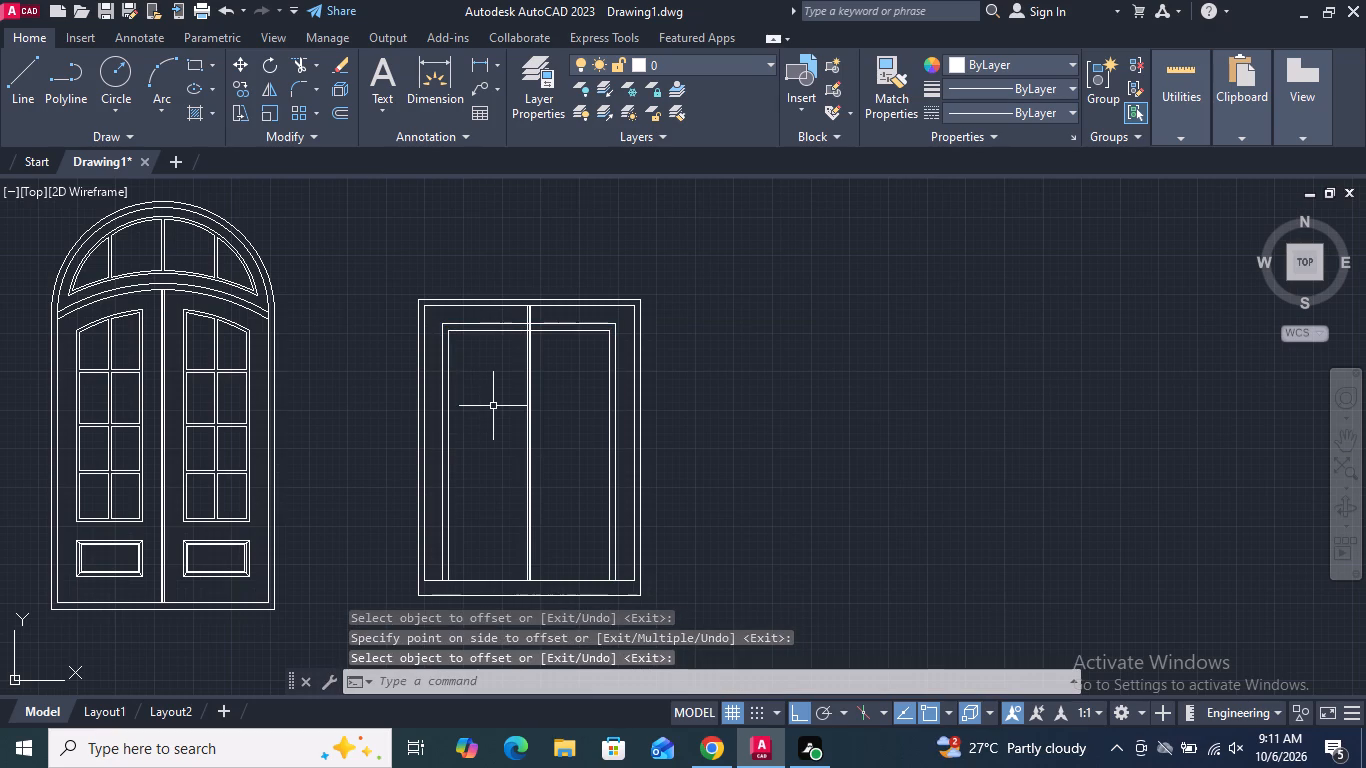
# Erase the frame's original inner outline between the outer rectangle and the two panel outlines.
pyautogui.click(425, 396)
pyautogui.press('Delete')
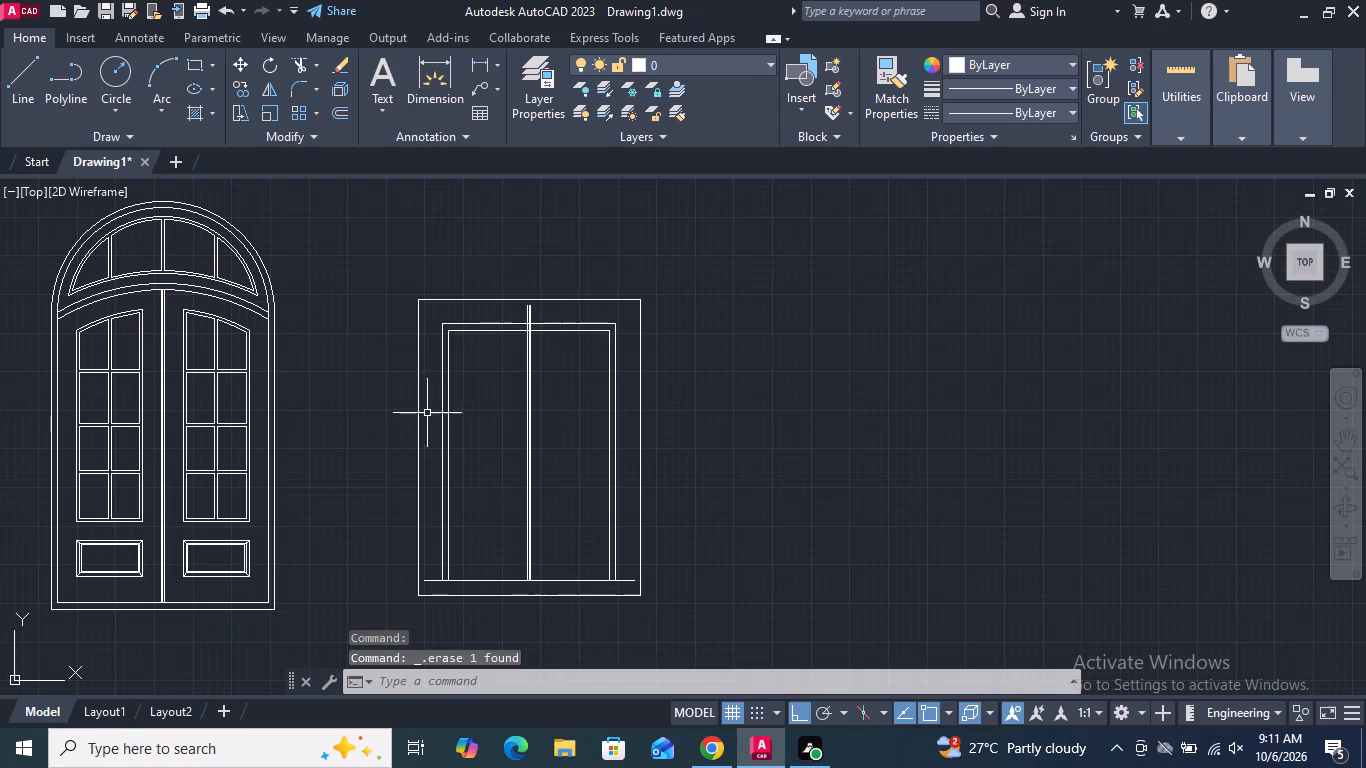
# Offset the rectangular door's outer rectangle 1" inward.
pyautogui.click(339, 115)
pyautogui.press('1')
pyautogui.hotkey('shift', '"')
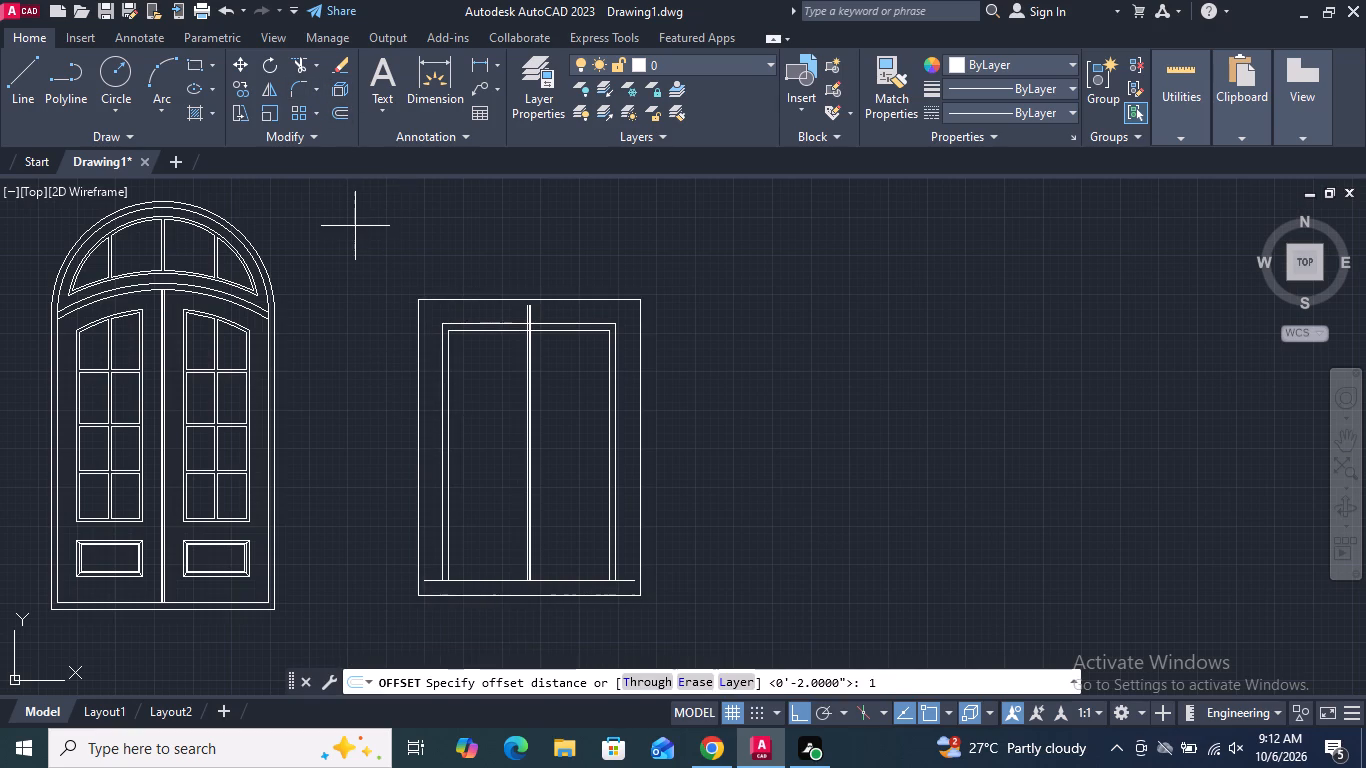
pyautogui.press('Return')
pyautogui.click(420, 384)
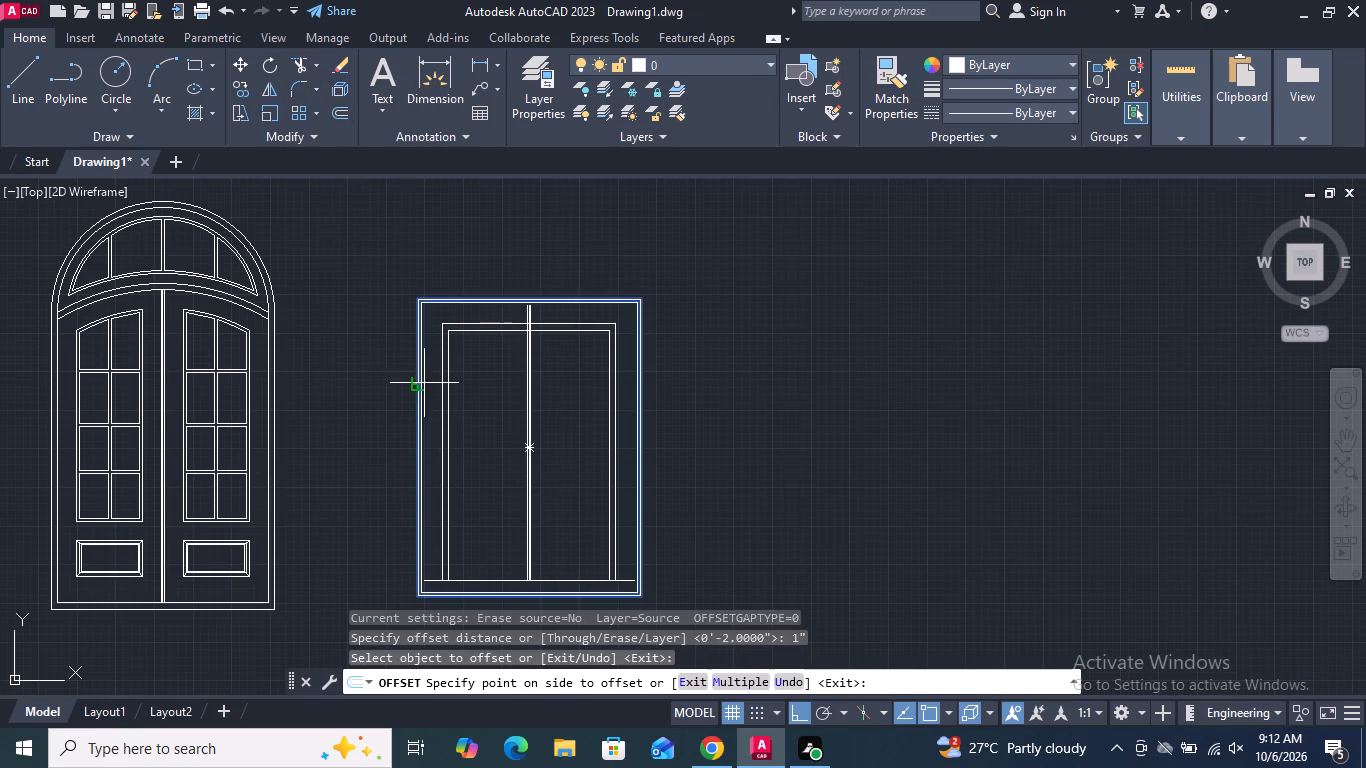
pyautogui.click(431, 379)
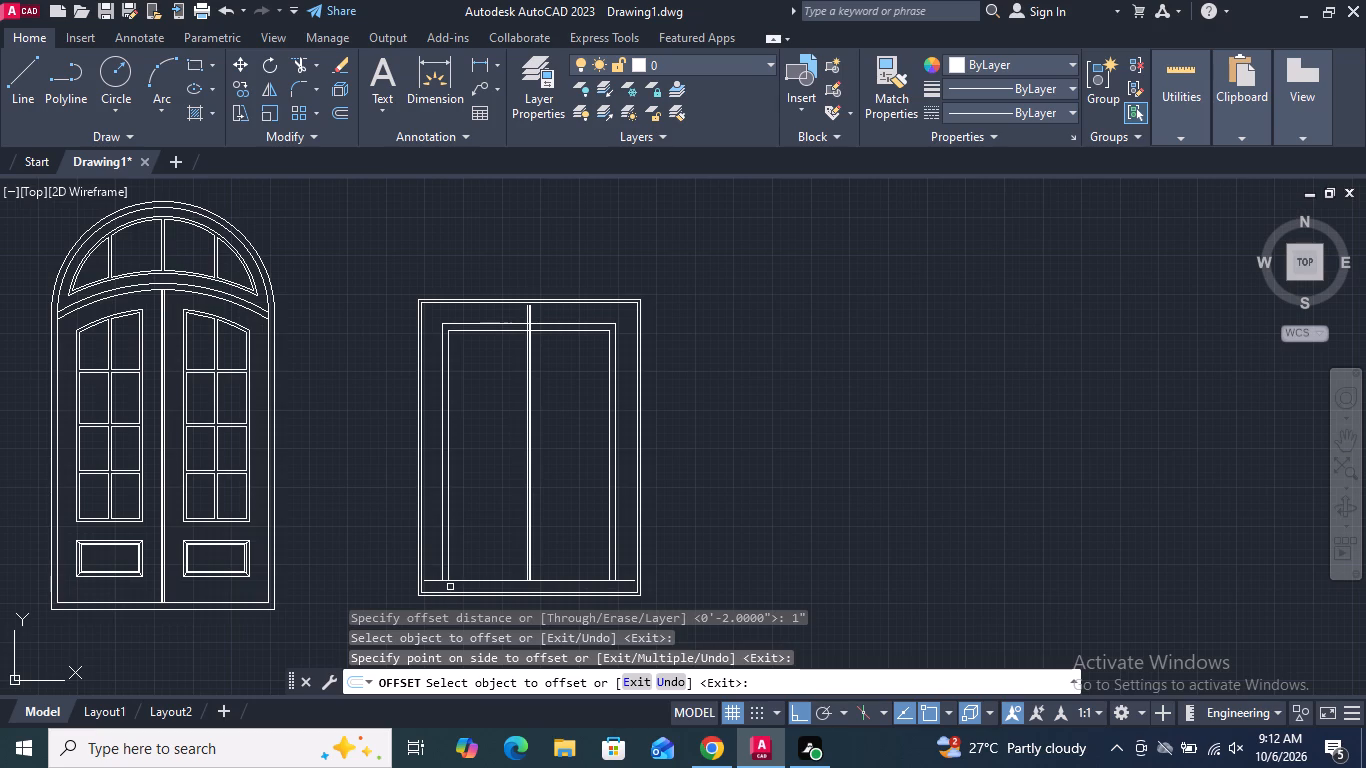
# Extend both ends of the horizontal line above the door's bottom edge to the sides of the inner frame rectangle.
pyautogui.scroll(1, 450, 587)
pyautogui.moveTo(449, 587); pyautogui.dragTo(448, 500, button='middle')
pyautogui.scroll(3, 448, 500)
pyautogui.scroll(2, 326, 496)
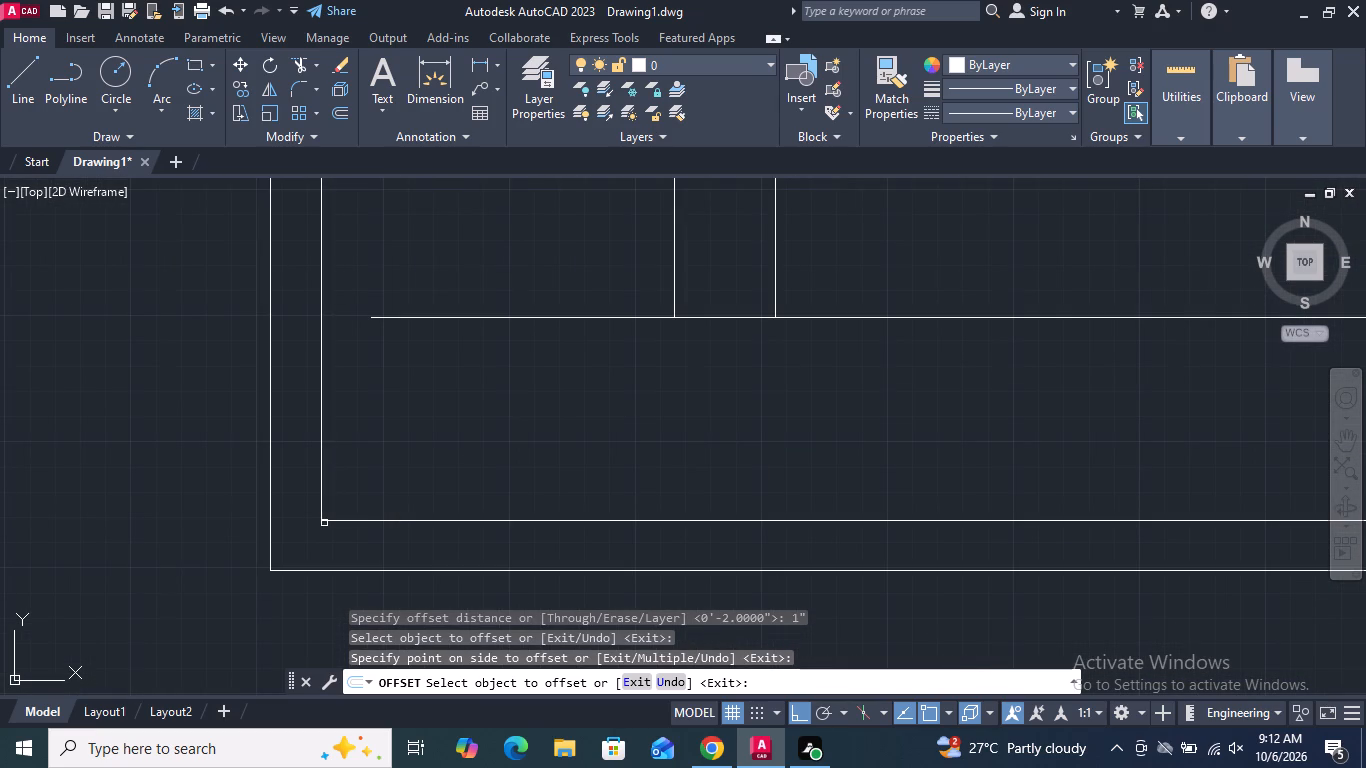
pyautogui.click(314, 66)
pyautogui.click(314, 135)
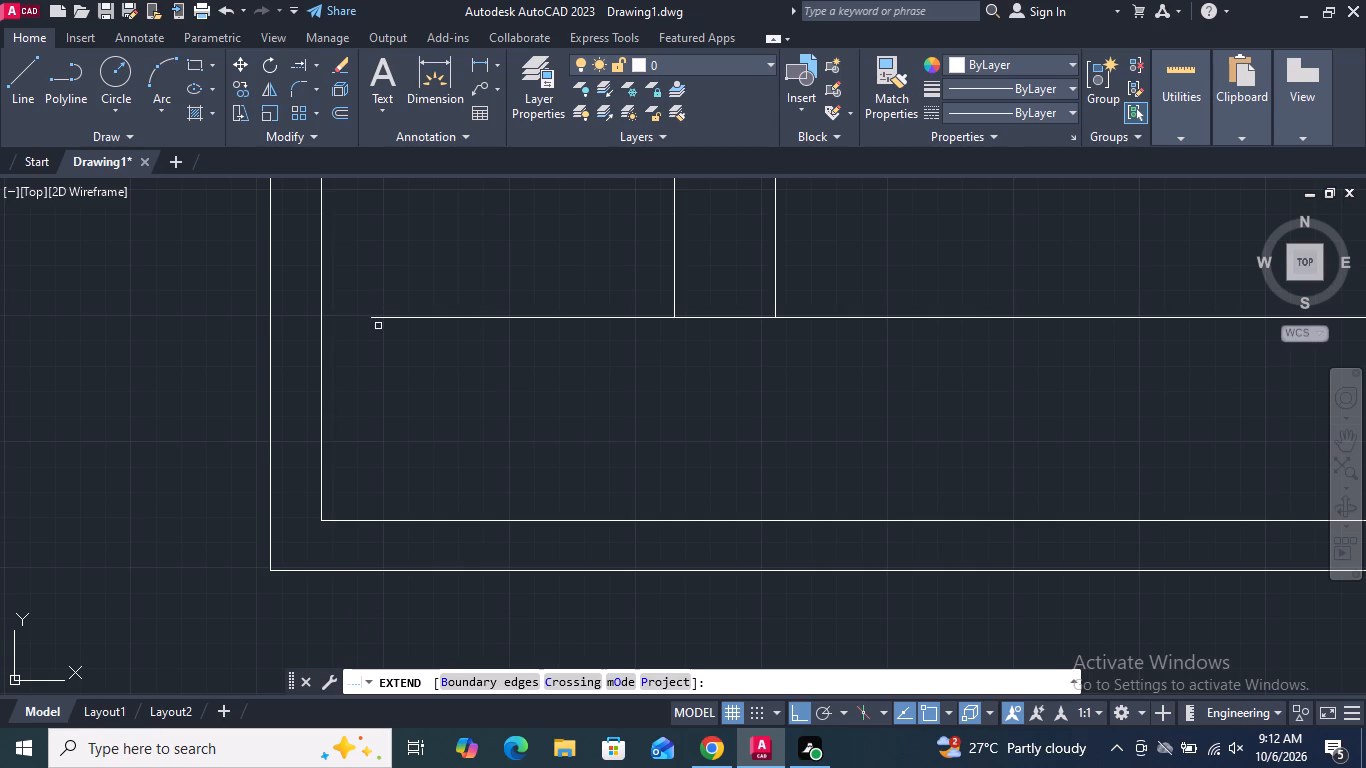
pyautogui.scroll(-2, 386, 318)
pyautogui.click(386, 318)
pyautogui.scroll(-4, 384, 359)
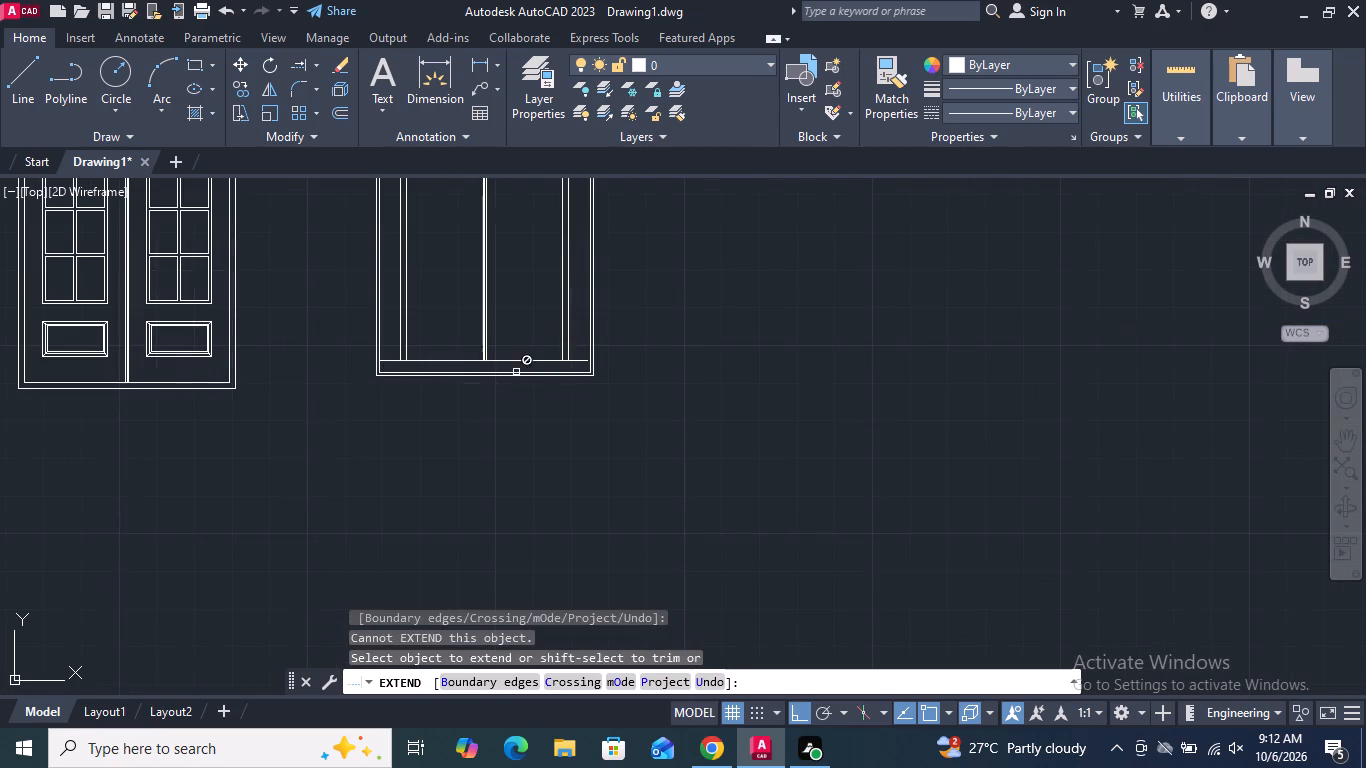
pyautogui.scroll(5, 585, 350)
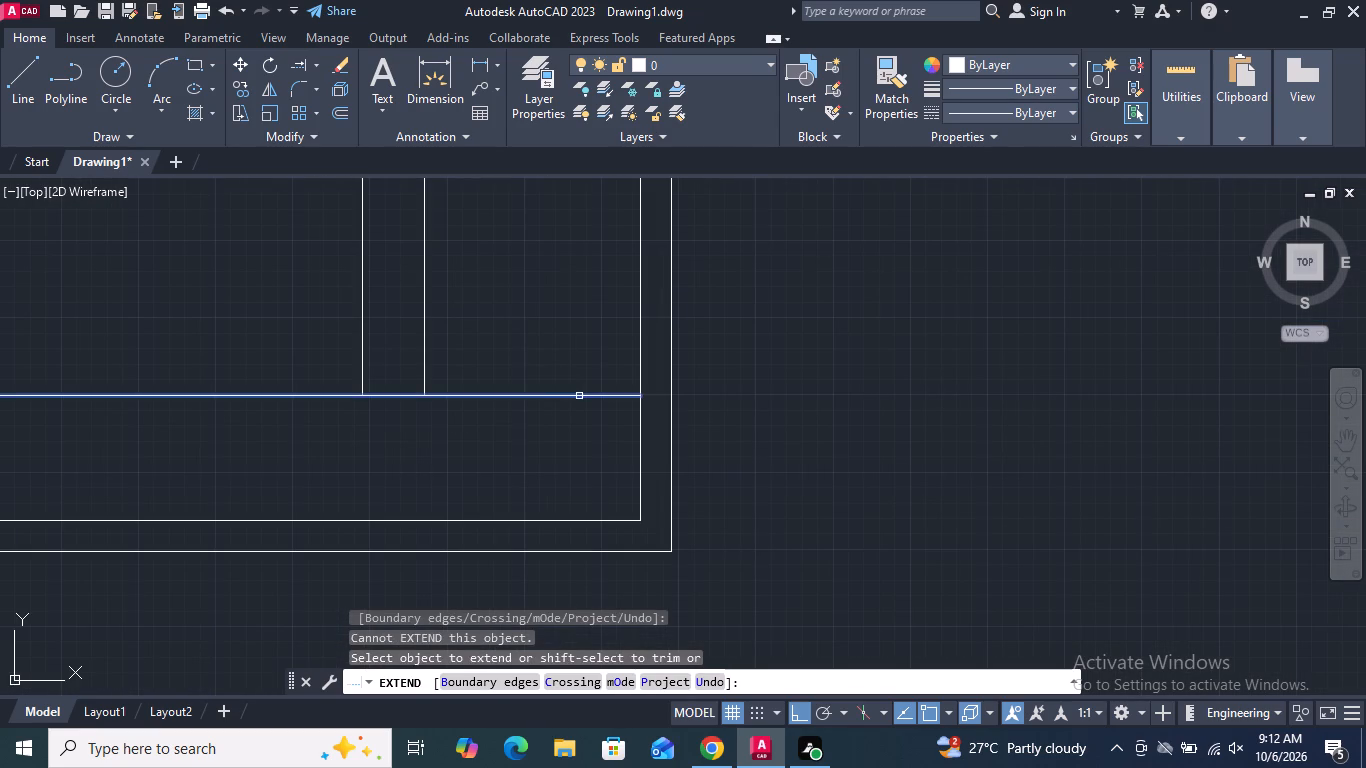
pyautogui.click(580, 396)
pyautogui.press('Return')
# Start an offset with a 6" distance for the rectangular double door.
pyautogui.scroll(-5, 585, 434)
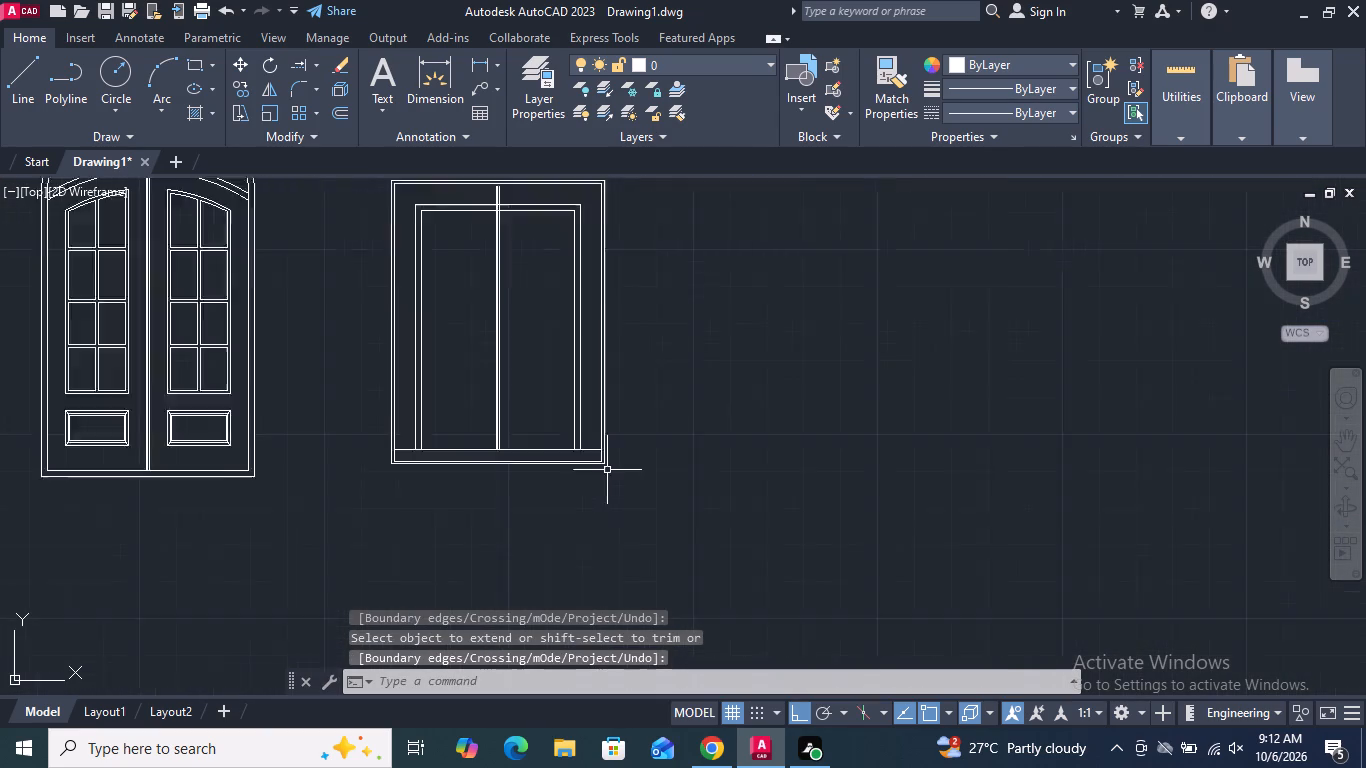
pyautogui.scroll(-1, 607, 470)
pyautogui.scroll(1, 549, 323)
pyautogui.moveTo(546, 321); pyautogui.dragTo(545, 333, button='middle')
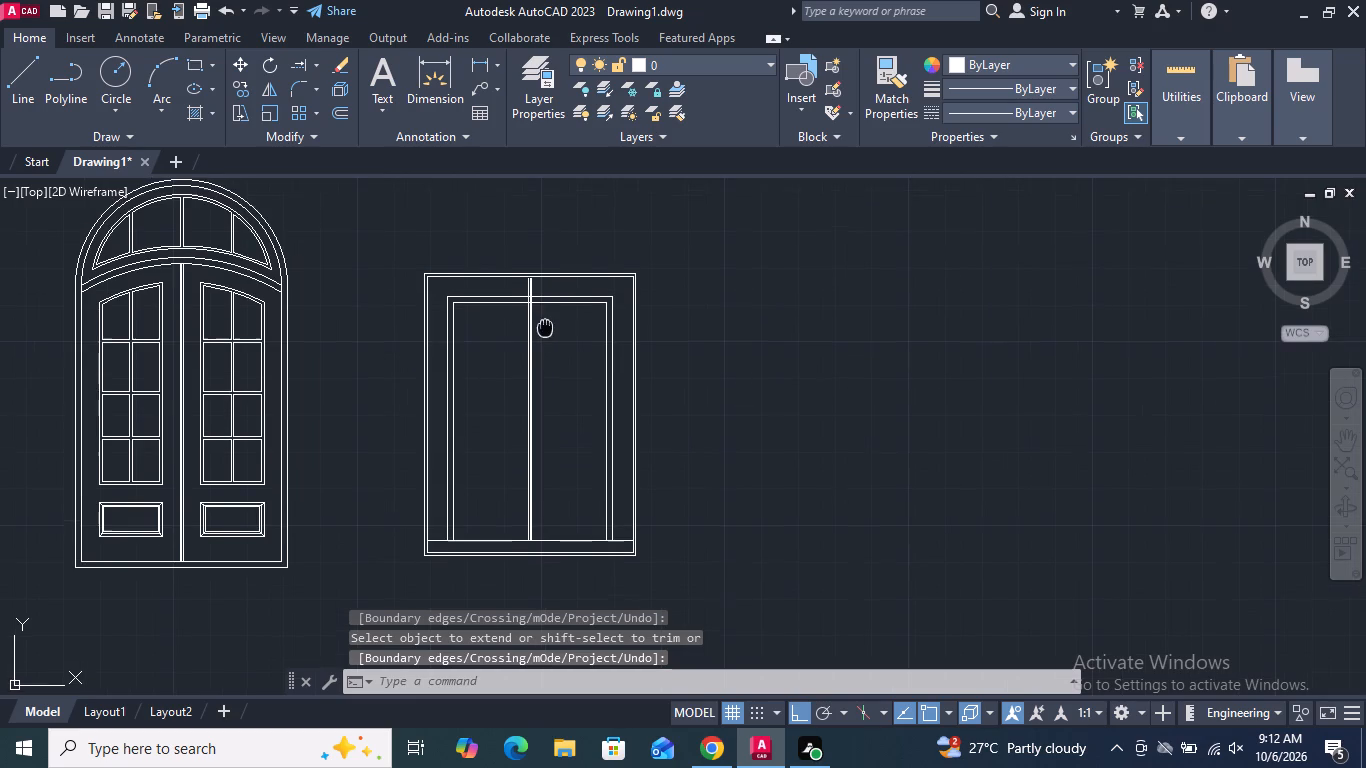
pyautogui.moveTo(545, 333); pyautogui.dragTo(542, 342, button='middle')
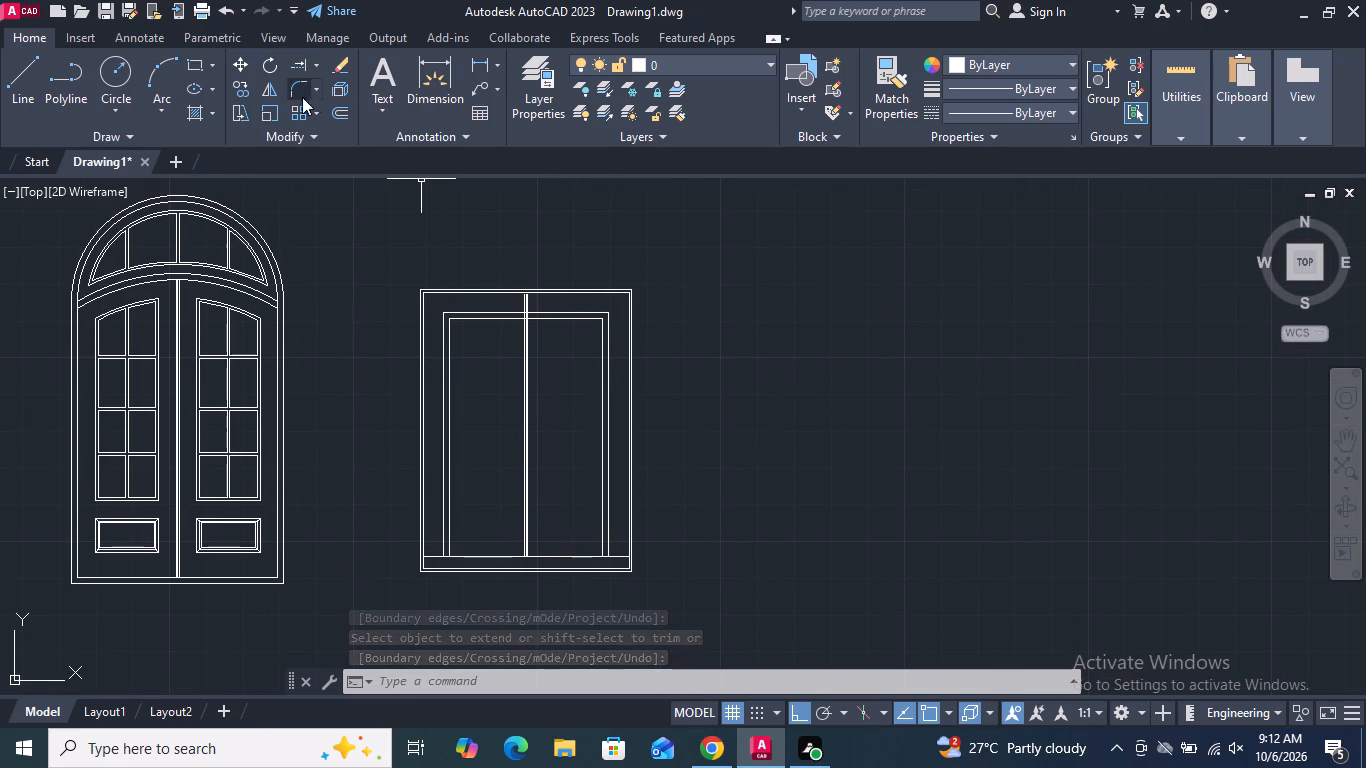
pyautogui.click(346, 110)
pyautogui.write('6"')
pyautogui.press('Return')
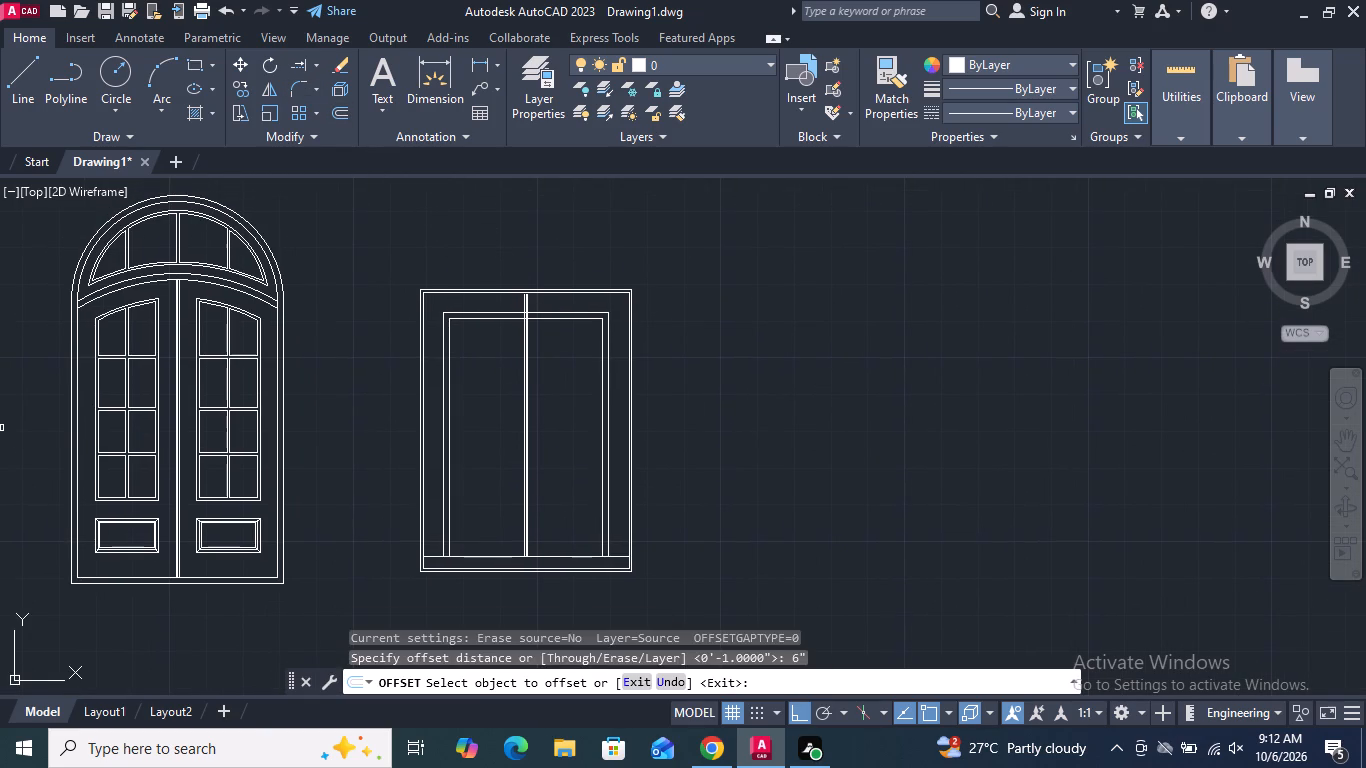
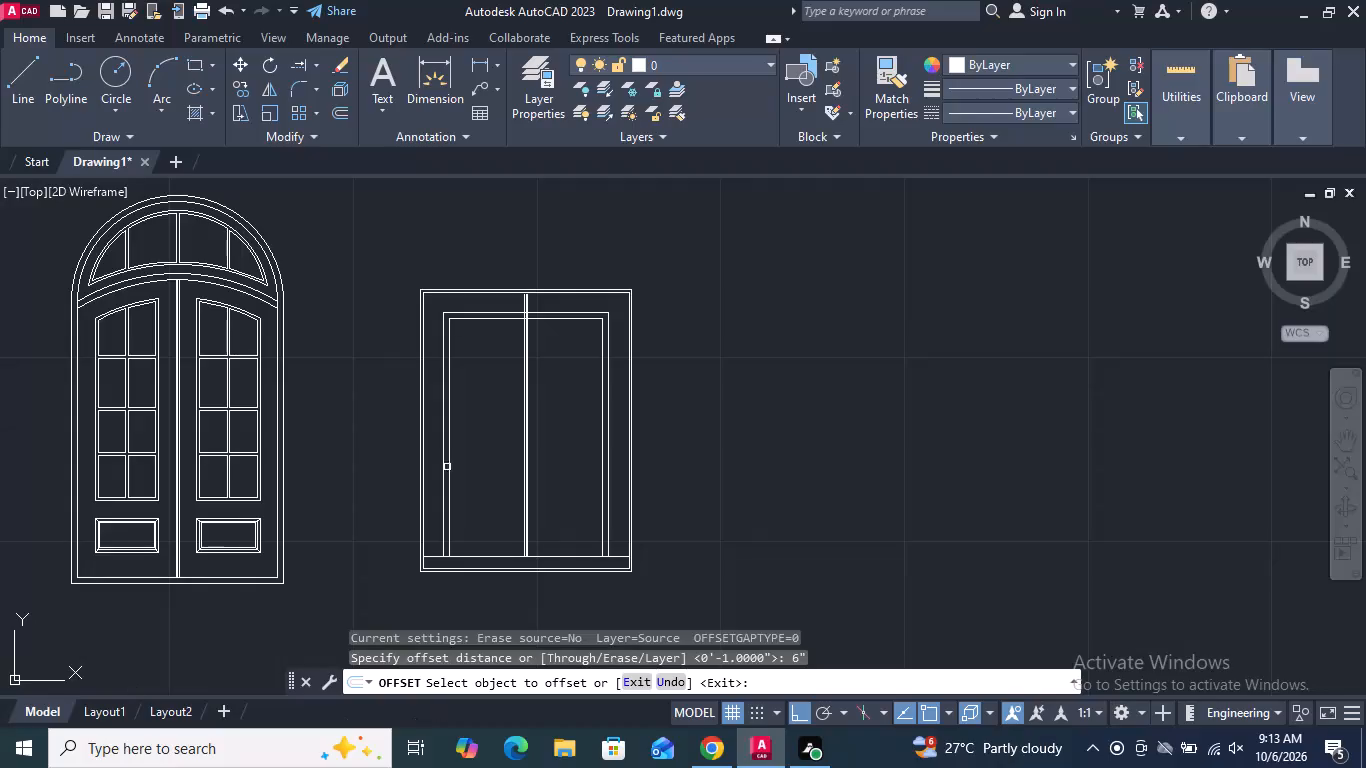
# Offset the centre division's two outer vertical lines 6" outward, one into each leaf of the rectangular door.
pyautogui.scroll(1, 479, 483)
pyautogui.moveTo(479, 483); pyautogui.dragTo(510, 450, button='middle')
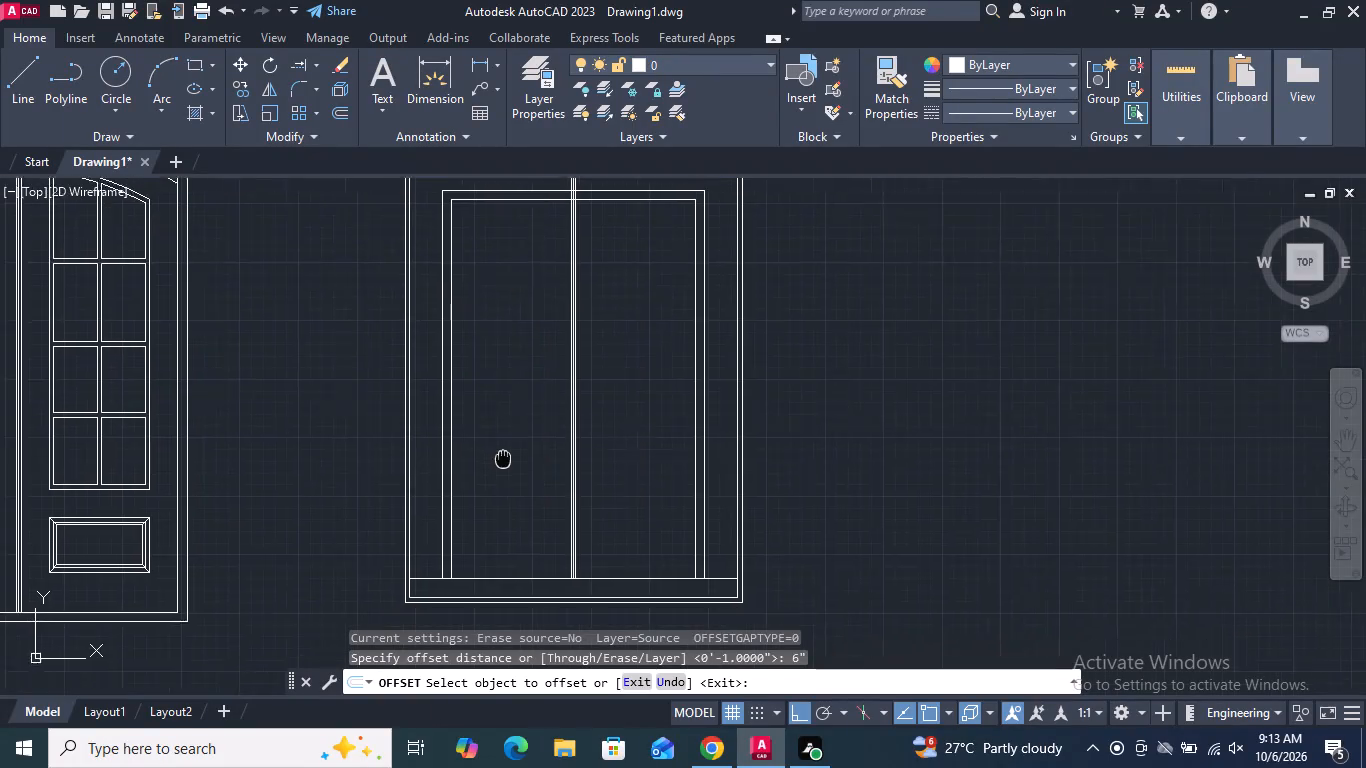
pyautogui.moveTo(510, 450); pyautogui.dragTo(534, 425, button='middle')
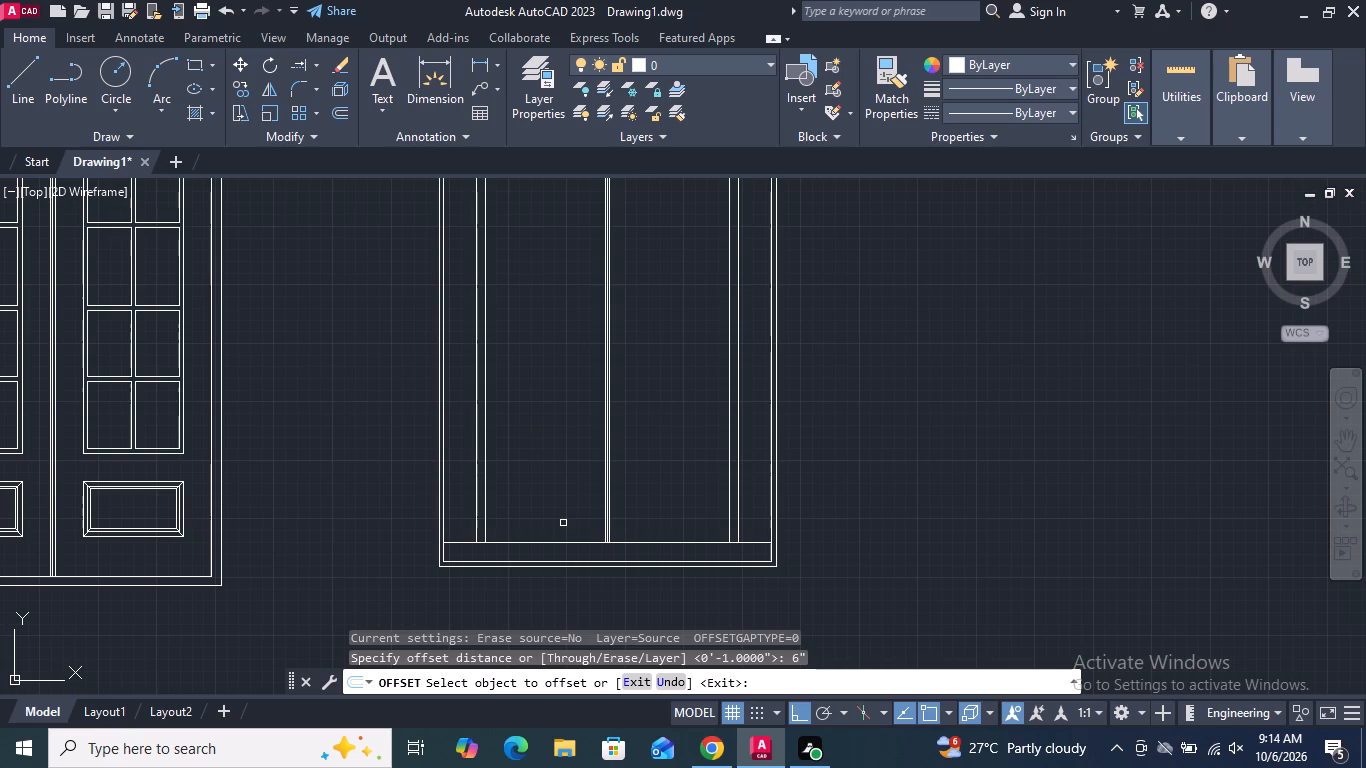
pyautogui.scroll(2, 593, 488)
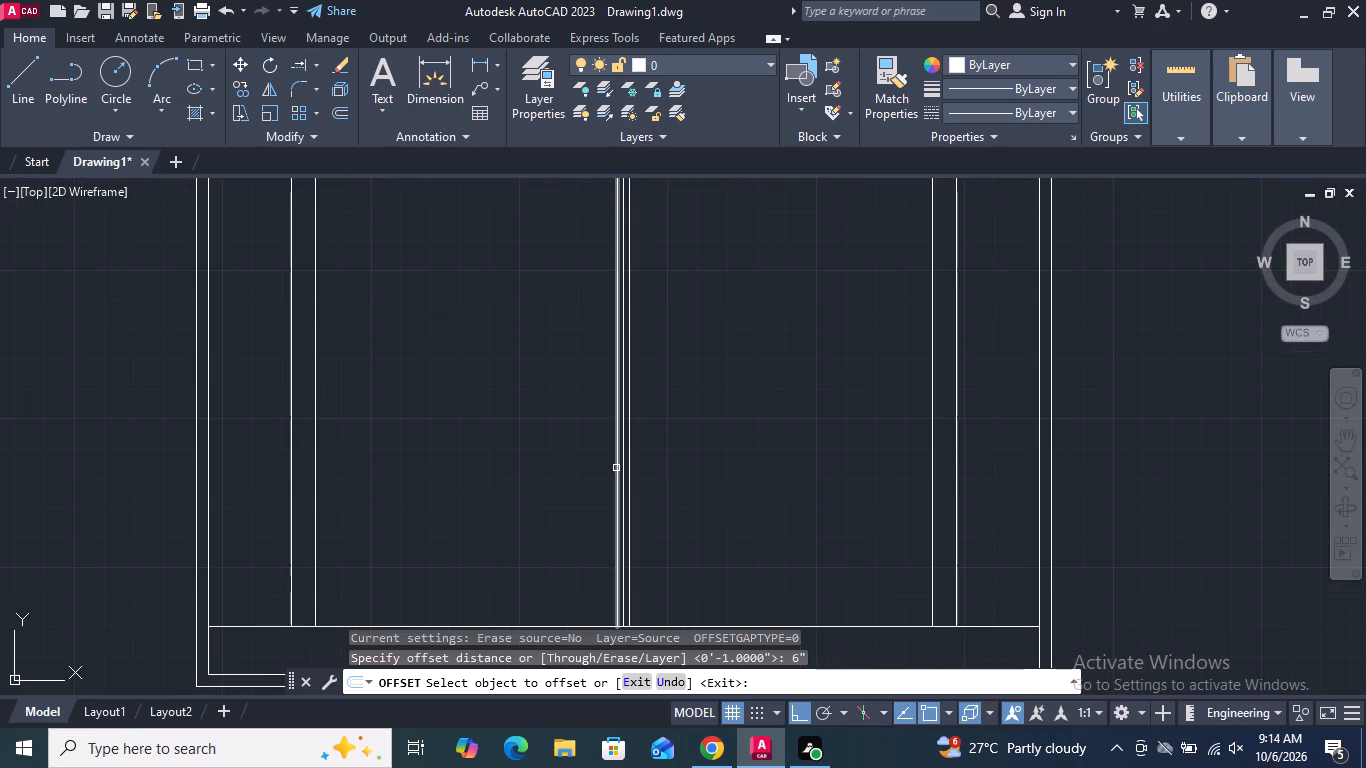
pyautogui.moveTo(616, 468); pyautogui.dragTo(604, 467)
pyautogui.click(570, 469)
pyautogui.moveTo(630, 472); pyautogui.dragTo(639, 472)
pyautogui.click(673, 465)
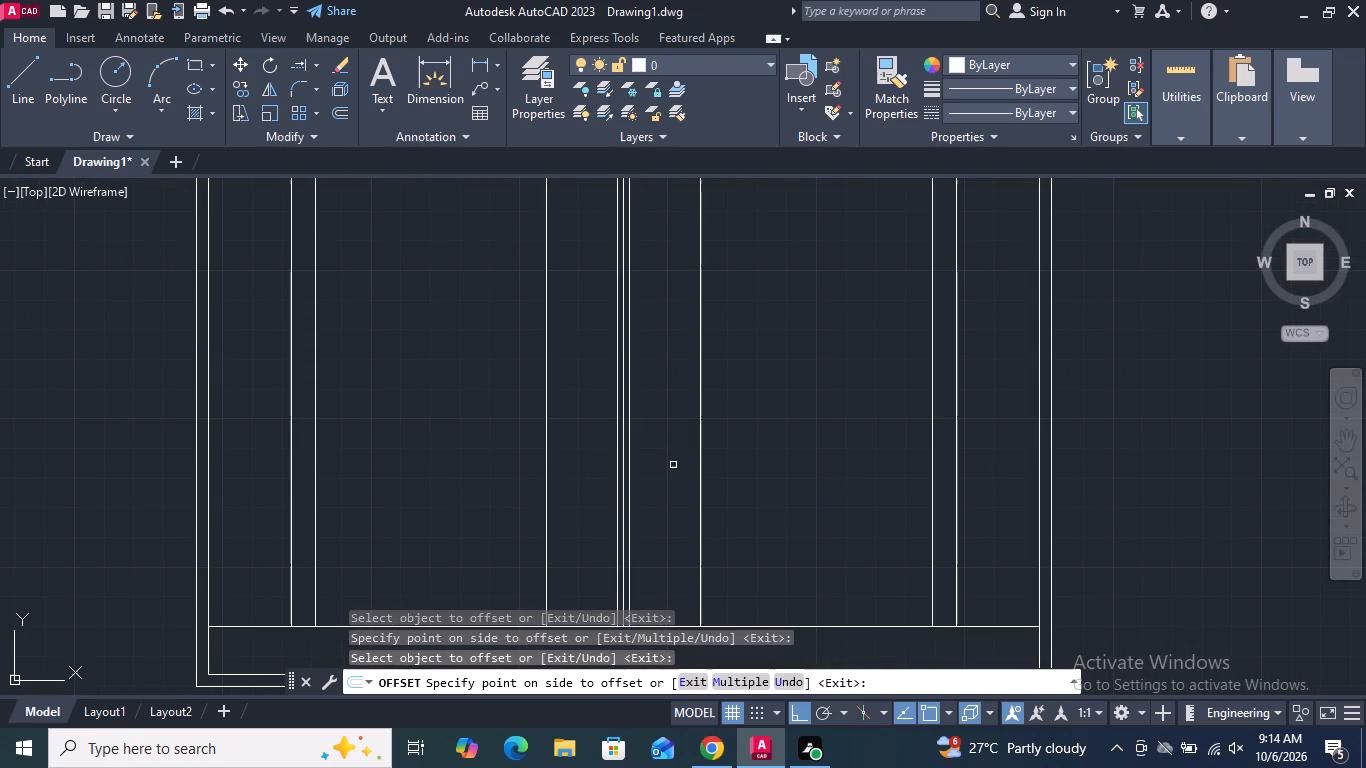
pyautogui.press('Return')
# Offset each of the two new vertical lines 2" further away from the centre division.
pyautogui.scroll(-3, 663, 560)
pyautogui.moveTo(665, 560); pyautogui.dragTo(718, 510)
pyautogui.scroll(2, 690, 412)
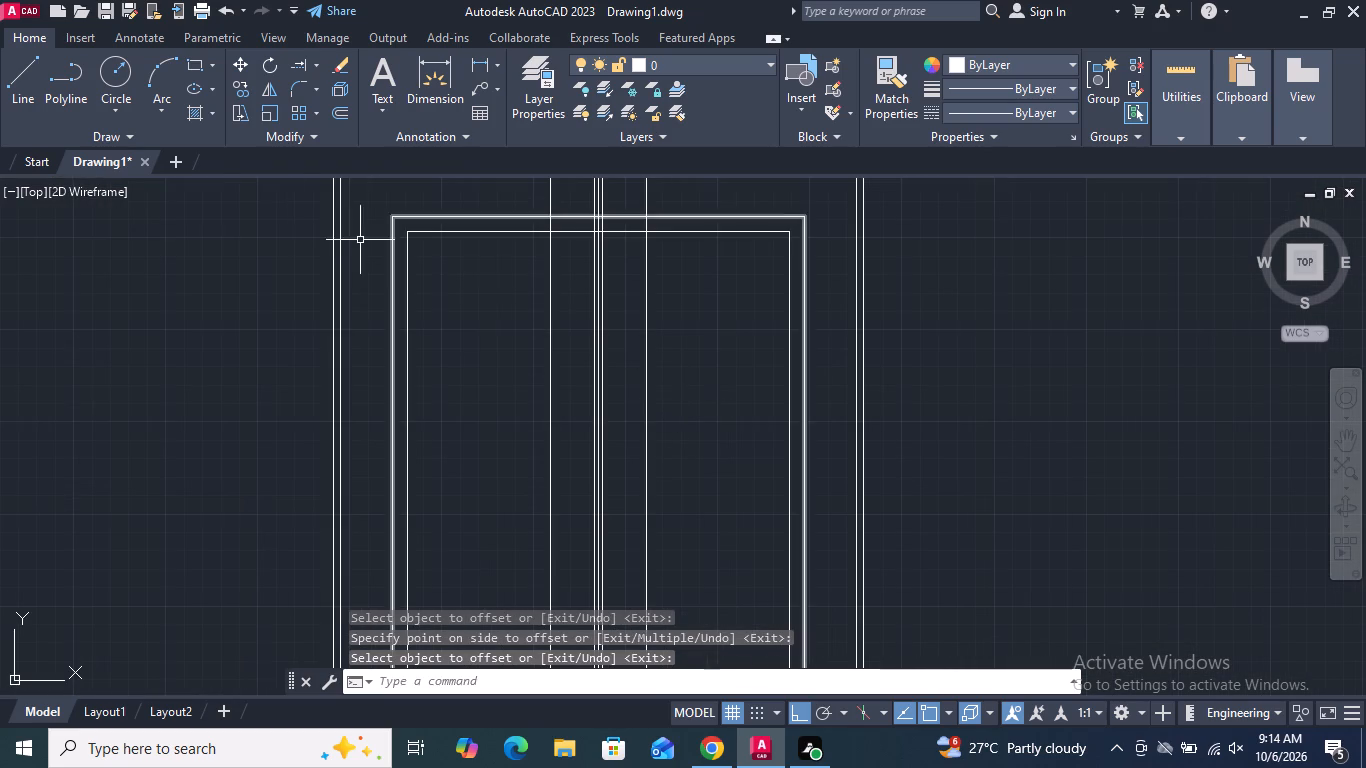
pyautogui.click(336, 109)
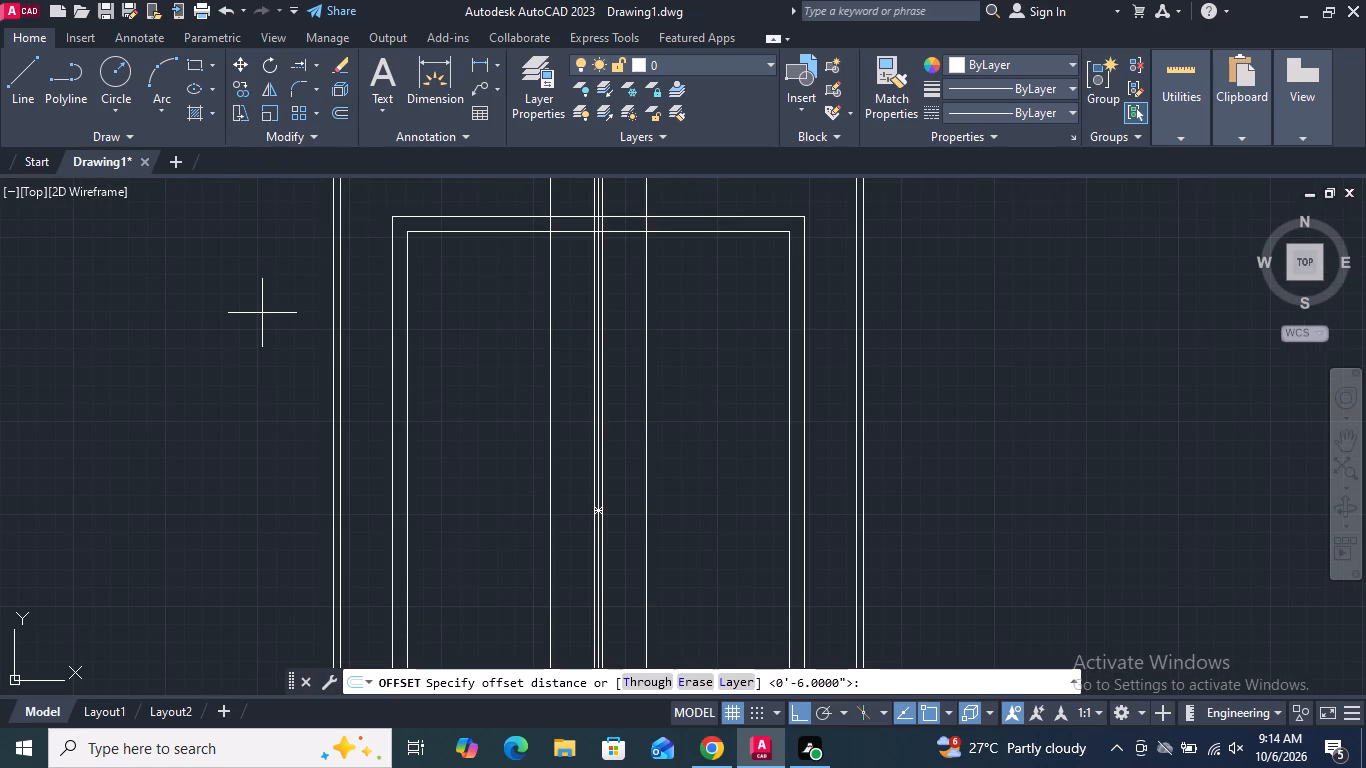
pyautogui.press('2')
pyautogui.hotkey('shift', '"')
pyautogui.press('Return')
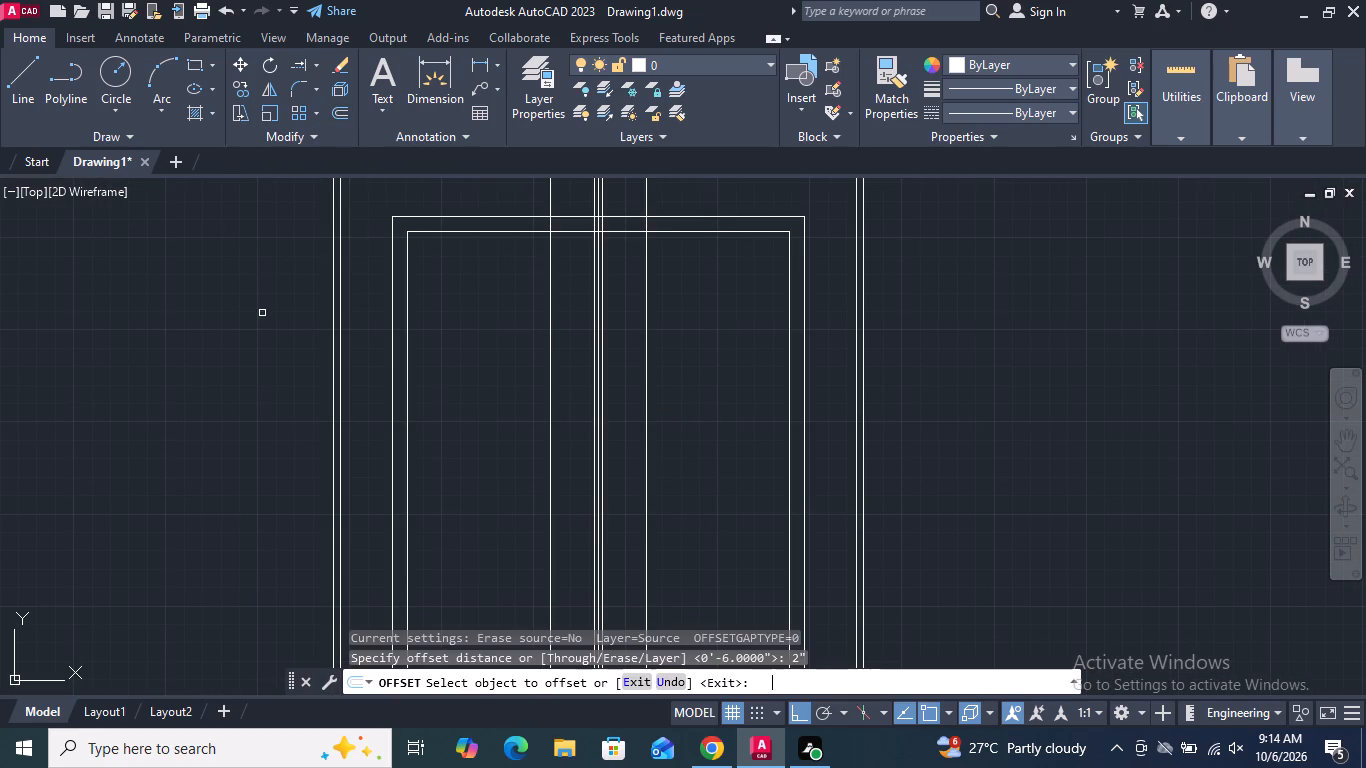
pyautogui.click(550, 404)
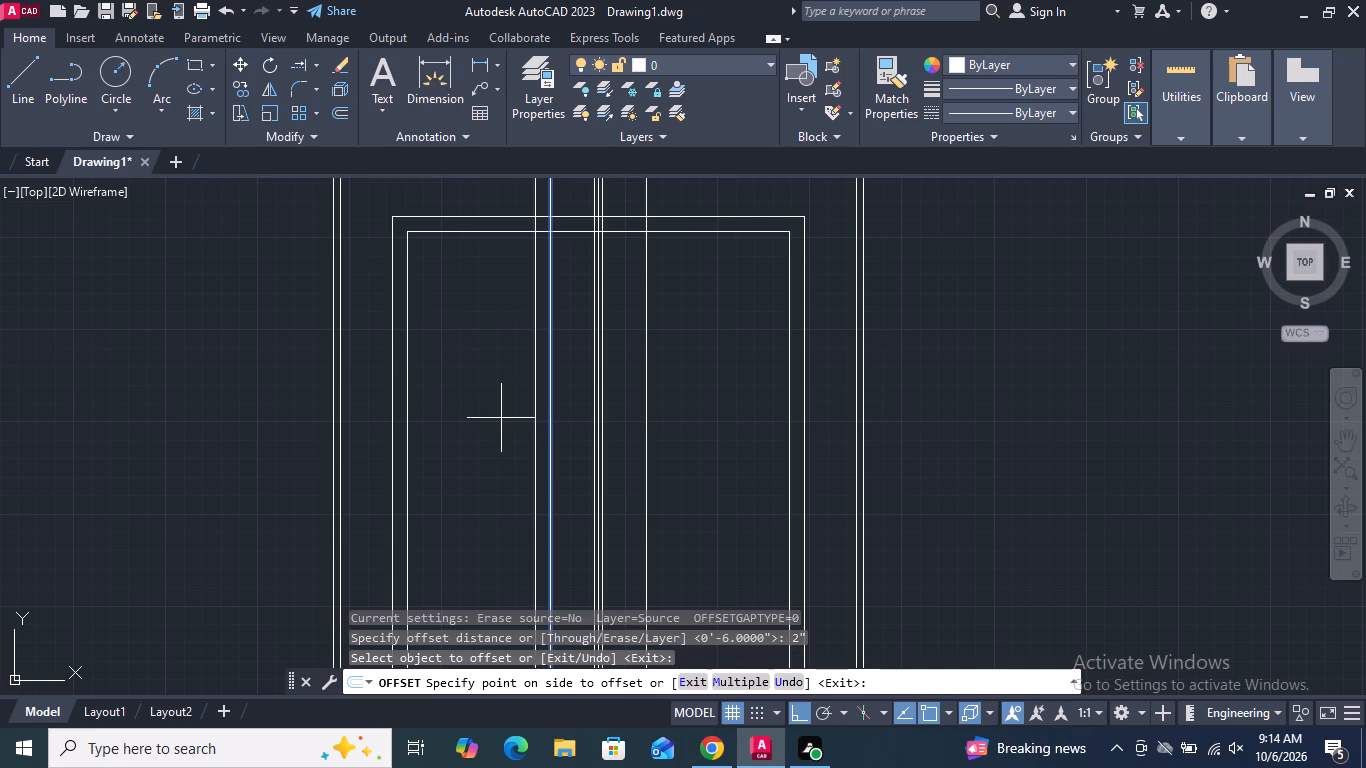
pyautogui.click(501, 420)
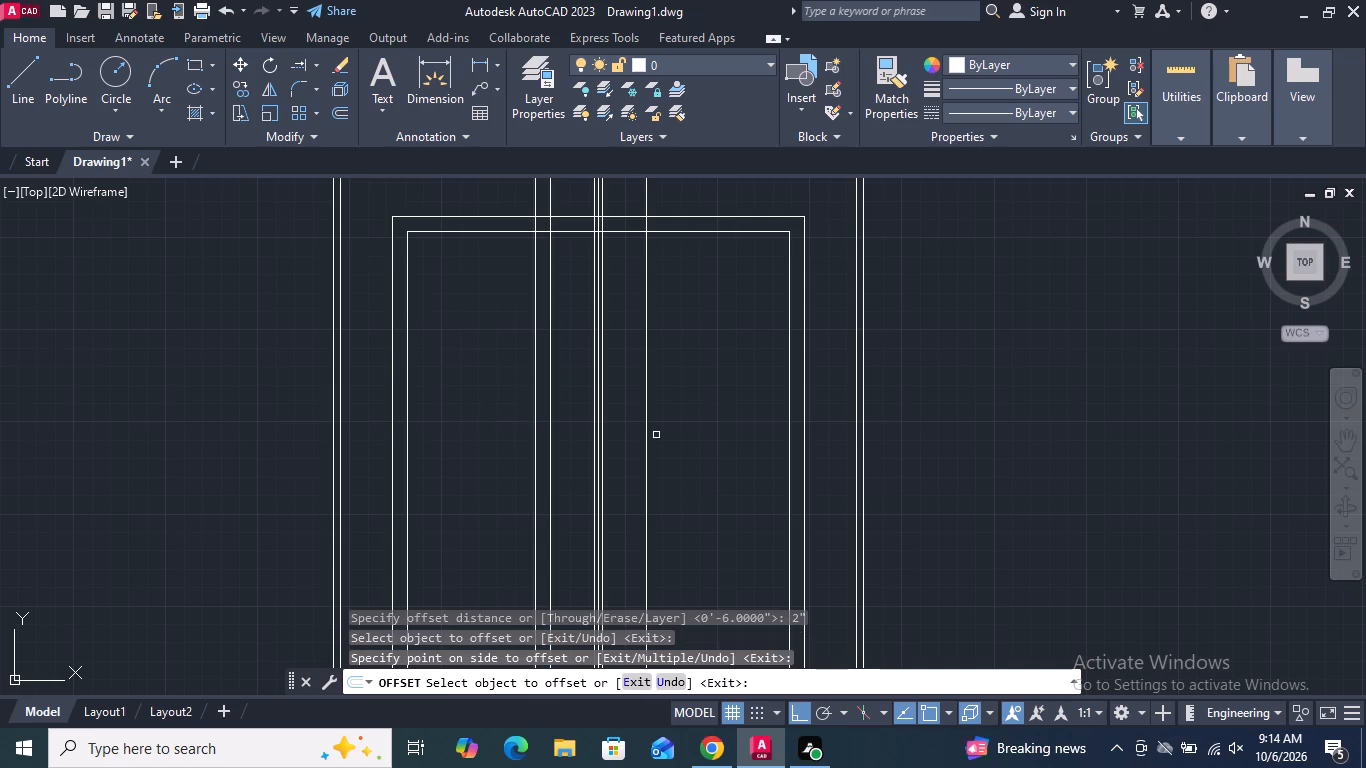
pyautogui.click(646, 431)
pyautogui.click(678, 418)
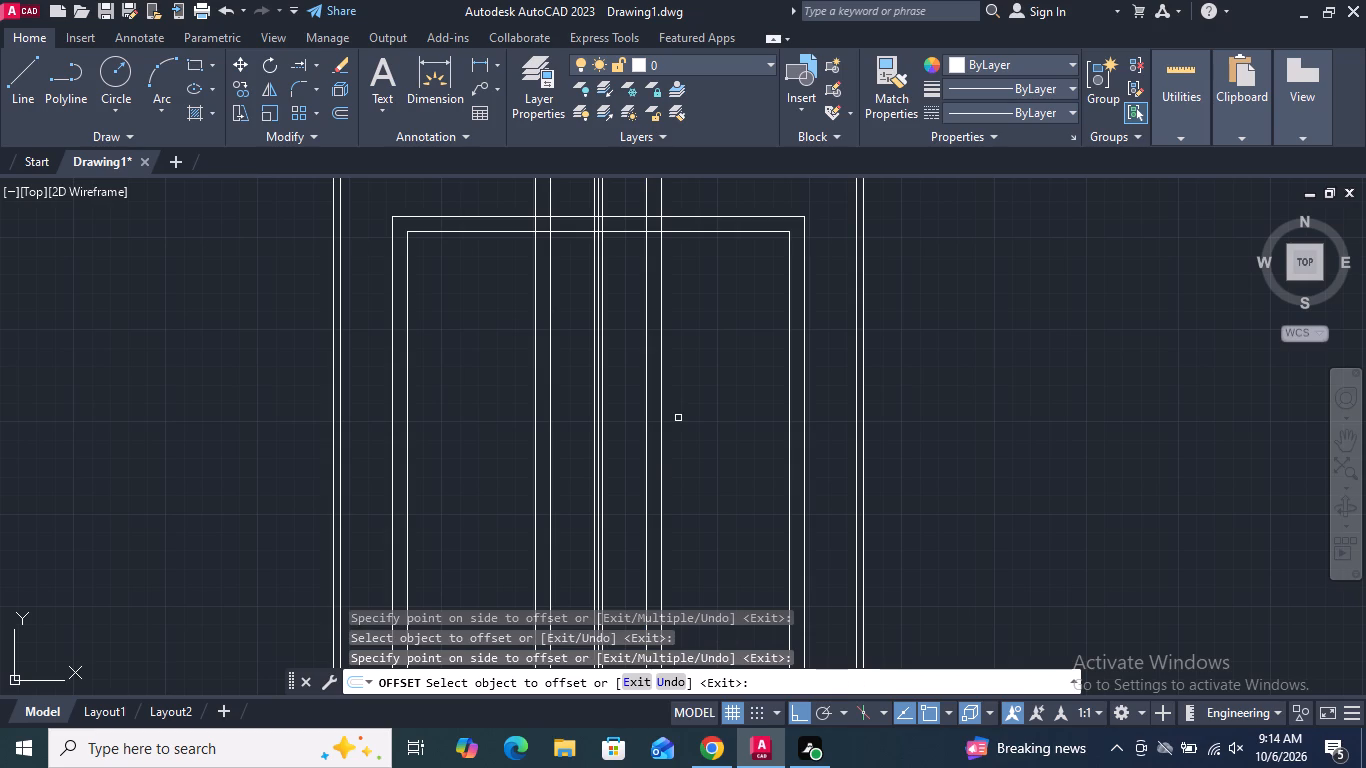
pyautogui.press('Return')
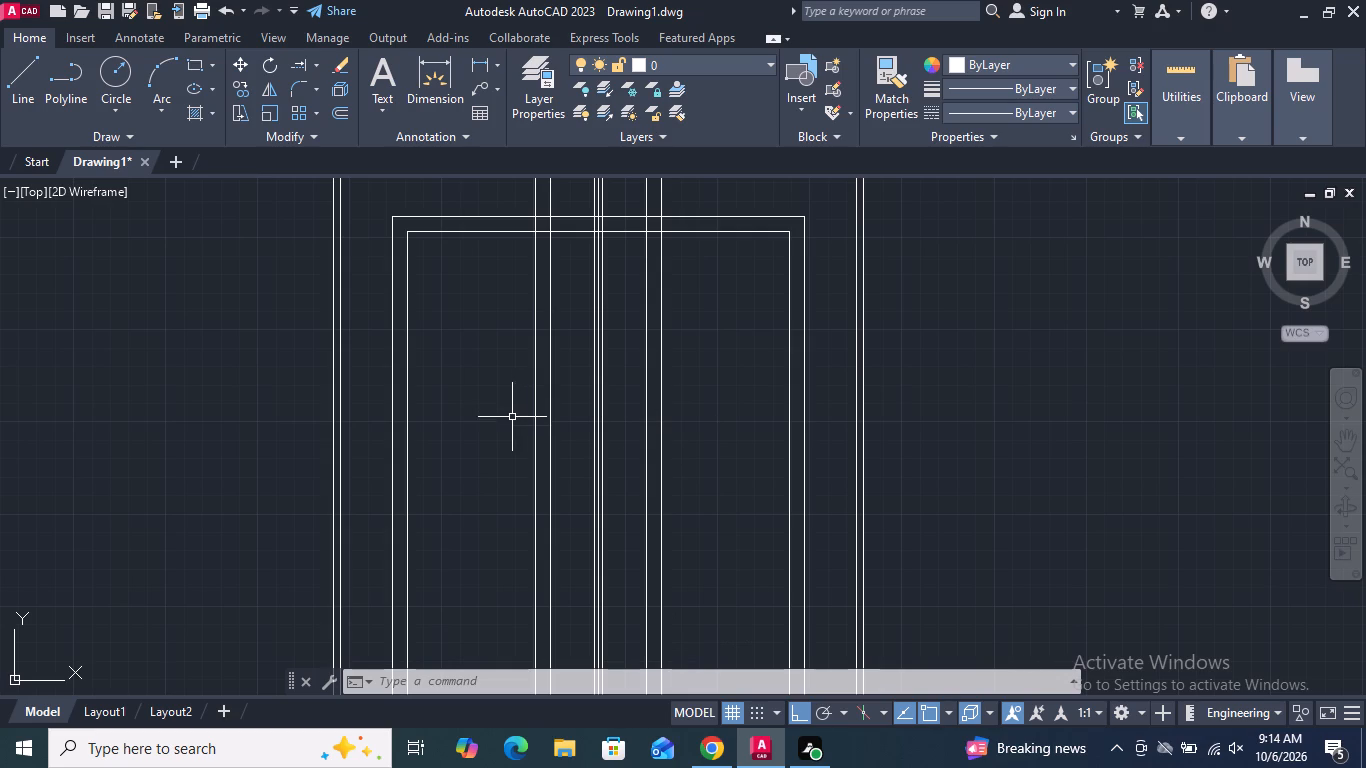
# Trim the new vertical lines above the panel outline and the outline's two top lines between each leaf and the centre division.
pyautogui.scroll(-1, 512, 423)
pyautogui.moveTo(502, 403); pyautogui.dragTo(404, 391, button='middle')
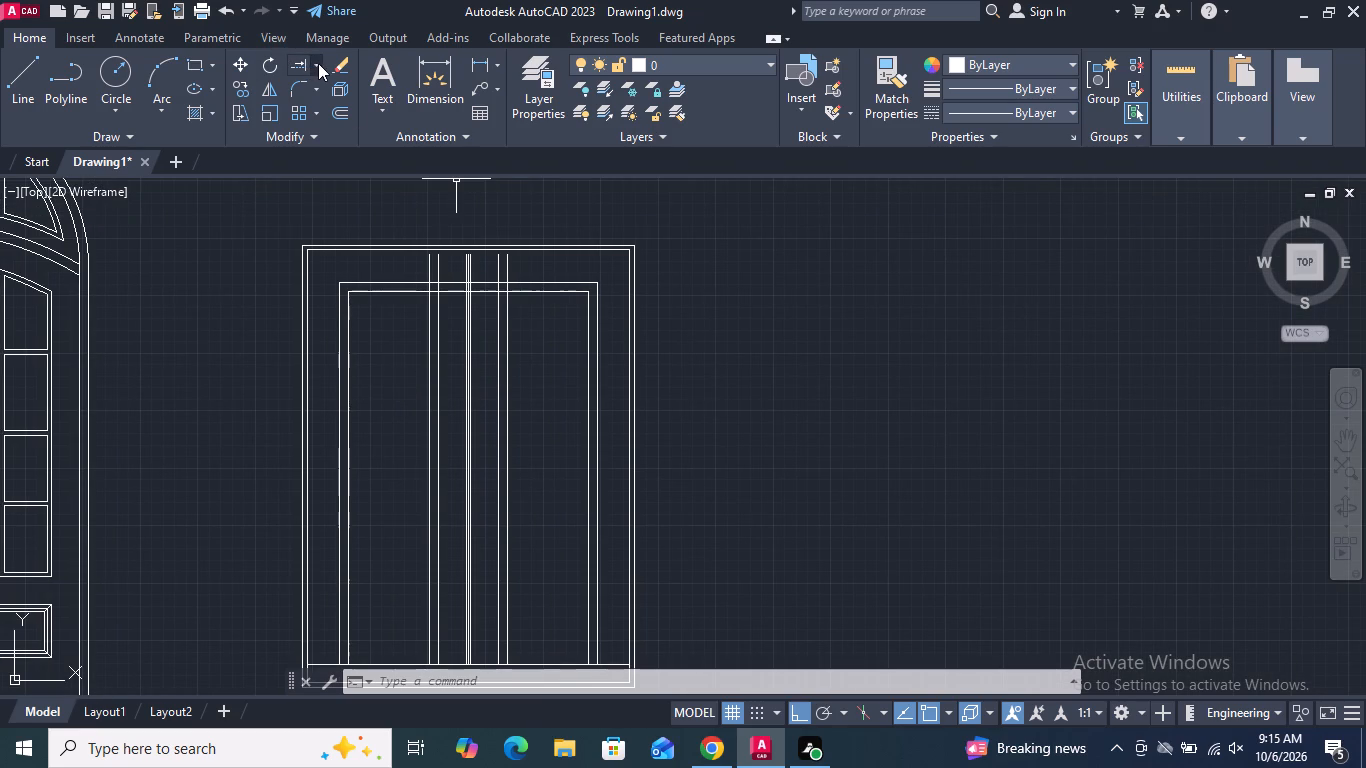
pyautogui.click(319, 63)
pyautogui.click(315, 89)
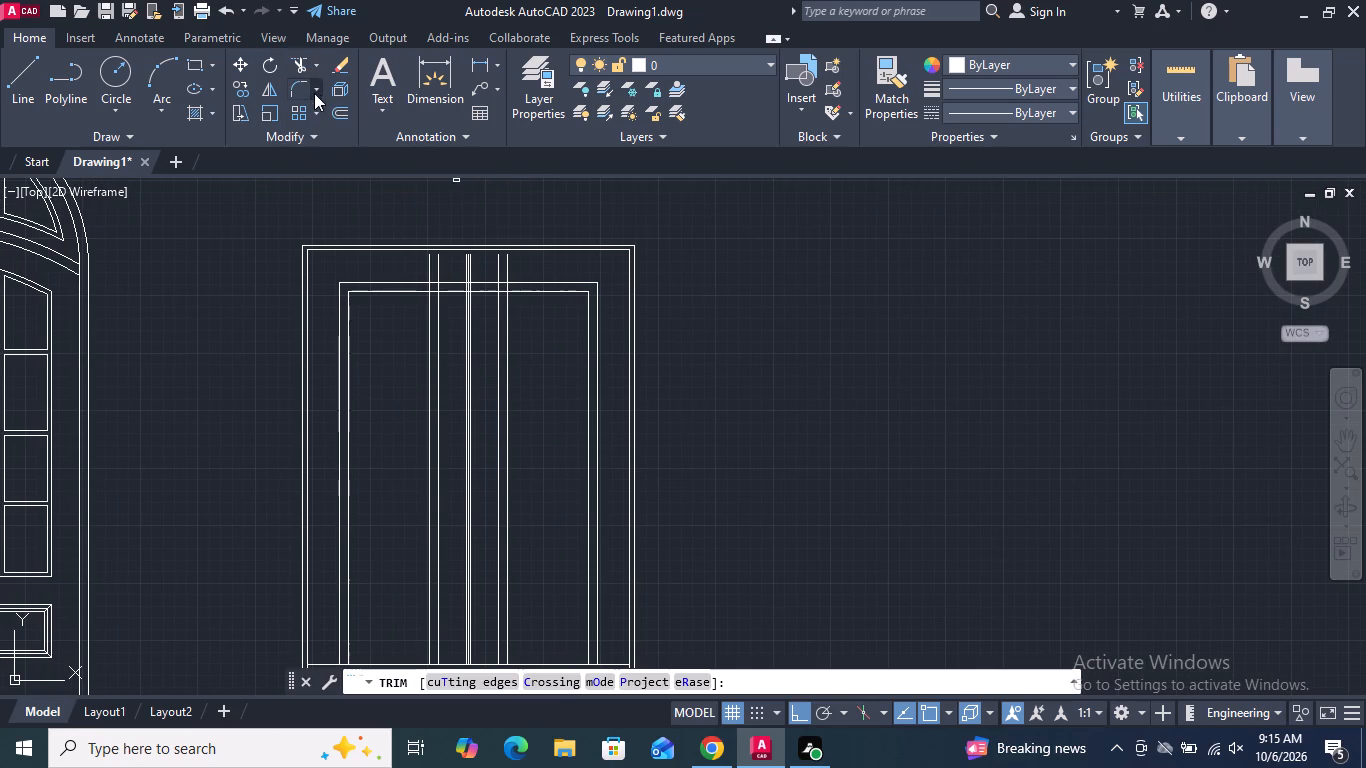
pyautogui.scroll(2, 426, 291)
pyautogui.moveTo(471, 234); pyautogui.dragTo(433, 239)
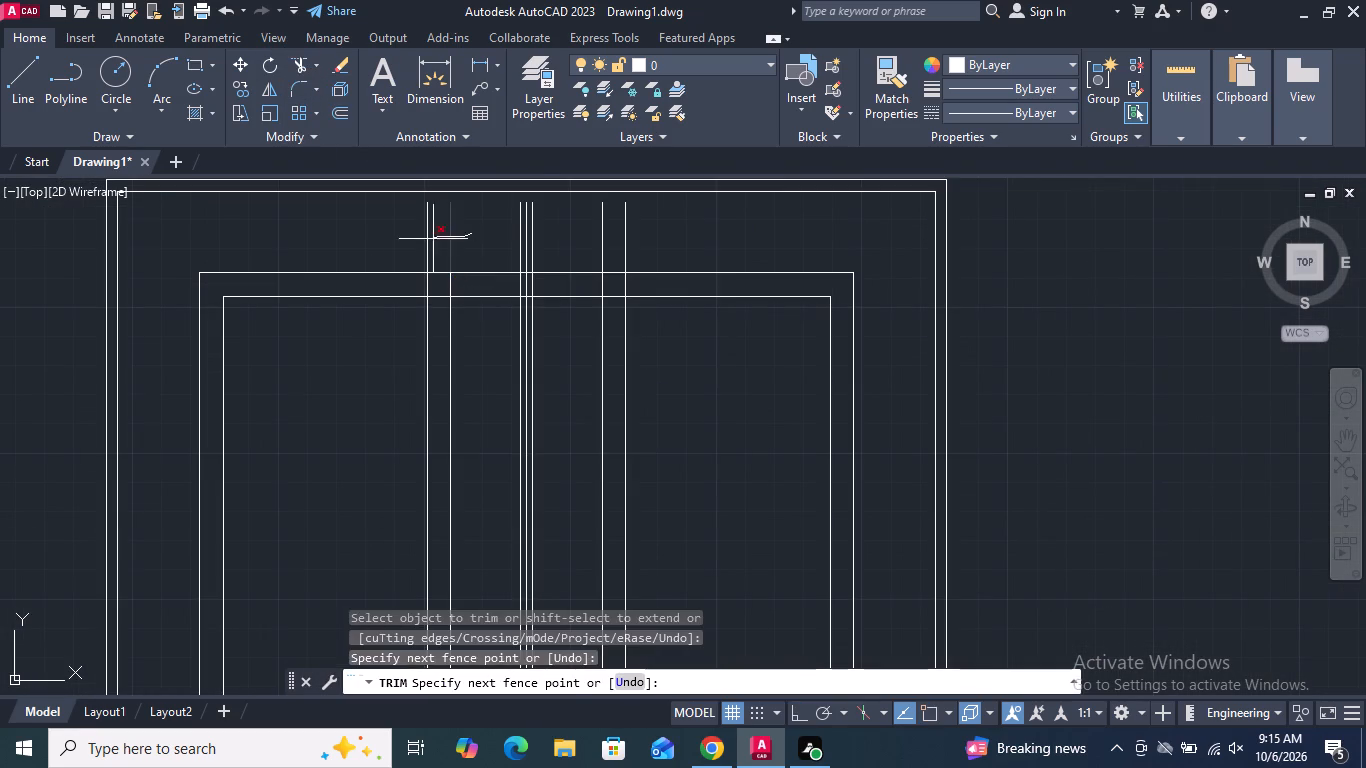
pyautogui.moveTo(433, 239); pyautogui.dragTo(388, 245)
pyautogui.moveTo(491, 261); pyautogui.dragTo(489, 314)
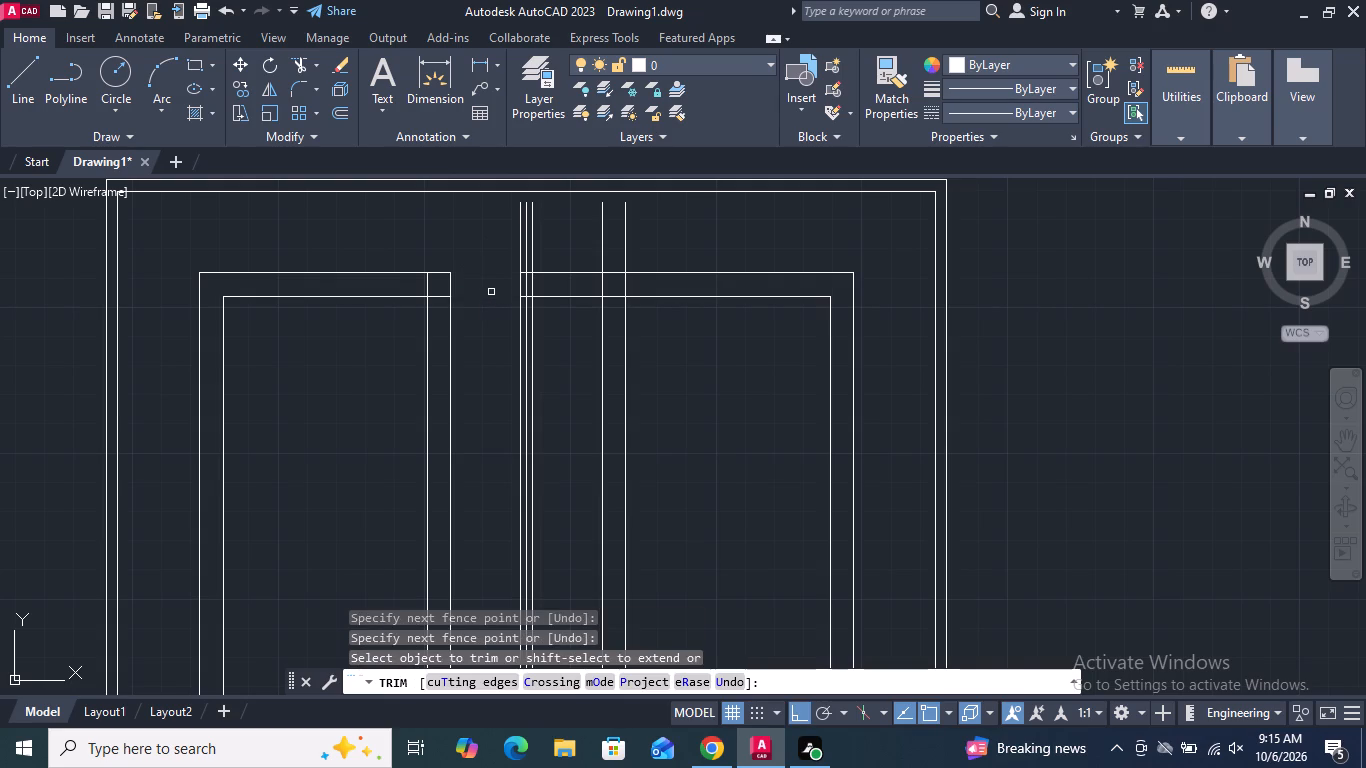
pyautogui.moveTo(643, 232); pyautogui.dragTo(587, 271)
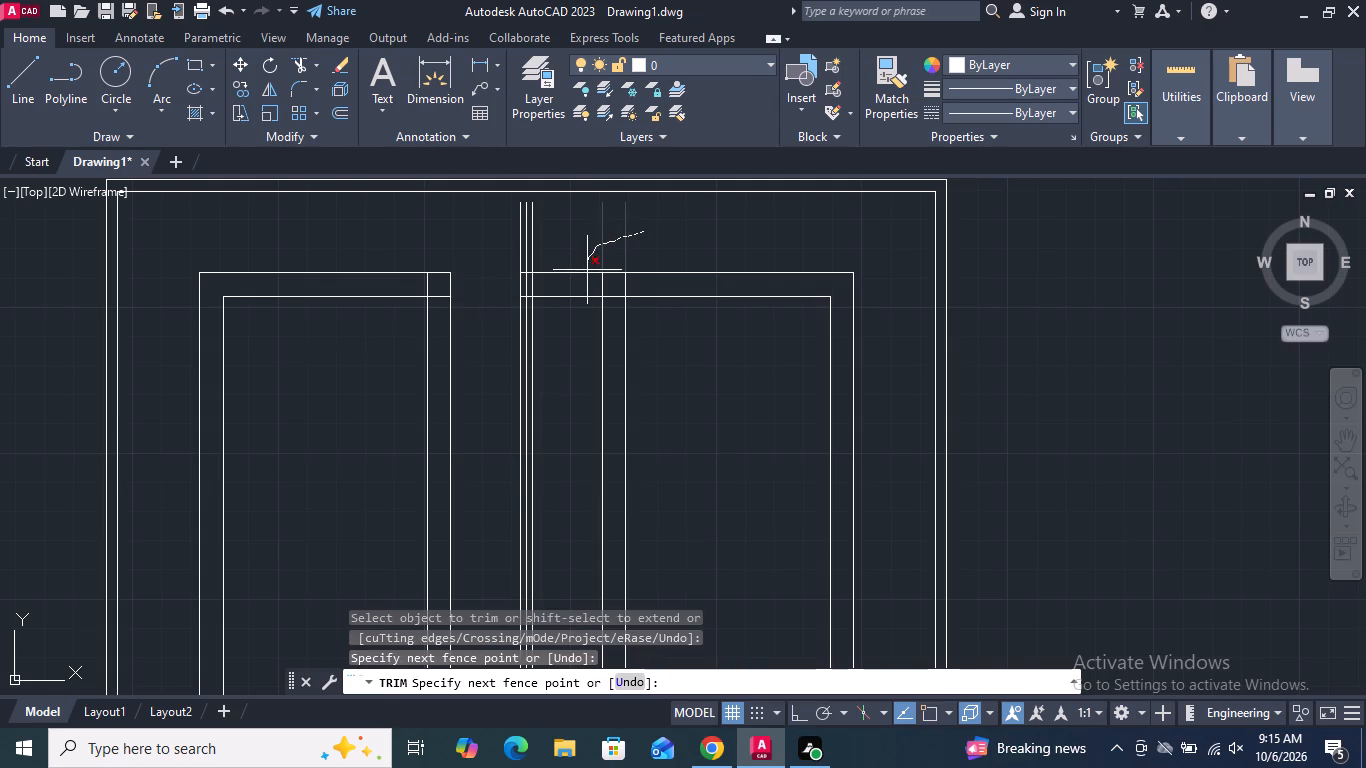
pyautogui.moveTo(587, 271); pyautogui.dragTo(585, 311)
# Trim the short horizontal segments remaining between the three centre division lines.
pyautogui.scroll(4, 513, 284)
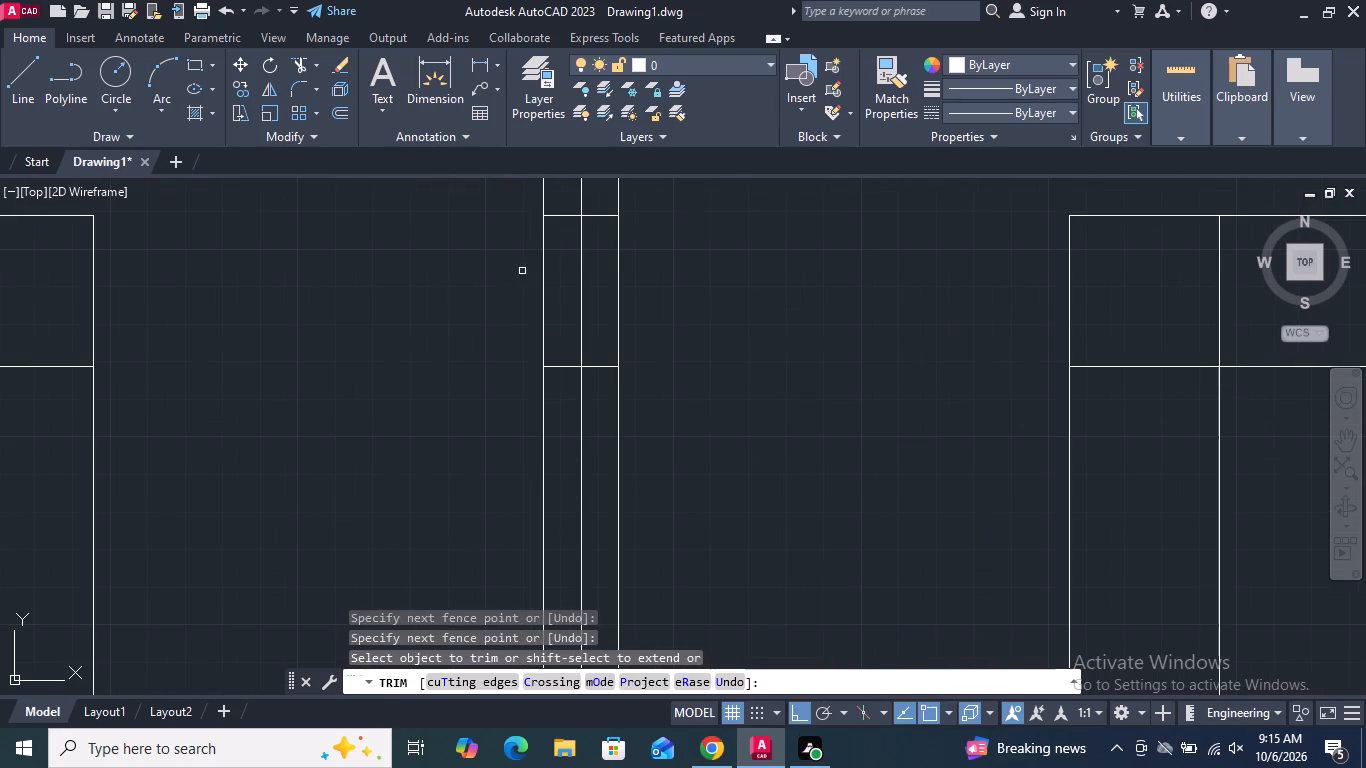
pyautogui.click(564, 212)
pyautogui.moveTo(569, 284); pyautogui.dragTo(563, 325)
pyautogui.moveTo(563, 325); pyautogui.dragTo(560, 393)
pyautogui.moveTo(561, 349); pyautogui.dragTo(561, 382)
pyautogui.moveTo(604, 341); pyautogui.dragTo(594, 388)
pyautogui.moveTo(600, 193); pyautogui.dragTo(601, 232)
# Trim the overlapping line ends at the upper centre-side corners of both panels so each inner outline forms a clean corner.
pyautogui.scroll(-4, 601, 232)
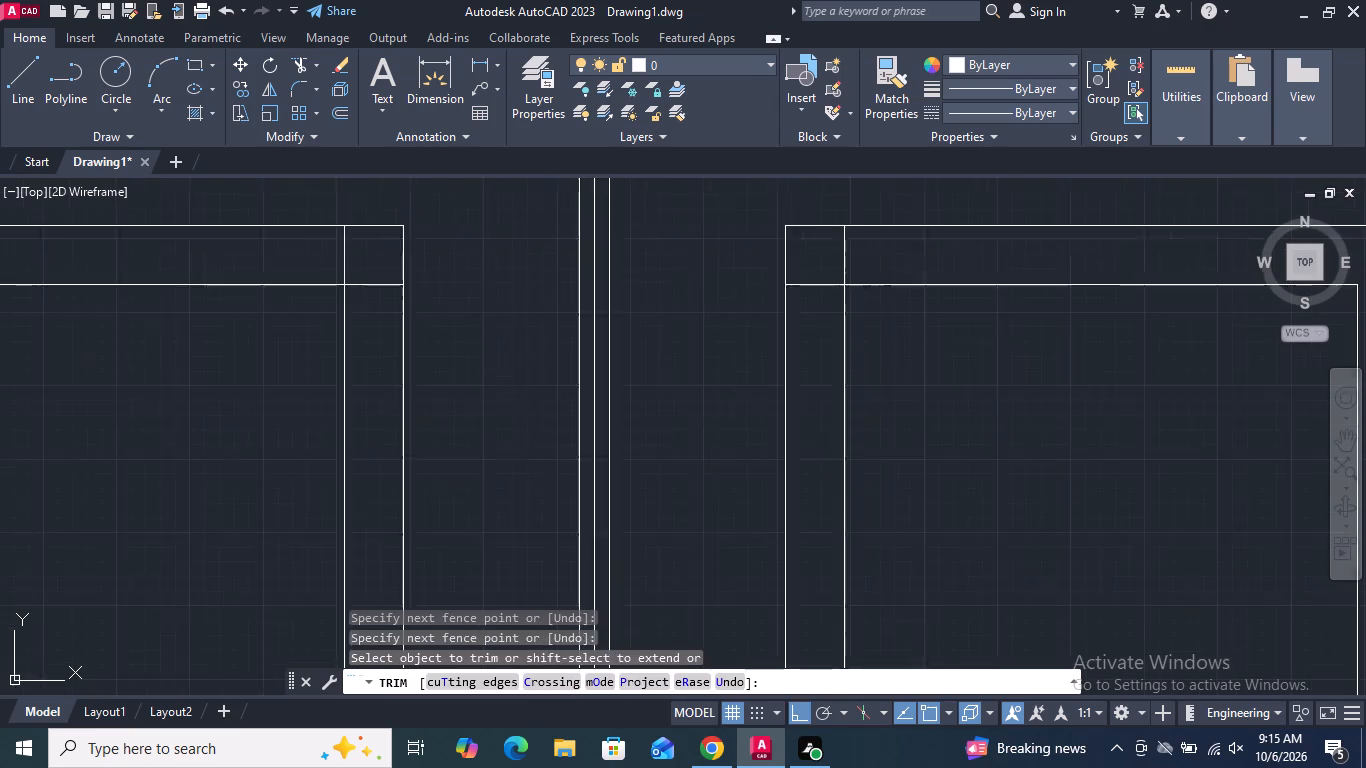
pyautogui.scroll(4, 706, 258)
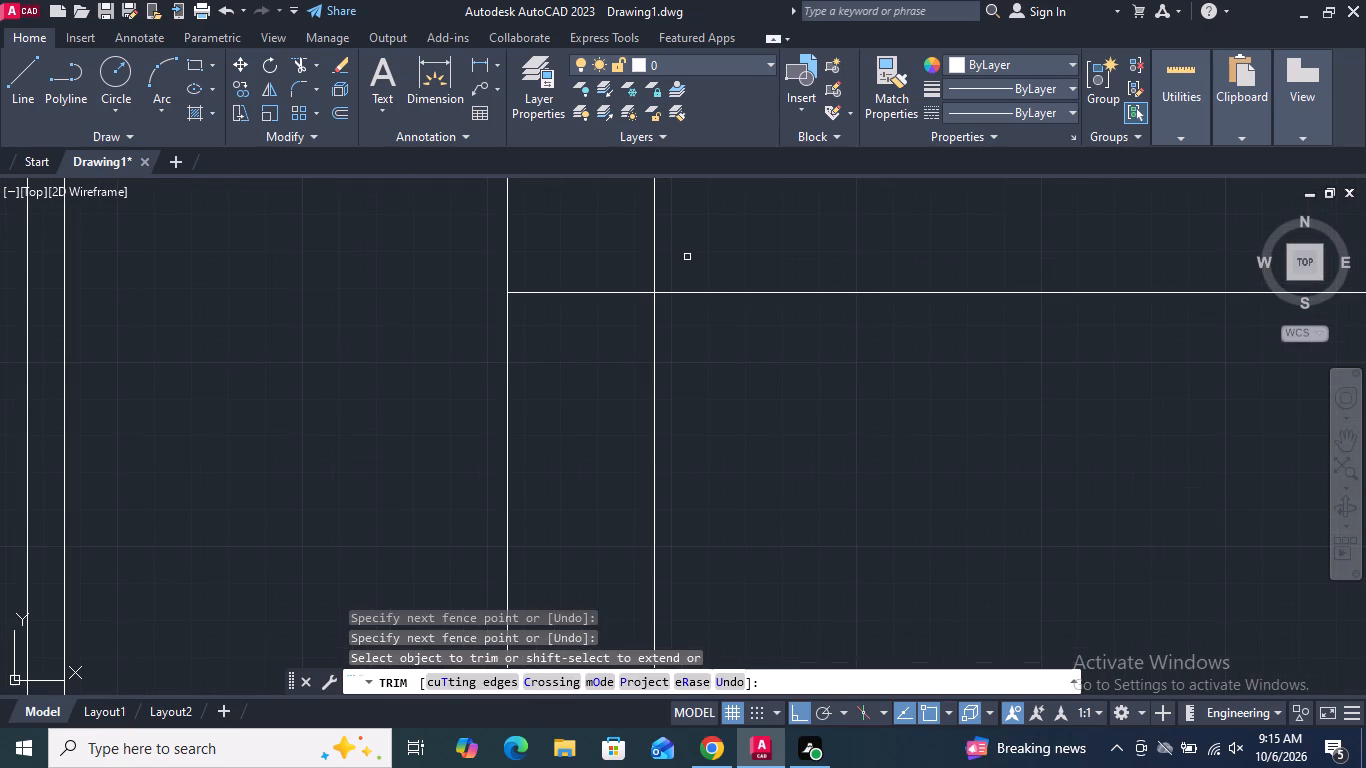
pyautogui.moveTo(687, 257); pyautogui.dragTo(612, 317)
pyautogui.scroll(-4, 611, 317)
pyautogui.scroll(3, 450, 322)
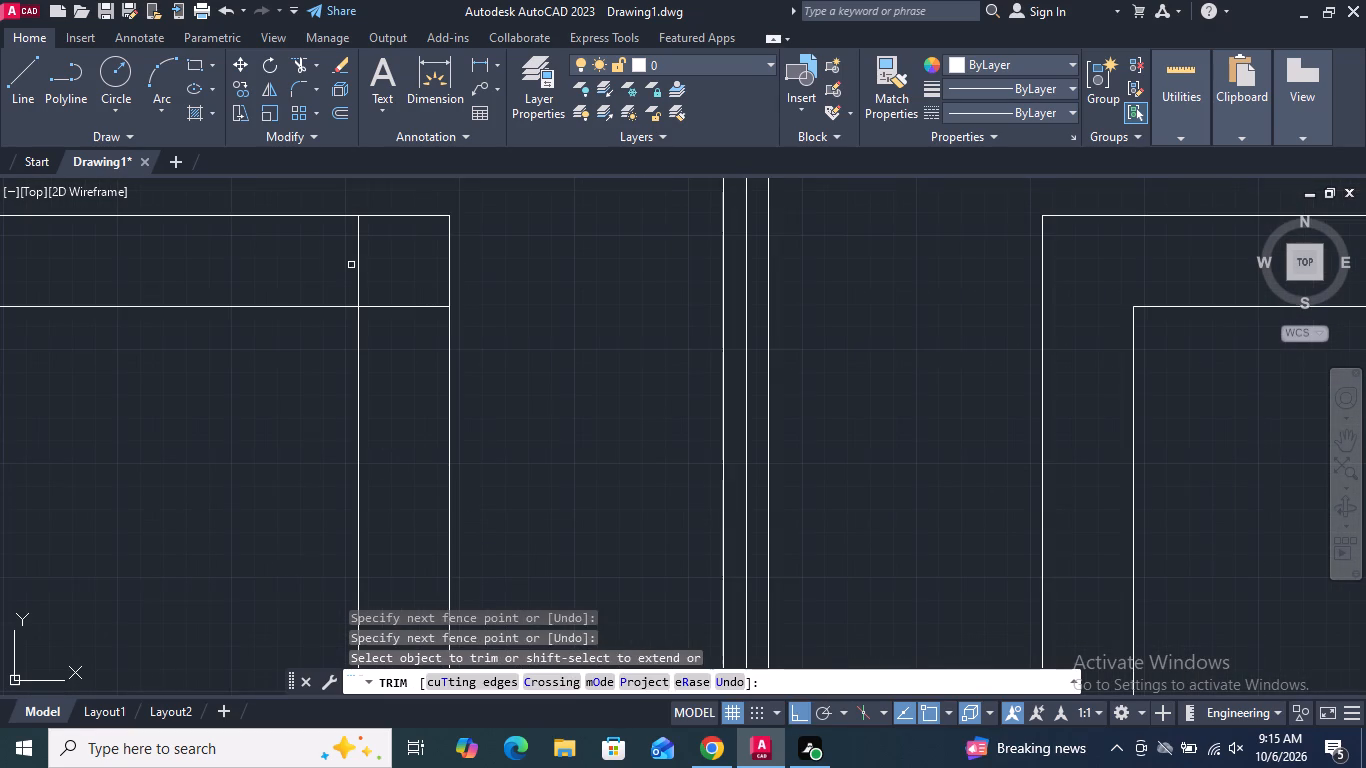
pyautogui.moveTo(333, 256); pyautogui.dragTo(419, 339)
pyautogui.scroll(-5, 490, 321)
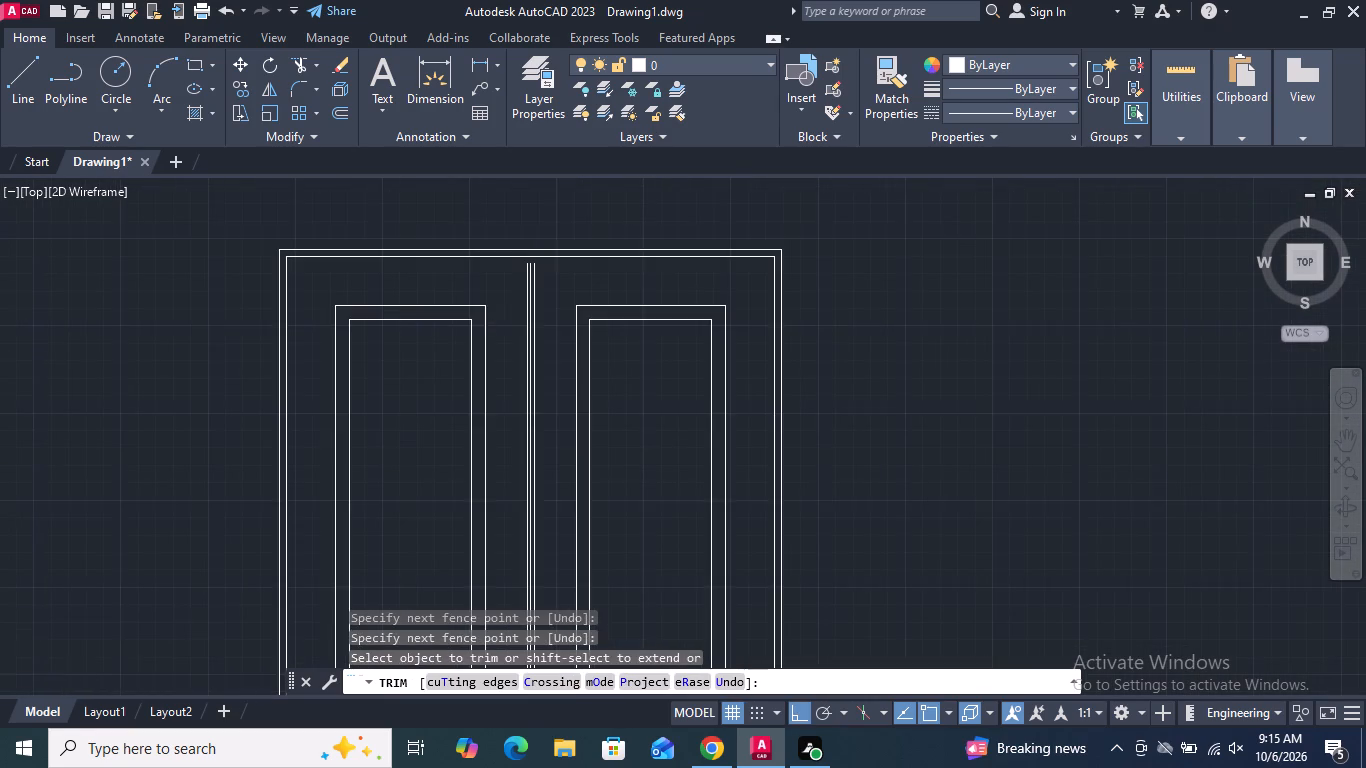
pyautogui.scroll(-1, 501, 311)
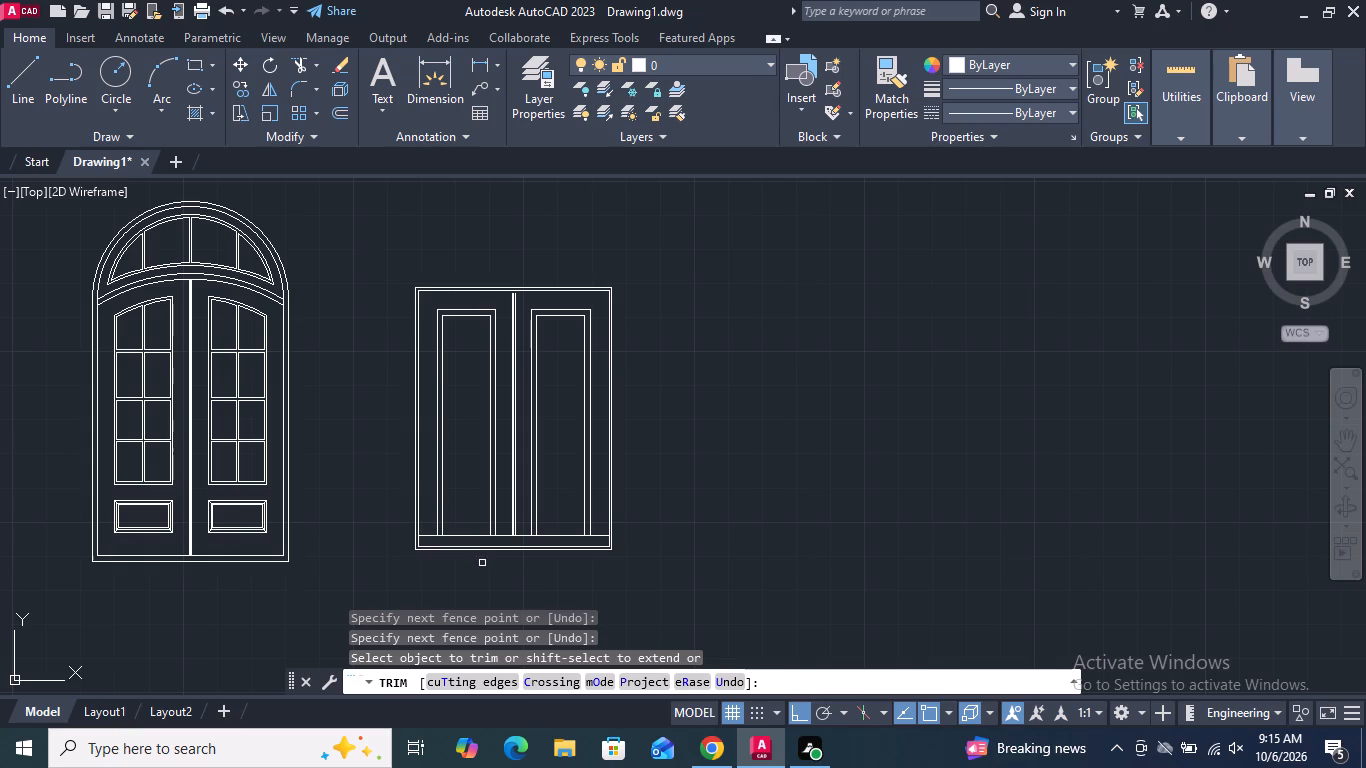
pyautogui.press('Return')
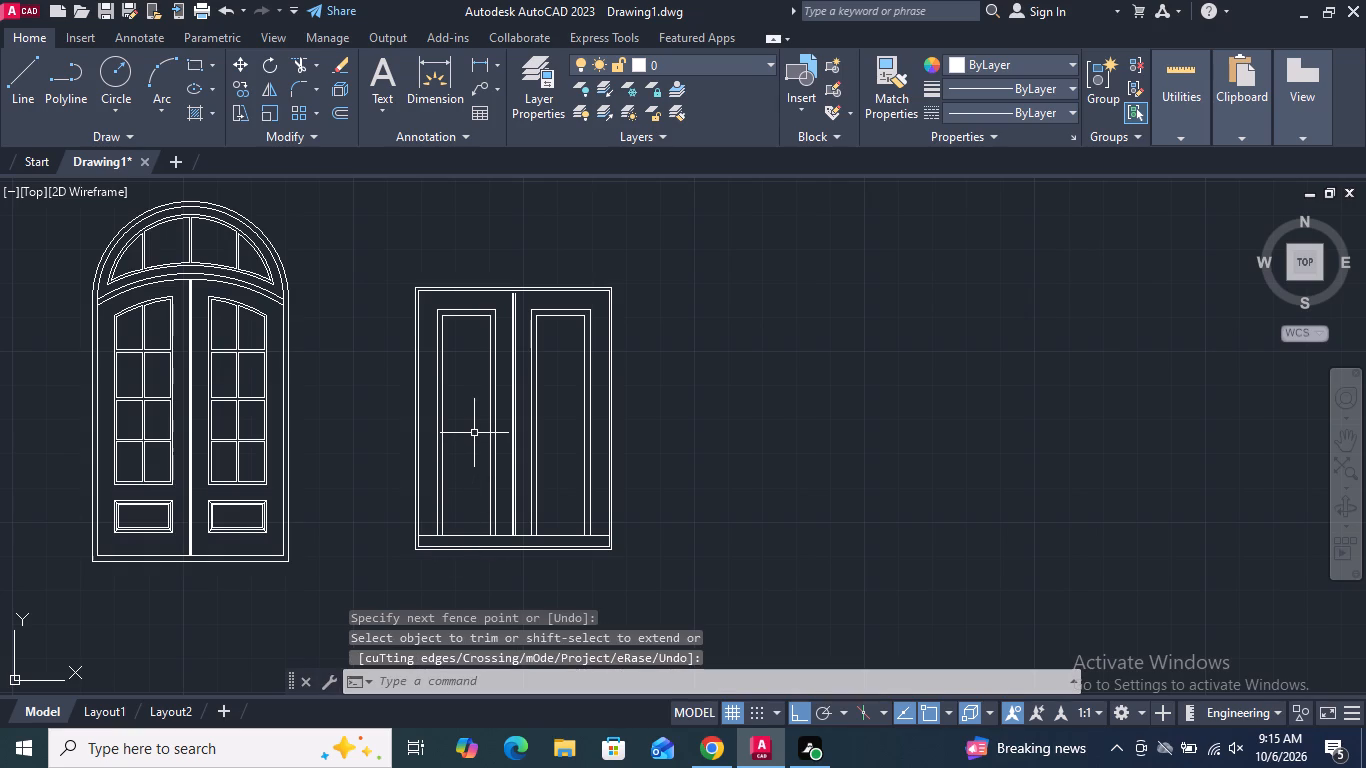
# Copy the horizontal line above the rectangular door's bottom edge straight up across the lower part of both panels.
pyautogui.moveTo(475, 430); pyautogui.dragTo(479, 392, button='middle')
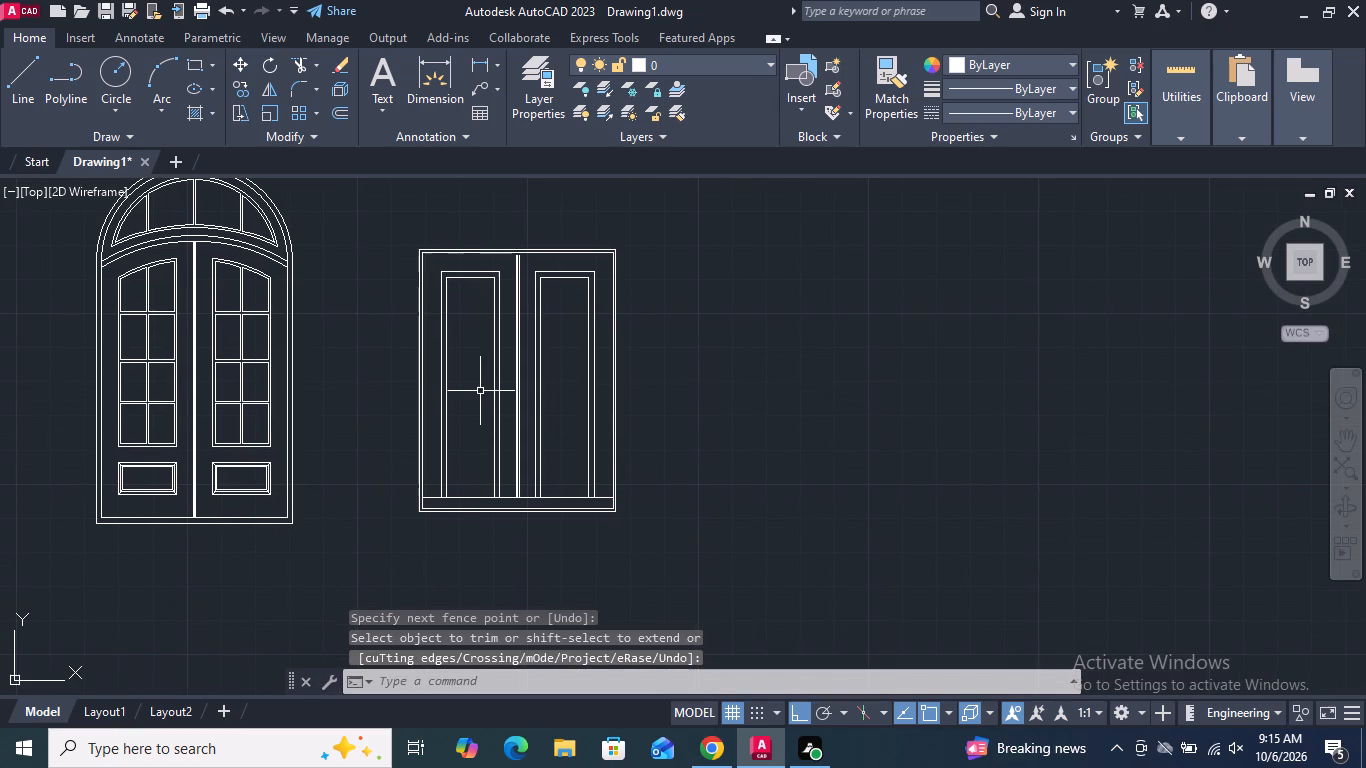
pyautogui.click(478, 499)
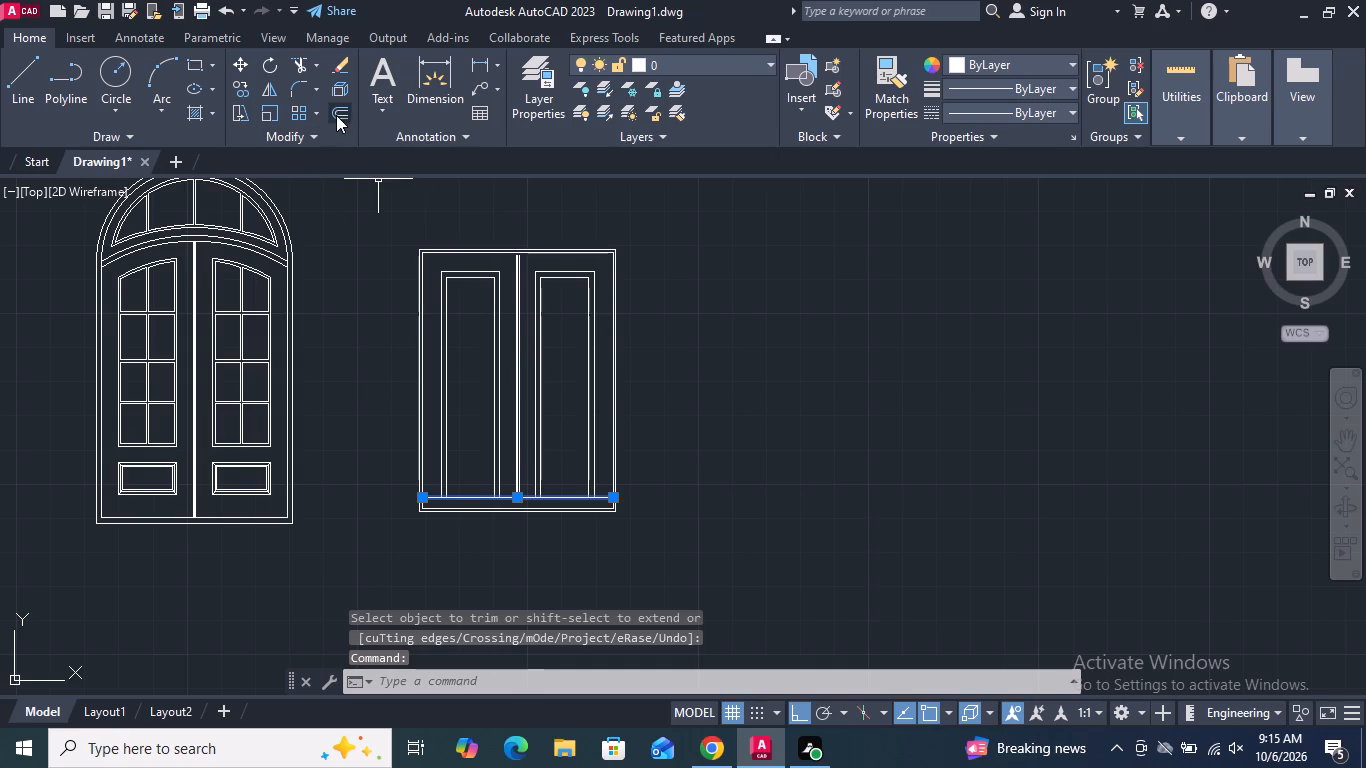
pyautogui.click(231, 83)
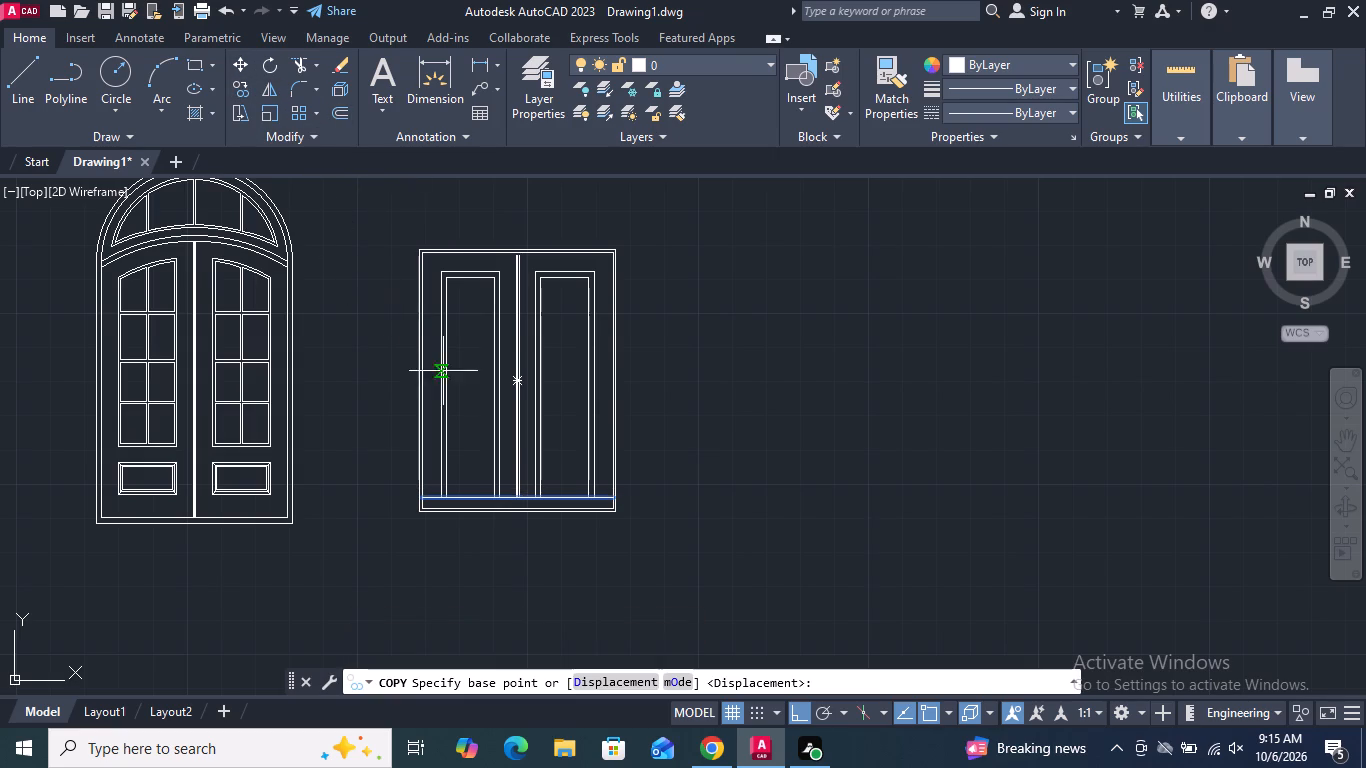
pyautogui.scroll(2, 503, 487)
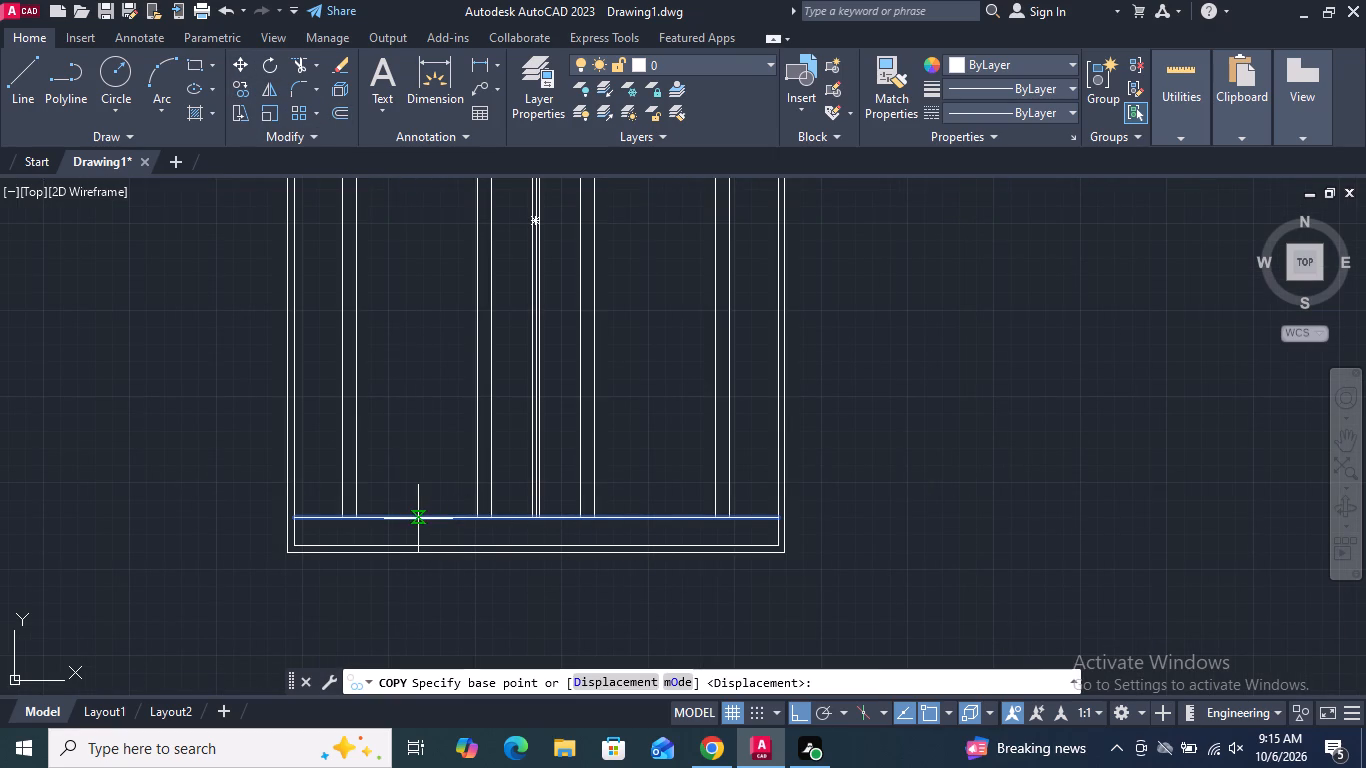
pyautogui.click(492, 520)
pyautogui.scroll(-2, 492, 518)
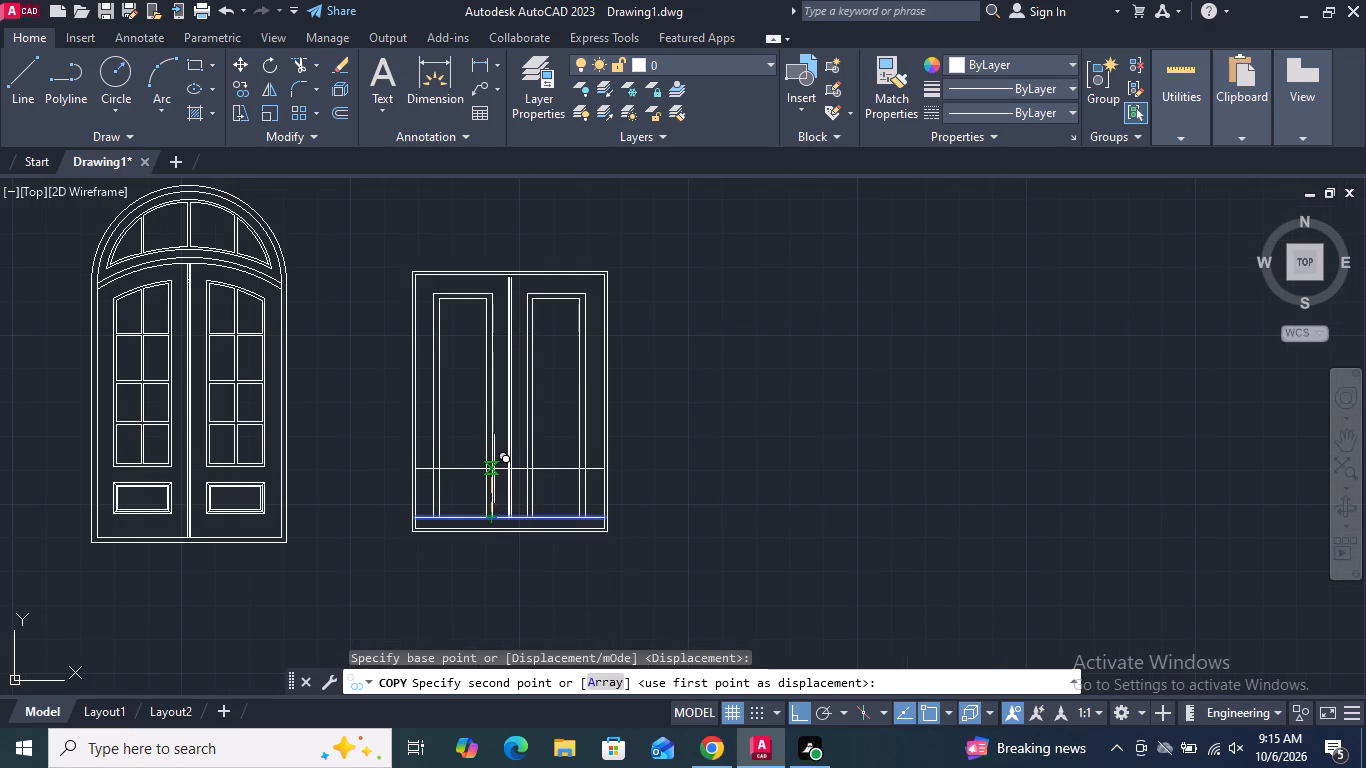
pyautogui.click(494, 469)
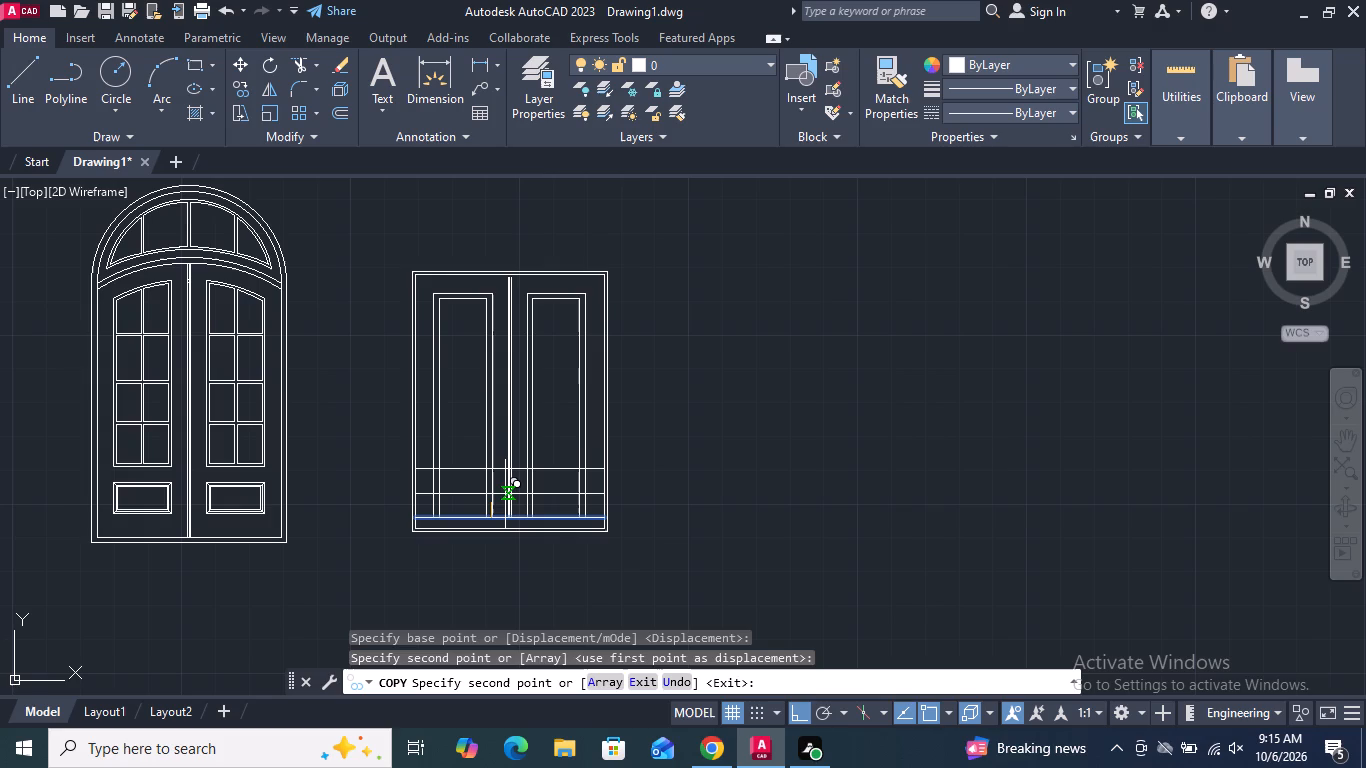
pyautogui.press('Escape')
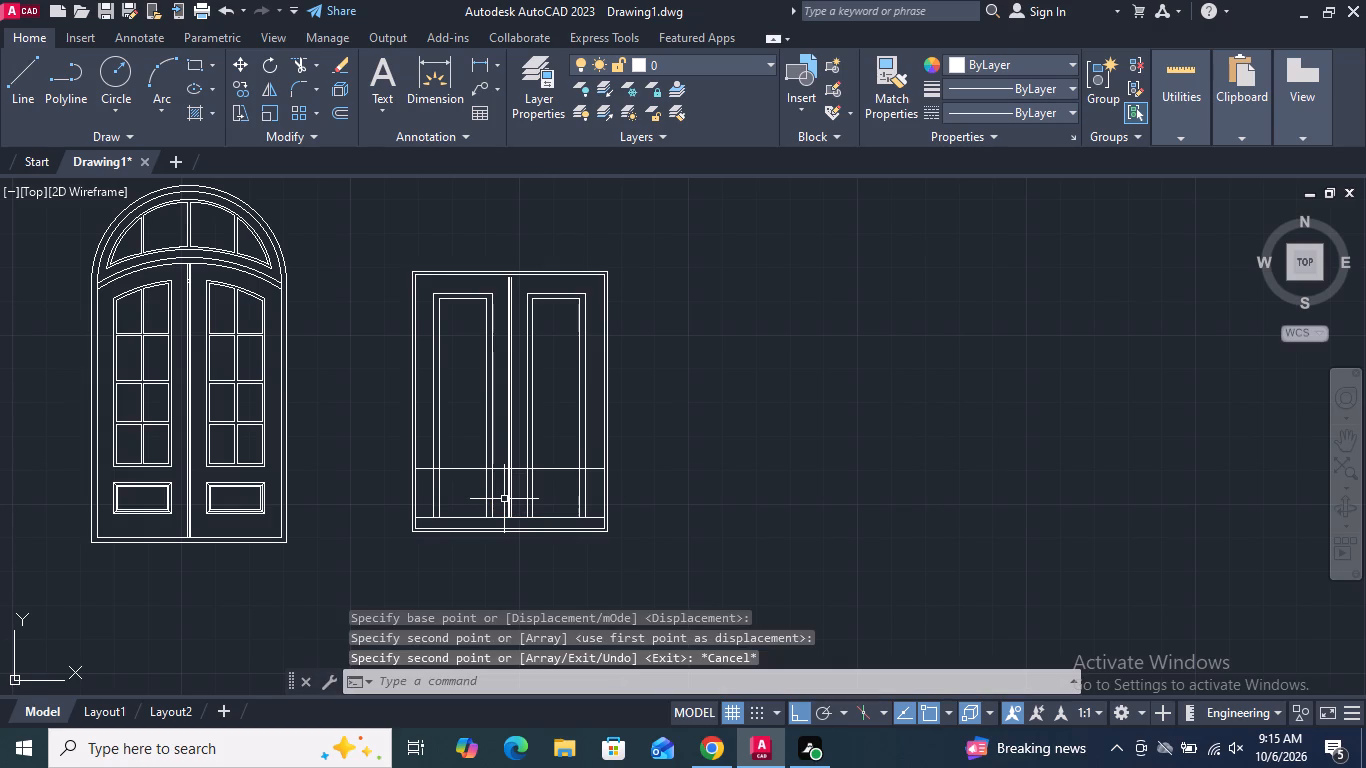
# Copy the horizontal line across the lower part of both panels 2" straight down.
pyautogui.scroll(2, 473, 483)
pyautogui.click(532, 450)
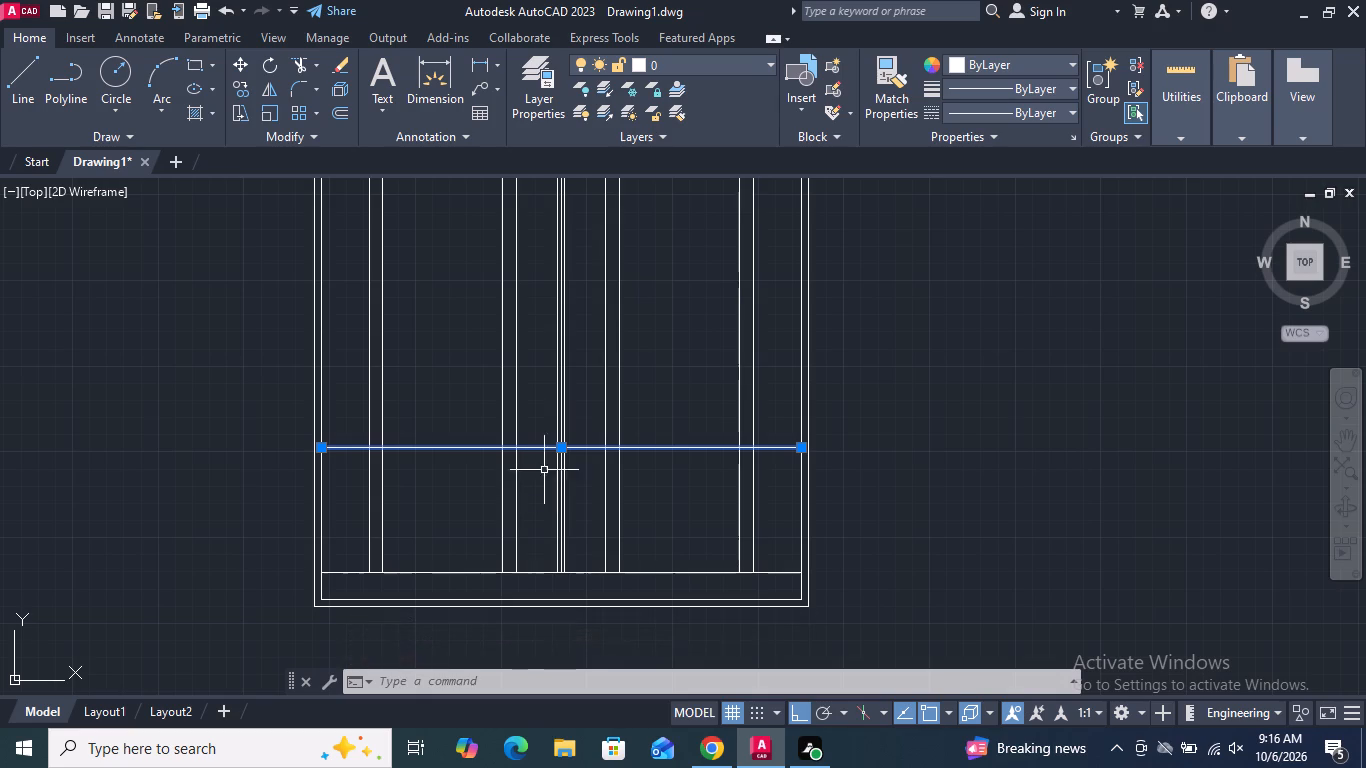
pyautogui.scroll(2, 545, 469)
pyautogui.moveTo(543, 473); pyautogui.dragTo(529, 377, button='middle')
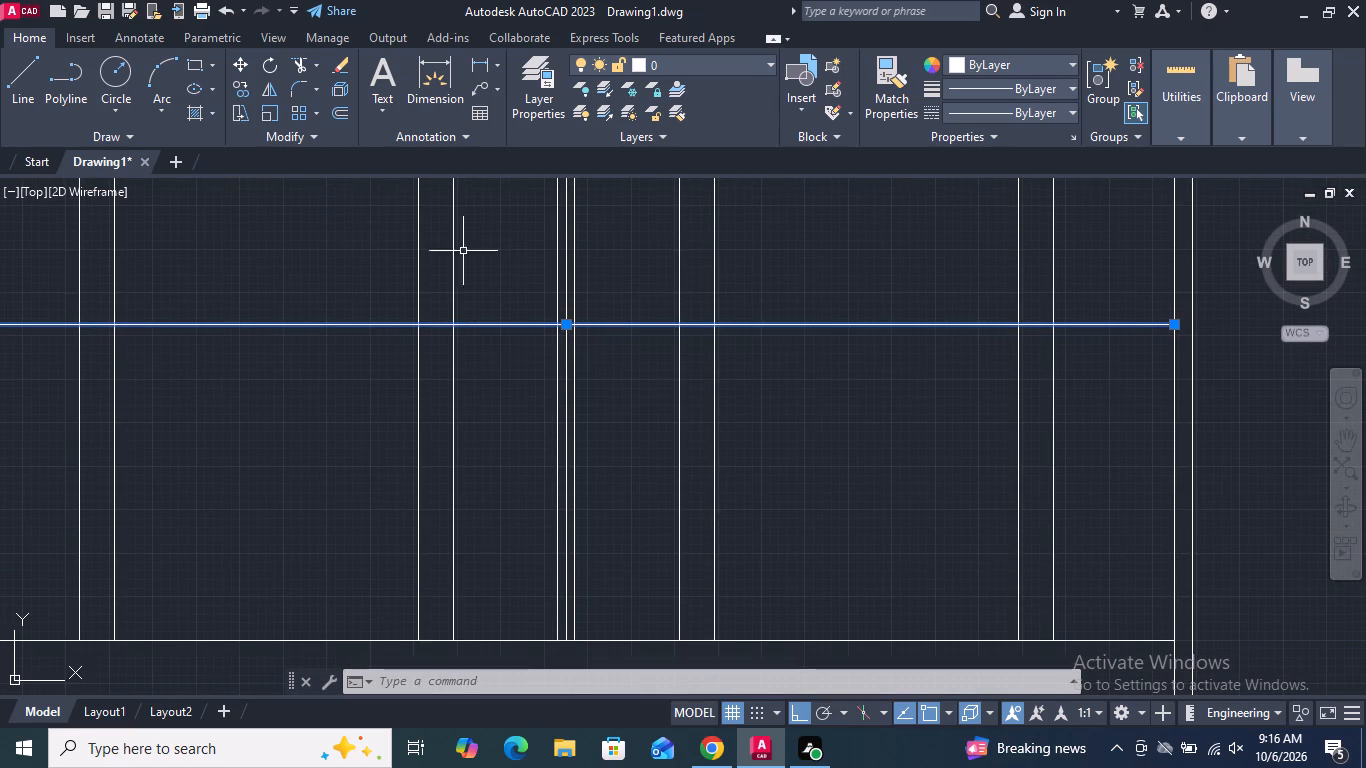
pyautogui.click(241, 86)
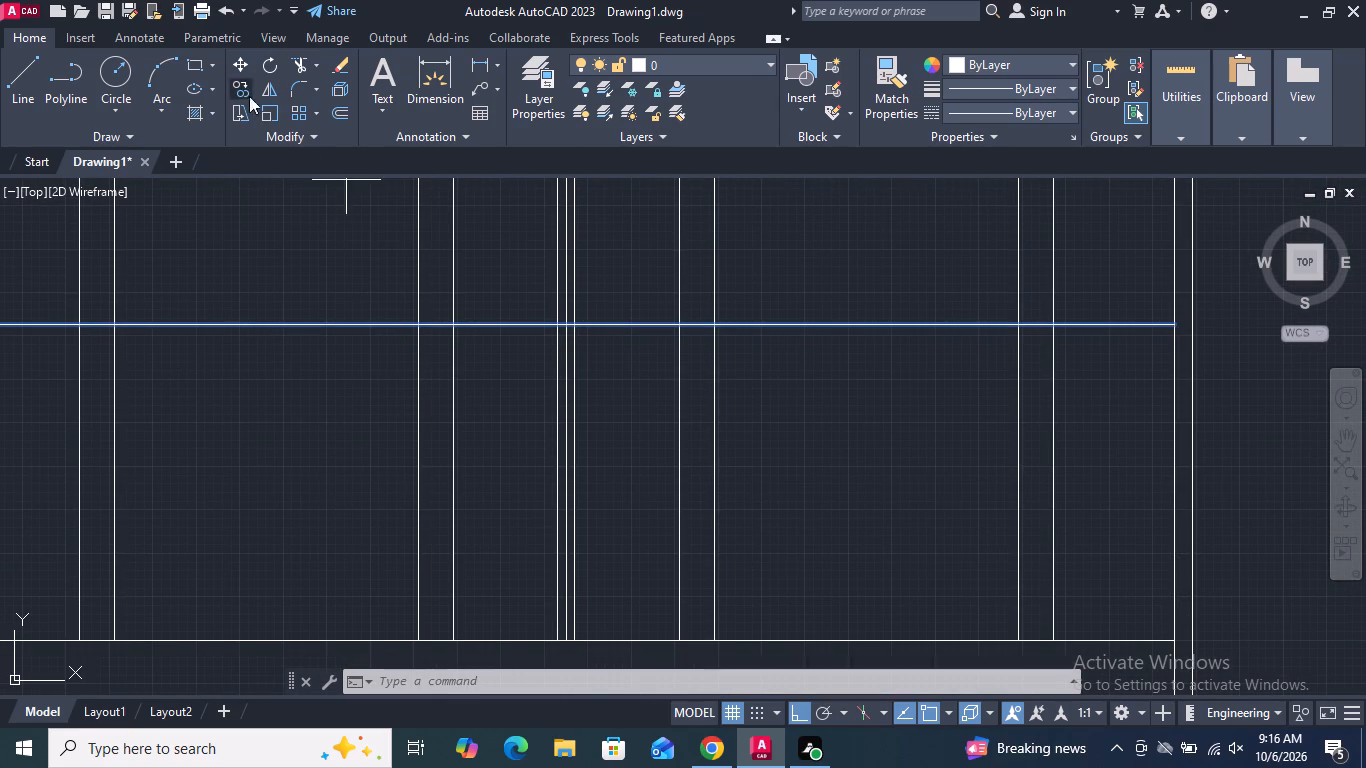
pyautogui.click(569, 324)
pyautogui.press('2')
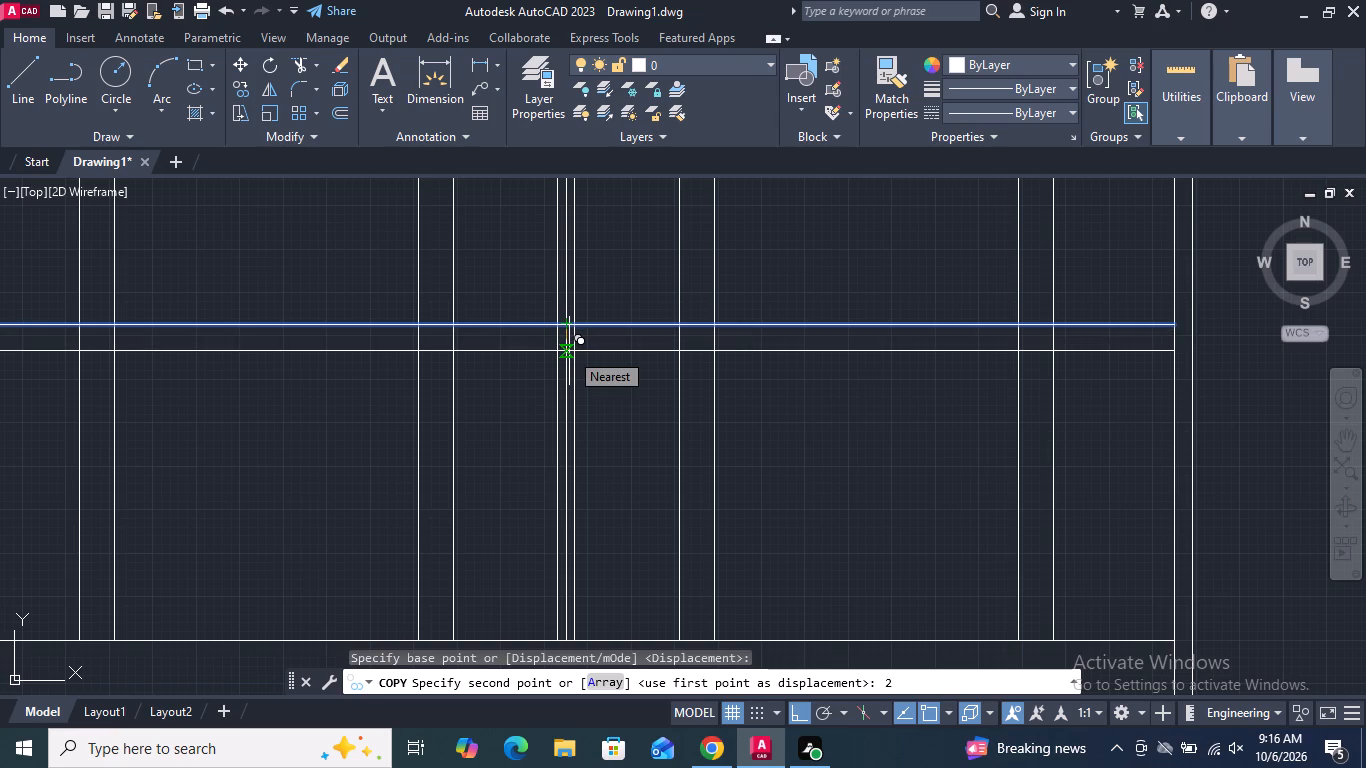
pyautogui.hotkey('shift', '"')
pyautogui.press('Return')
pyautogui.press('Return')
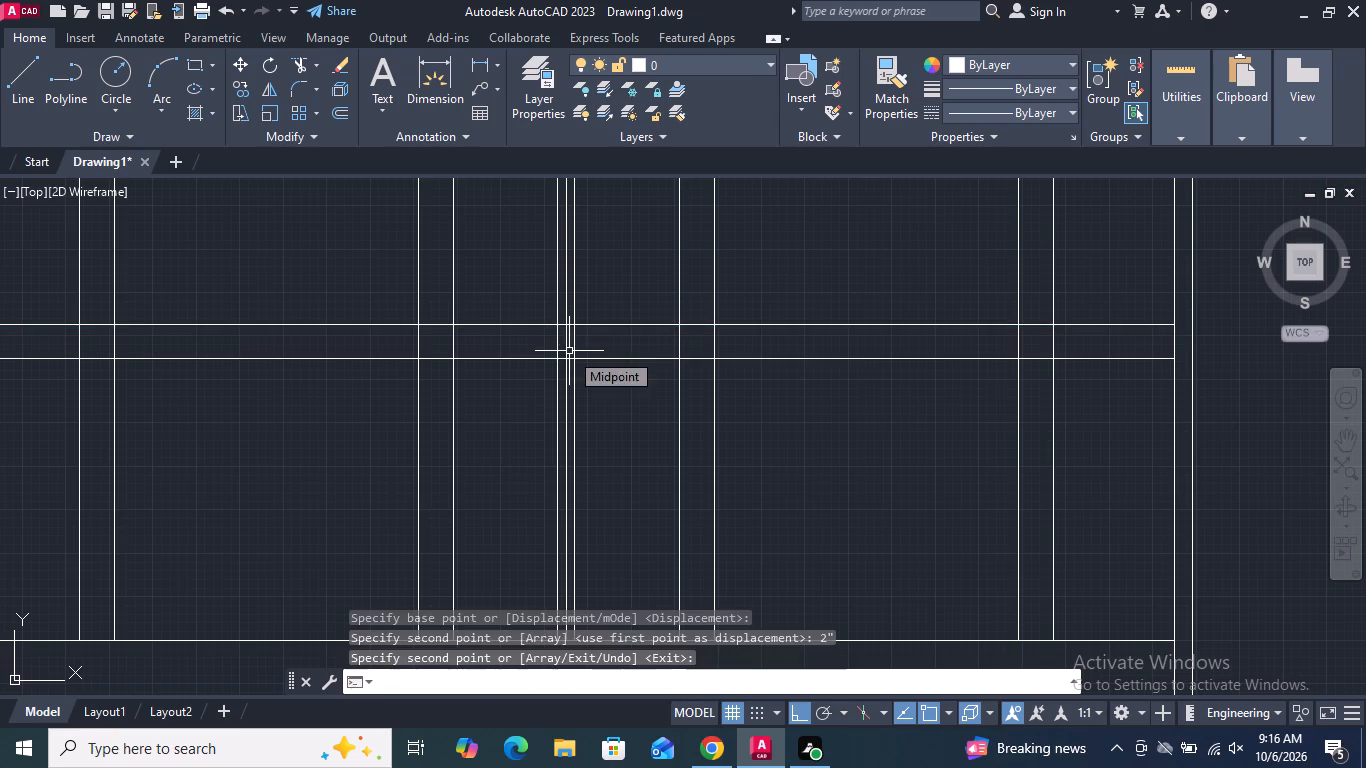
# Copy the pair of horizontal lines across both panels straight up by about 8.7".
pyautogui.scroll(-3, 569, 351)
pyautogui.scroll(1, 539, 409)
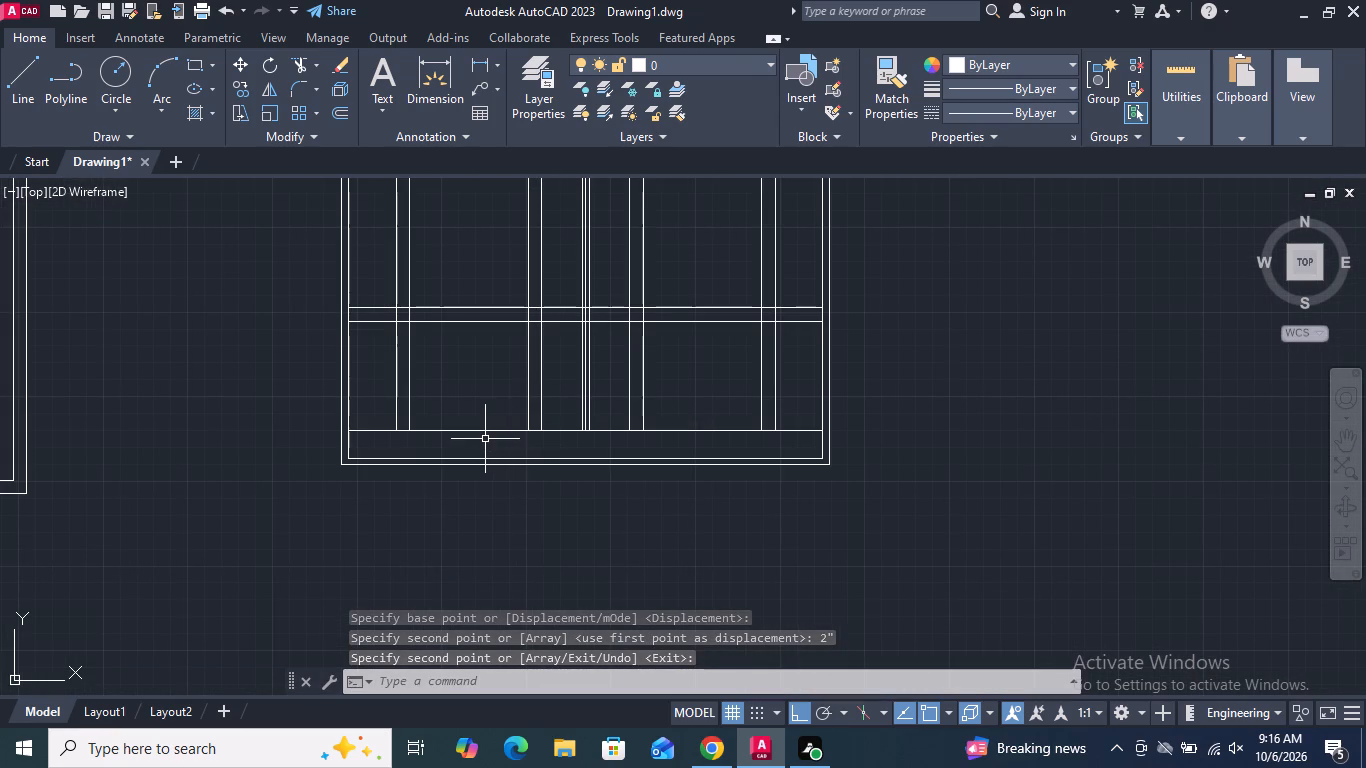
pyautogui.scroll(-1, 480, 448)
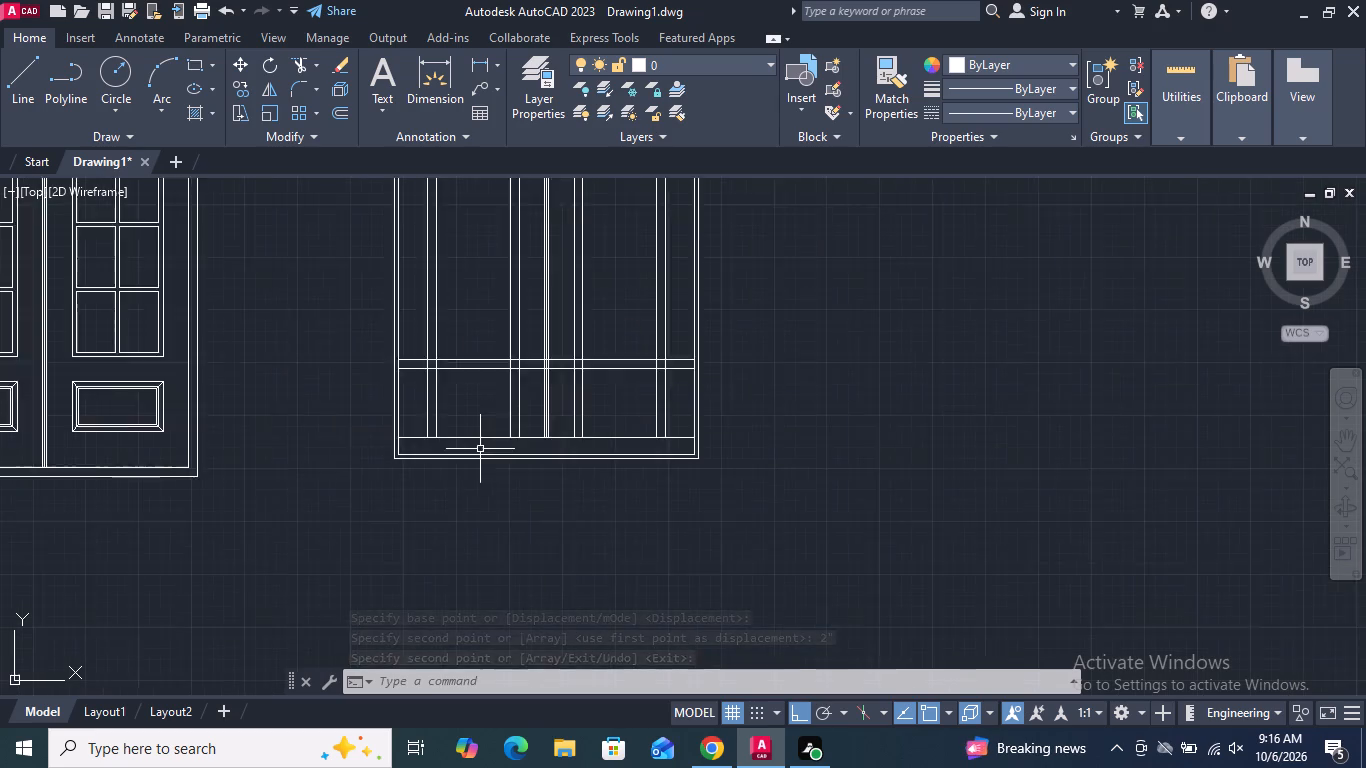
pyautogui.scroll(-1, 480, 449)
pyautogui.click(476, 408)
pyautogui.click(467, 374)
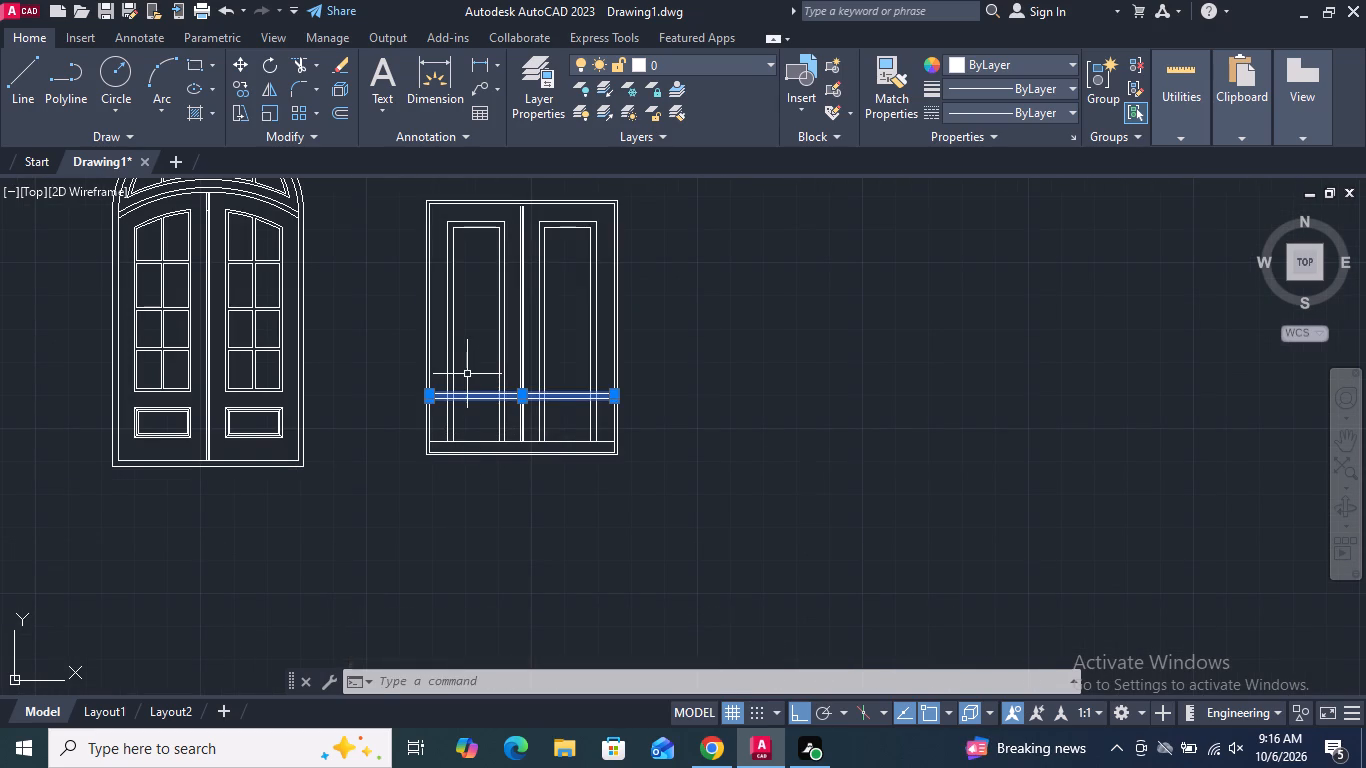
pyautogui.write('co')
pyautogui.press('Return')
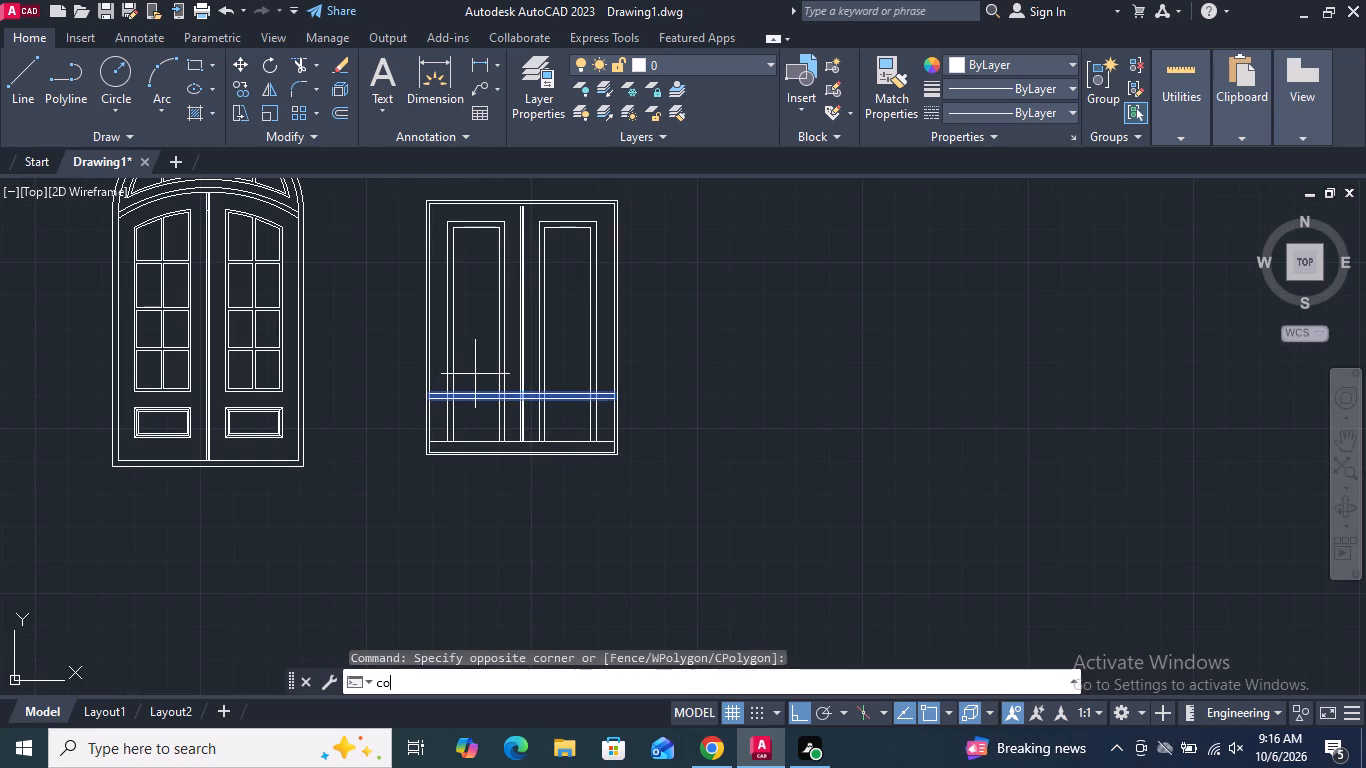
pyautogui.click(479, 379)
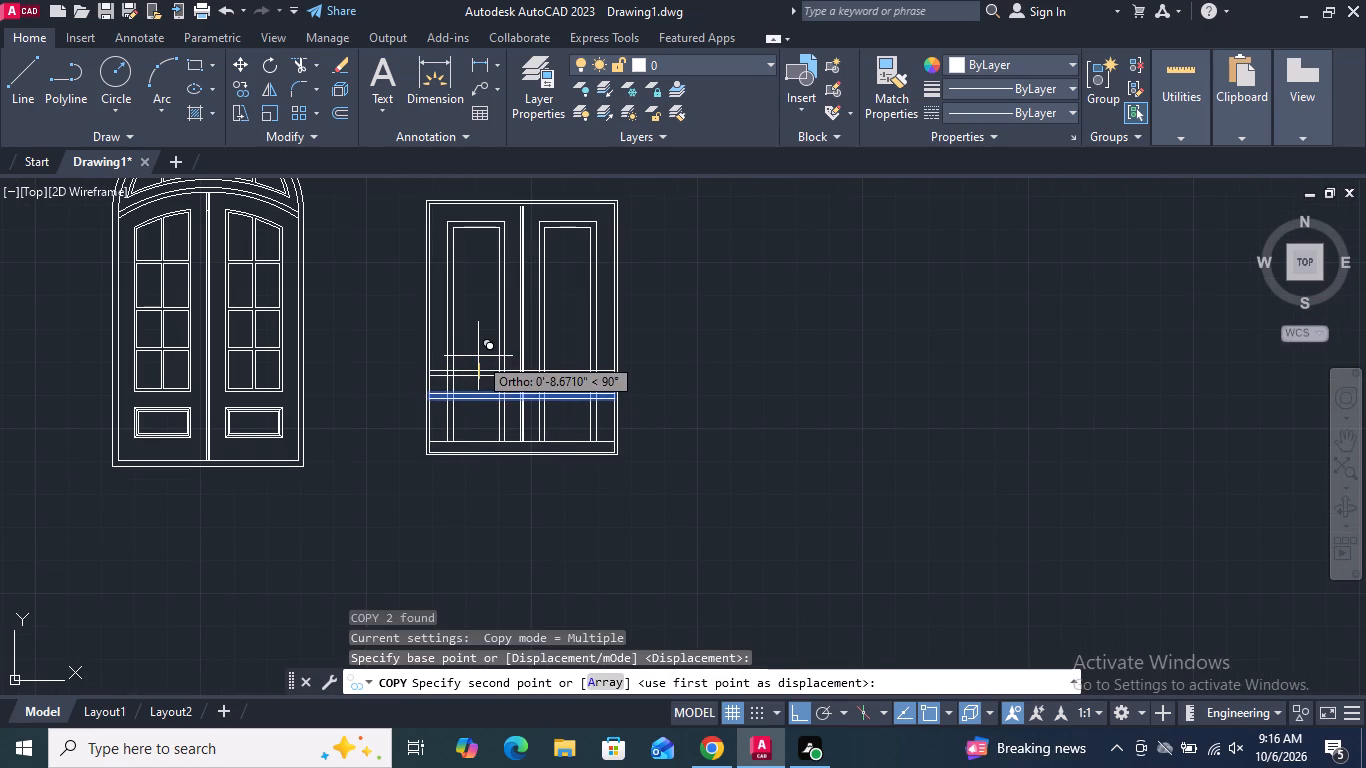
pyautogui.click(478, 356)
pyautogui.press('Escape')
# Copy the lower of the two horizontal line pairs straight down by about 10.4", keeping it above the bottom rail line.
pyautogui.scroll(1, 480, 404)
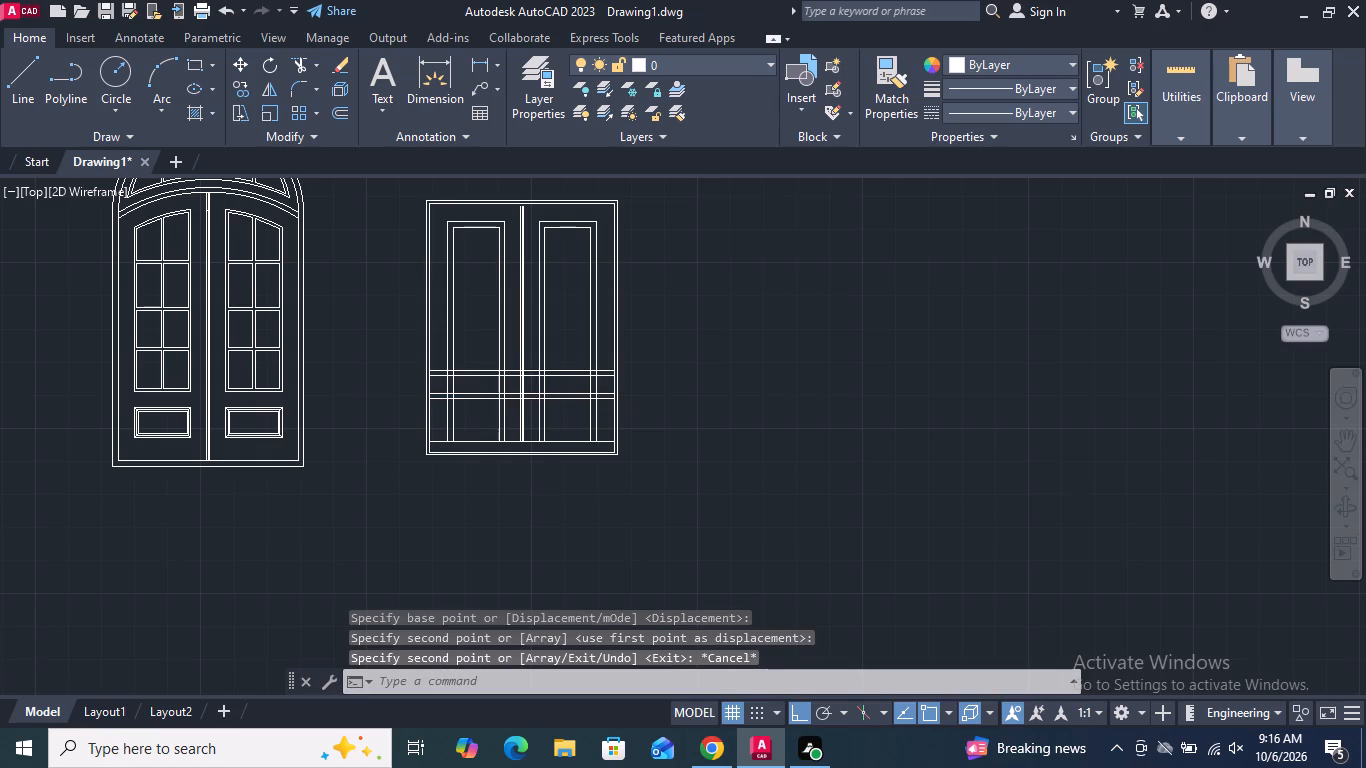
pyautogui.scroll(1, 480, 411)
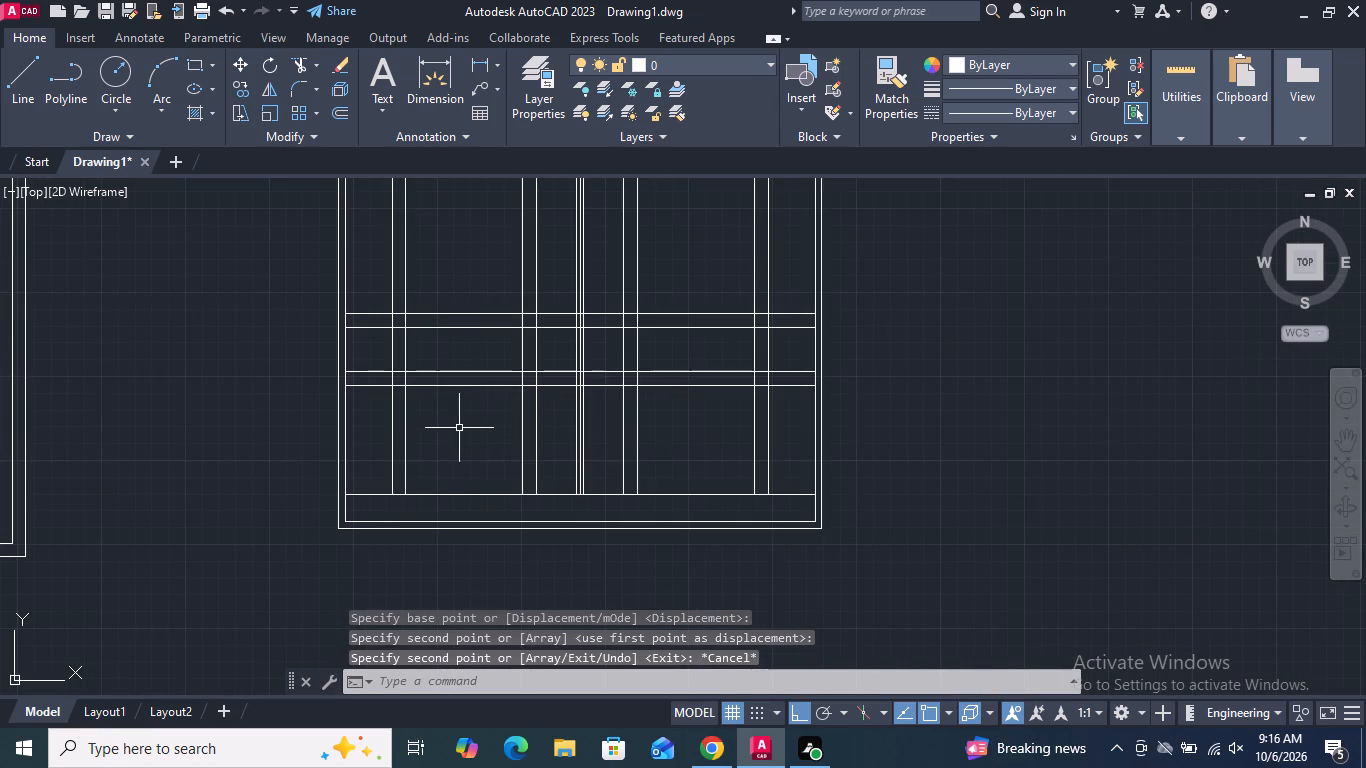
pyautogui.moveTo(469, 398); pyautogui.dragTo(467, 386)
pyautogui.click(454, 353)
pyautogui.write('co')
pyautogui.press('Return')
pyautogui.click(454, 406)
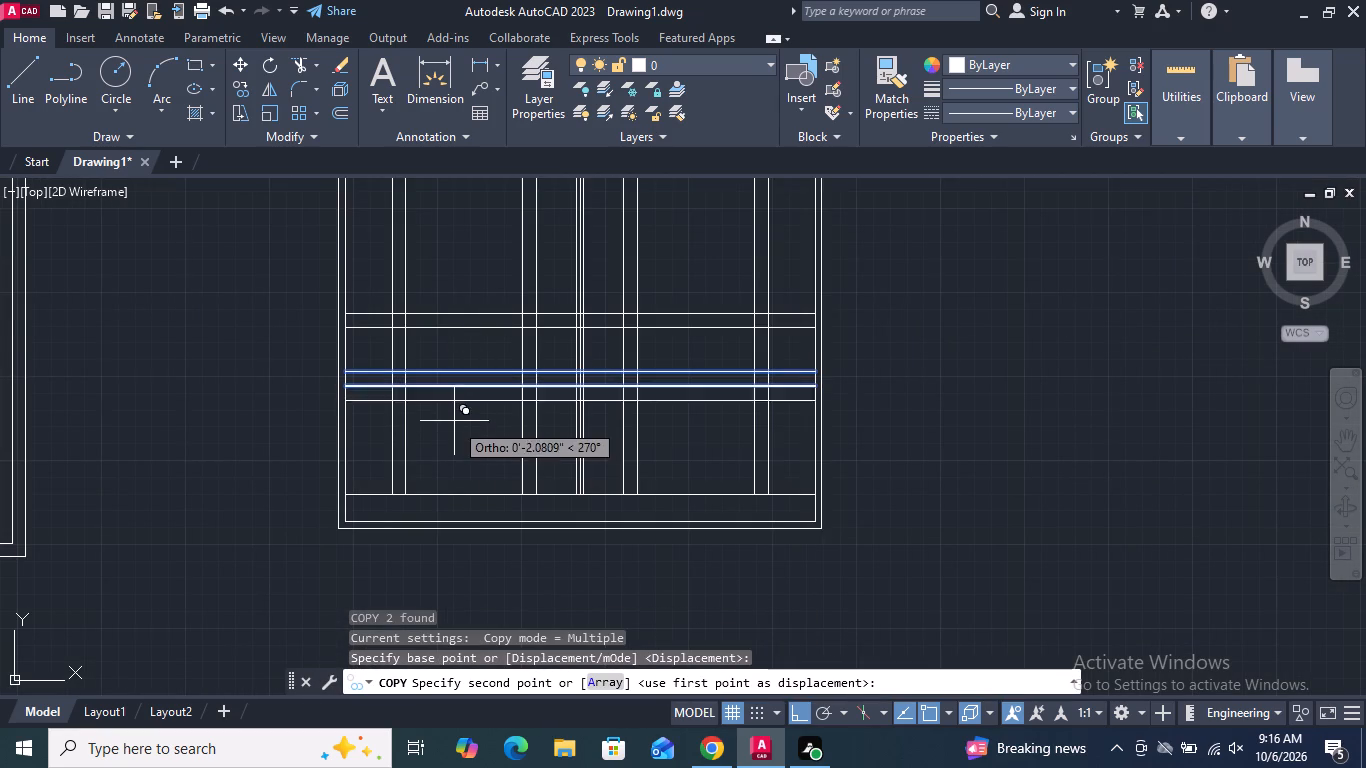
pyautogui.click(453, 477)
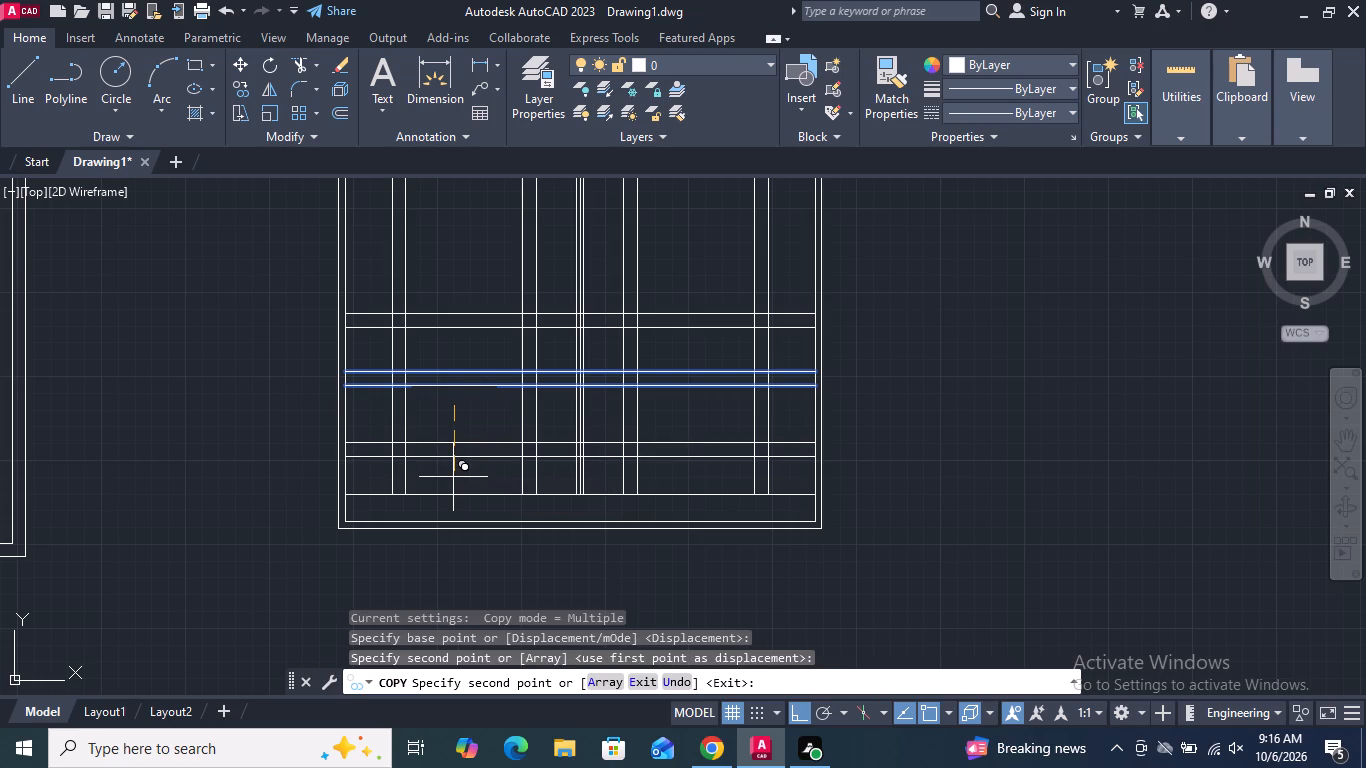
pyautogui.press('Return')
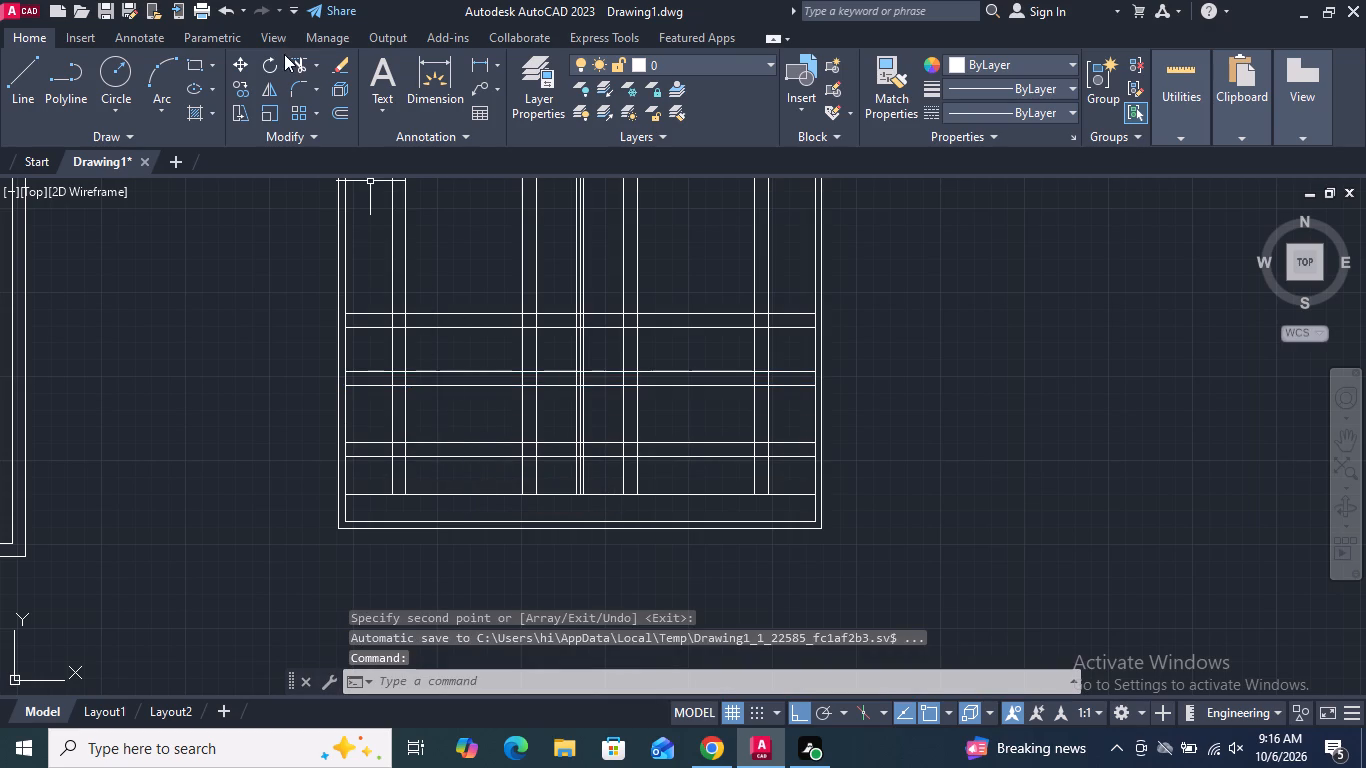
# Trim the six horizontal lines between the outer panel edges and the door frame on both sides.
pyautogui.click(297, 62)
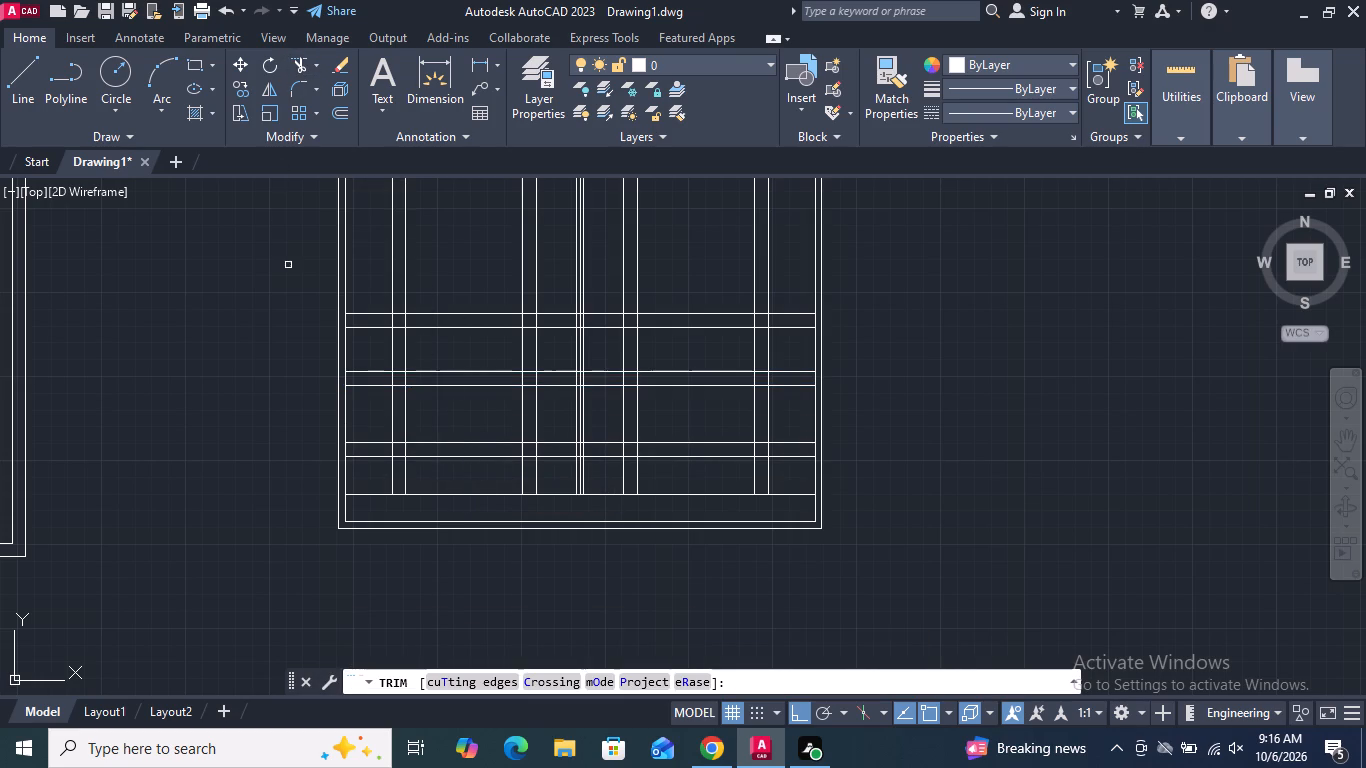
pyautogui.scroll(2, 366, 388)
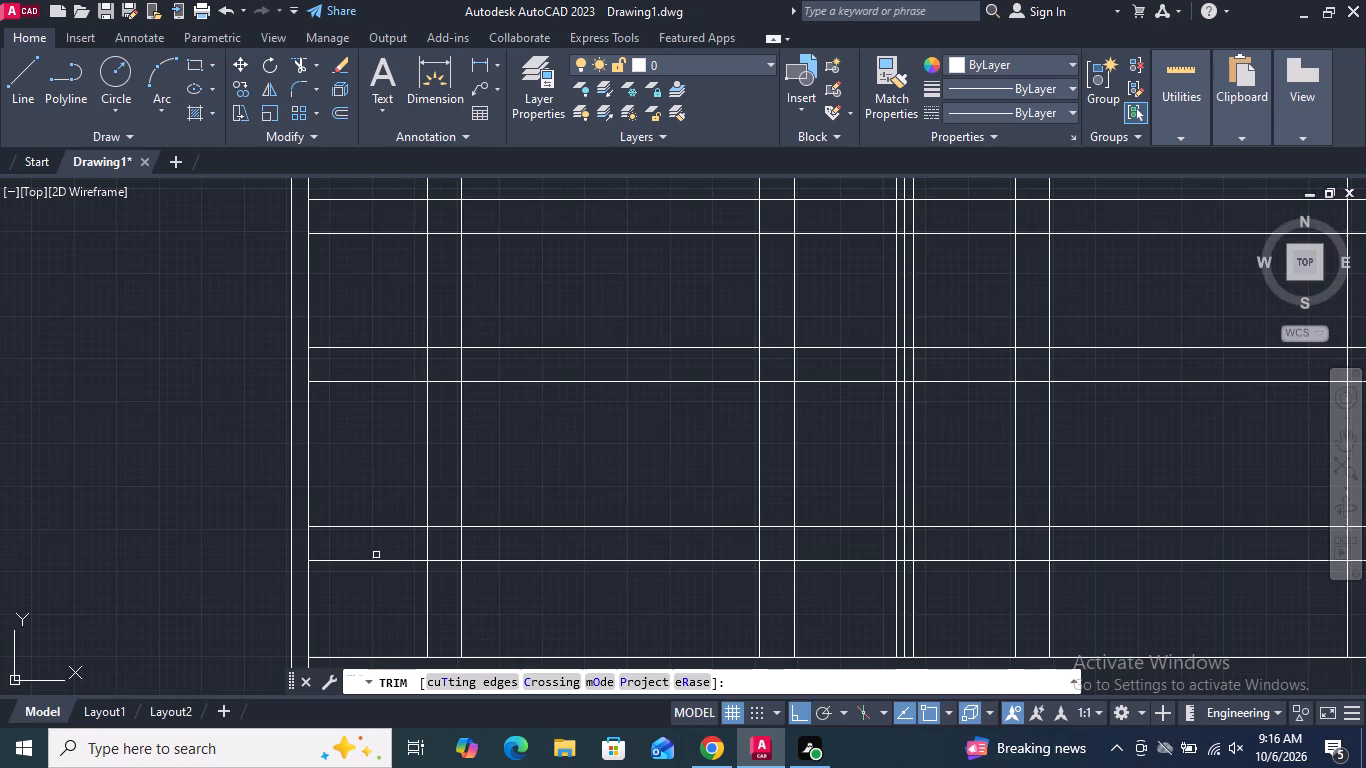
pyautogui.scroll(-1, 376, 547)
pyautogui.moveTo(378, 580); pyautogui.dragTo(369, 301)
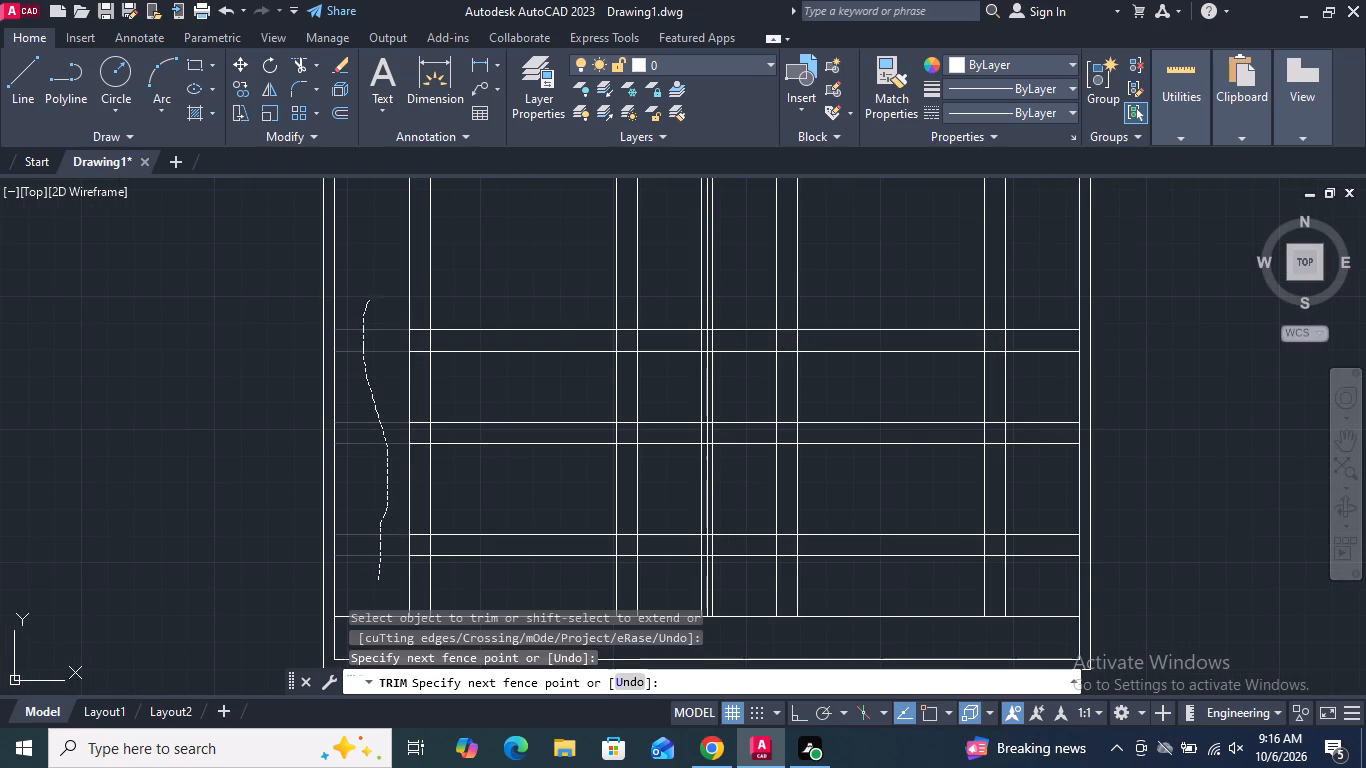
pyautogui.moveTo(1026, 301); pyautogui.dragTo(1028, 343)
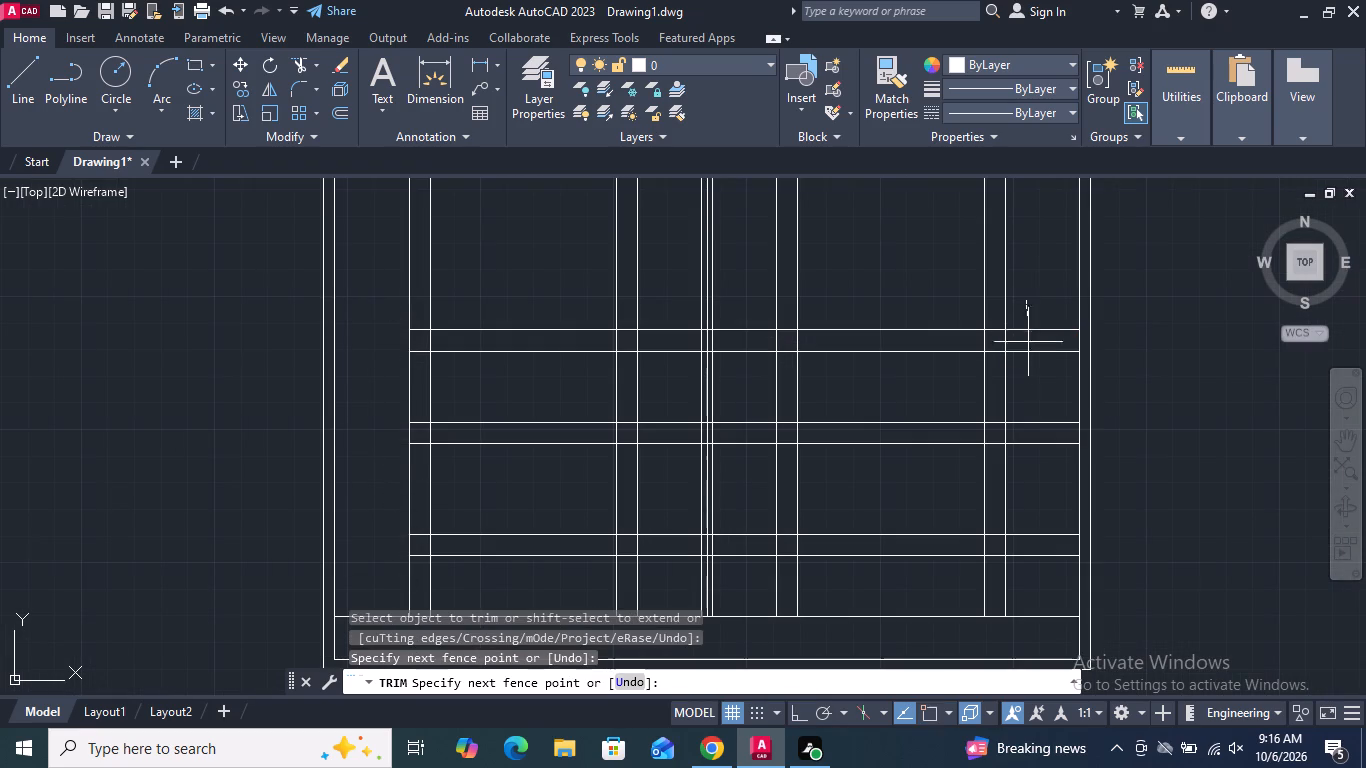
pyautogui.moveTo(1028, 343); pyautogui.dragTo(1037, 563)
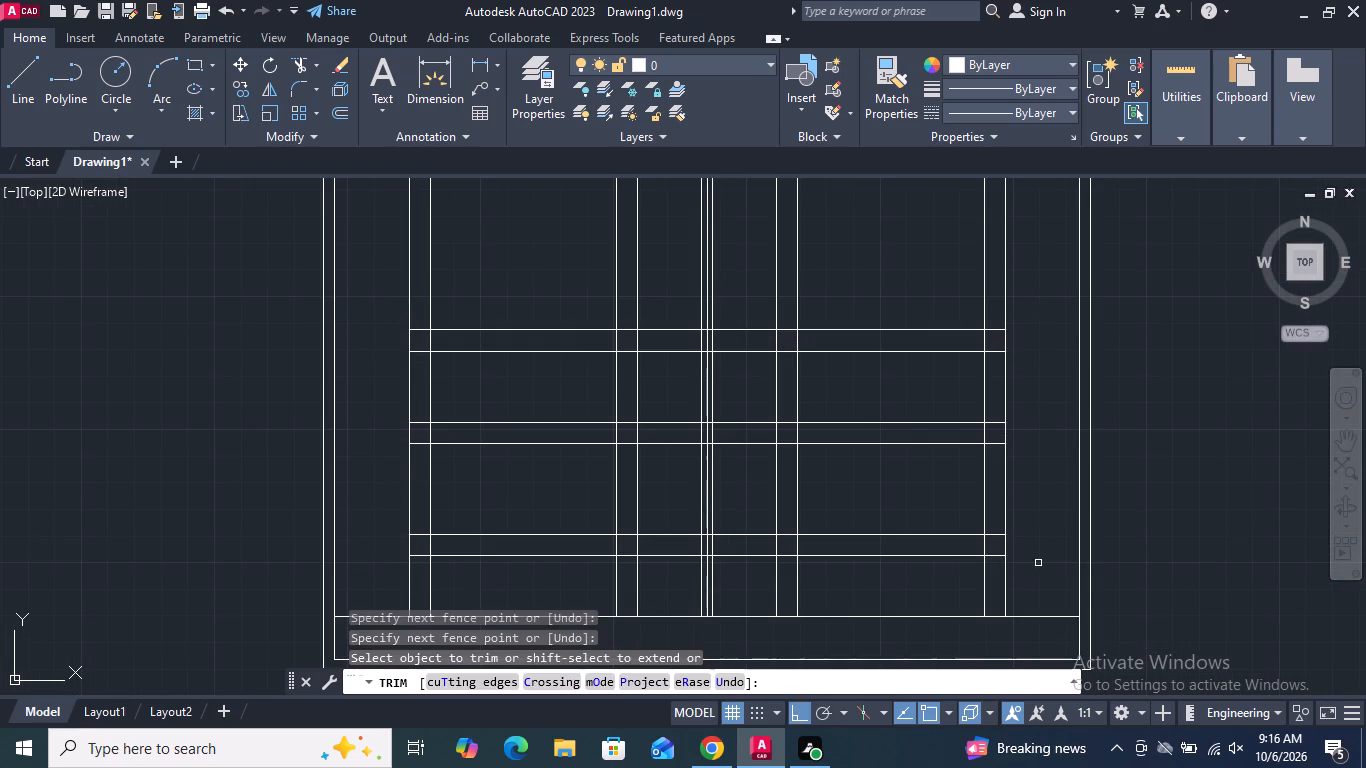
# Trim the vertical lines of both panels below the lowest copied horizontal line, leaving the centre division intact.
pyautogui.scroll(-1, 1004, 506)
pyautogui.scroll(1, 1011, 557)
pyautogui.moveTo(1013, 555); pyautogui.dragTo(936, 563)
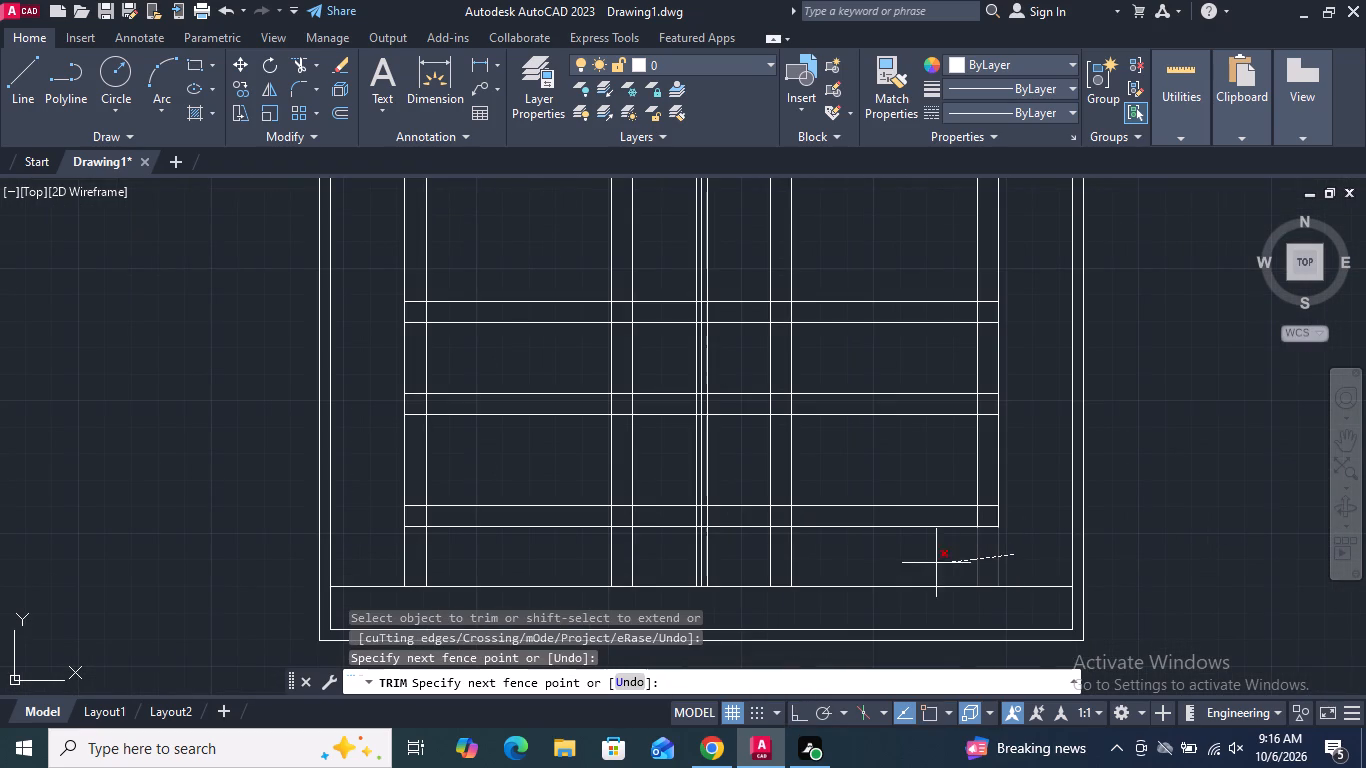
pyautogui.moveTo(936, 563); pyautogui.dragTo(753, 554)
pyautogui.moveTo(652, 563); pyautogui.dragTo(601, 563)
pyautogui.moveTo(601, 563); pyautogui.dragTo(405, 555)
pyautogui.moveTo(393, 554); pyautogui.dragTo(426, 554)
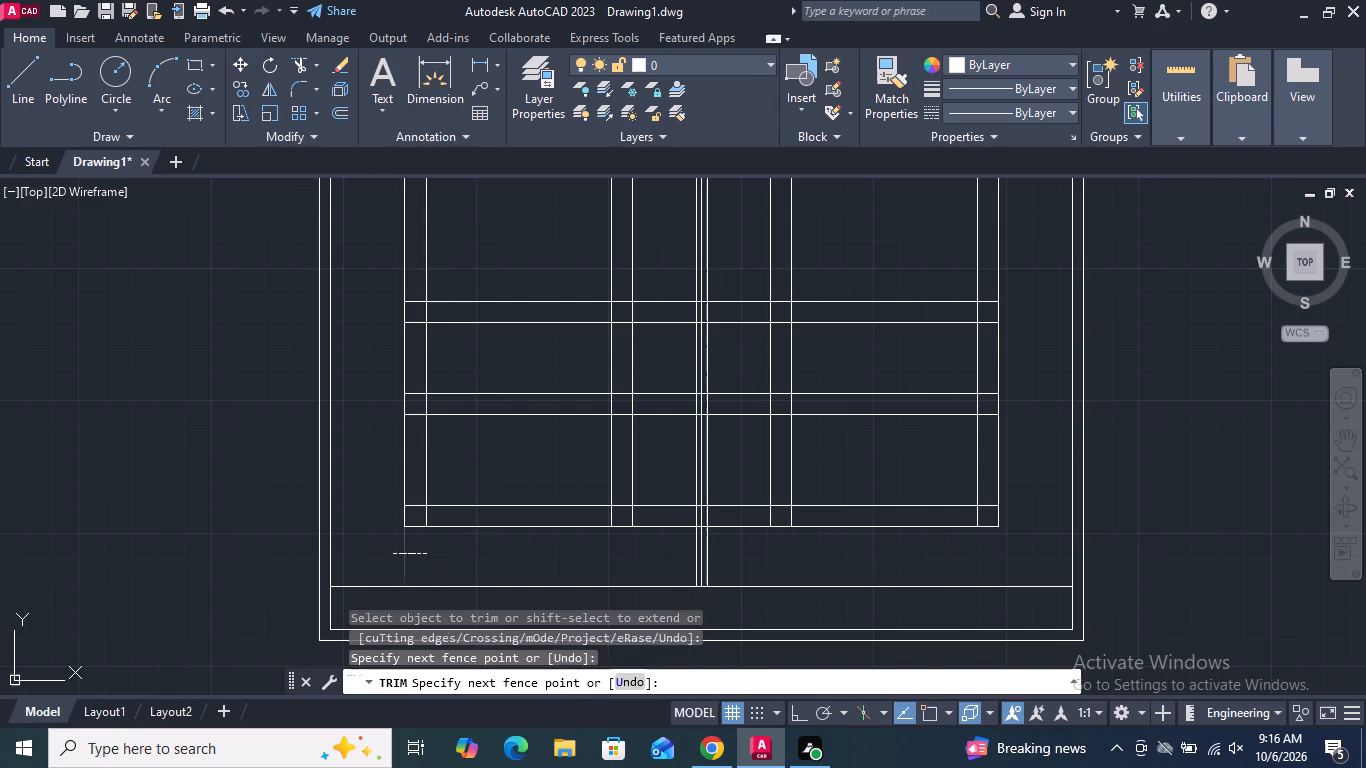
# Trim the vertical panel lines between the upper and middle horizontal line pairs, separating upper and lower panels on both leaves.
pyautogui.moveTo(471, 351); pyautogui.dragTo(381, 355)
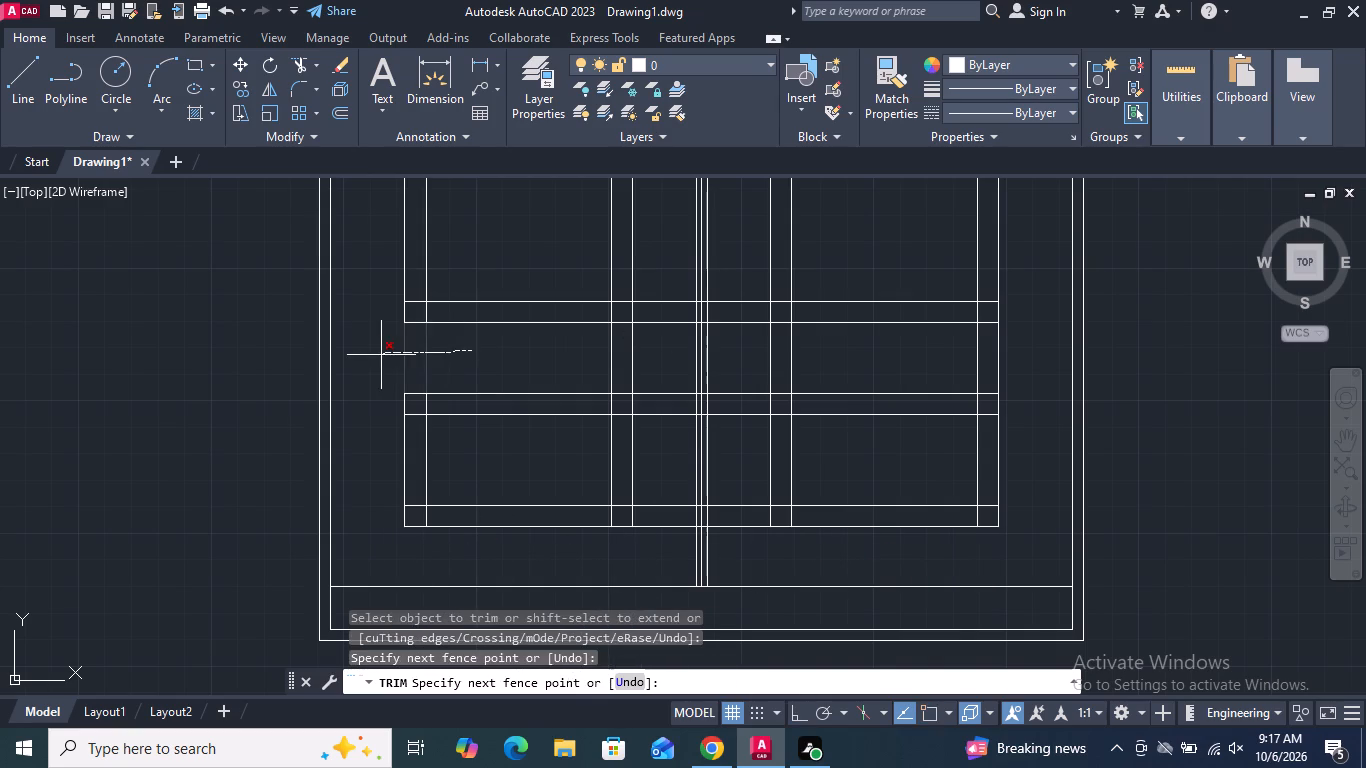
pyautogui.moveTo(381, 355); pyautogui.dragTo(378, 356)
pyautogui.moveTo(574, 368); pyautogui.dragTo(671, 373)
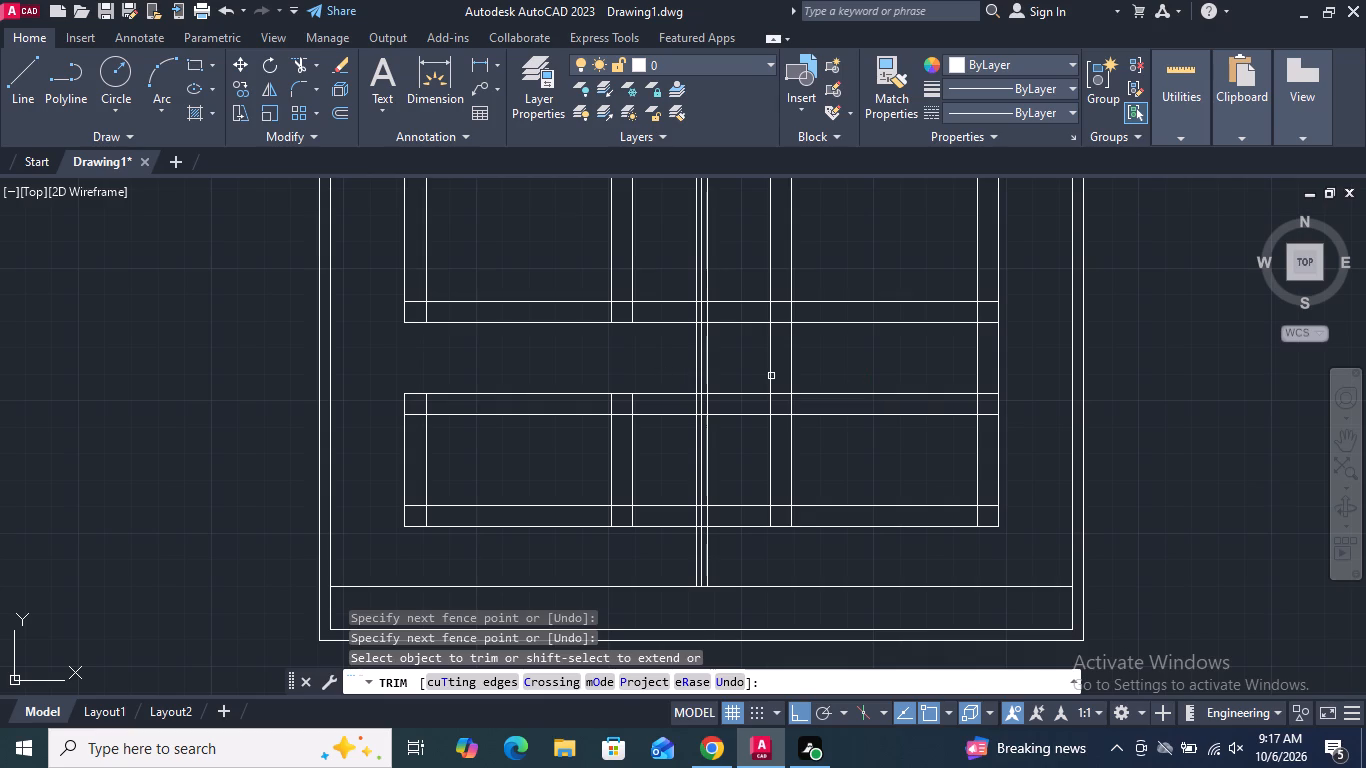
pyautogui.moveTo(748, 363); pyautogui.dragTo(1019, 364)
# Trim the six horizontal lines between each leaf's panels and the centre division.
pyautogui.moveTo(659, 271); pyautogui.dragTo(670, 537)
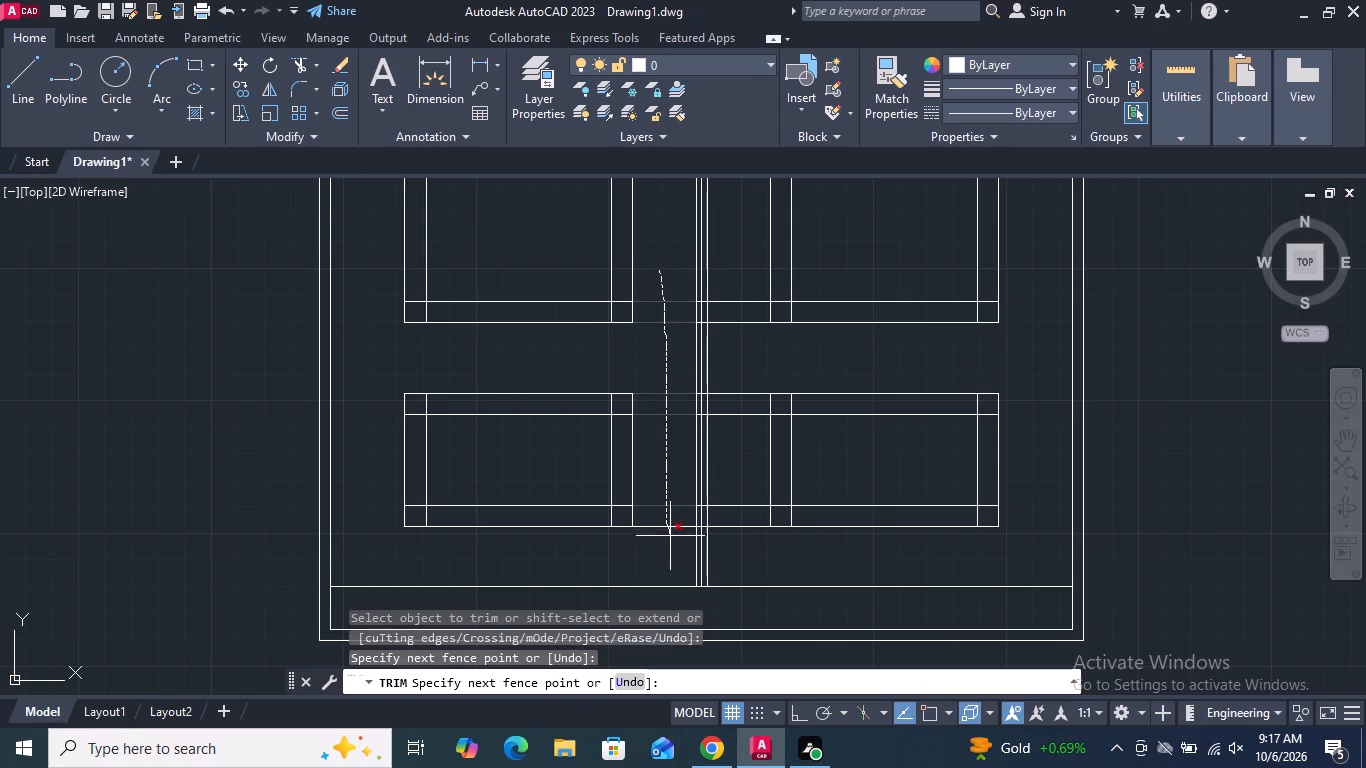
pyautogui.moveTo(670, 537); pyautogui.dragTo(671, 544)
pyautogui.moveTo(741, 278); pyautogui.dragTo(751, 457)
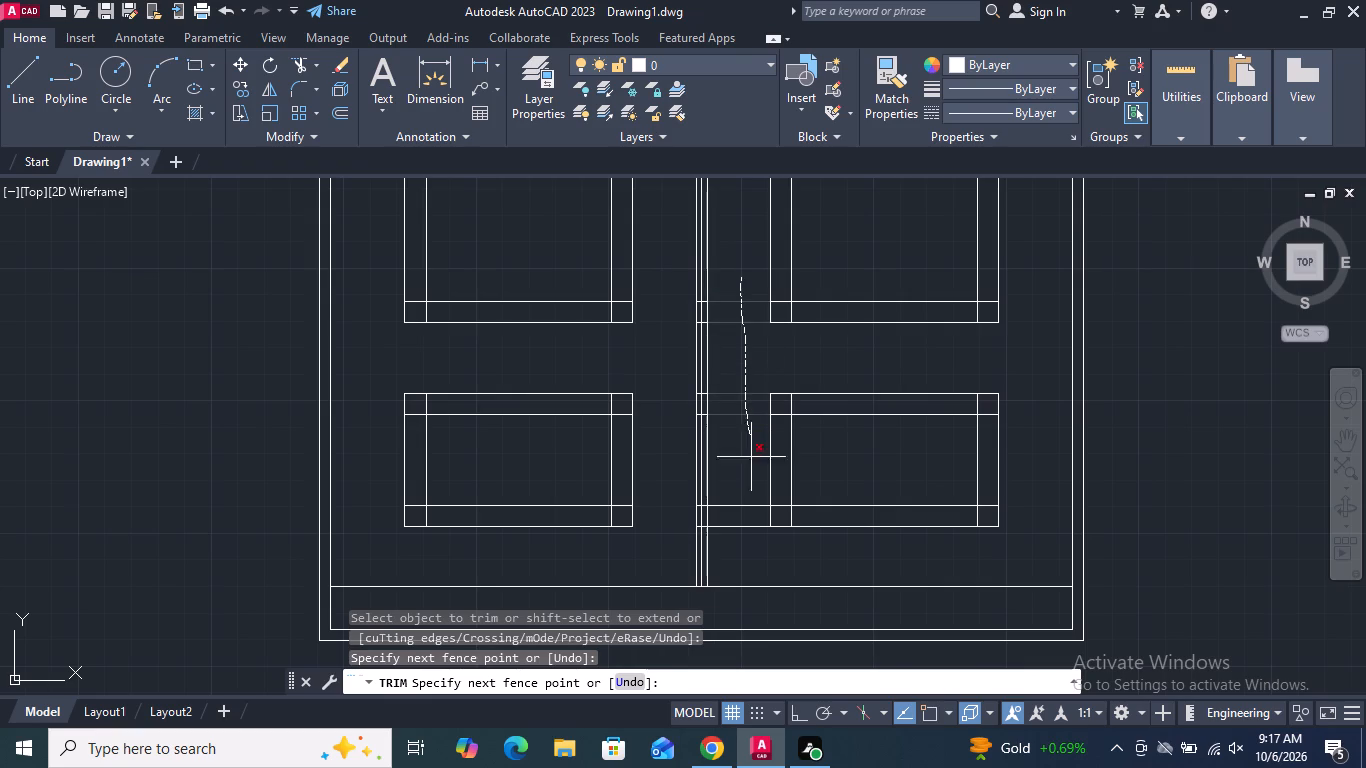
pyautogui.moveTo(751, 457); pyautogui.dragTo(755, 548)
# Trim the two horizontal line pieces inside the centre division at the bottom of the upper panels.
pyautogui.scroll(4, 702, 311)
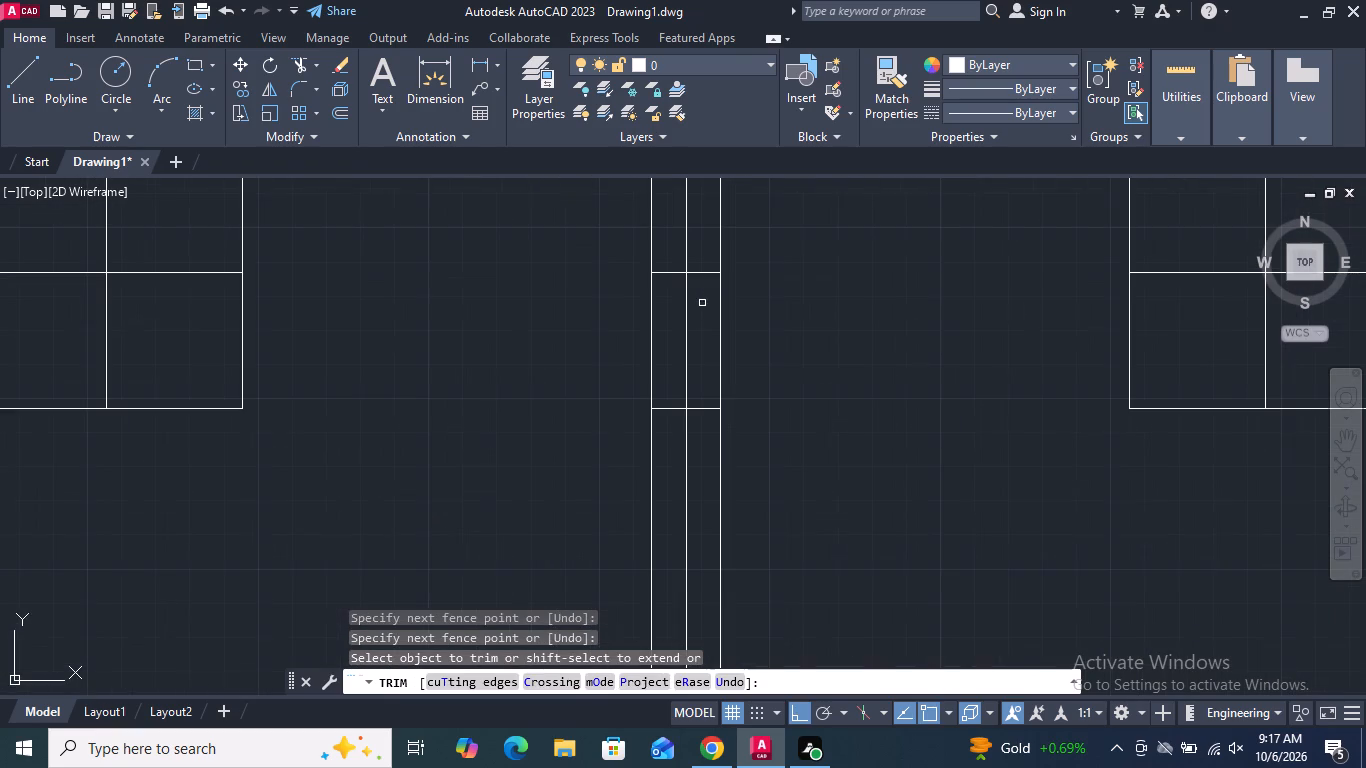
pyautogui.moveTo(702, 262); pyautogui.dragTo(702, 284)
pyautogui.moveTo(680, 262); pyautogui.dragTo(680, 274)
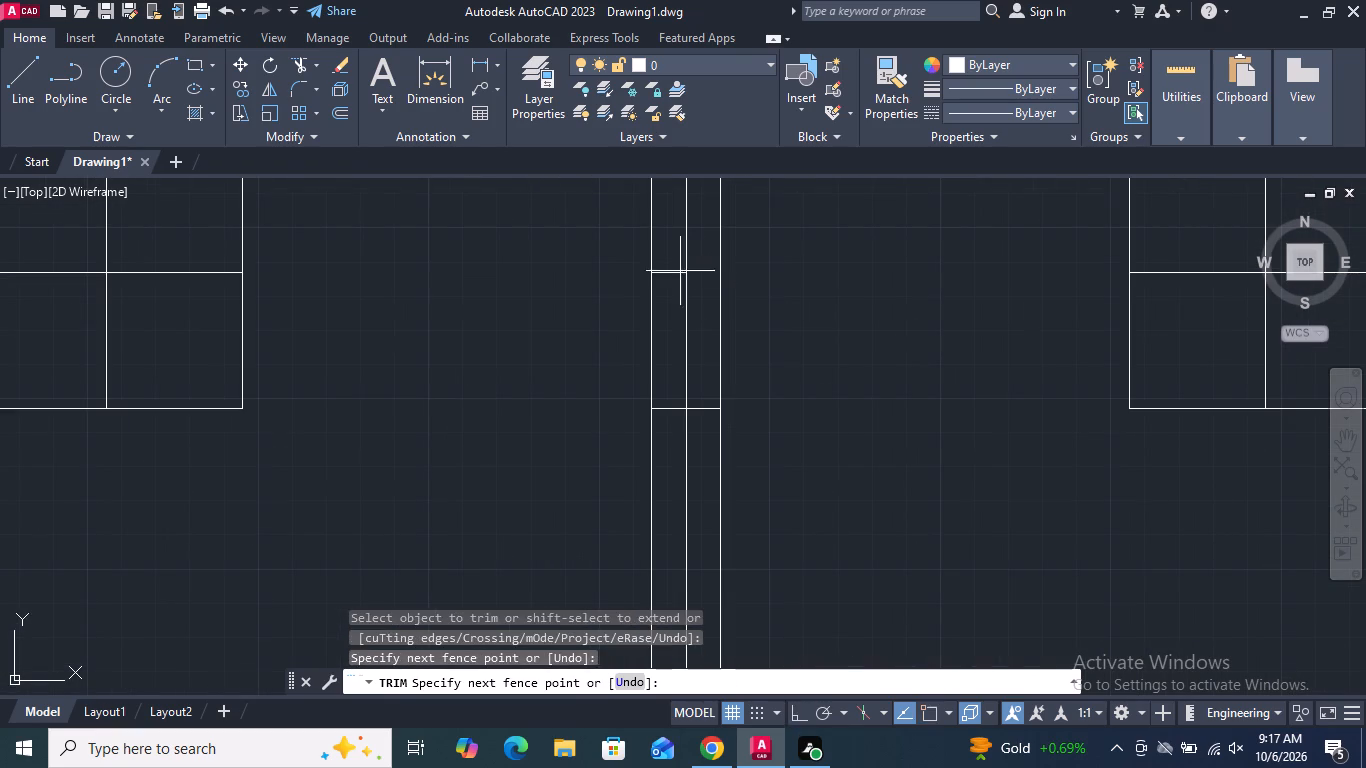
pyautogui.moveTo(680, 274); pyautogui.dragTo(671, 292)
pyautogui.moveTo(668, 390); pyautogui.dragTo(675, 436)
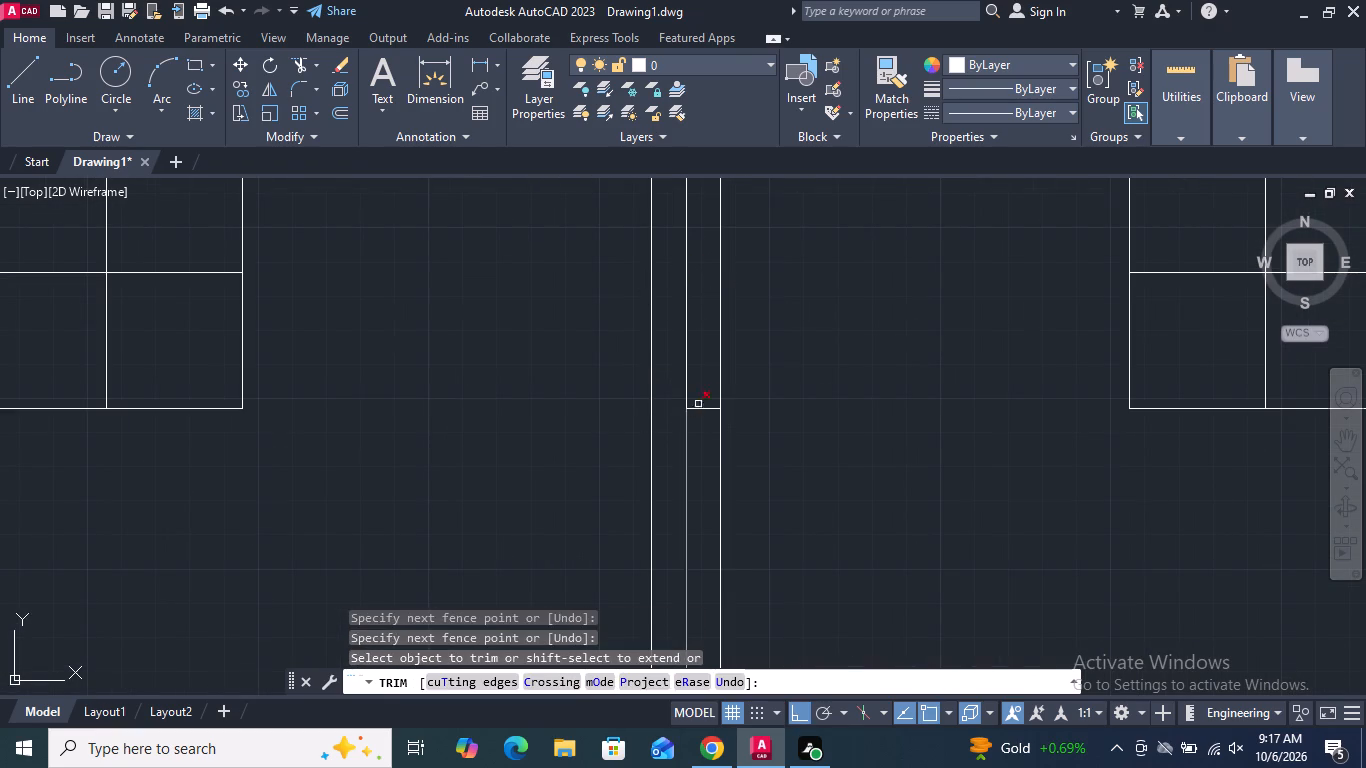
pyautogui.moveTo(705, 395); pyautogui.dragTo(703, 429)
pyautogui.scroll(-2, 682, 296)
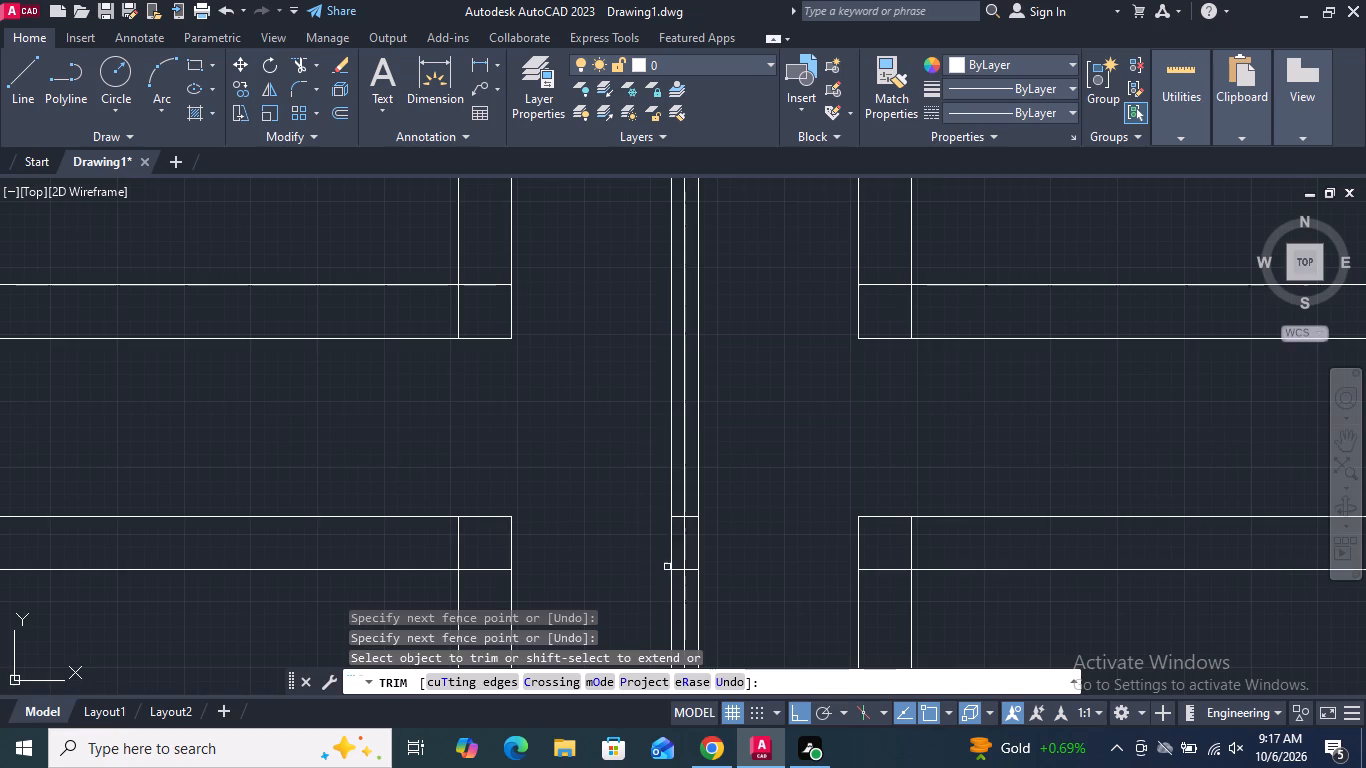
# Trim the two horizontal line pieces inside the centre division at the top of the lower panels.
pyautogui.scroll(3, 667, 573)
pyautogui.moveTo(693, 557); pyautogui.dragTo(697, 578)
pyautogui.moveTo(742, 554); pyautogui.dragTo(741, 571)
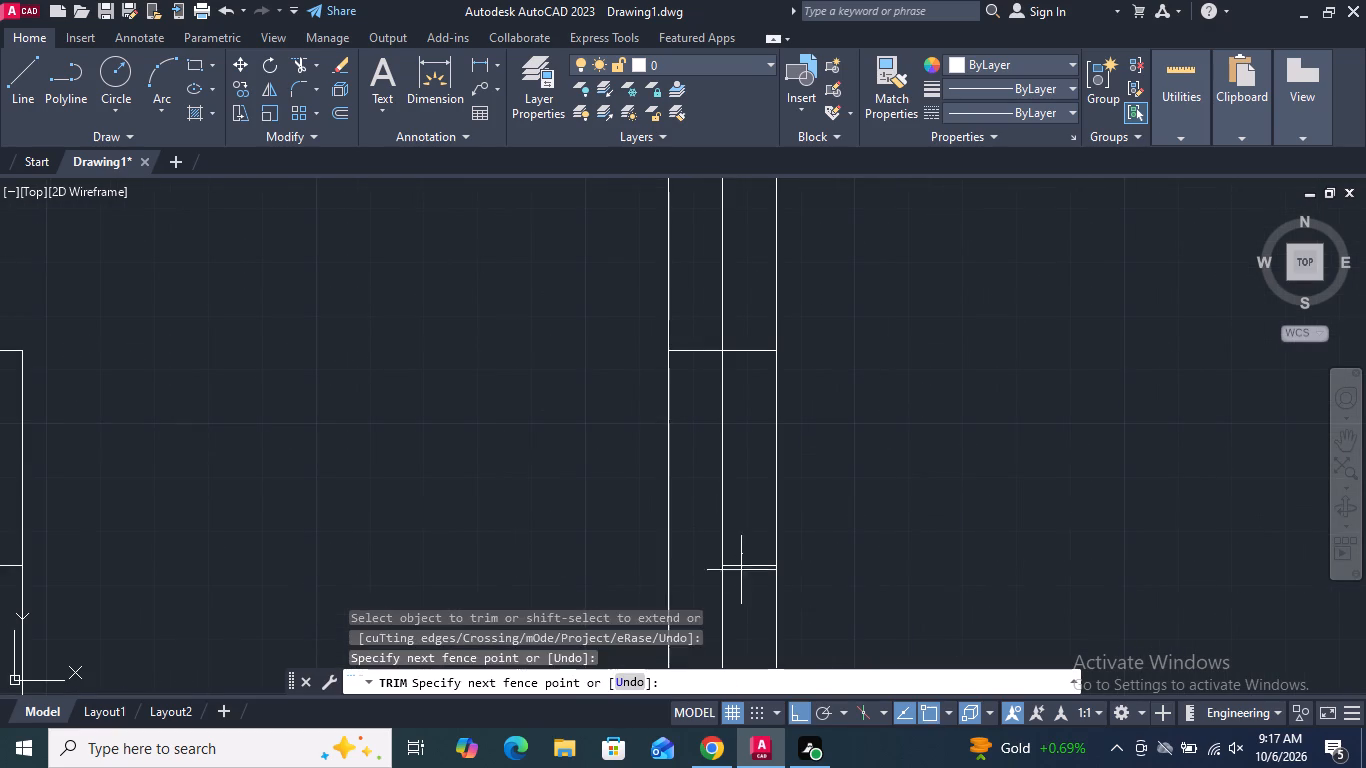
pyautogui.moveTo(741, 571); pyautogui.dragTo(740, 579)
pyautogui.moveTo(744, 303); pyautogui.dragTo(751, 375)
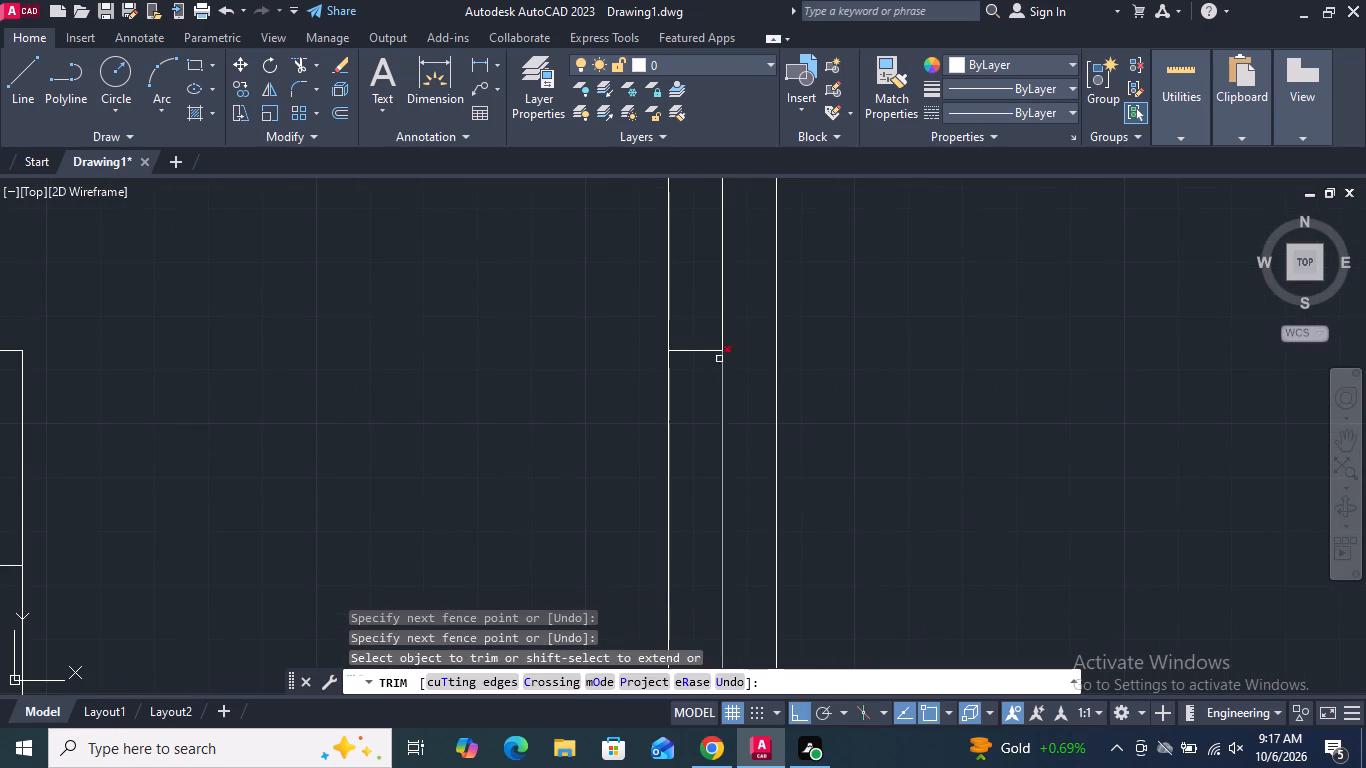
pyautogui.moveTo(705, 331); pyautogui.dragTo(702, 383)
pyautogui.scroll(-3, 693, 296)
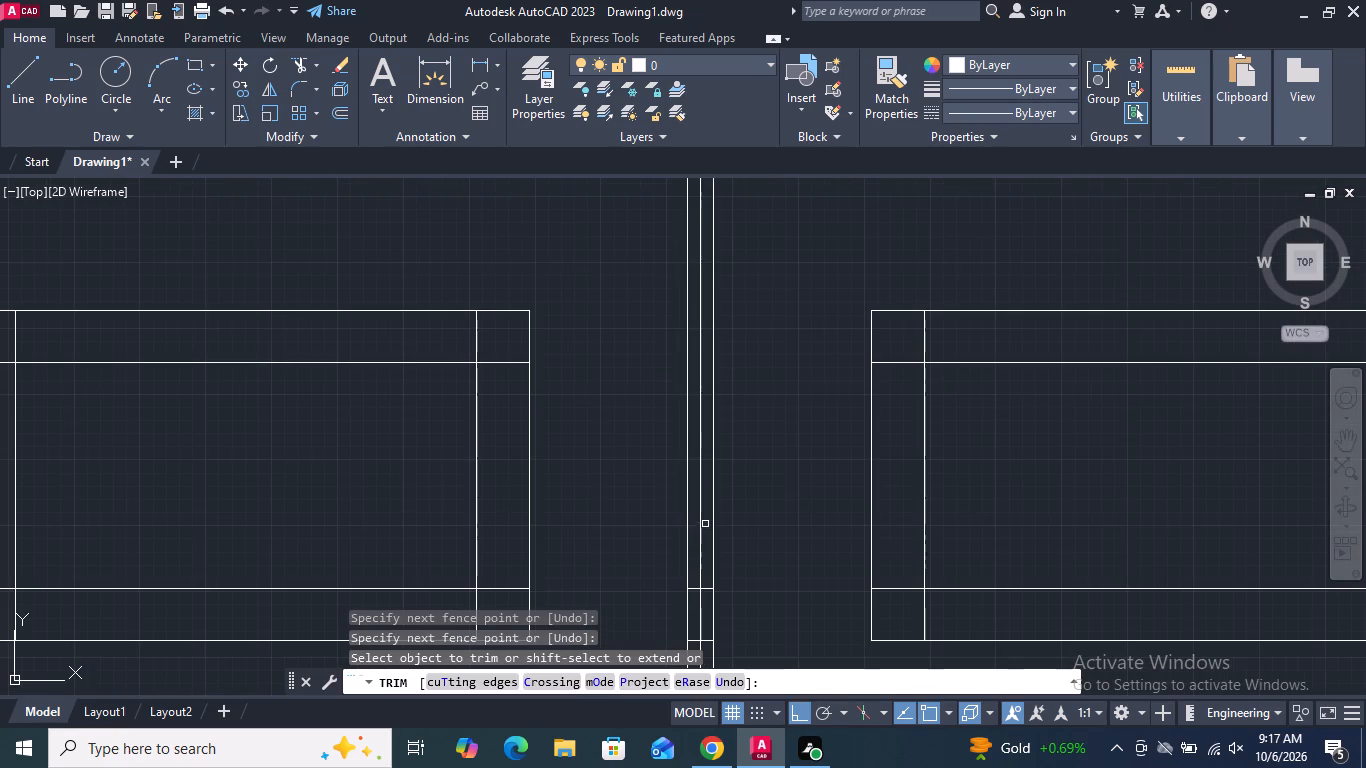
# Trim the two horizontal line pieces inside the centre division at the bottom of the lower panels.
pyautogui.scroll(-3, 724, 470)
pyautogui.scroll(6, 715, 529)
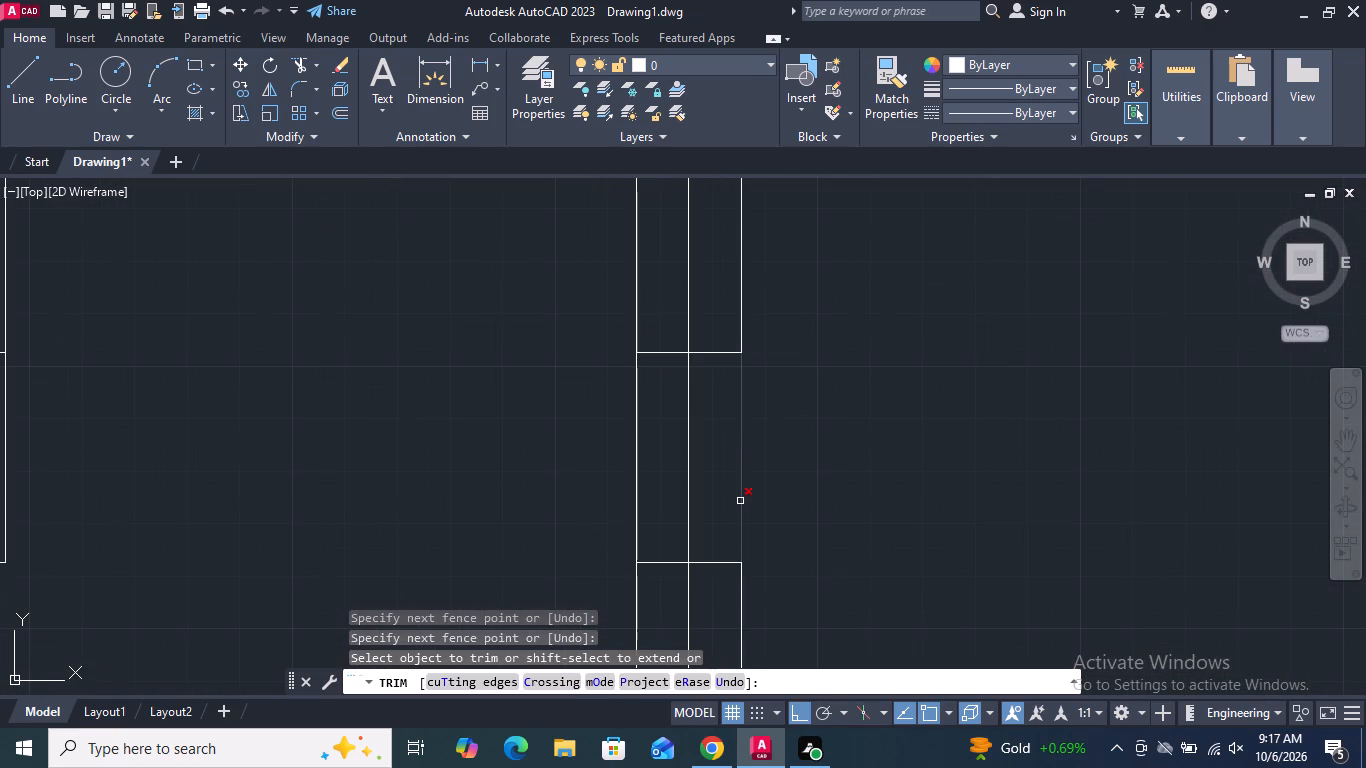
pyautogui.moveTo(715, 517); pyautogui.dragTo(710, 601)
pyautogui.moveTo(674, 553); pyautogui.dragTo(674, 562)
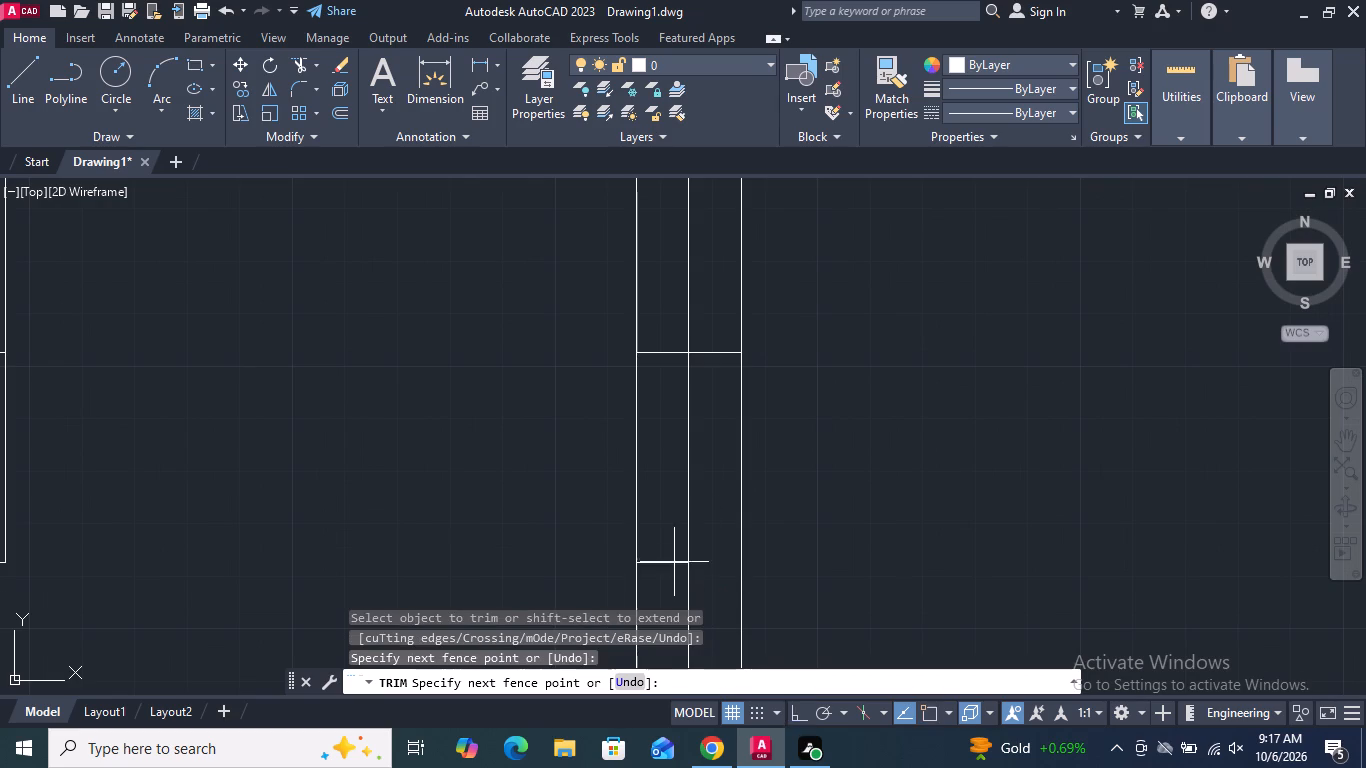
pyautogui.moveTo(674, 562); pyautogui.dragTo(675, 573)
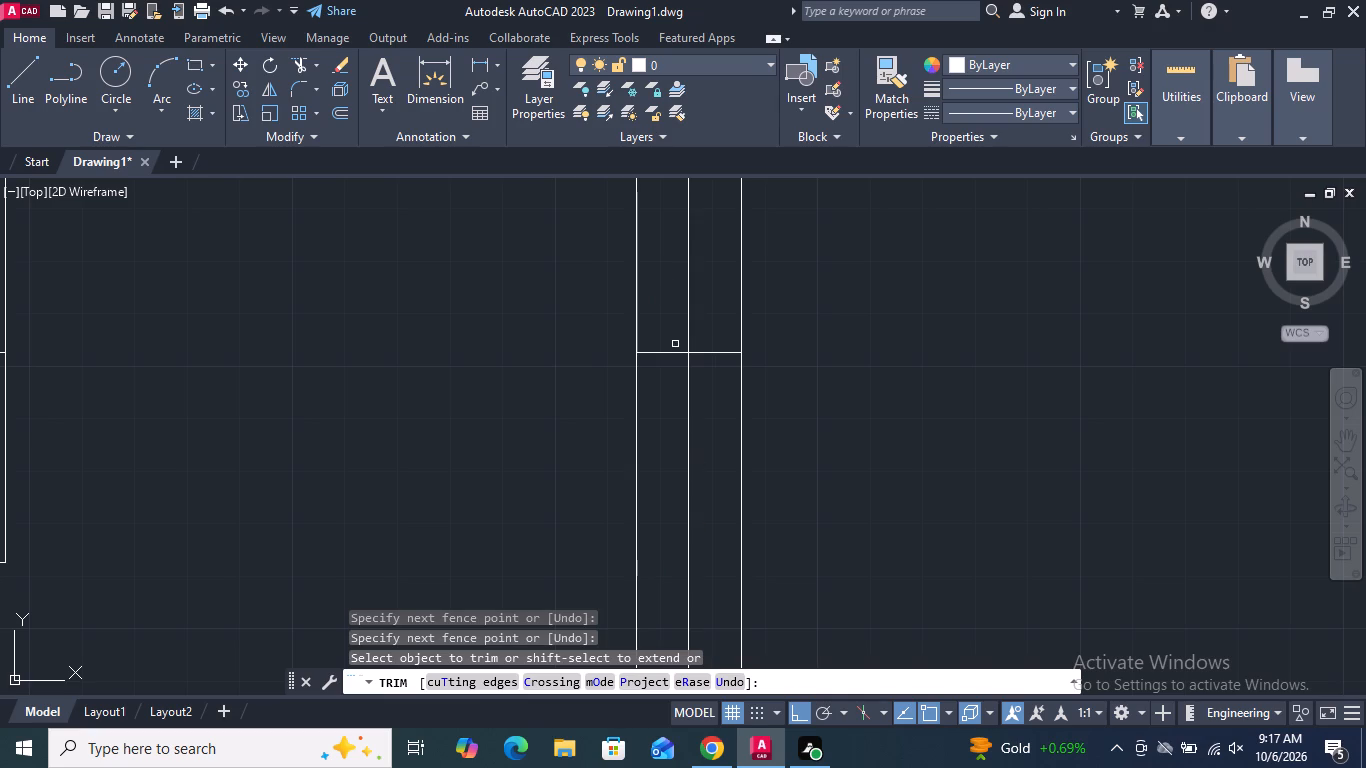
pyautogui.moveTo(674, 345); pyautogui.dragTo(672, 371)
pyautogui.moveTo(726, 320); pyautogui.dragTo(711, 381)
pyautogui.scroll(-2, 709, 381)
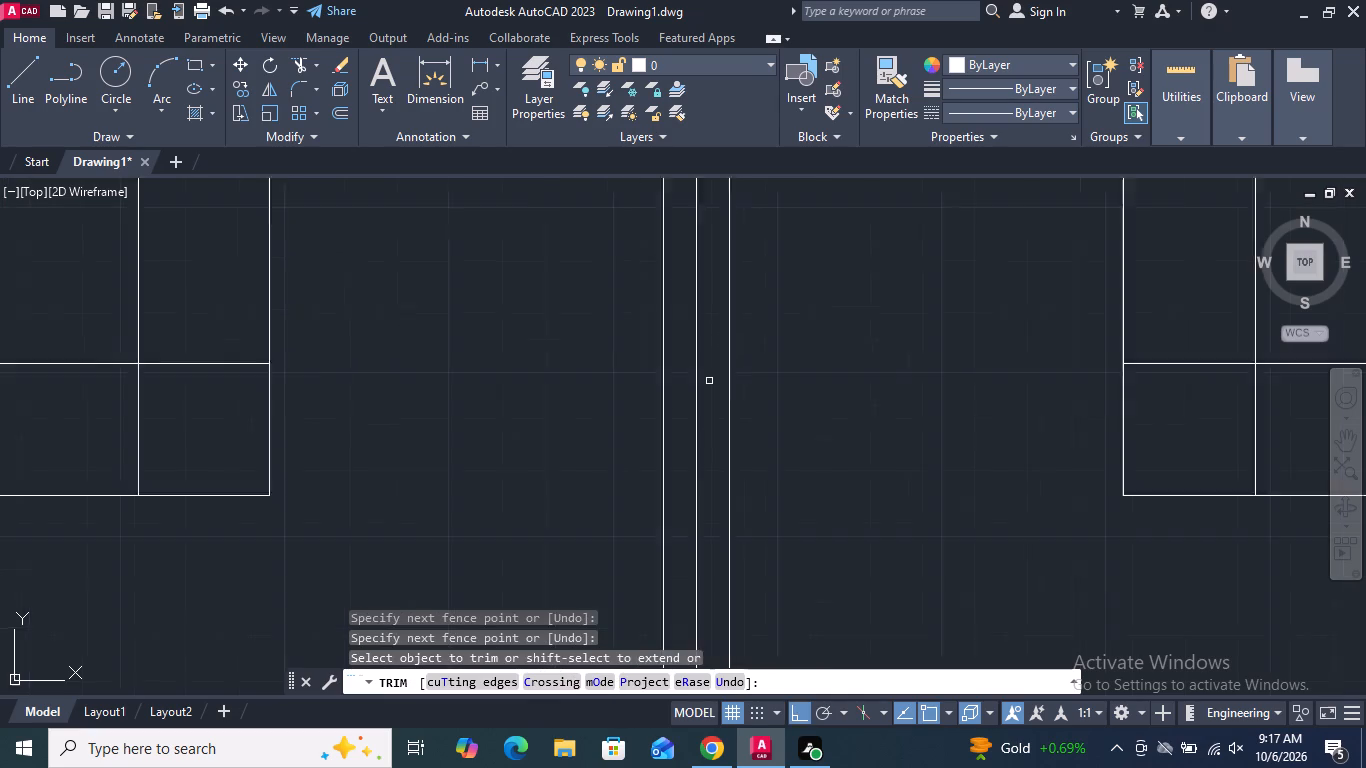
# Trim the crossing line ends at all four corners of the right leaf's lower panel, leaving a clean inner rectangle.
pyautogui.scroll(-3, 709, 381)
pyautogui.scroll(2, 826, 363)
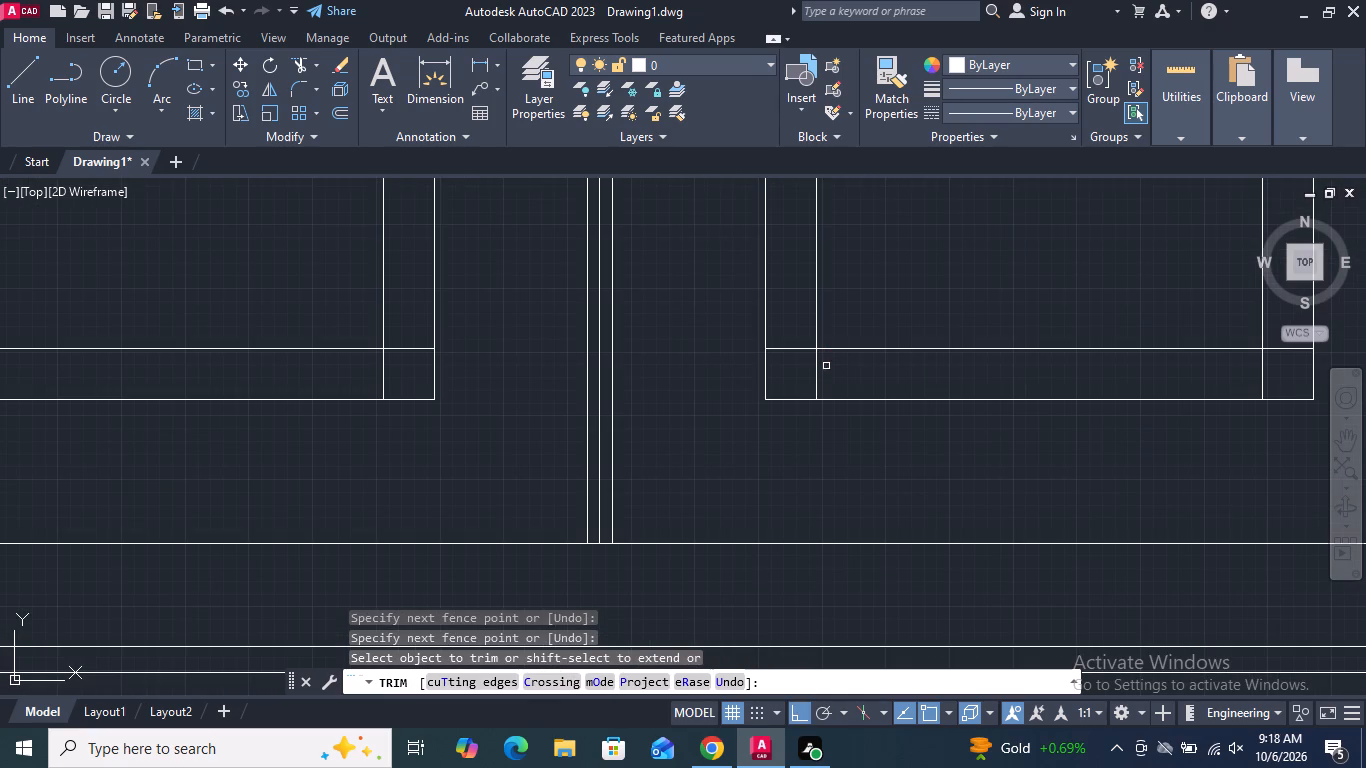
pyautogui.moveTo(797, 339); pyautogui.dragTo(838, 379)
pyautogui.scroll(-3, 772, 449)
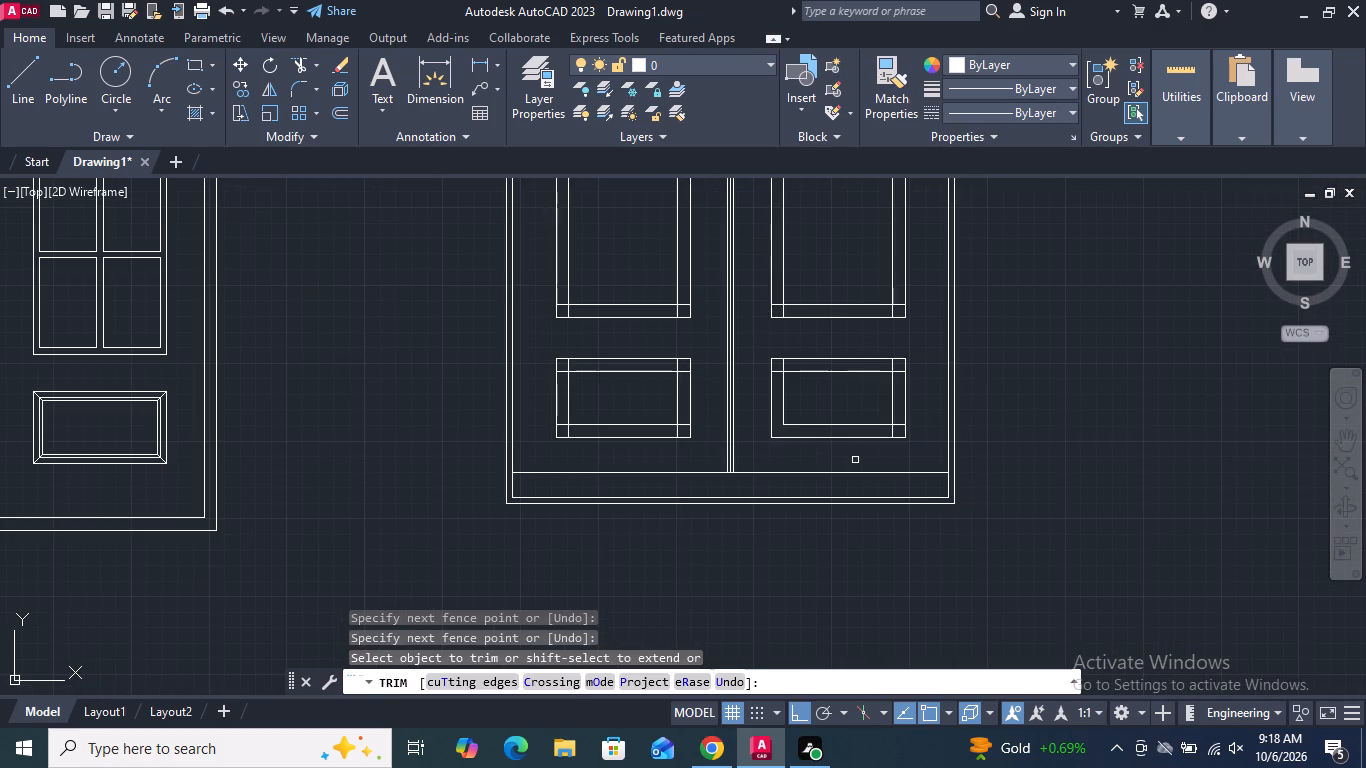
pyautogui.scroll(-3, 842, 425)
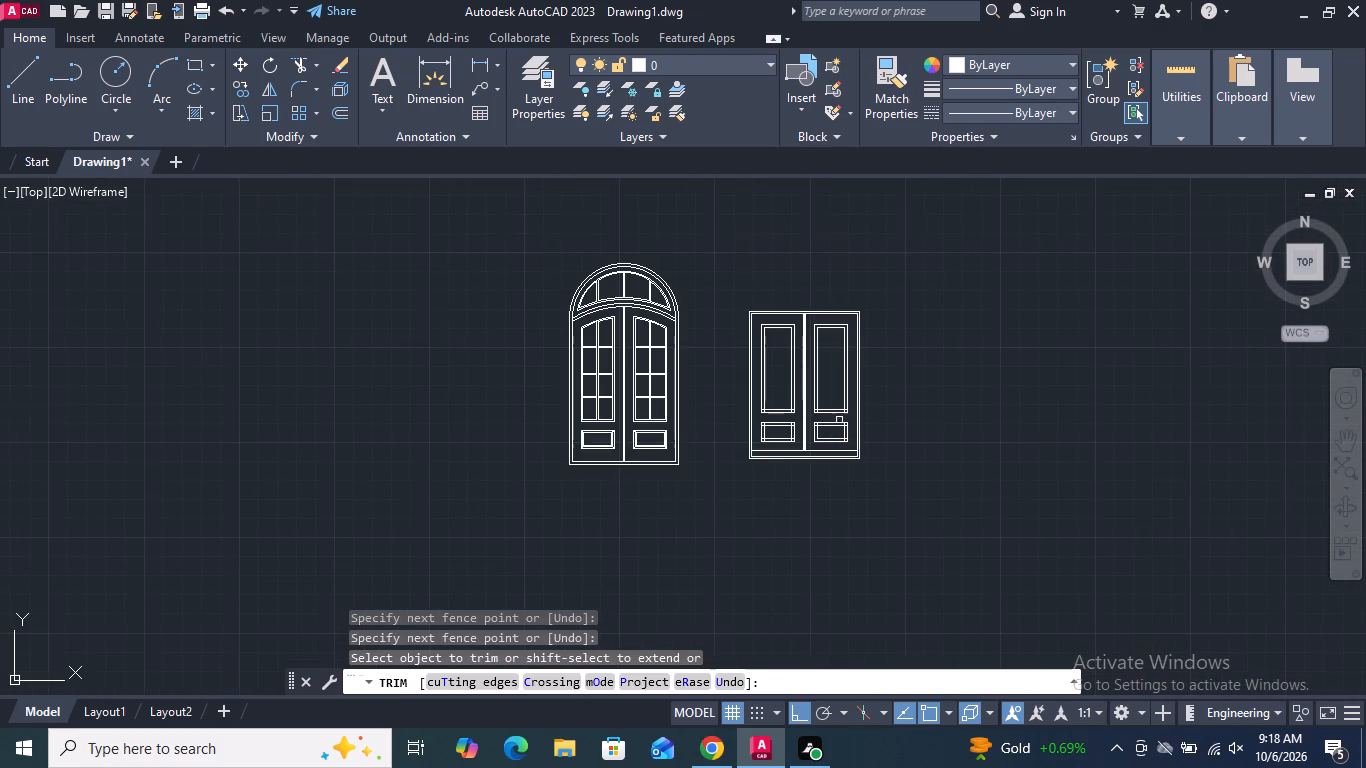
pyautogui.scroll(6, 839, 419)
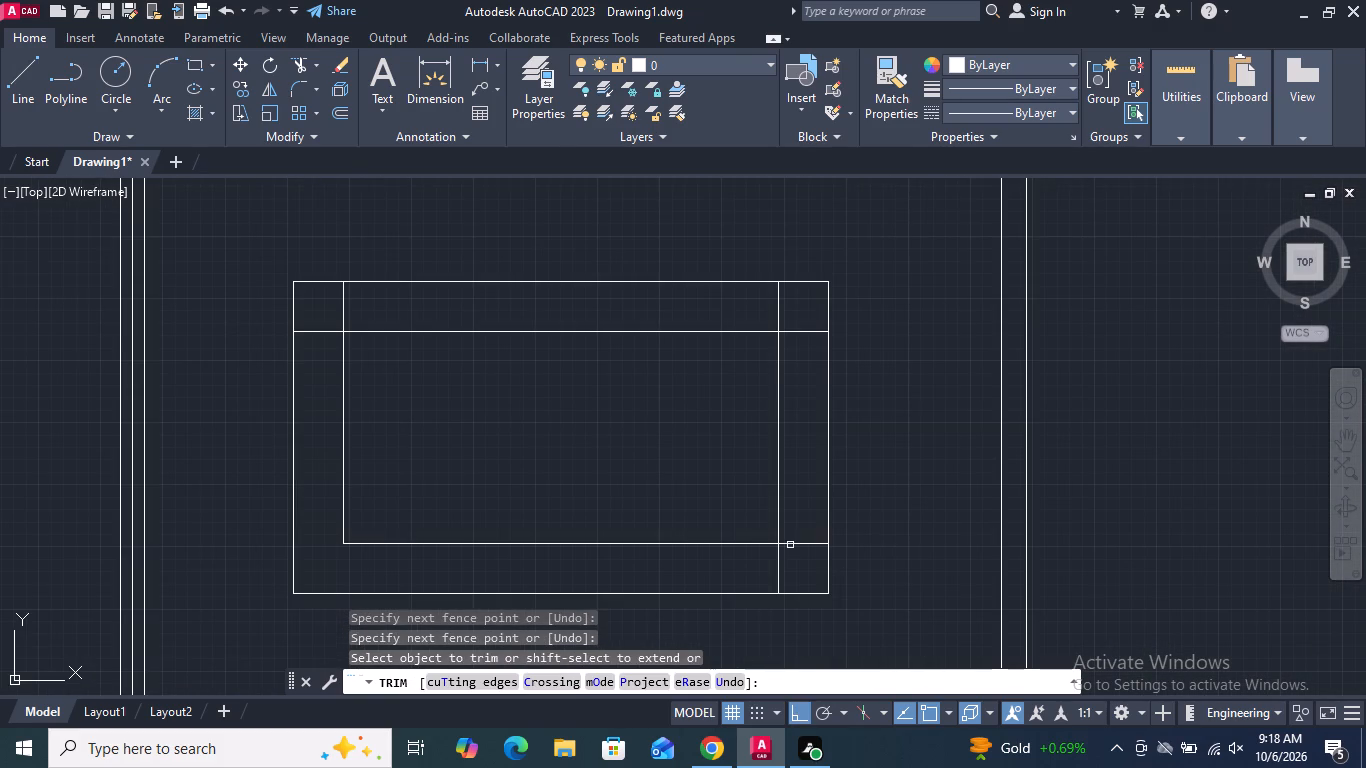
pyautogui.moveTo(812, 525); pyautogui.dragTo(765, 572)
pyautogui.moveTo(804, 343); pyautogui.dragTo(532, 305)
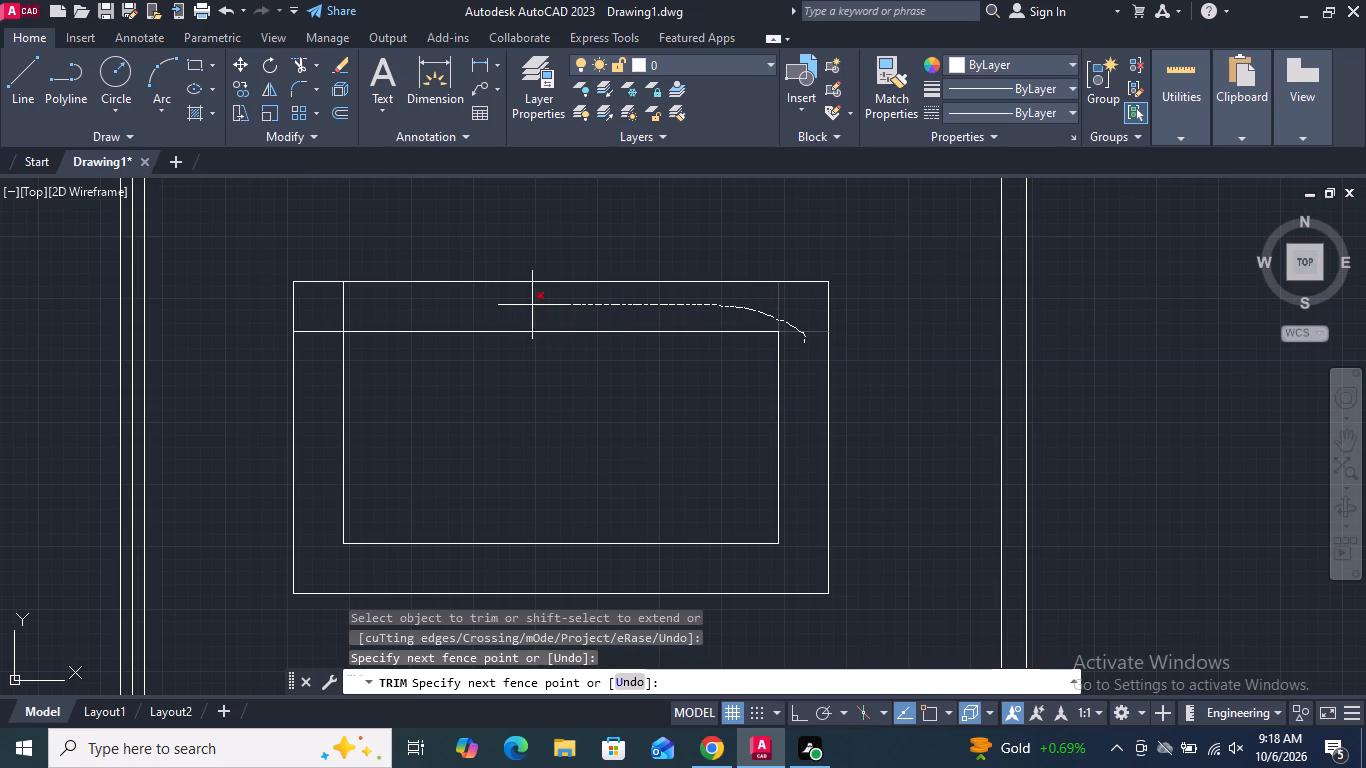
pyautogui.moveTo(532, 305); pyautogui.dragTo(323, 347)
pyautogui.moveTo(323, 347); pyautogui.dragTo(323, 349)
# Trim the crossing line ends at both bottom corners of the left leaf's upper panel.
pyautogui.scroll(-4, 667, 409)
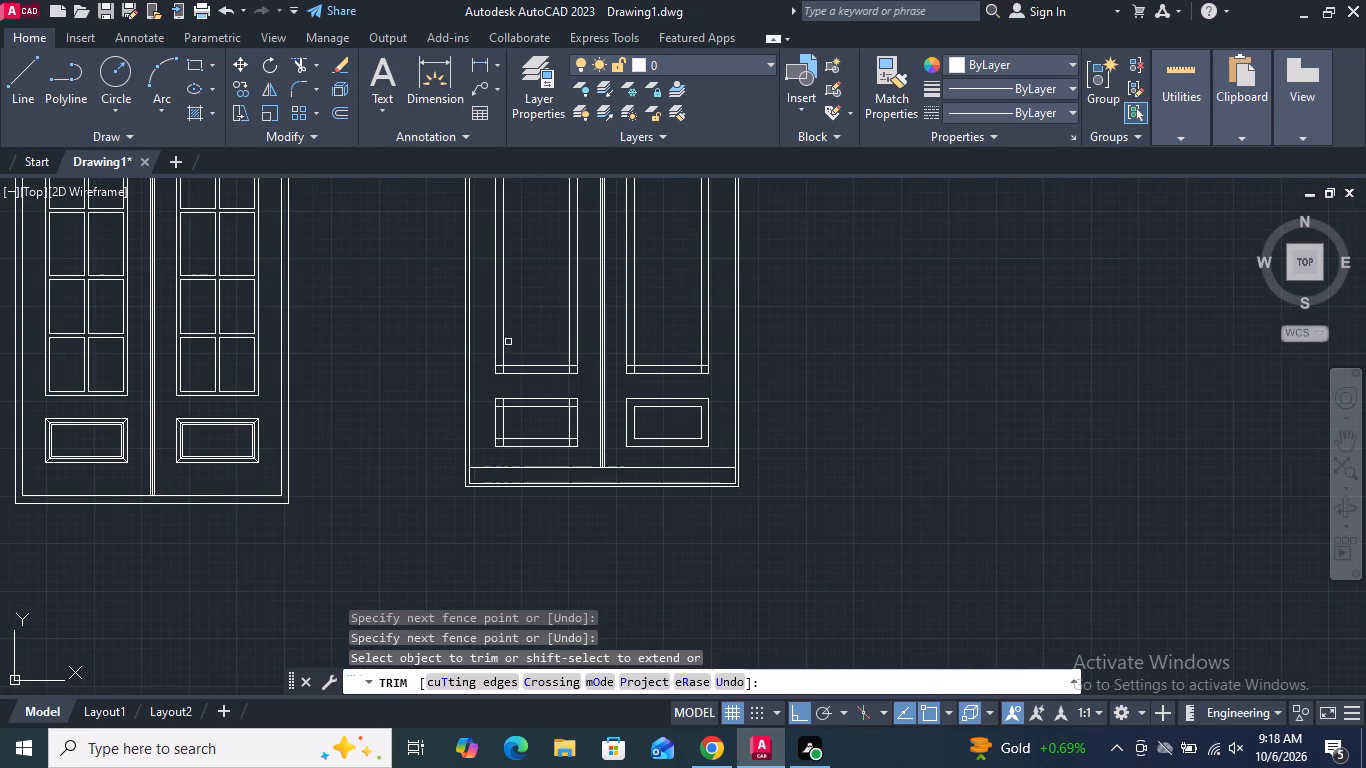
pyautogui.scroll(6, 511, 375)
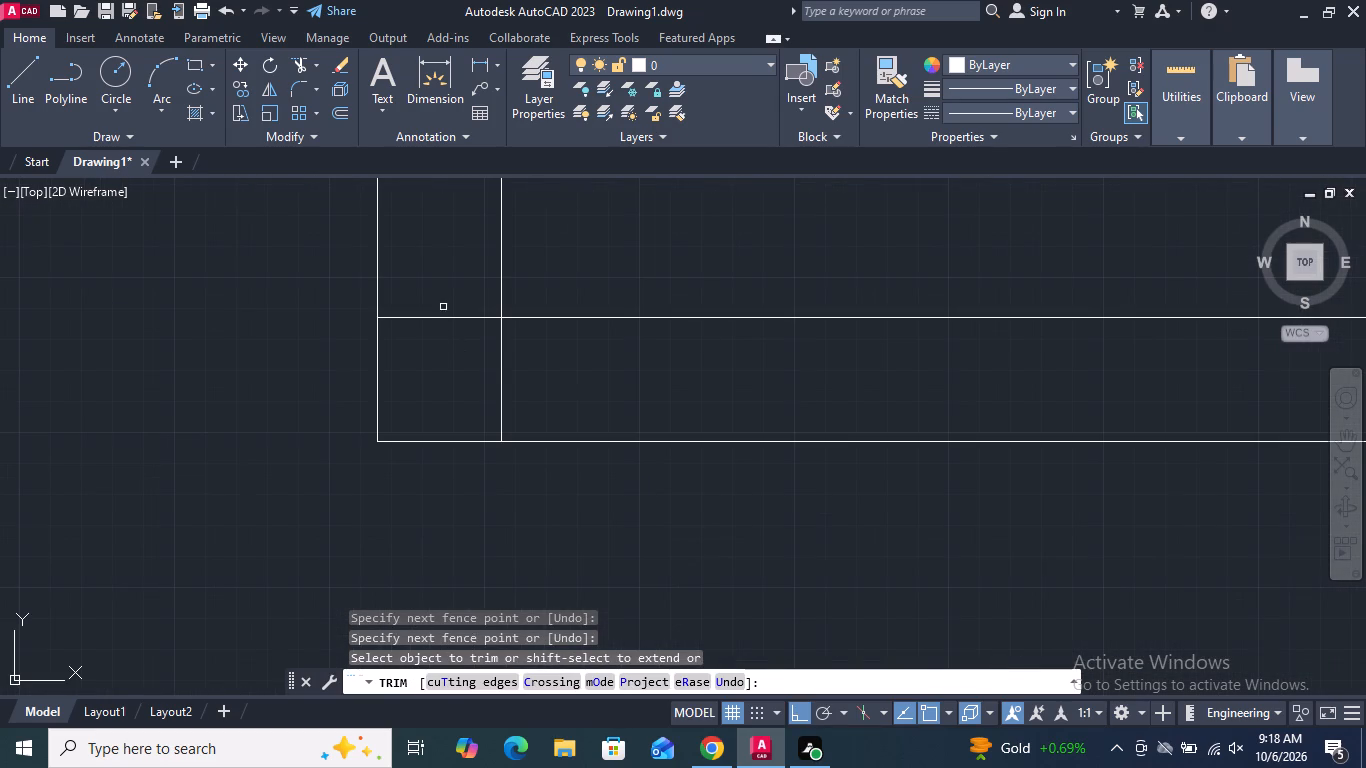
pyautogui.moveTo(443, 307); pyautogui.dragTo(527, 387)
pyautogui.scroll(-2, 527, 384)
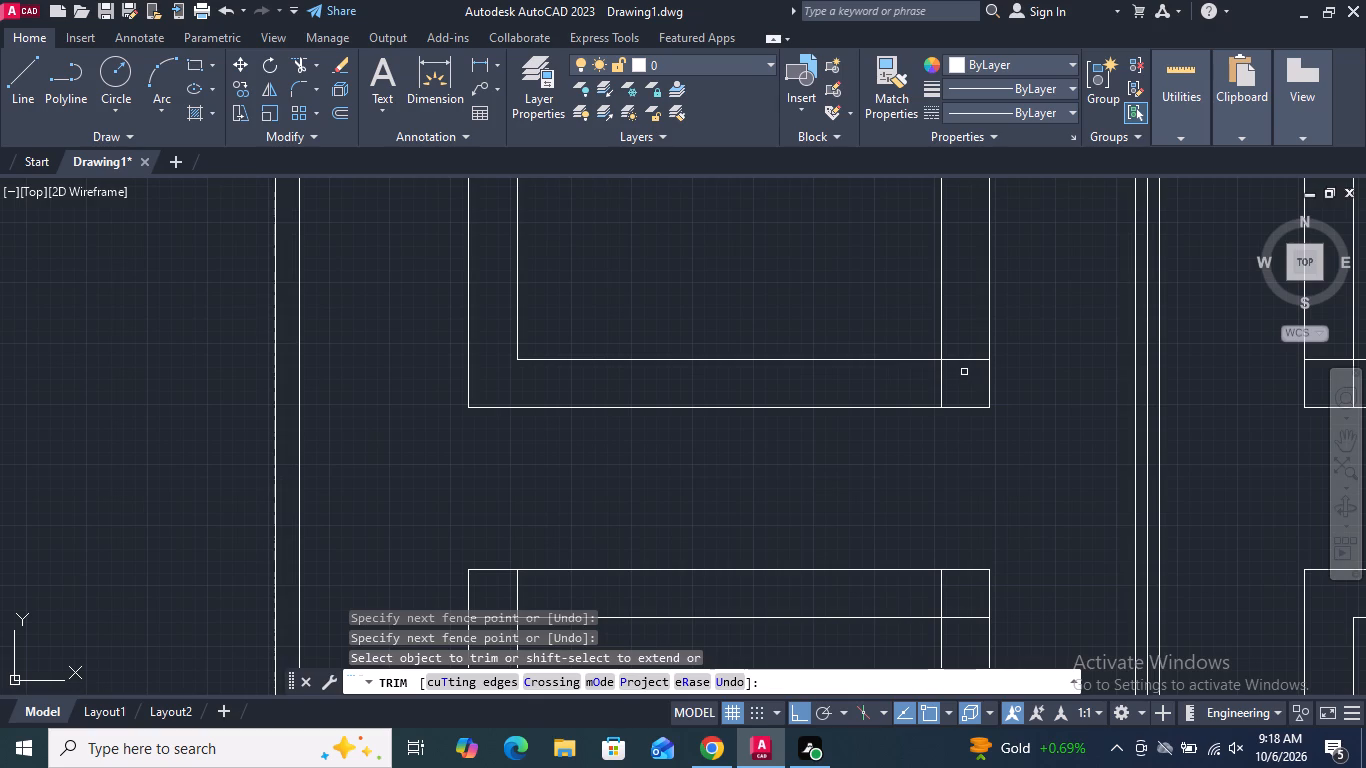
pyautogui.moveTo(962, 348); pyautogui.dragTo(925, 384)
pyautogui.scroll(-1, 846, 341)
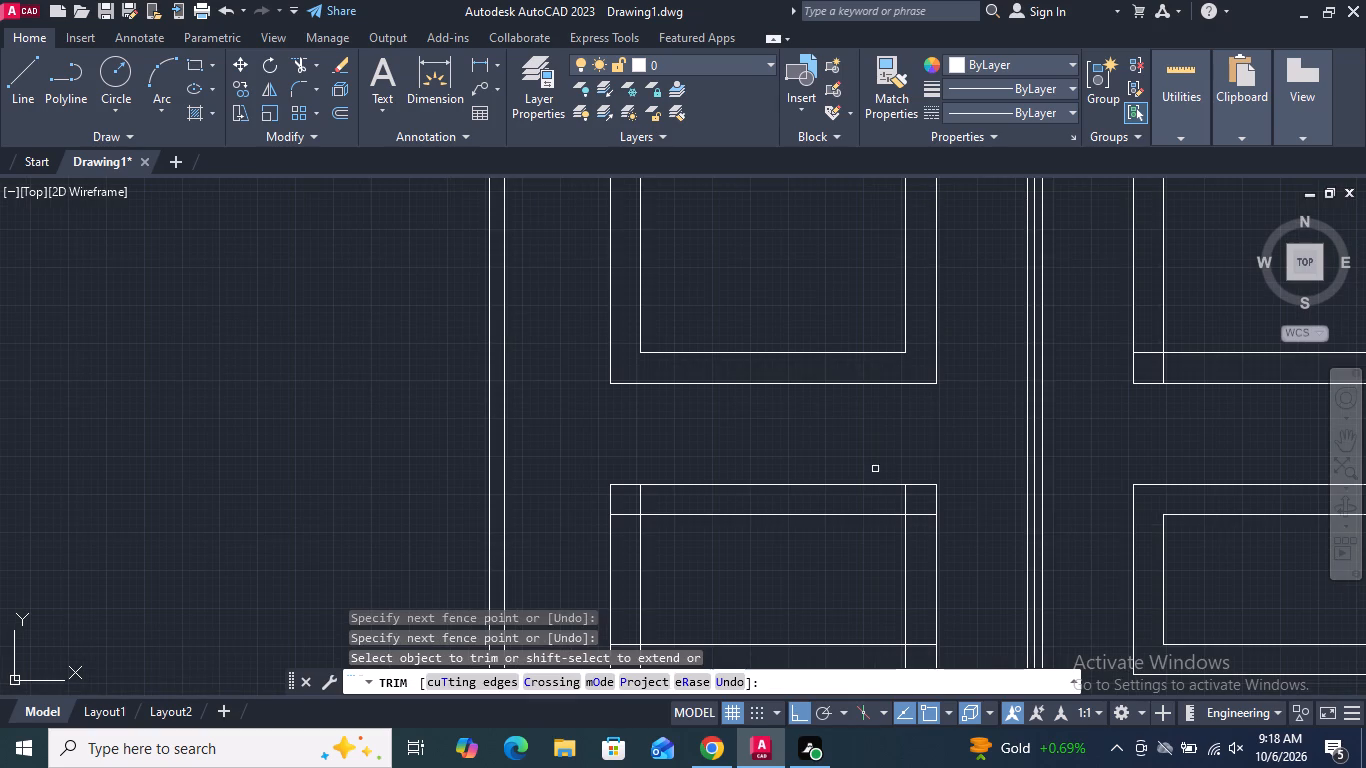
# Trim the crossing line ends at all four corners of the left leaf's lower panel, leaving a clean inner rectangle.
pyautogui.scroll(3, 909, 510)
pyautogui.moveTo(805, 469); pyautogui.dragTo(921, 565)
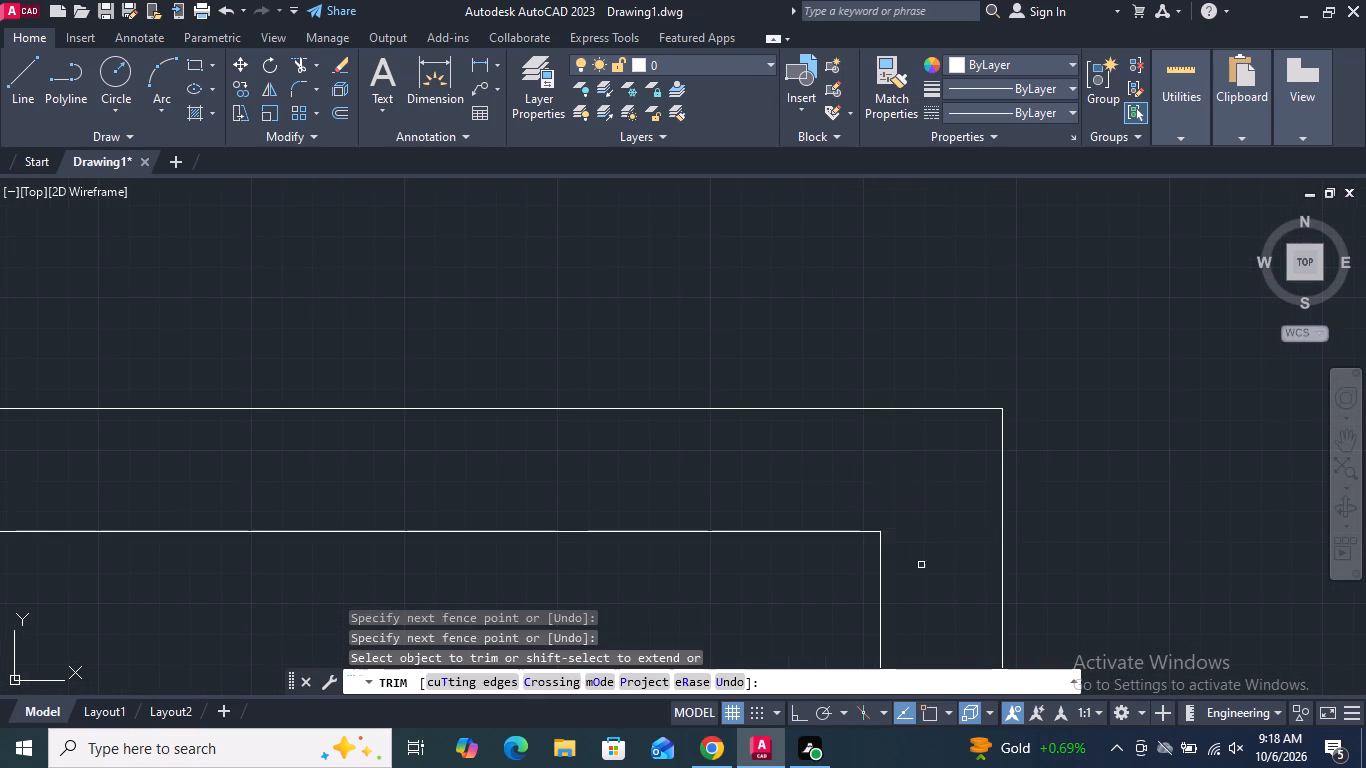
pyautogui.scroll(-2, 980, 242)
pyautogui.moveTo(500, 368); pyautogui.dragTo(512, 337)
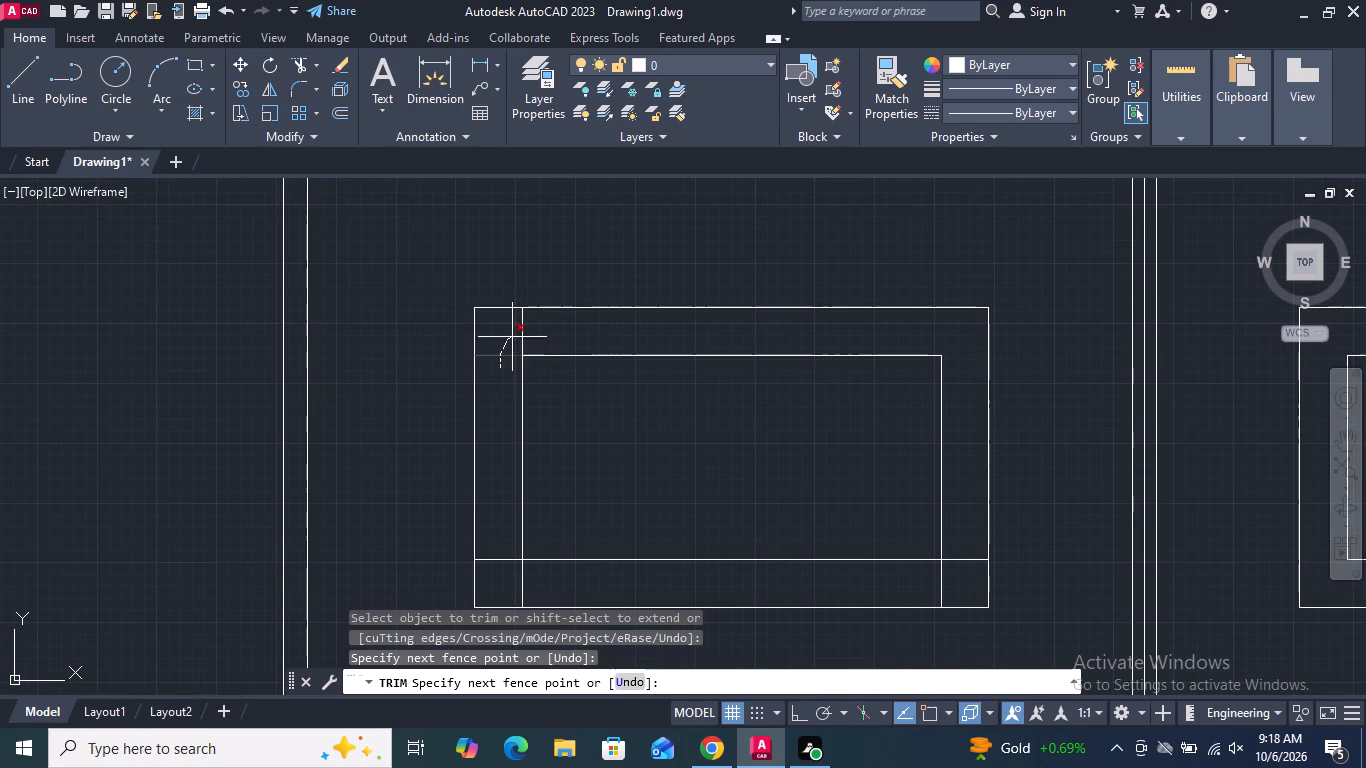
pyautogui.moveTo(512, 337); pyautogui.dragTo(532, 331)
pyautogui.moveTo(532, 590); pyautogui.dragTo(506, 578)
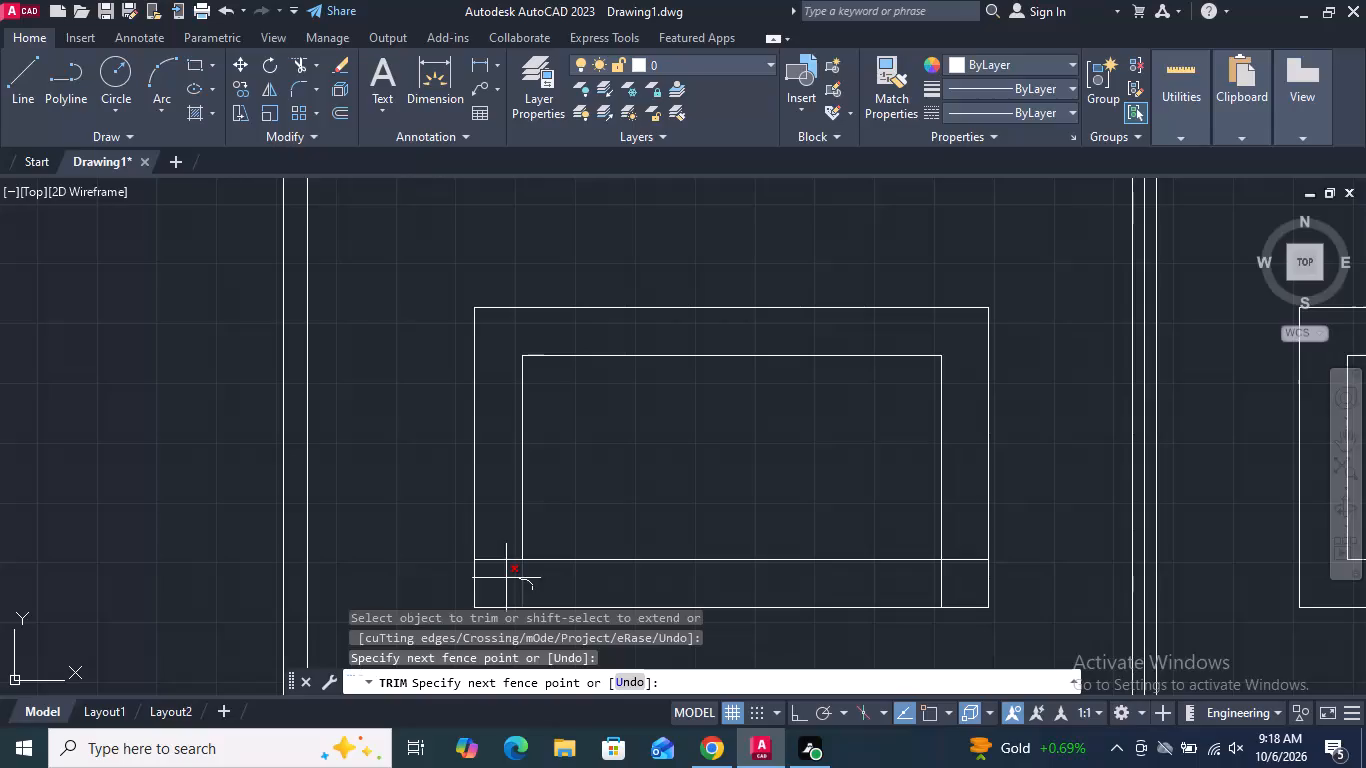
pyautogui.moveTo(506, 578); pyautogui.dragTo(491, 547)
pyautogui.moveTo(965, 547); pyautogui.dragTo(966, 566)
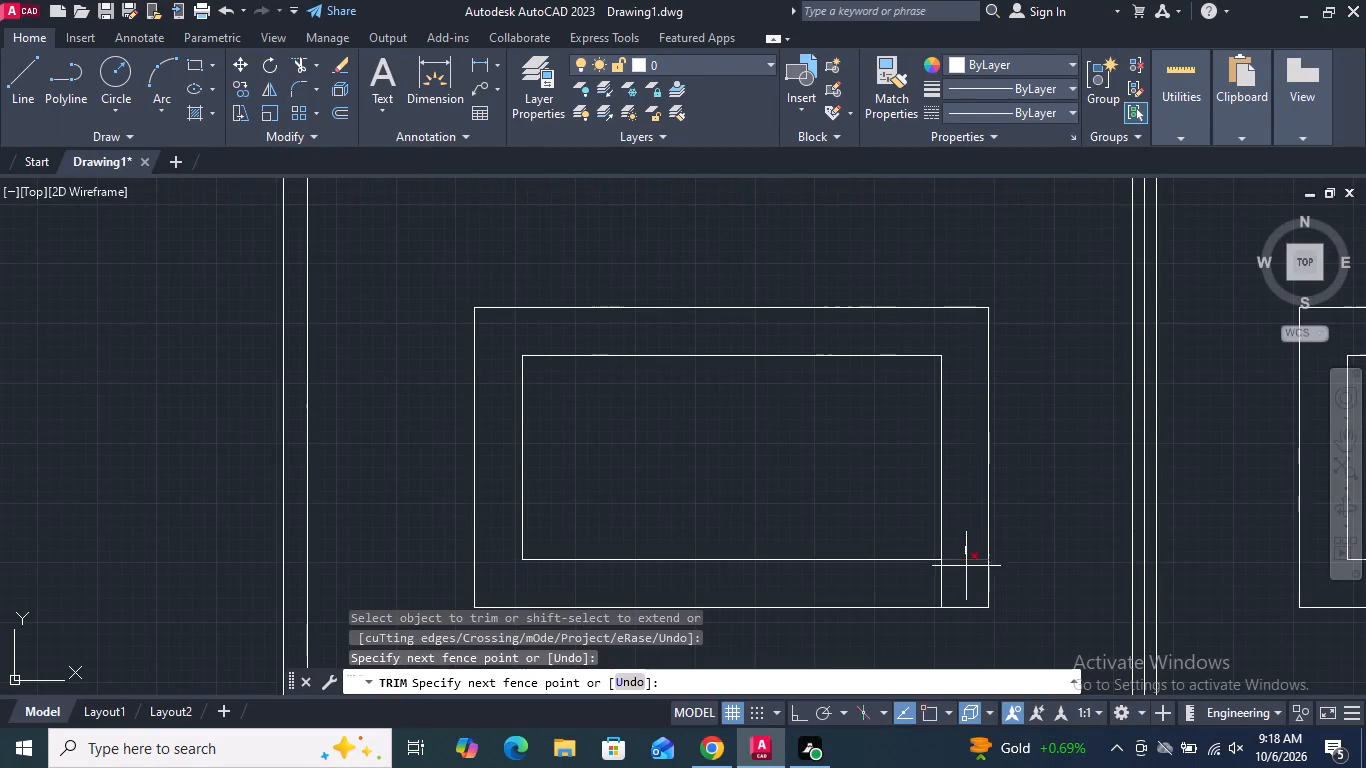
pyautogui.moveTo(966, 566); pyautogui.dragTo(910, 584)
# Trim the crossing line ends at both bottom corners of the right leaf's upper panel and finish trimming.
pyautogui.scroll(-3, 625, 560)
pyautogui.scroll(3, 815, 440)
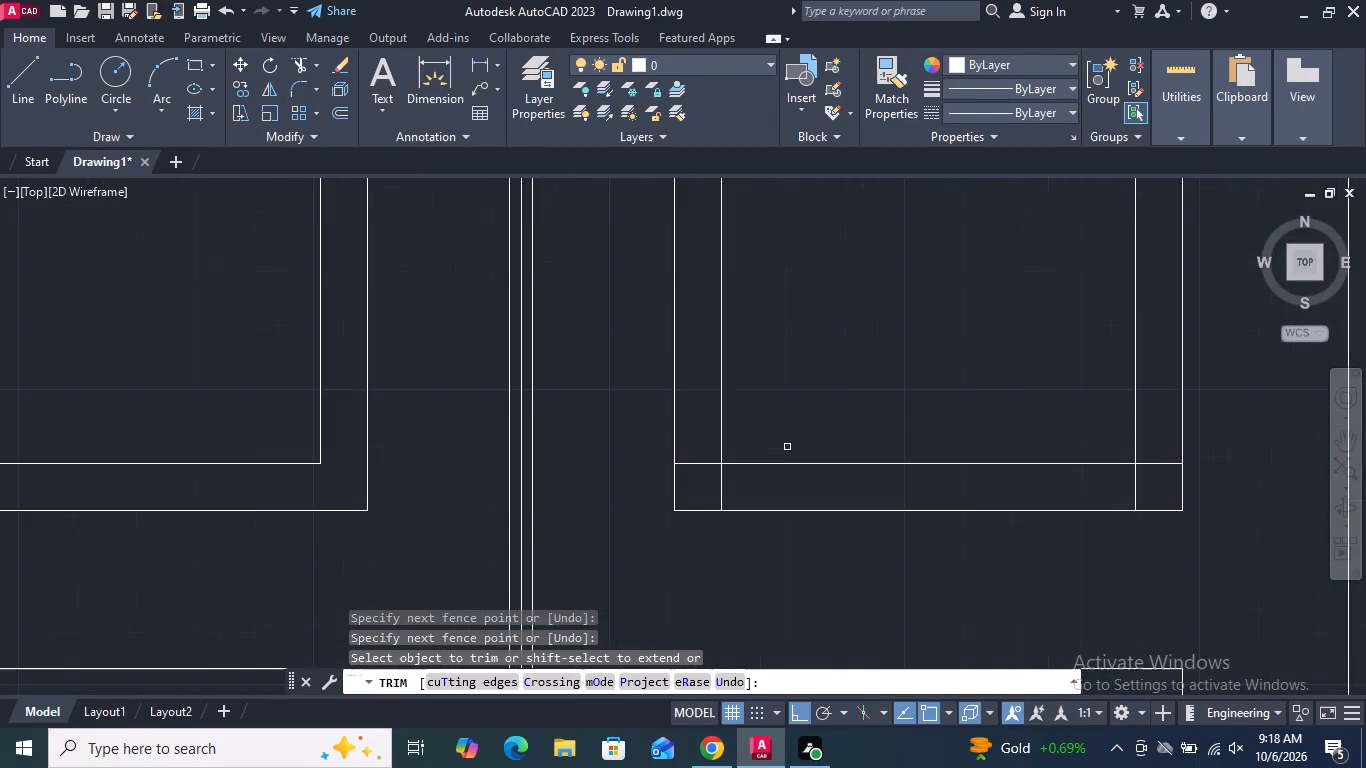
pyautogui.scroll(2, 722, 484)
pyautogui.moveTo(754, 478); pyautogui.dragTo(670, 397)
pyautogui.scroll(-3, 666, 486)
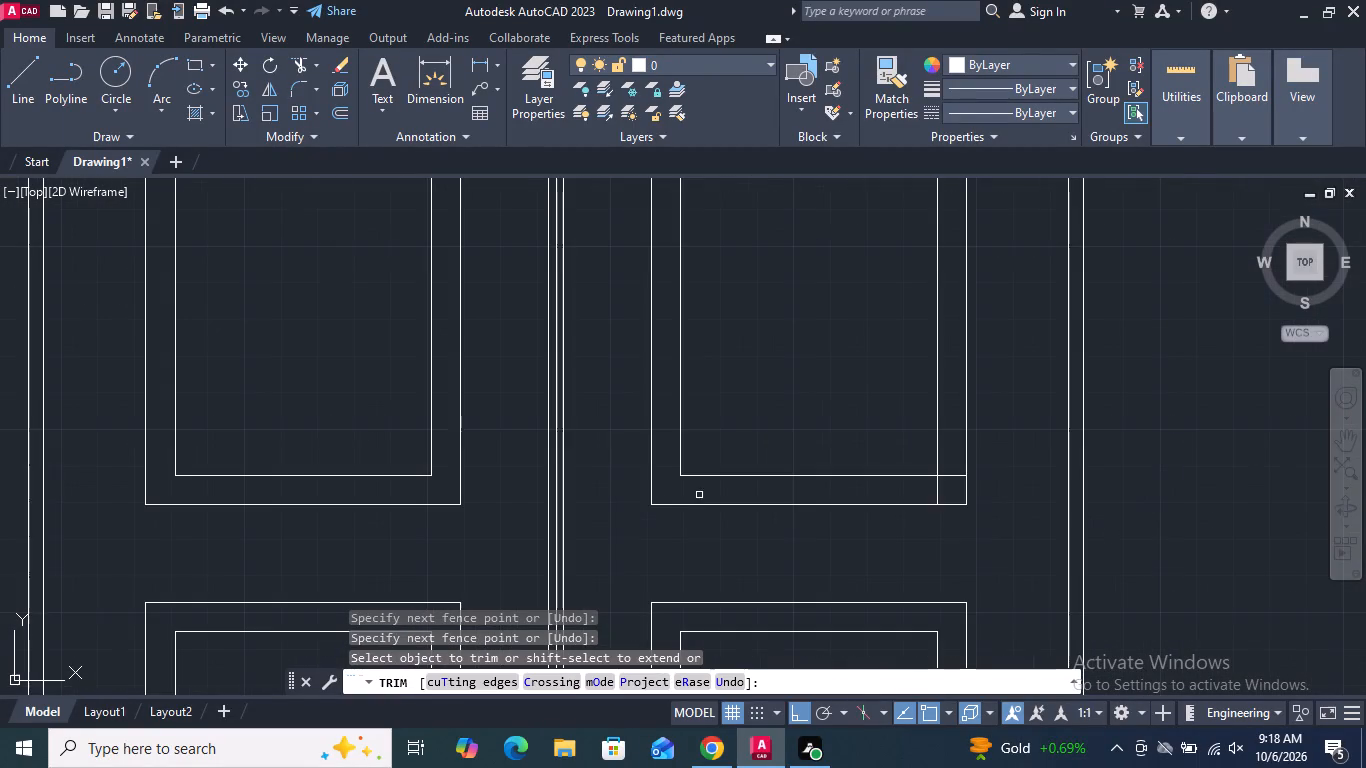
pyautogui.scroll(3, 970, 483)
pyautogui.moveTo(918, 425); pyautogui.dragTo(812, 524)
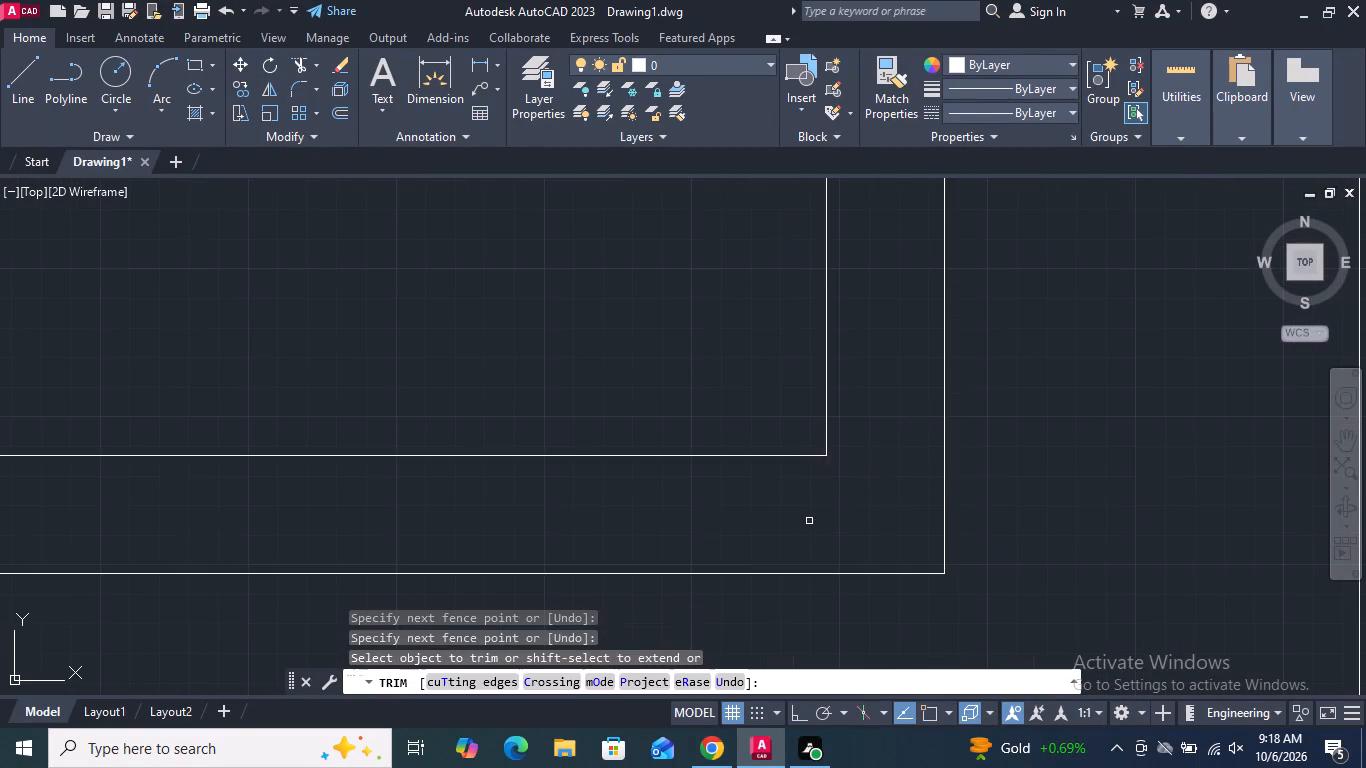
pyautogui.scroll(-7, 794, 400)
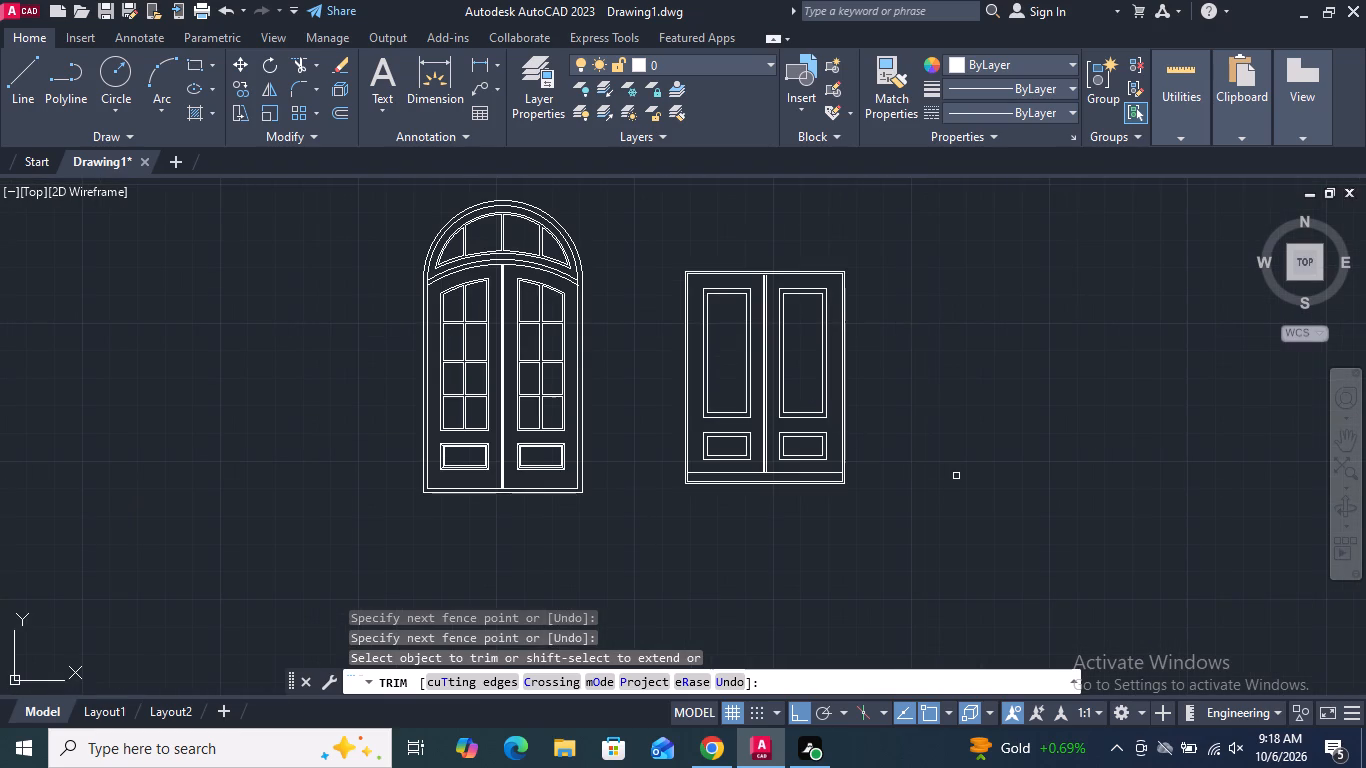
pyautogui.press('Return')
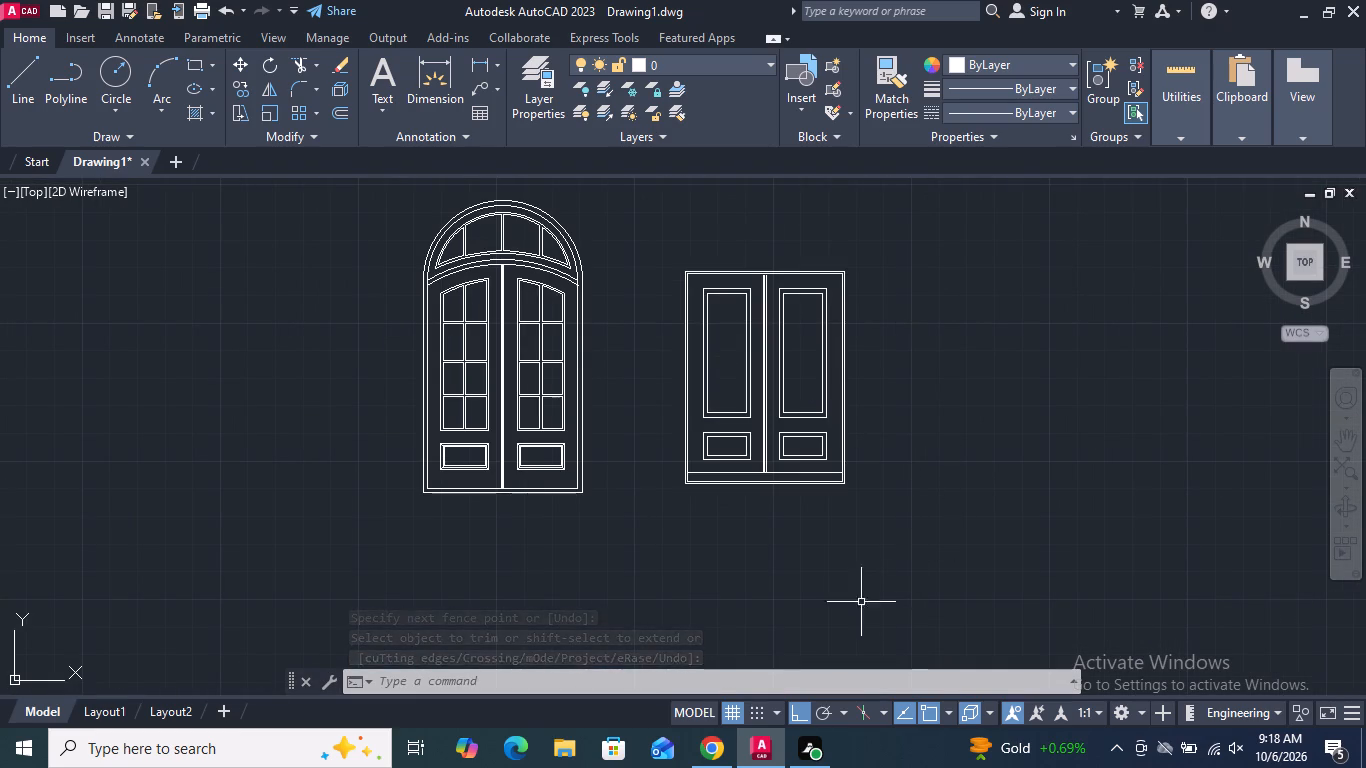
# Join the four inner lines of the left leaf's lower panel into one polyline.
pyautogui.scroll(5, 723, 447)
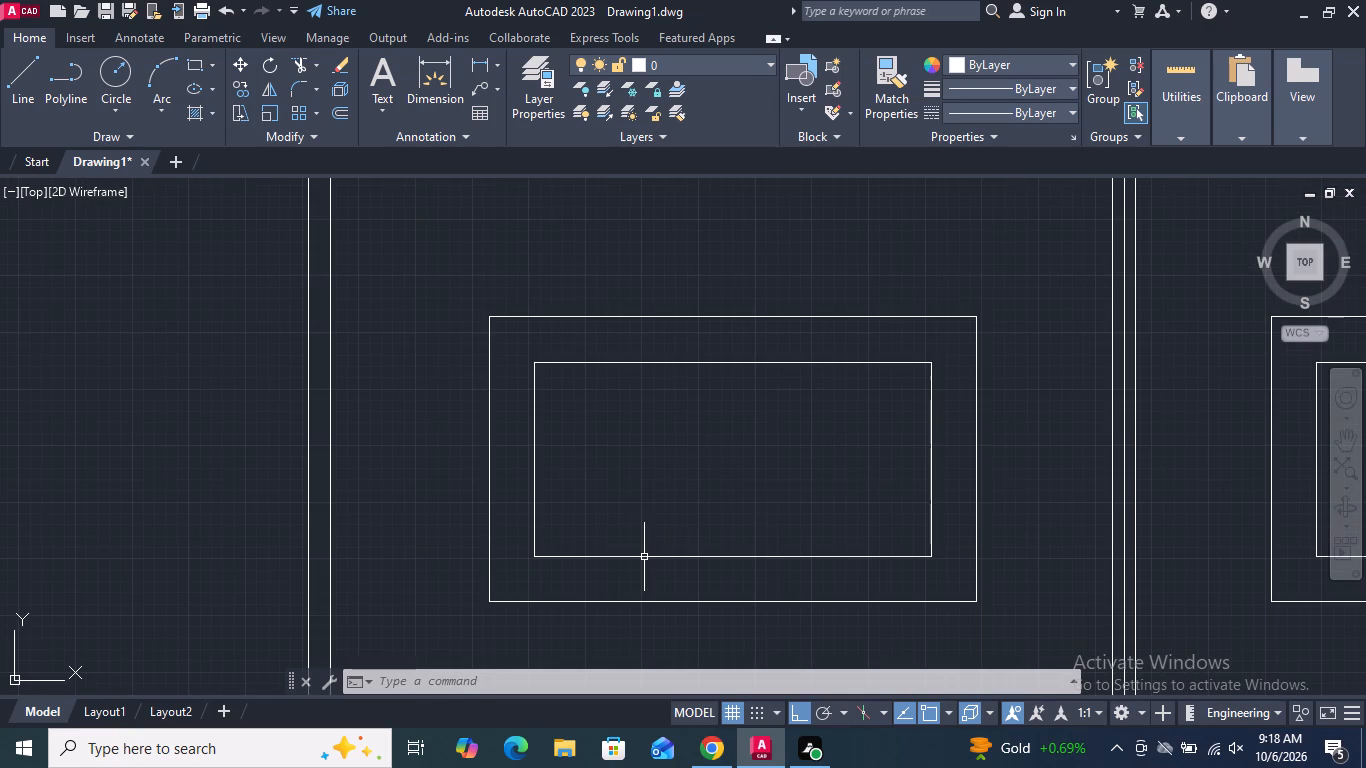
pyautogui.moveTo(952, 574); pyautogui.dragTo(908, 564)
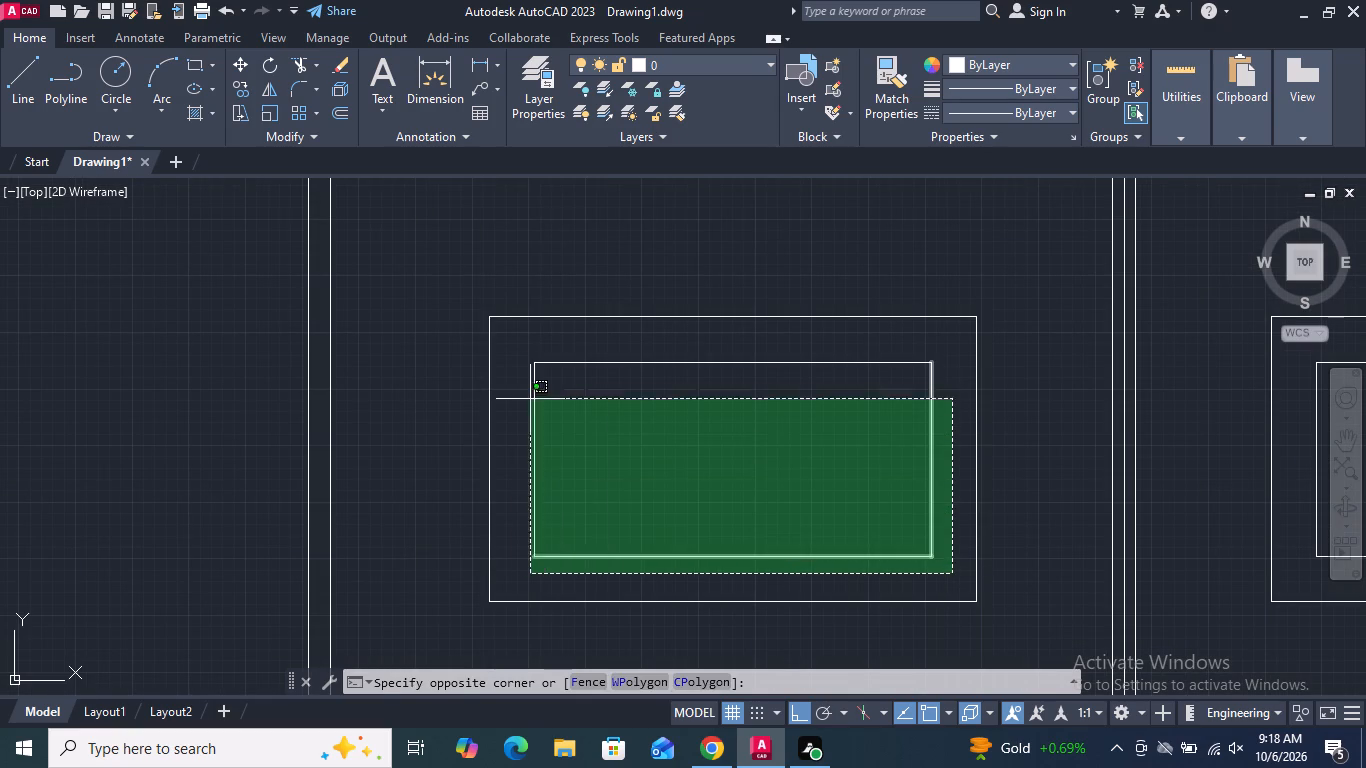
pyautogui.click(515, 351)
pyautogui.press('j')
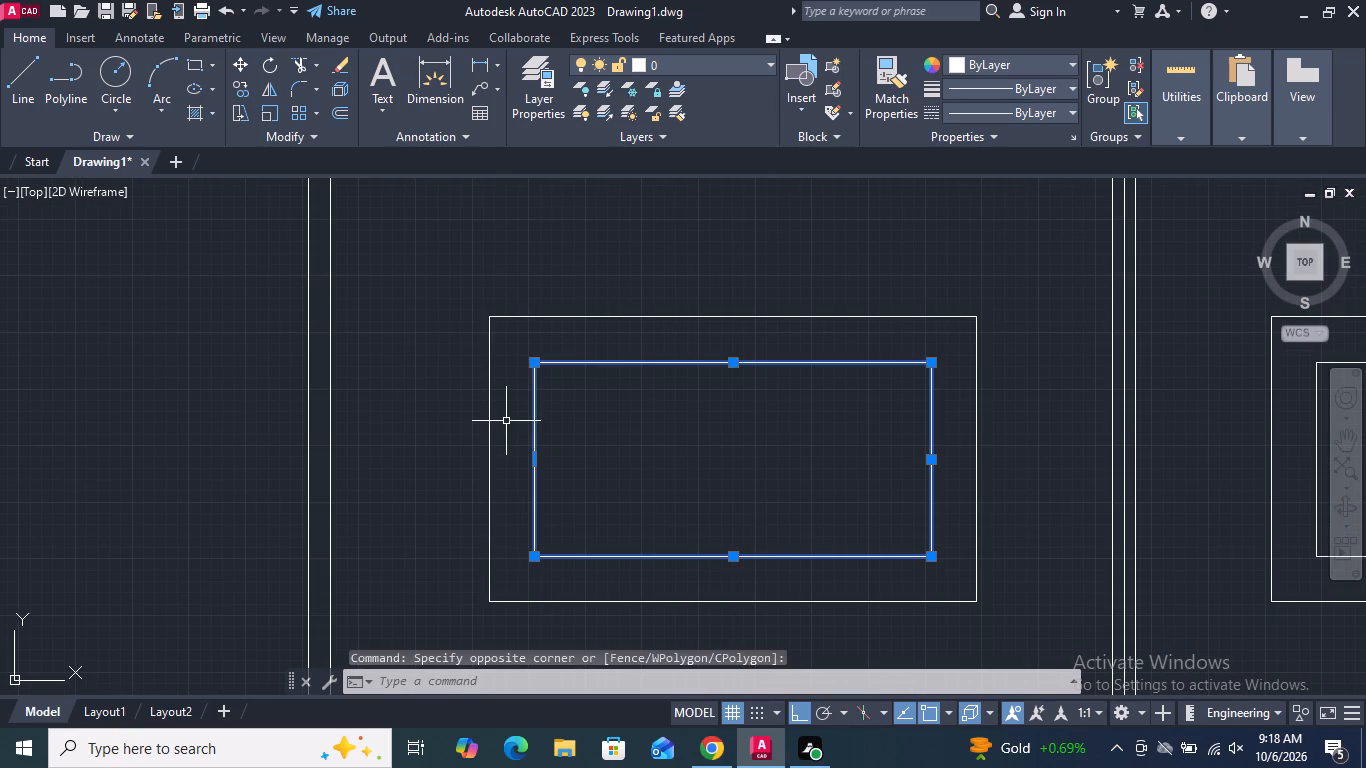
pyautogui.press('Return')
pyautogui.scroll(-2, 462, 471)
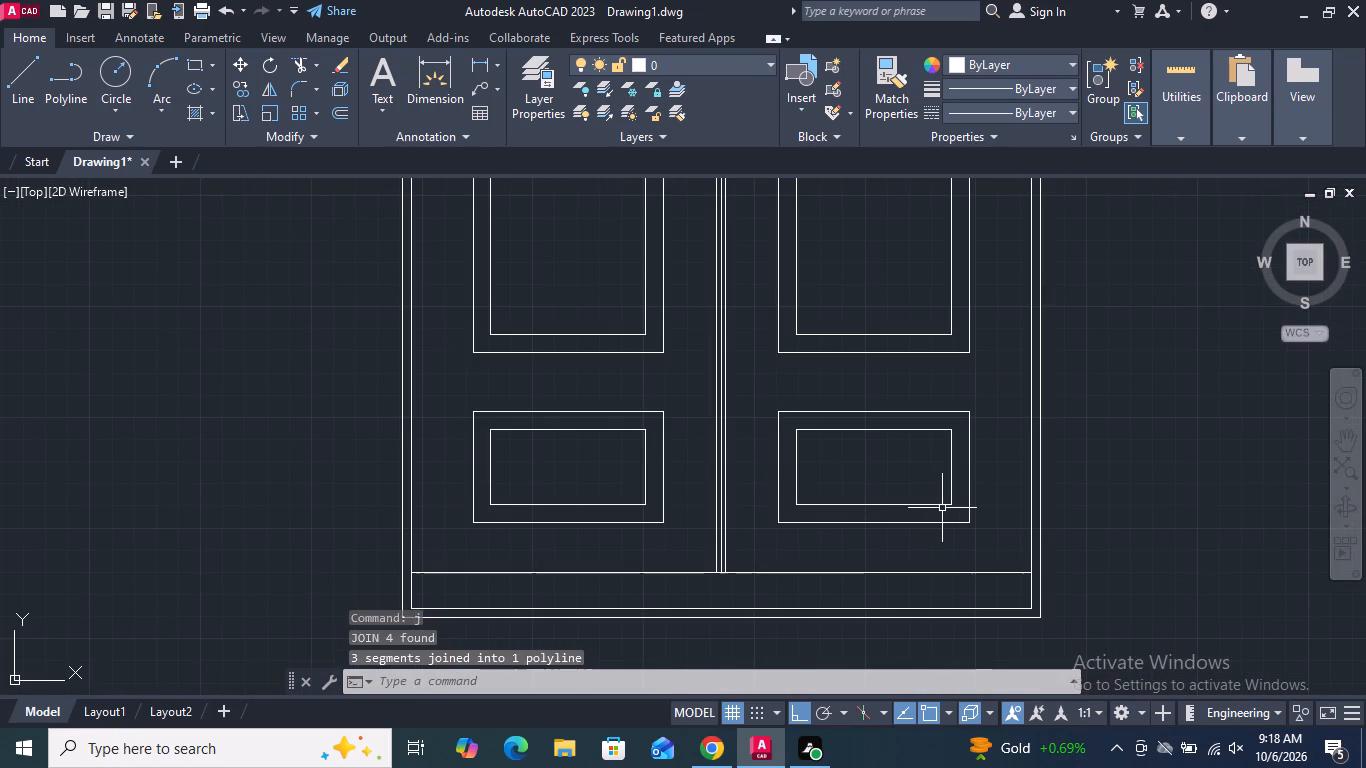
# Join the four inner lines of the right leaf's lower panel into one polyline.
pyautogui.click(962, 519)
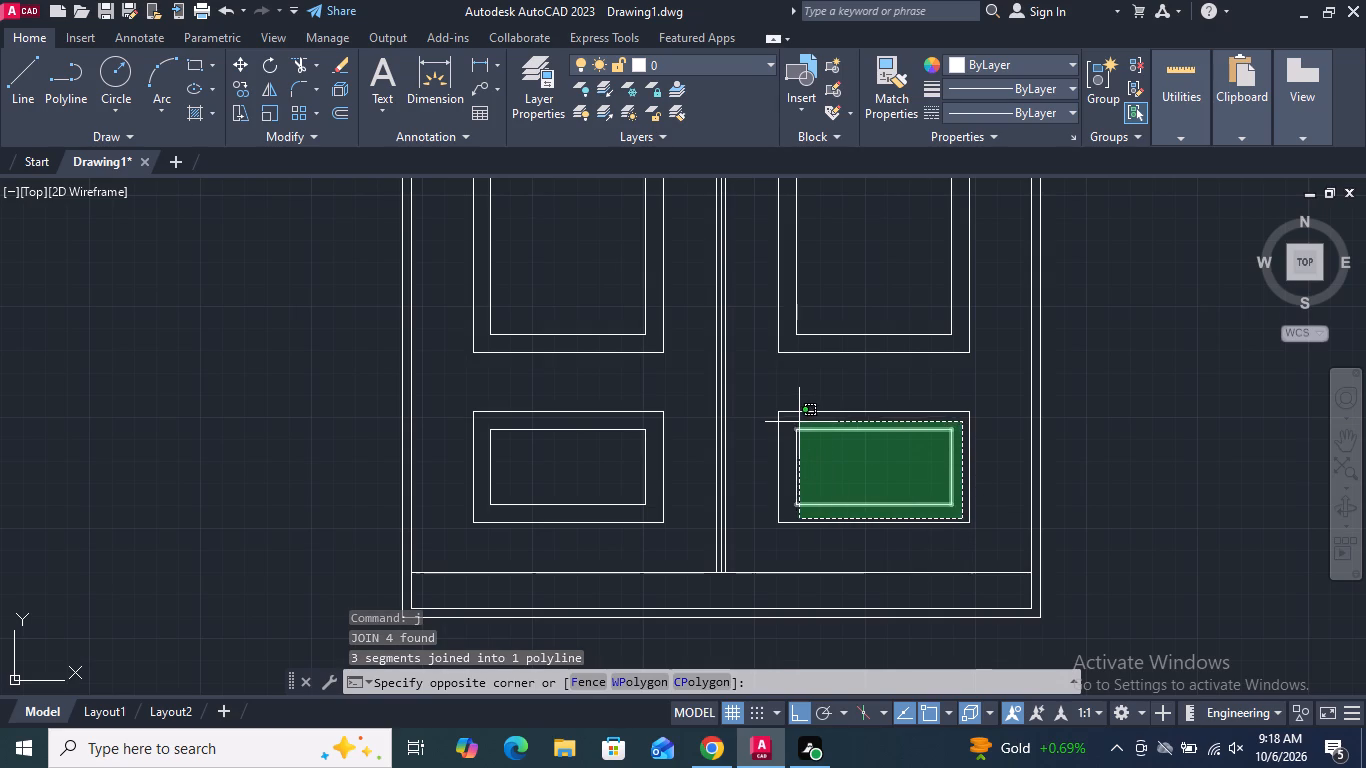
pyautogui.click(792, 424)
pyautogui.press('j')
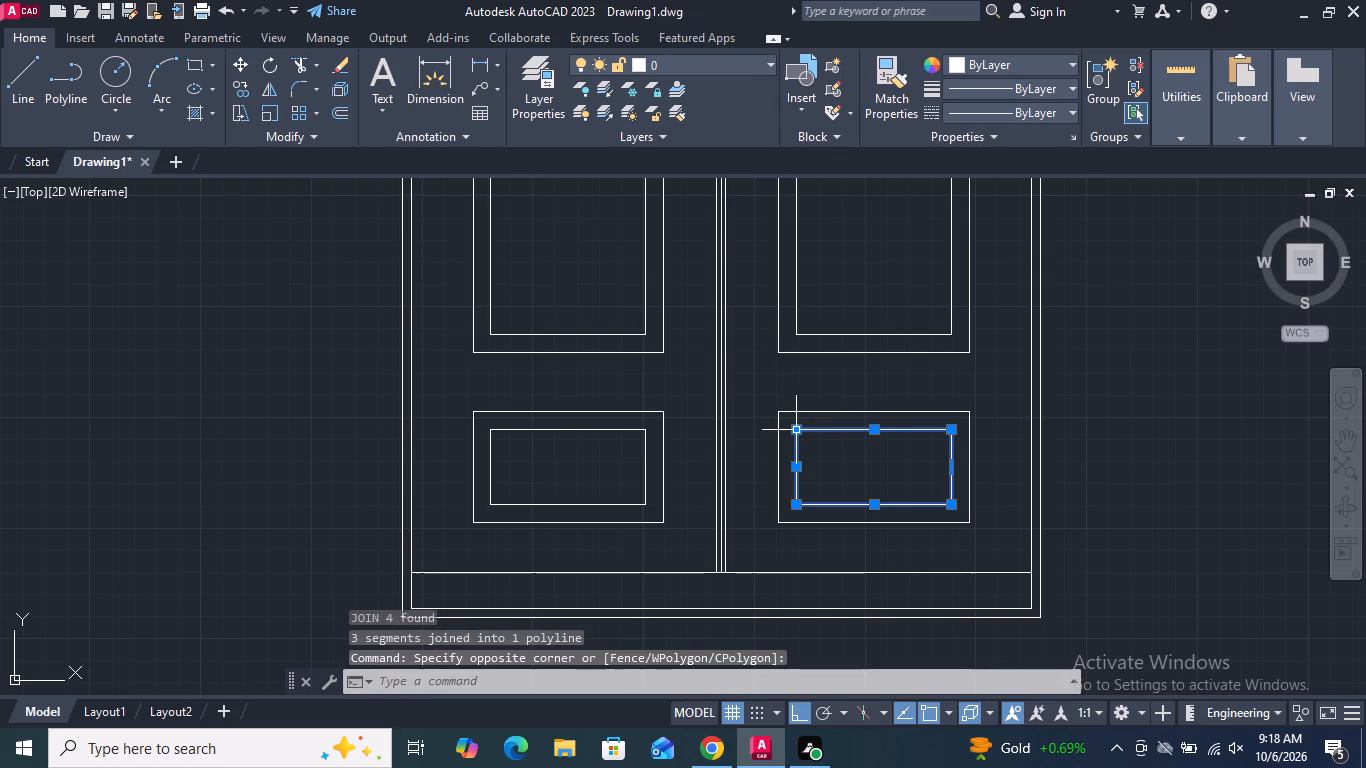
pyautogui.press('Return')
# Offset the inner rectangles of both leaves' lower panels 1/2" inward.
pyautogui.click(343, 114)
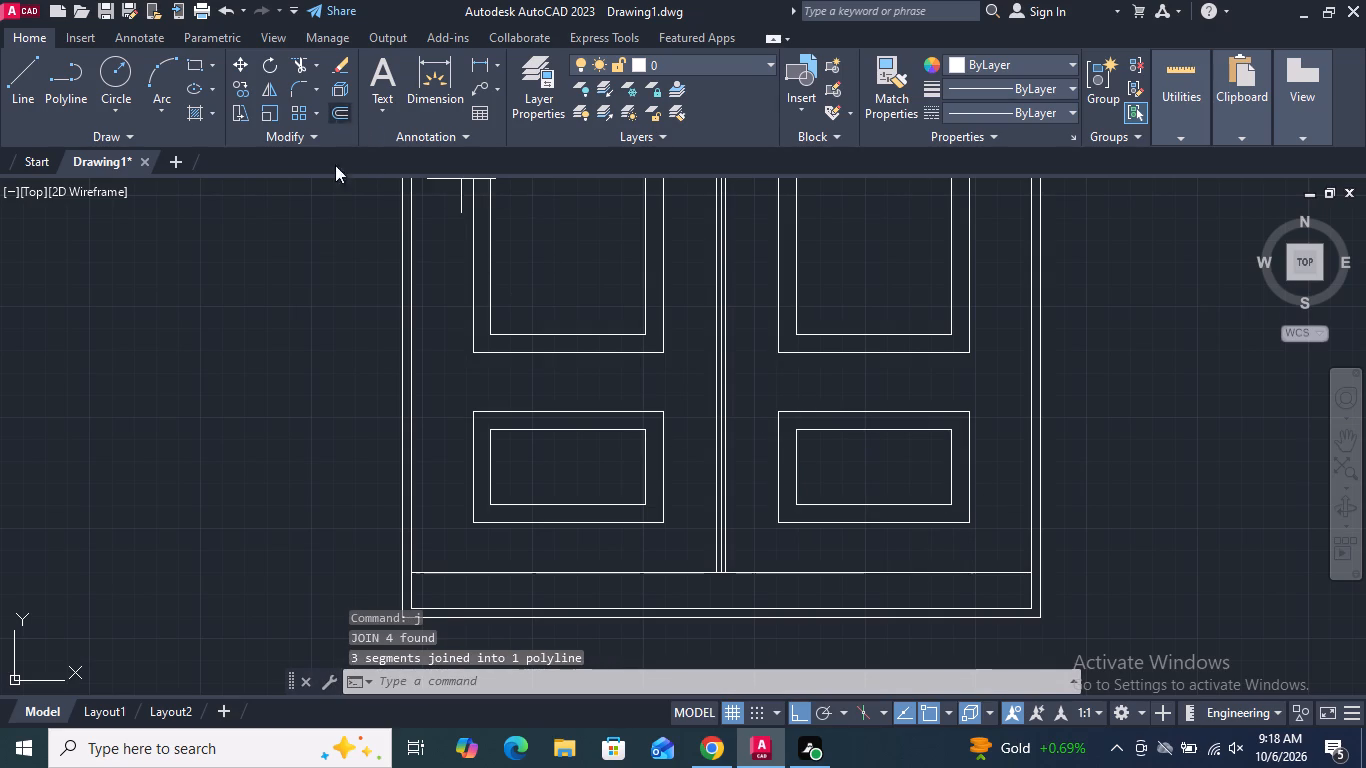
pyautogui.press('1')
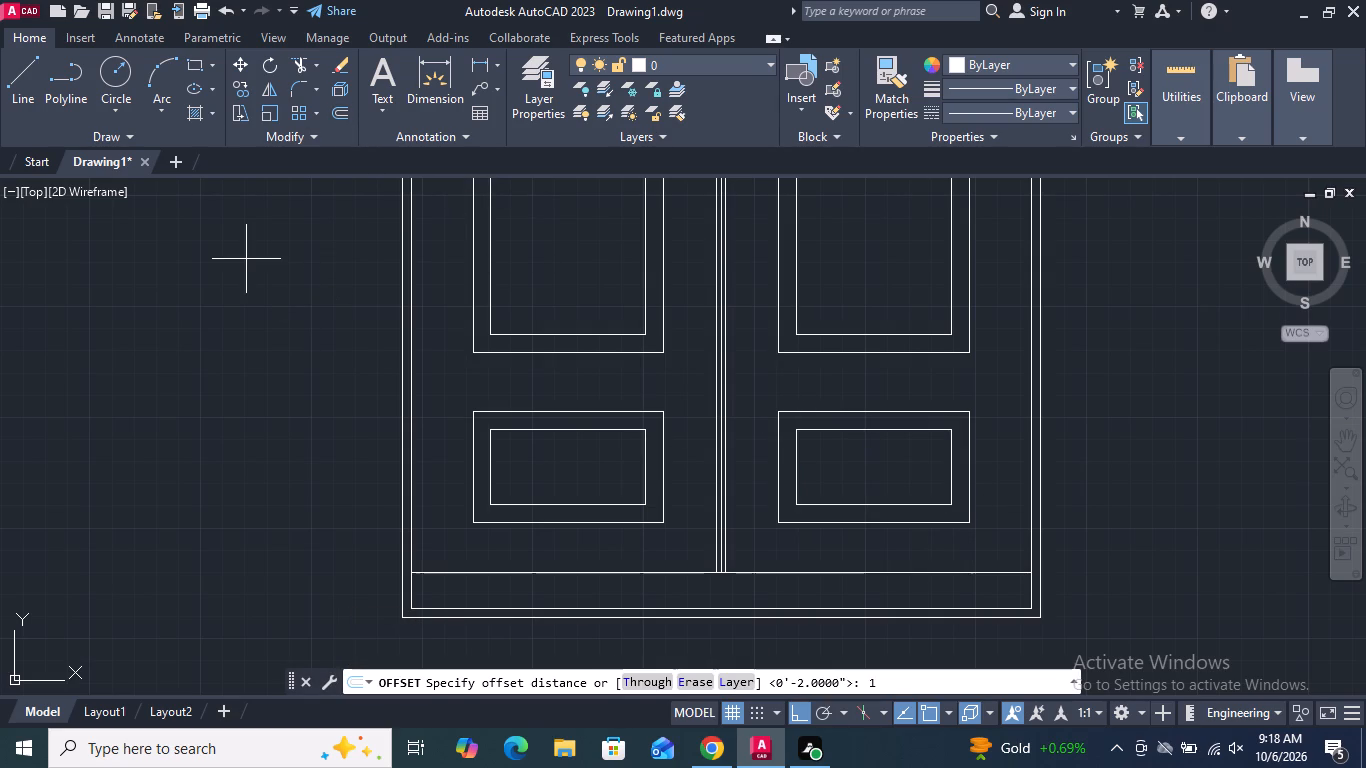
pyautogui.press('/')
pyautogui.press('2')
pyautogui.hotkey('shift', '"')
pyautogui.press('Return')
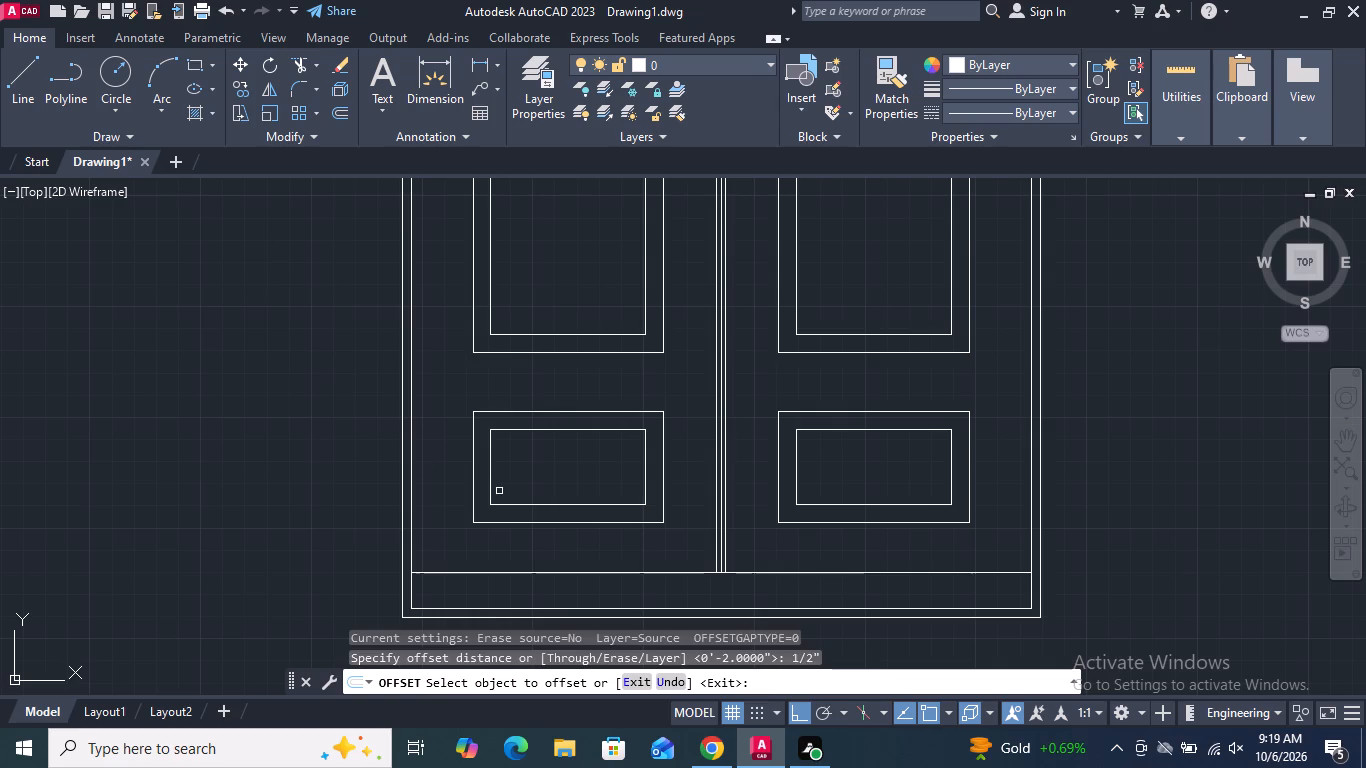
pyautogui.click(490, 479)
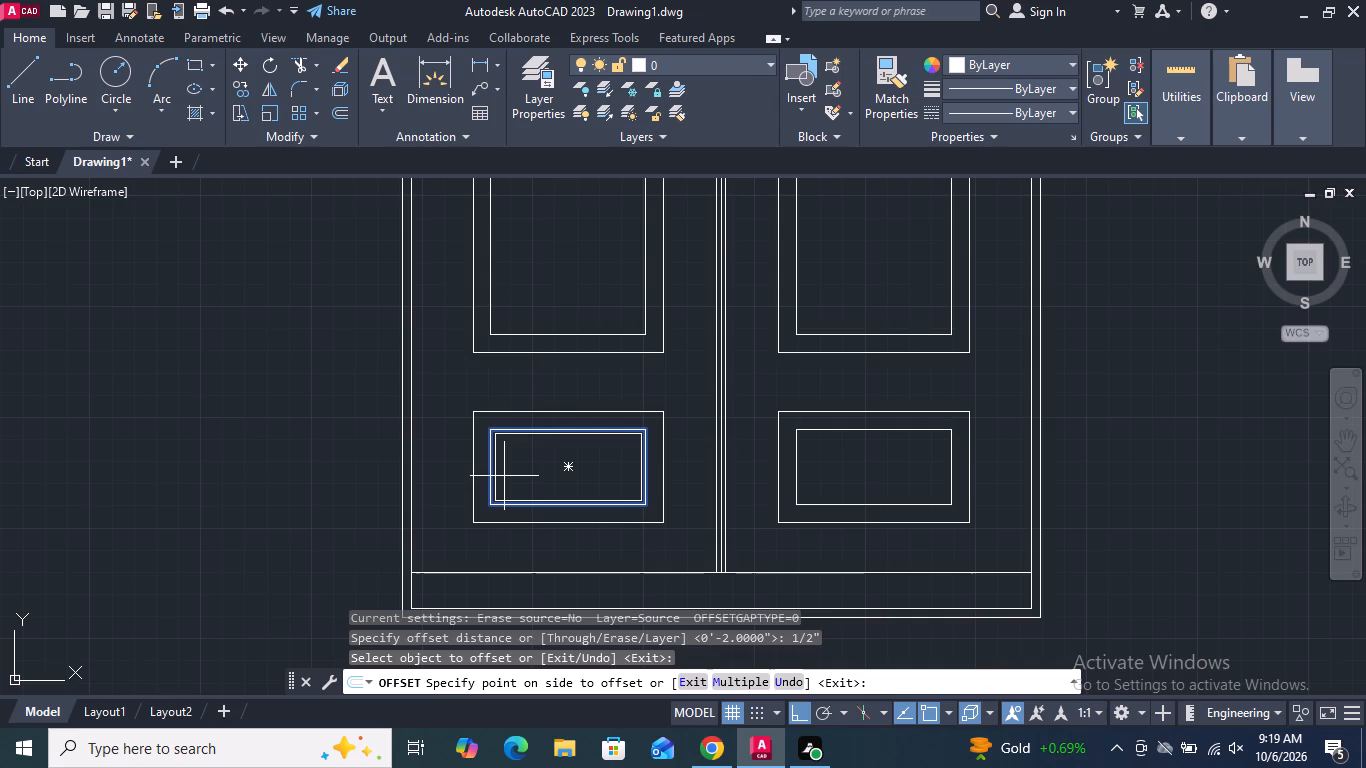
pyautogui.click(504, 476)
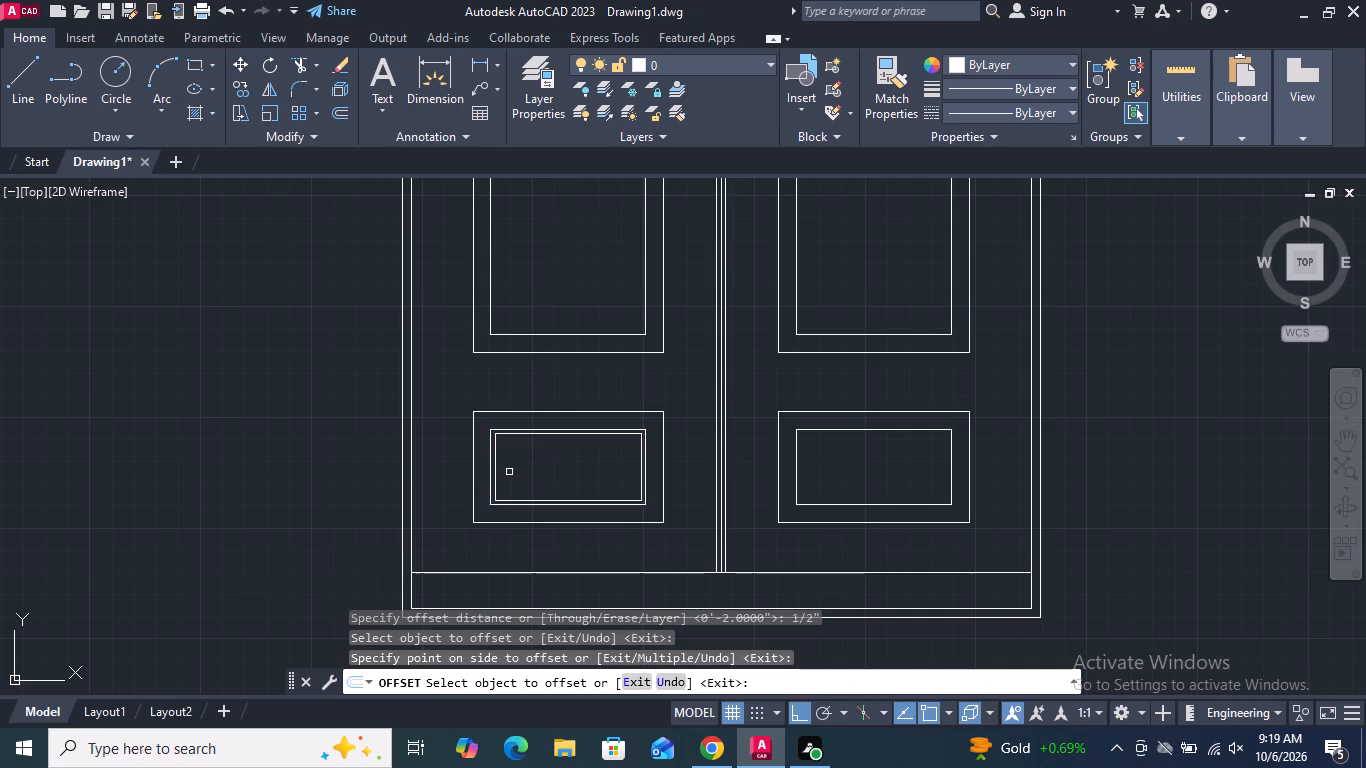
pyautogui.click(797, 488)
pyautogui.click(819, 478)
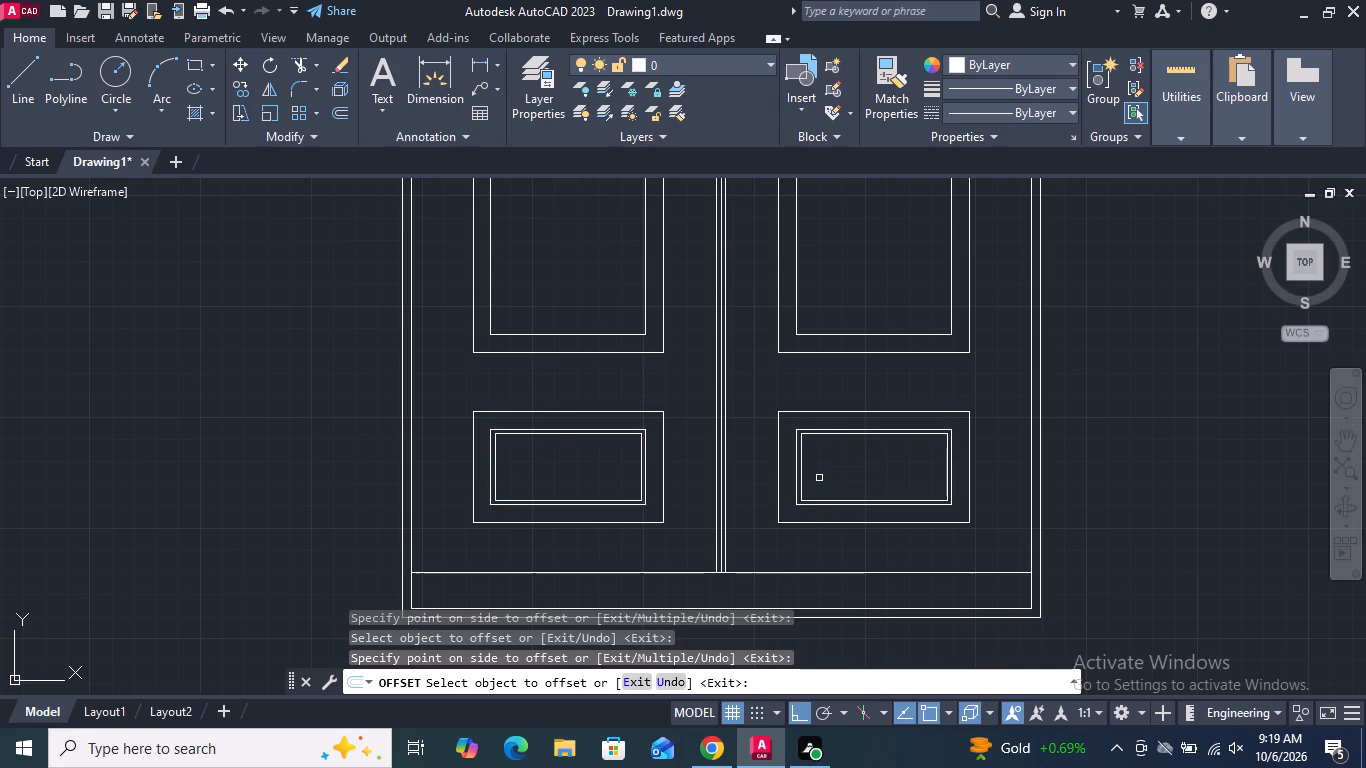
pyautogui.press('Return')
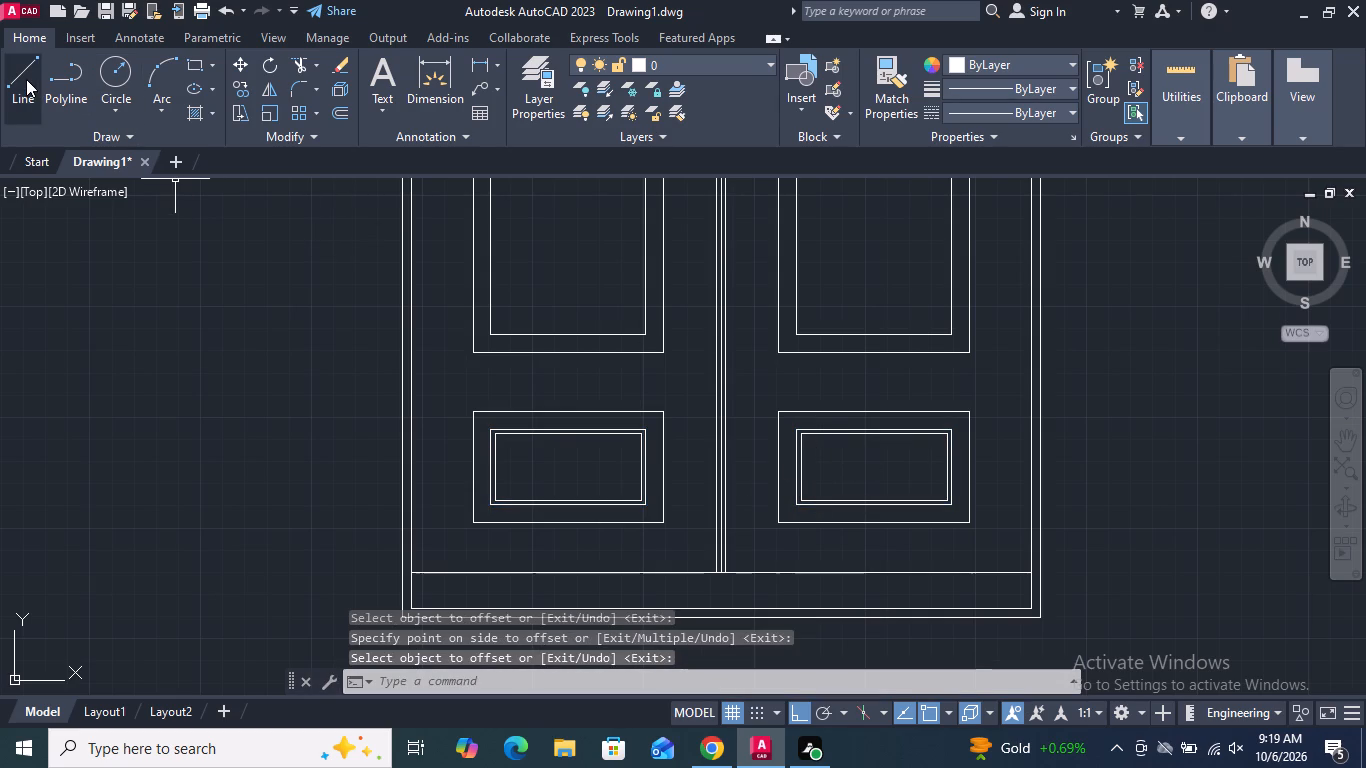
# With ortho off, draw diagonal lines joining the outer and innermost rectangles at both top corners of the left leaf's lower panel.
pyautogui.click(26, 78)
pyautogui.scroll(2, 506, 464)
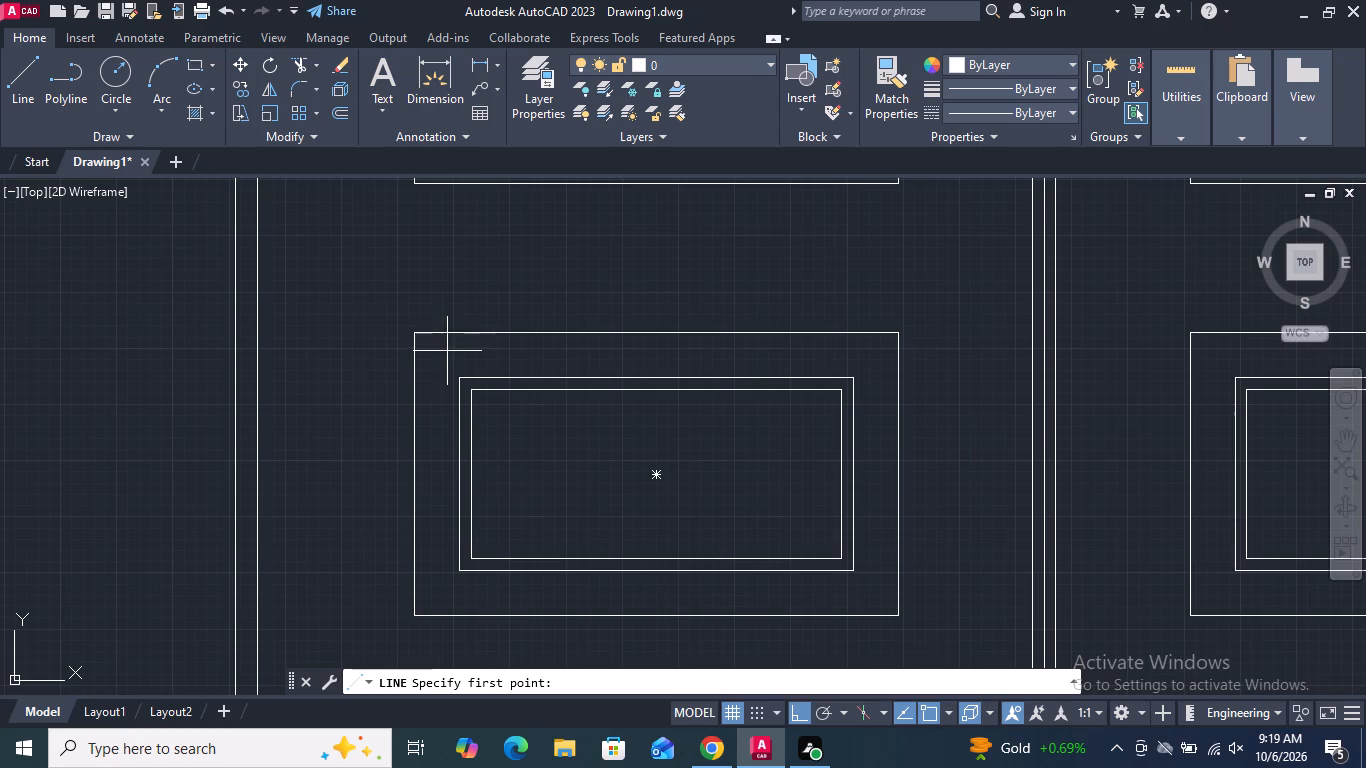
pyautogui.click(471, 392)
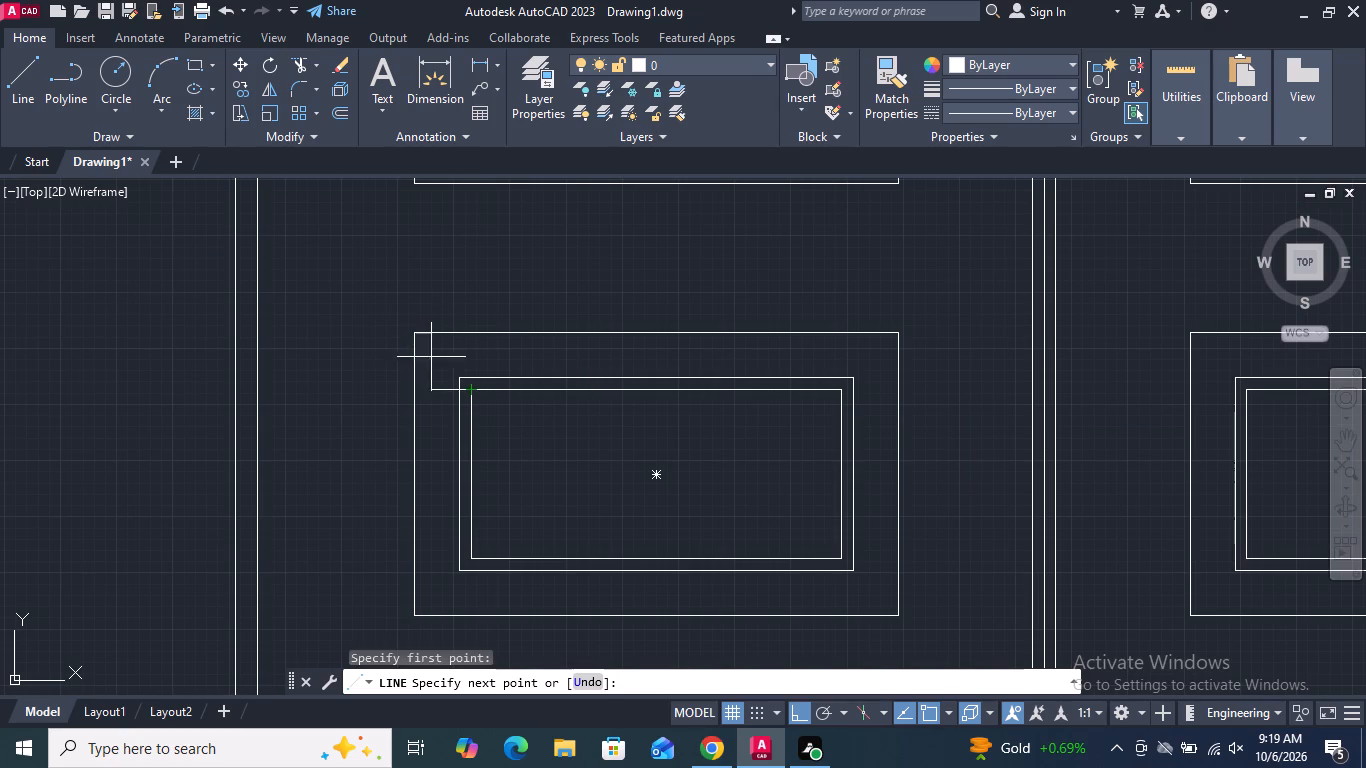
pyautogui.click(798, 717)
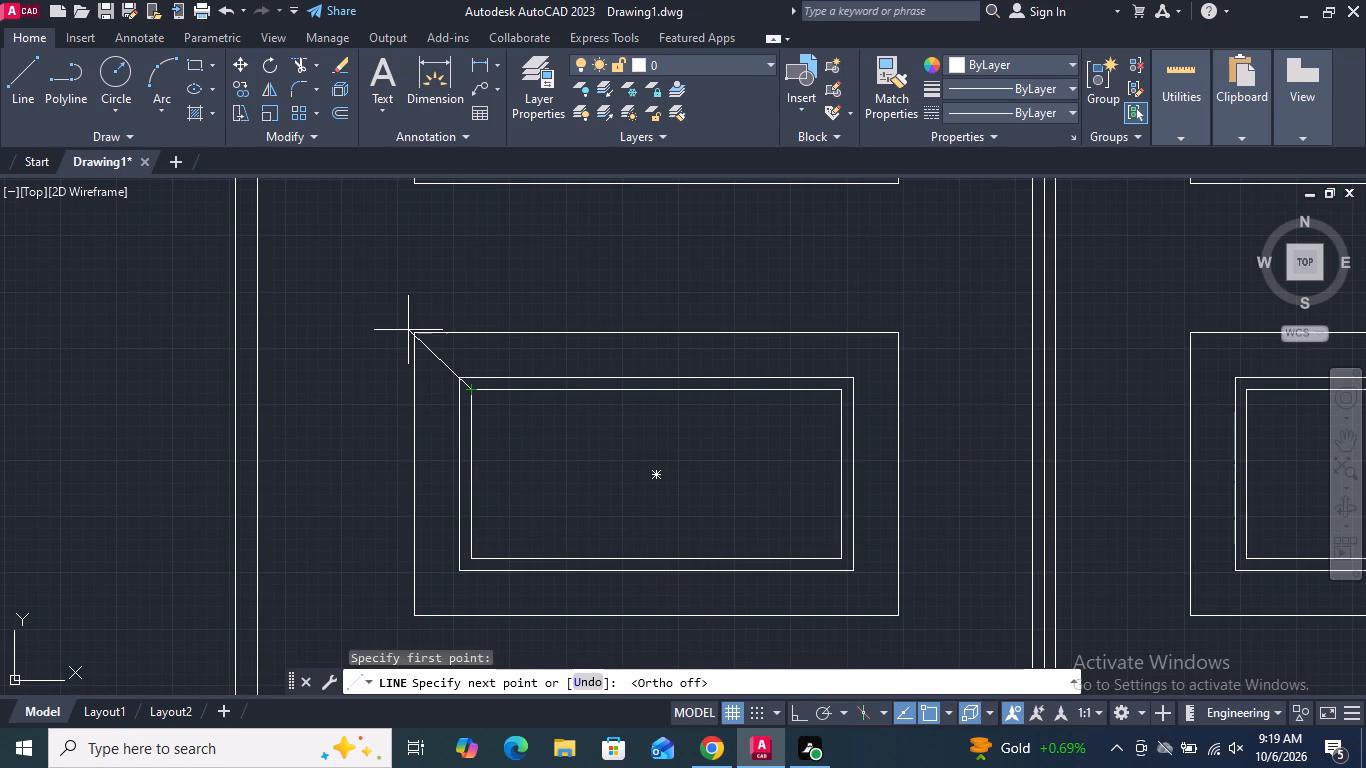
pyautogui.click(408, 326)
pyautogui.press('Return')
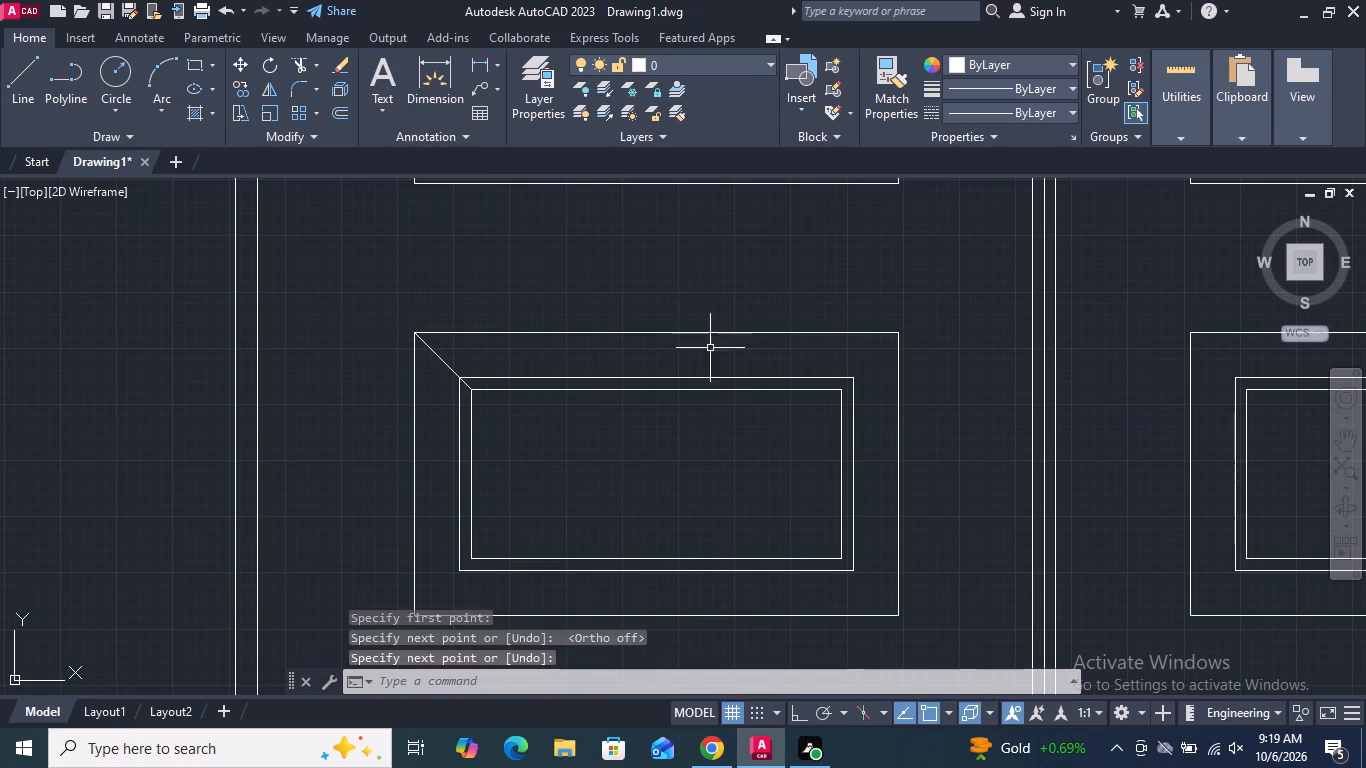
pyautogui.press('Return')
pyautogui.click(899, 335)
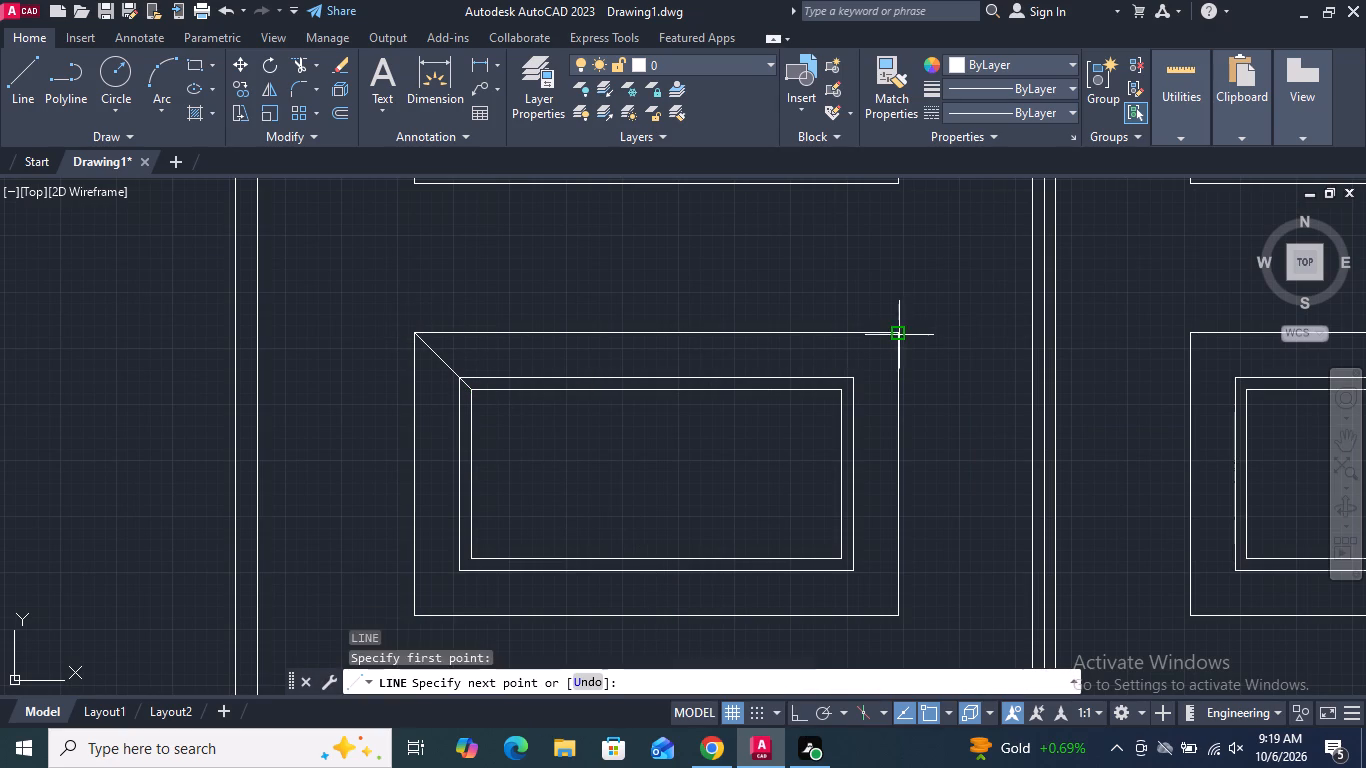
pyautogui.scroll(3, 885, 347)
pyautogui.click(701, 513)
pyautogui.press('Return')
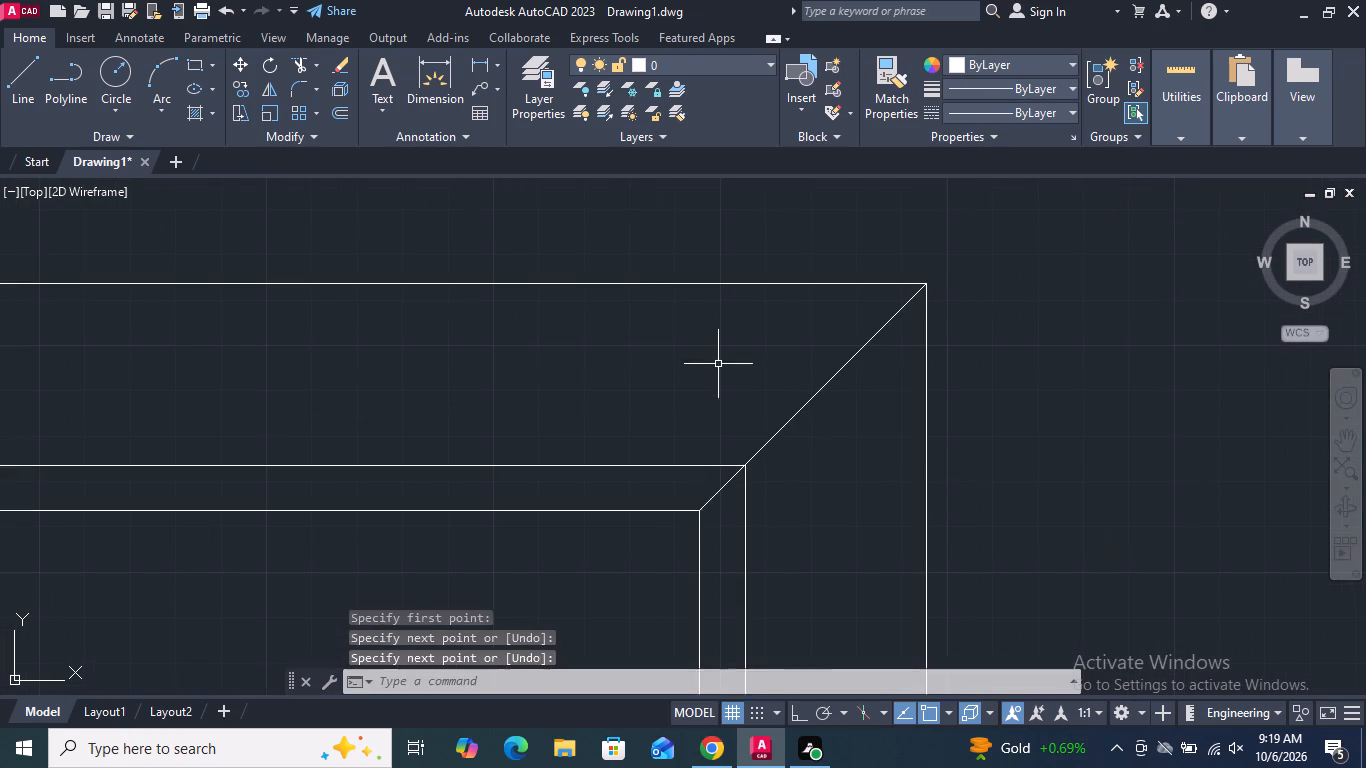
# Draw diagonal lines from the outer to the innermost rectangle at both bottom corners of the left leaf's lower panel.
pyautogui.scroll(-3, 721, 358)
pyautogui.scroll(2, 738, 604)
pyautogui.moveTo(738, 602); pyautogui.dragTo(737, 573, button='middle')
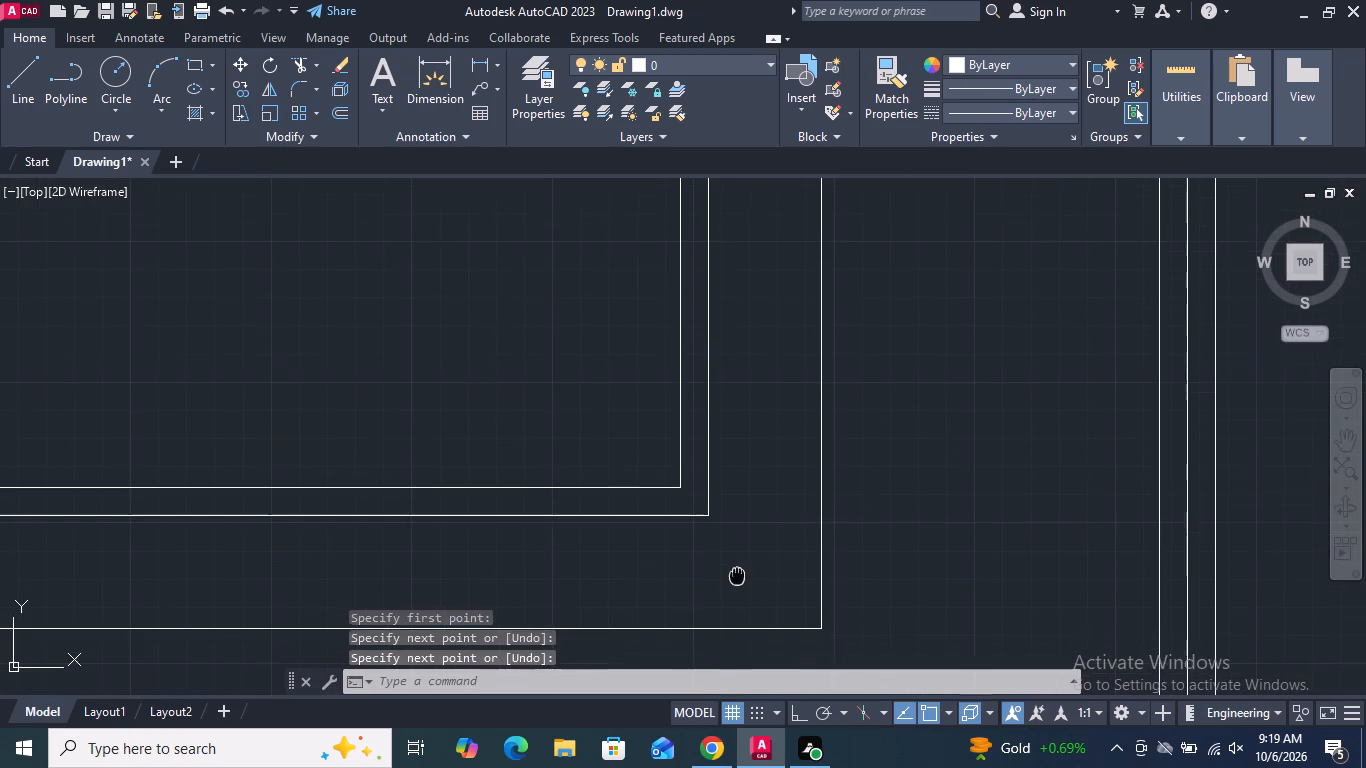
pyautogui.moveTo(737, 573); pyautogui.dragTo(739, 562, button='middle')
pyautogui.press('Return')
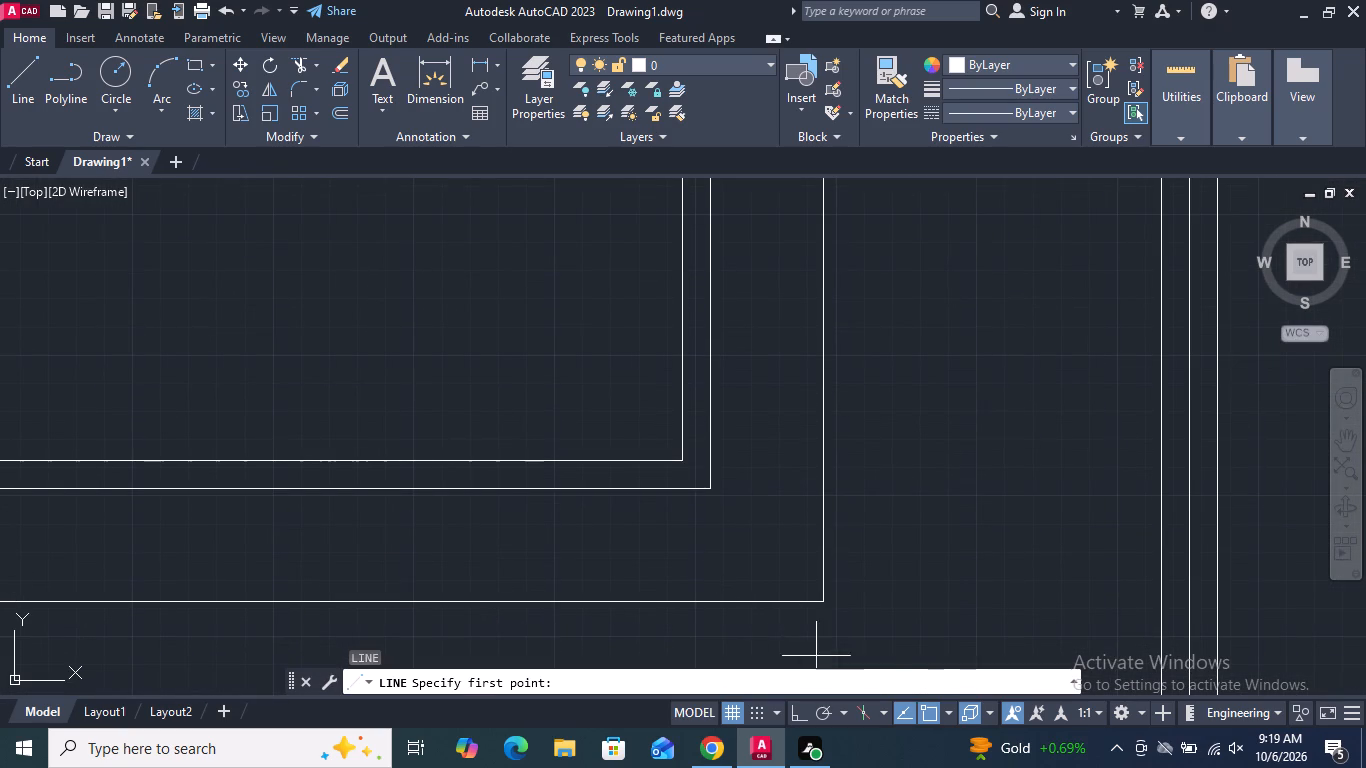
pyautogui.click(817, 600)
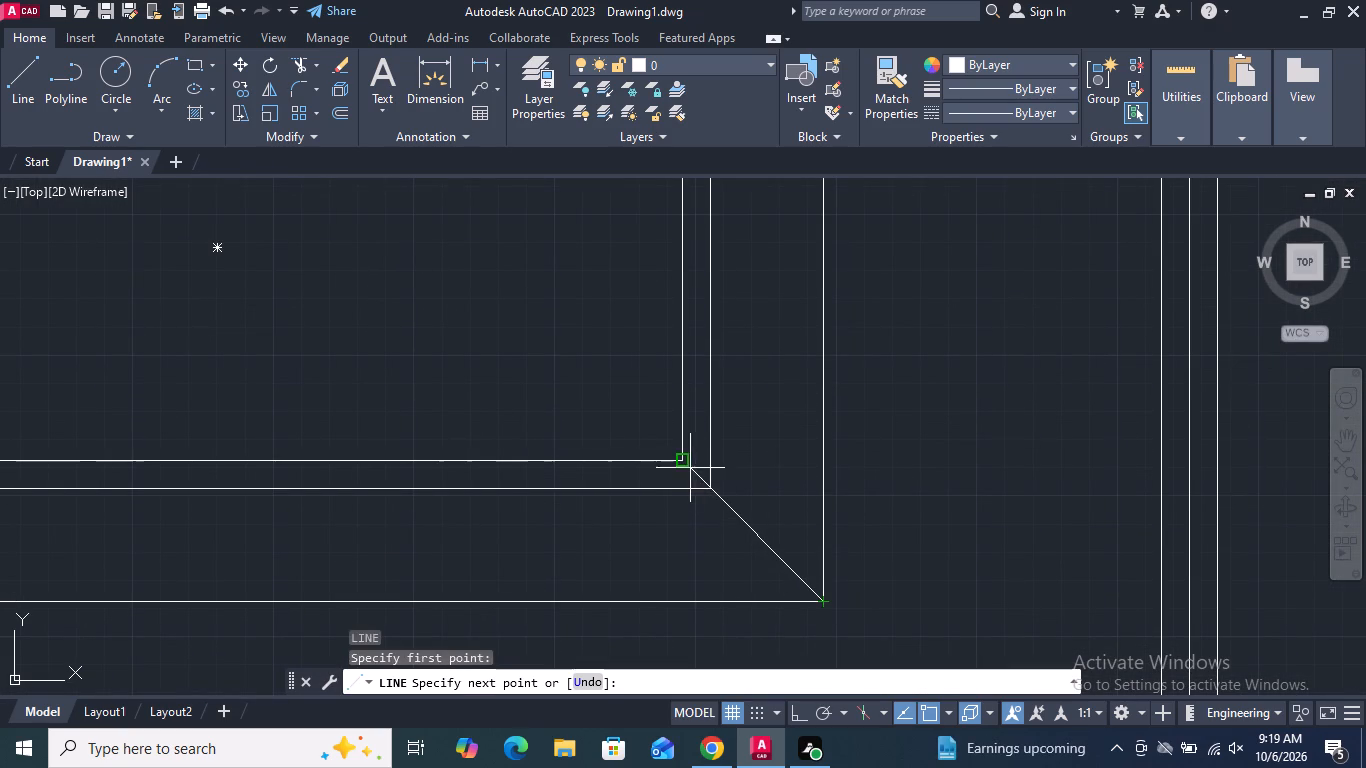
pyautogui.click(686, 466)
pyautogui.press('Return')
pyautogui.scroll(-3, 834, 455)
pyautogui.scroll(3, 587, 496)
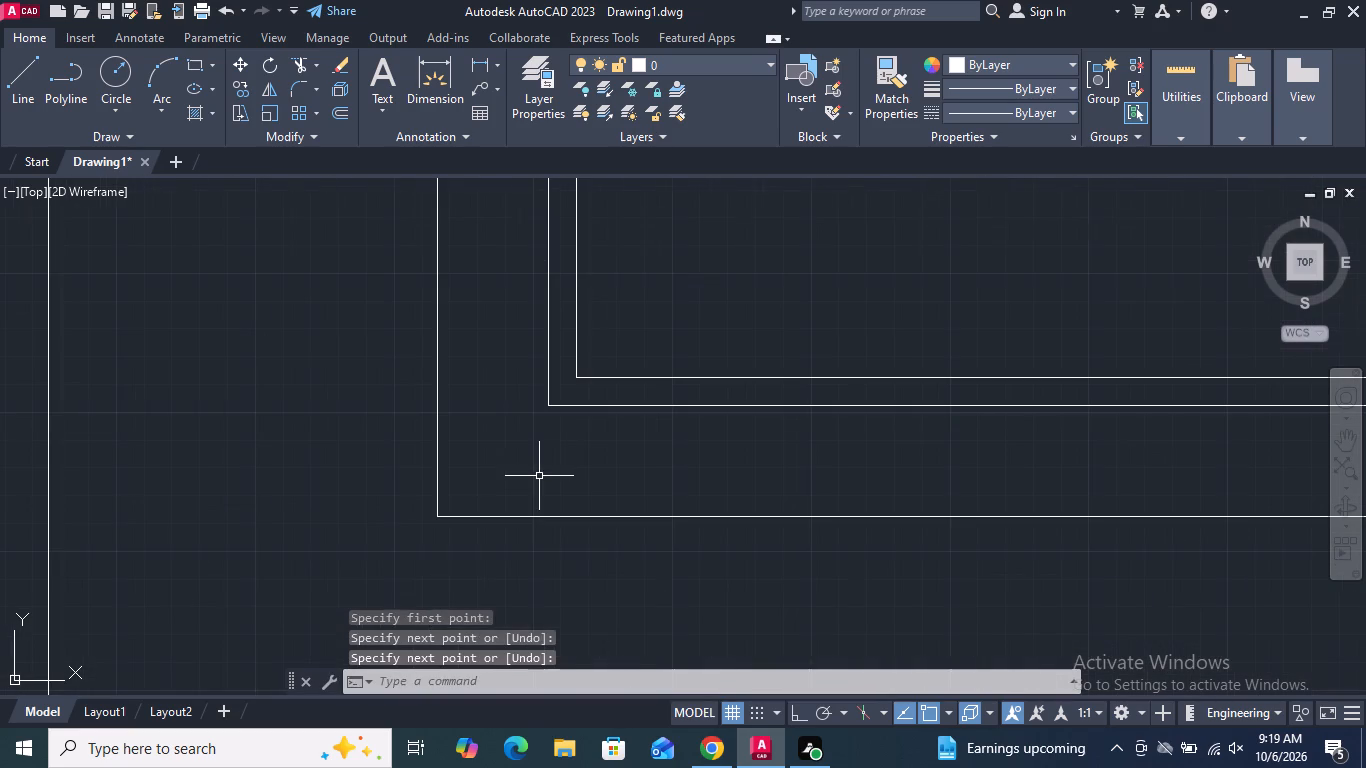
pyautogui.press('Return')
pyautogui.click(442, 514)
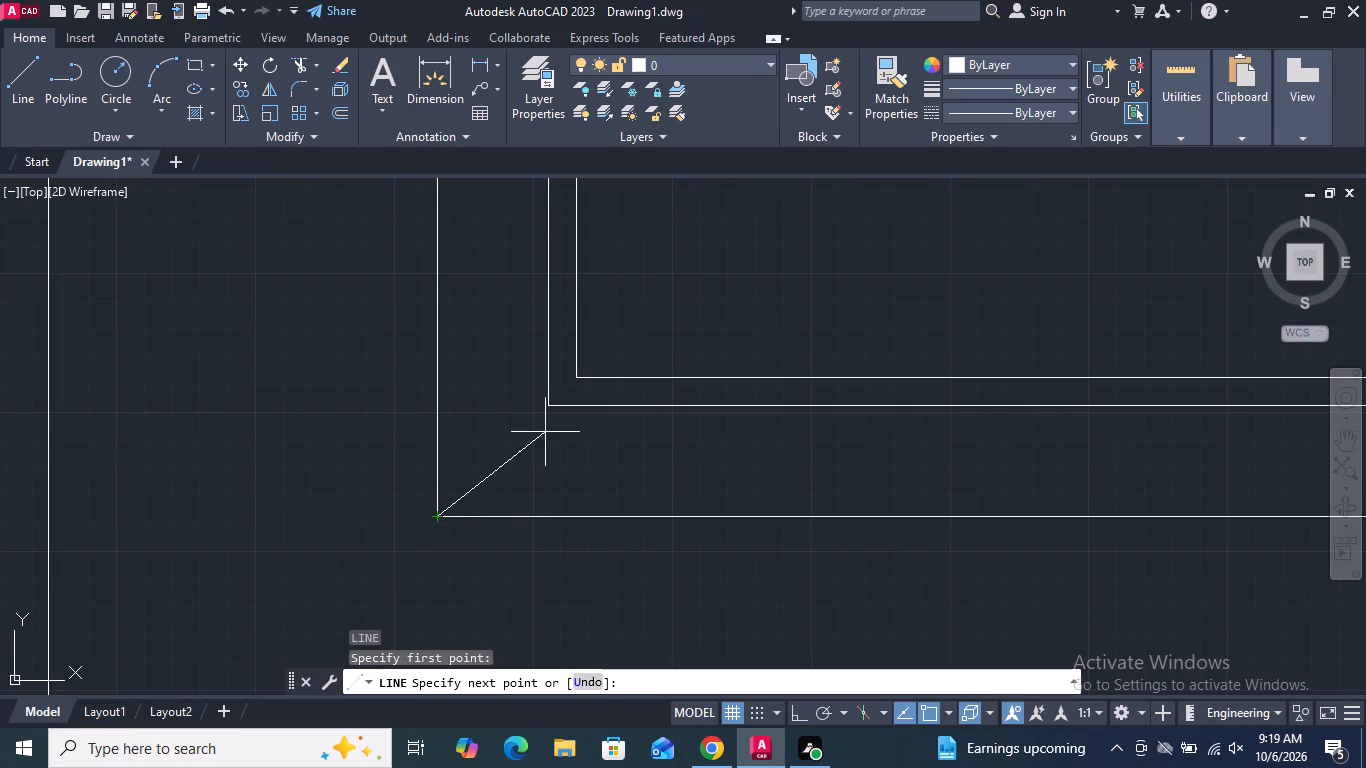
pyautogui.click(575, 374)
pyautogui.scroll(-3, 484, 477)
pyautogui.press('Return')
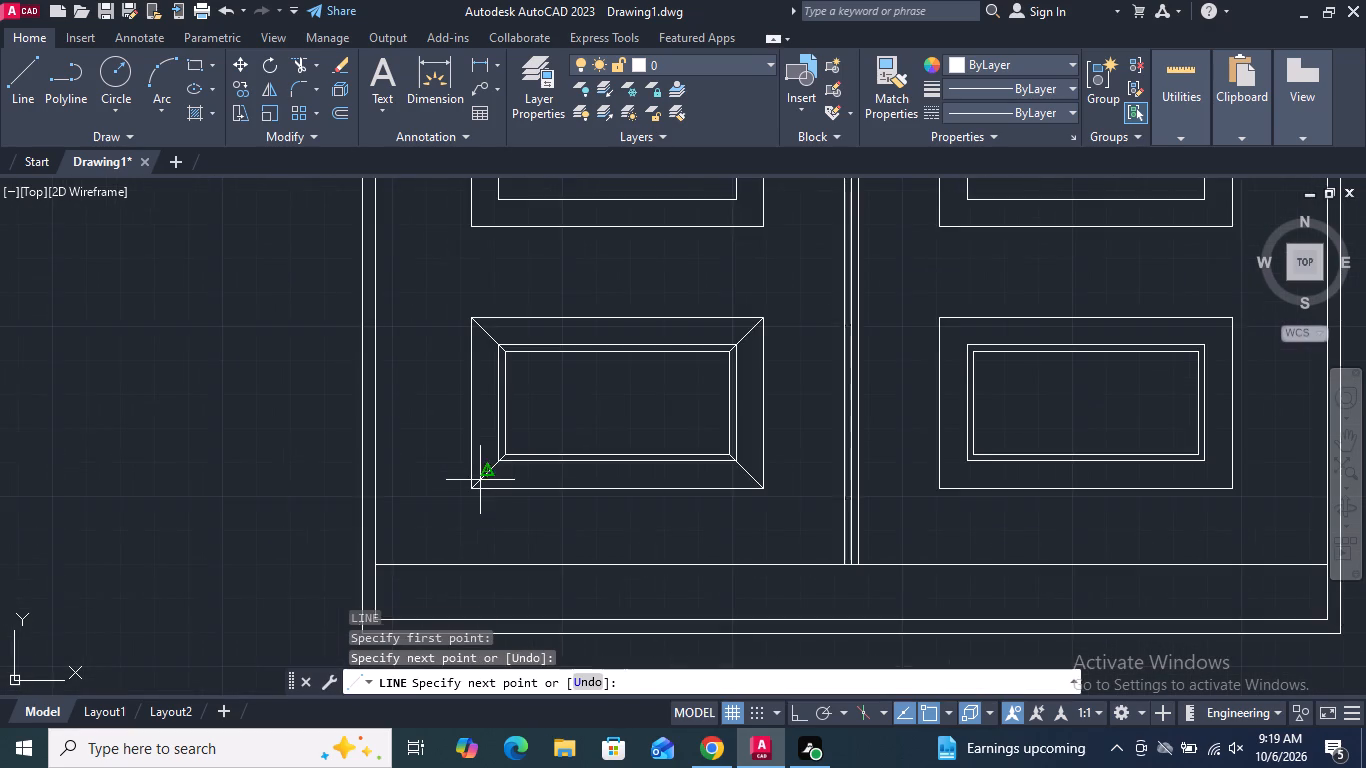
# Draw diagonal lines from the outer to the innermost rectangle at both bottom corners of the right leaf's lower panel.
pyautogui.scroll(-2, 480, 480)
pyautogui.scroll(3, 724, 450)
pyautogui.scroll(3, 497, 582)
pyautogui.moveTo(507, 545); pyautogui.dragTo(532, 487, button='middle')
pyautogui.press('Return')
pyautogui.click(396, 530)
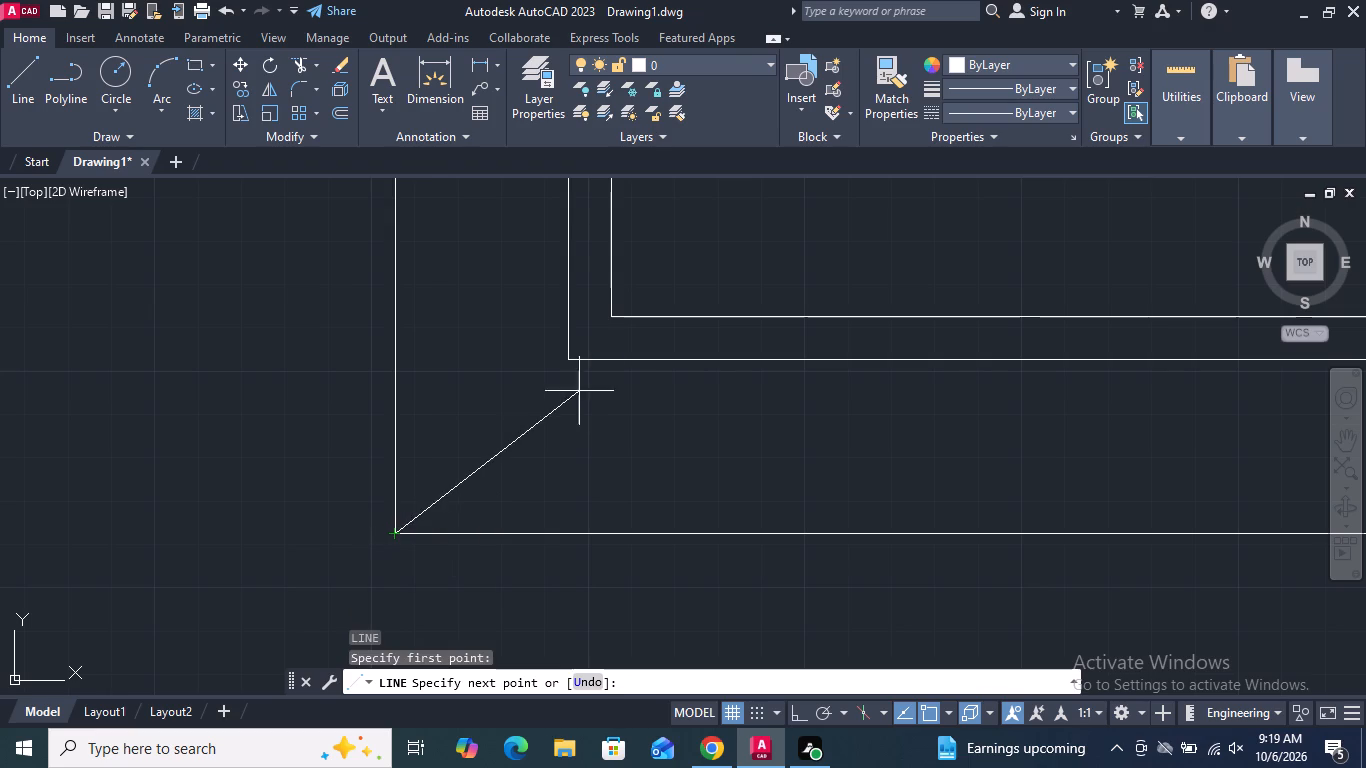
pyautogui.click(613, 316)
pyautogui.press('Return')
pyautogui.scroll(-1, 548, 450)
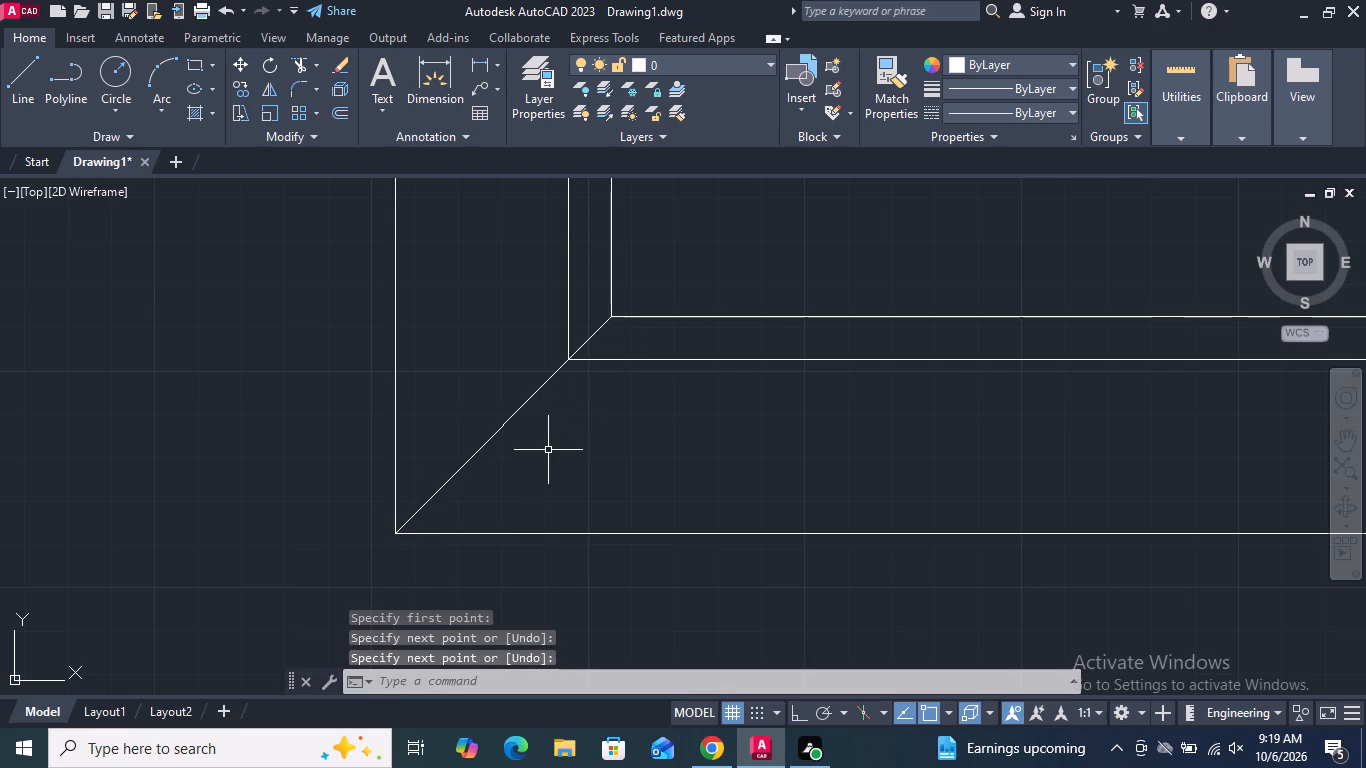
pyautogui.scroll(-2, 548, 450)
pyautogui.scroll(2, 946, 444)
pyautogui.press('Return')
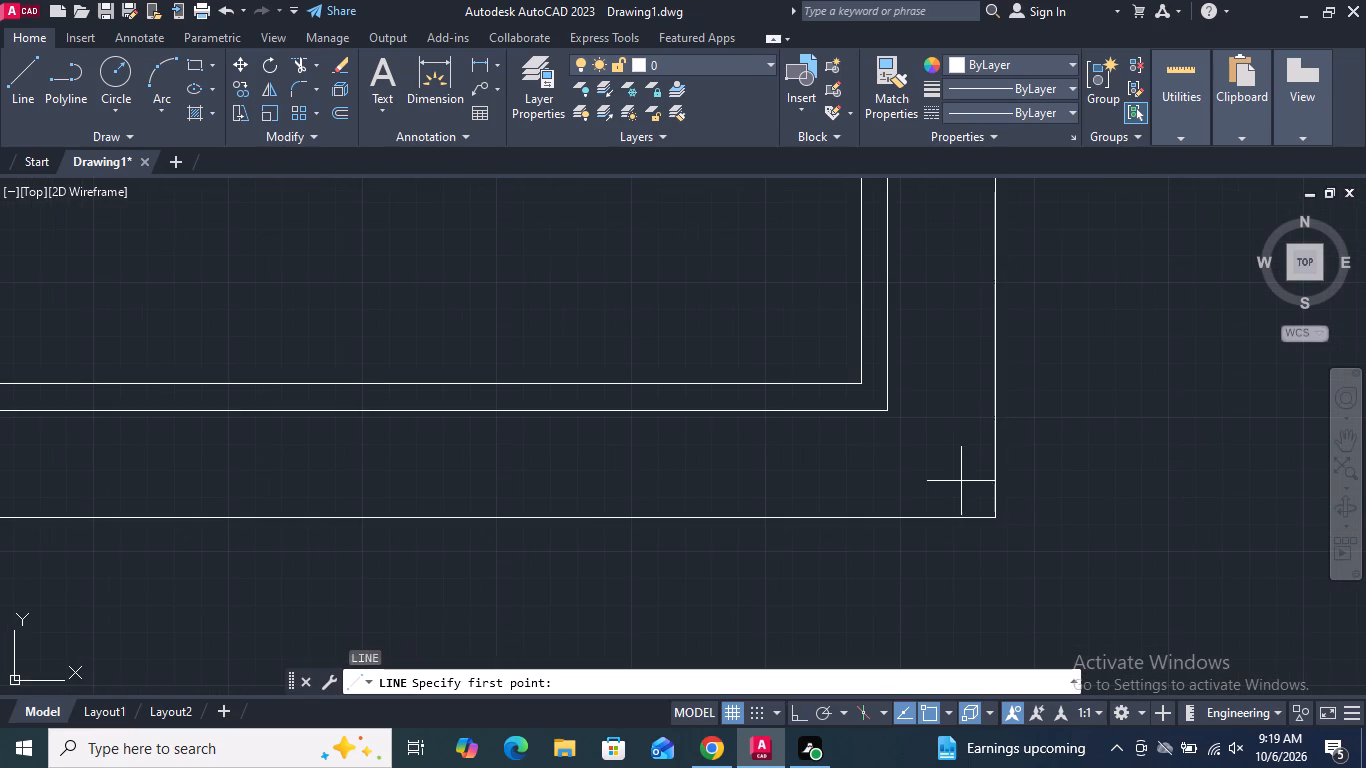
pyautogui.click(989, 515)
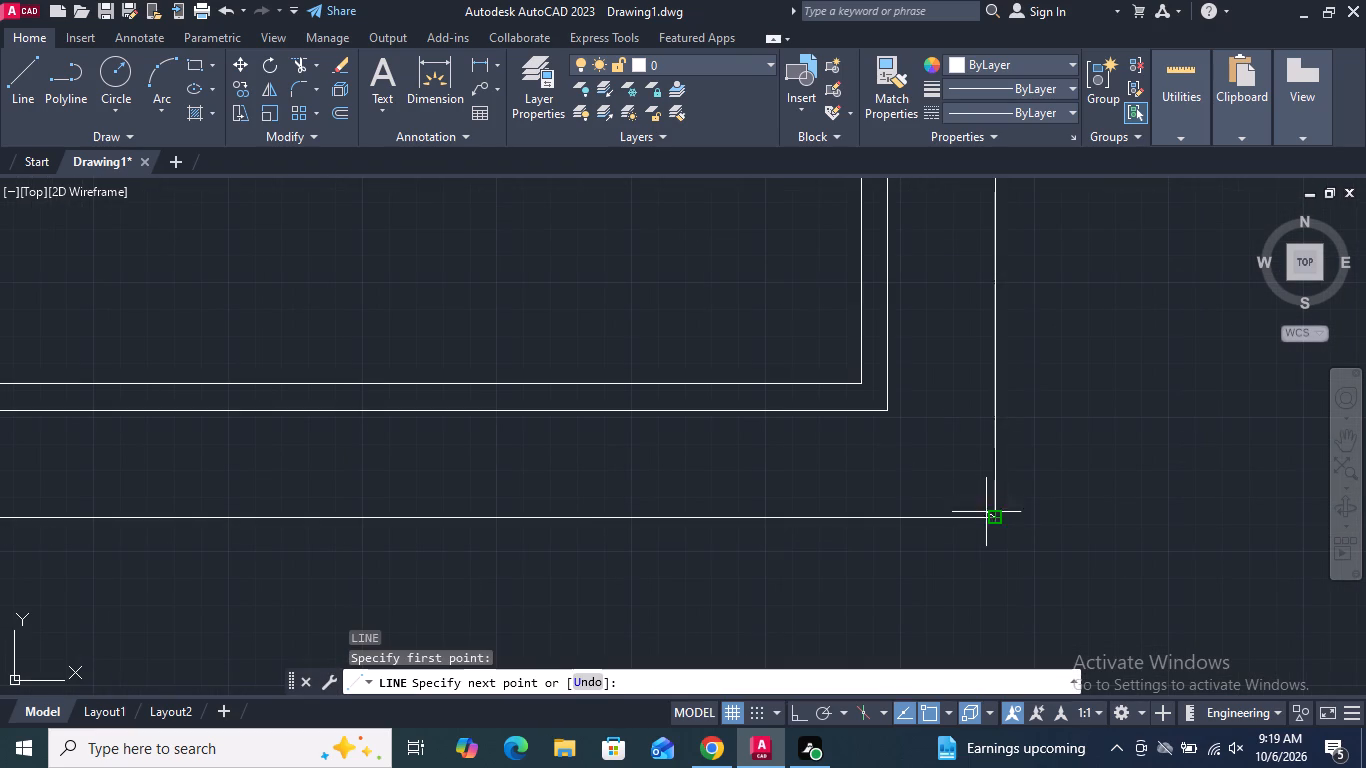
pyautogui.click(864, 383)
pyautogui.press('Return')
# Draw diagonal lines from the outer to the innermost rectangle at both top corners of the right leaf's lower panel.
pyautogui.scroll(-2, 866, 490)
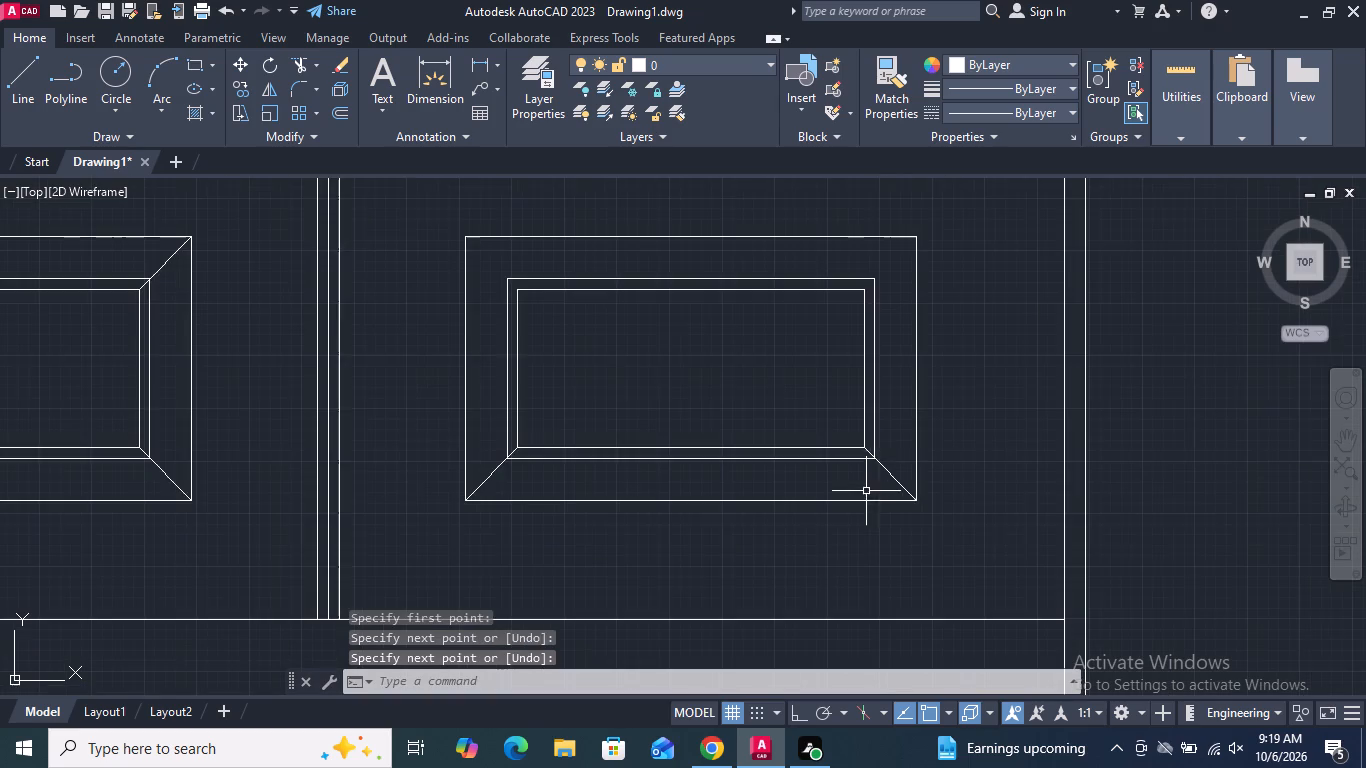
pyautogui.scroll(2, 858, 221)
pyautogui.press('Return')
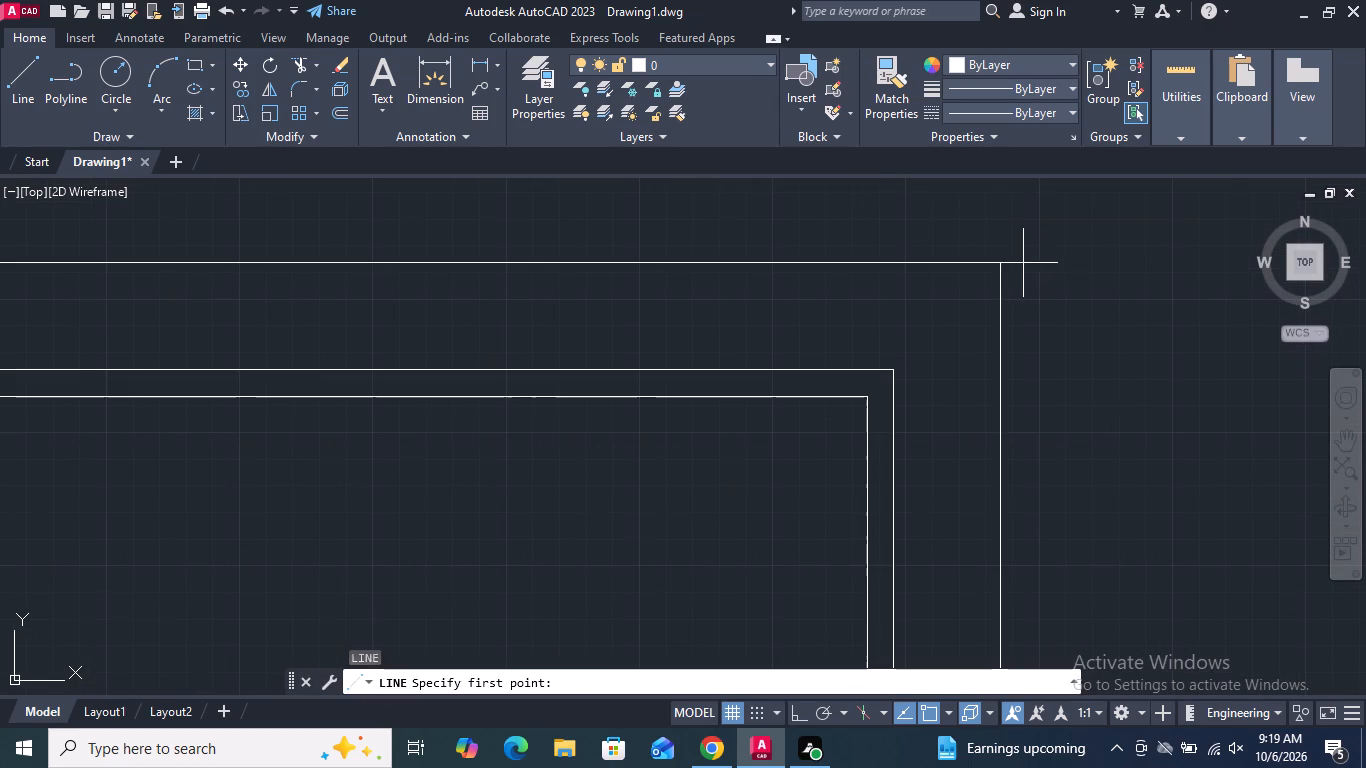
pyautogui.click(994, 264)
pyautogui.click(862, 398)
pyautogui.press('Return')
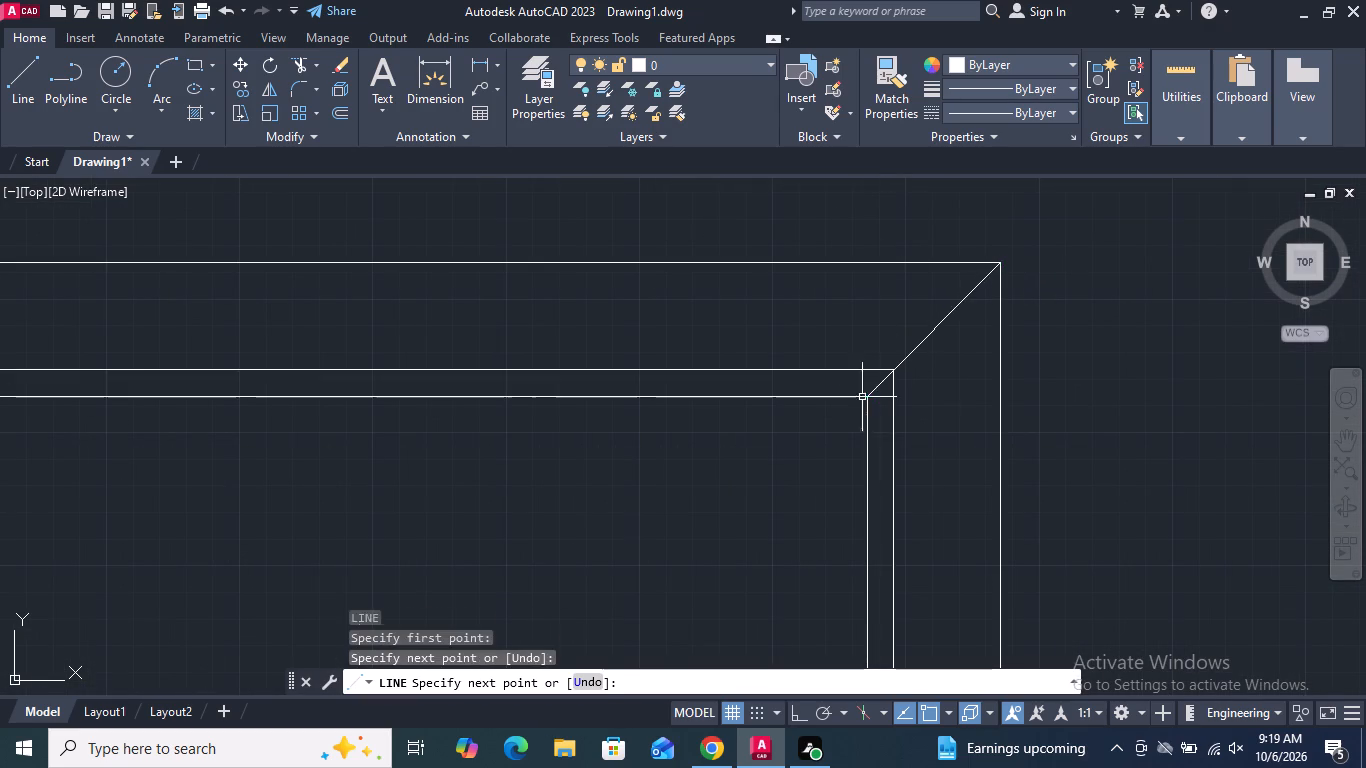
pyautogui.scroll(-2, 1065, 382)
pyautogui.scroll(3, 621, 368)
pyautogui.press('Return')
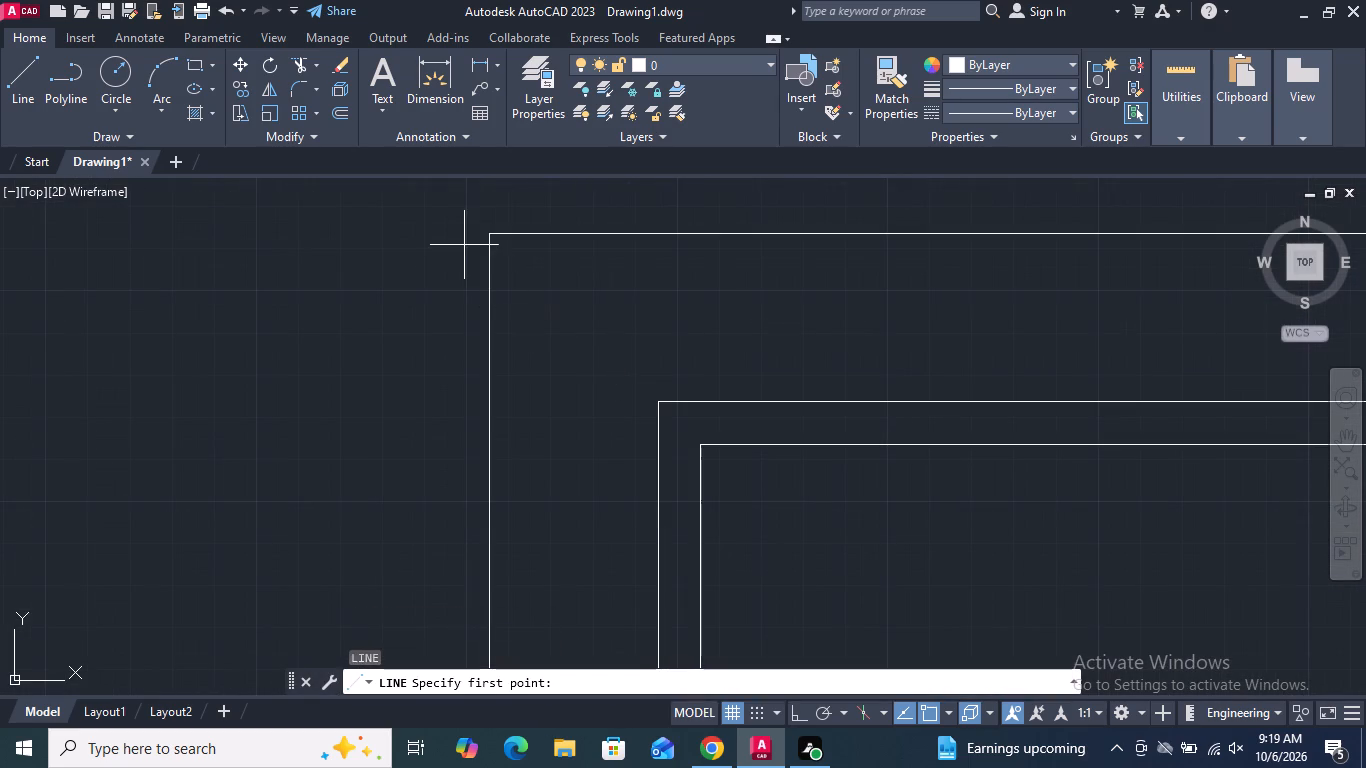
pyautogui.click(493, 240)
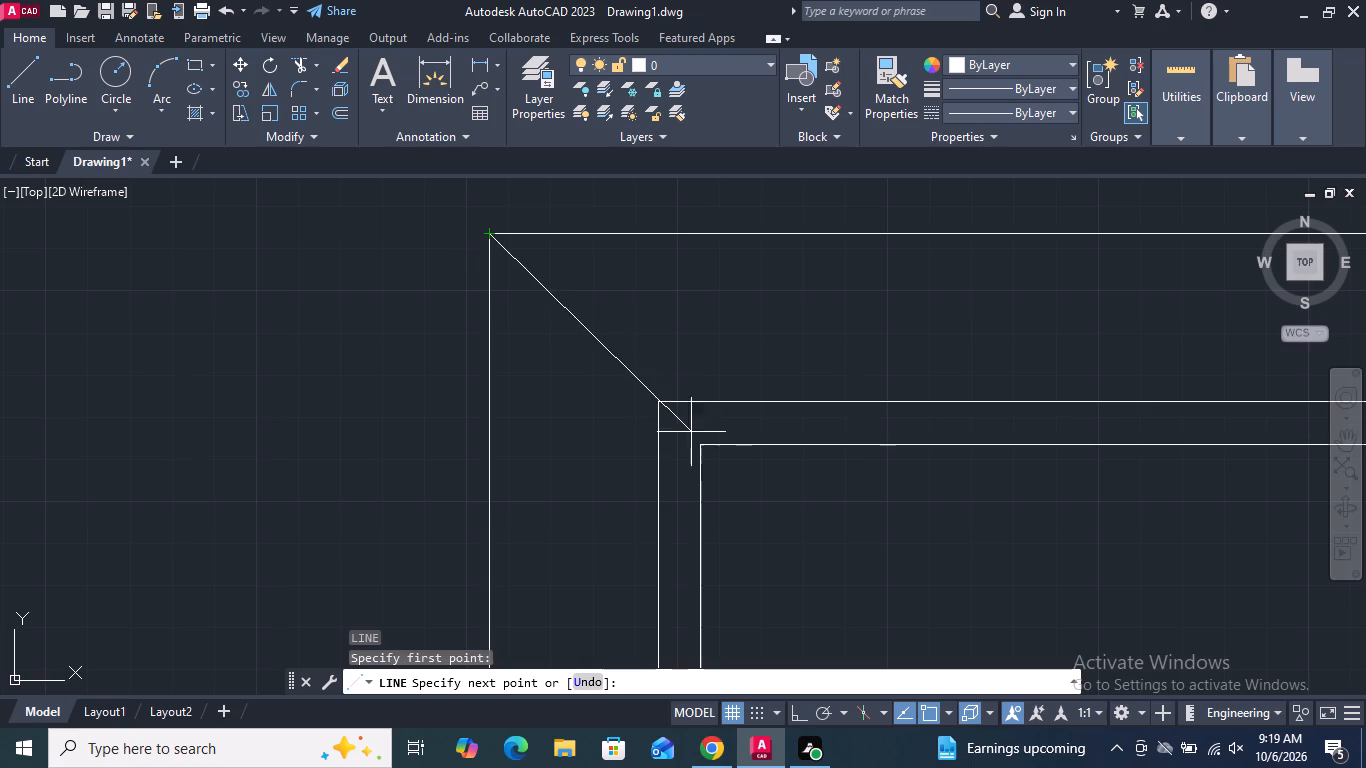
pyautogui.click(698, 447)
pyautogui.press('Return')
pyautogui.scroll(-4, 705, 431)
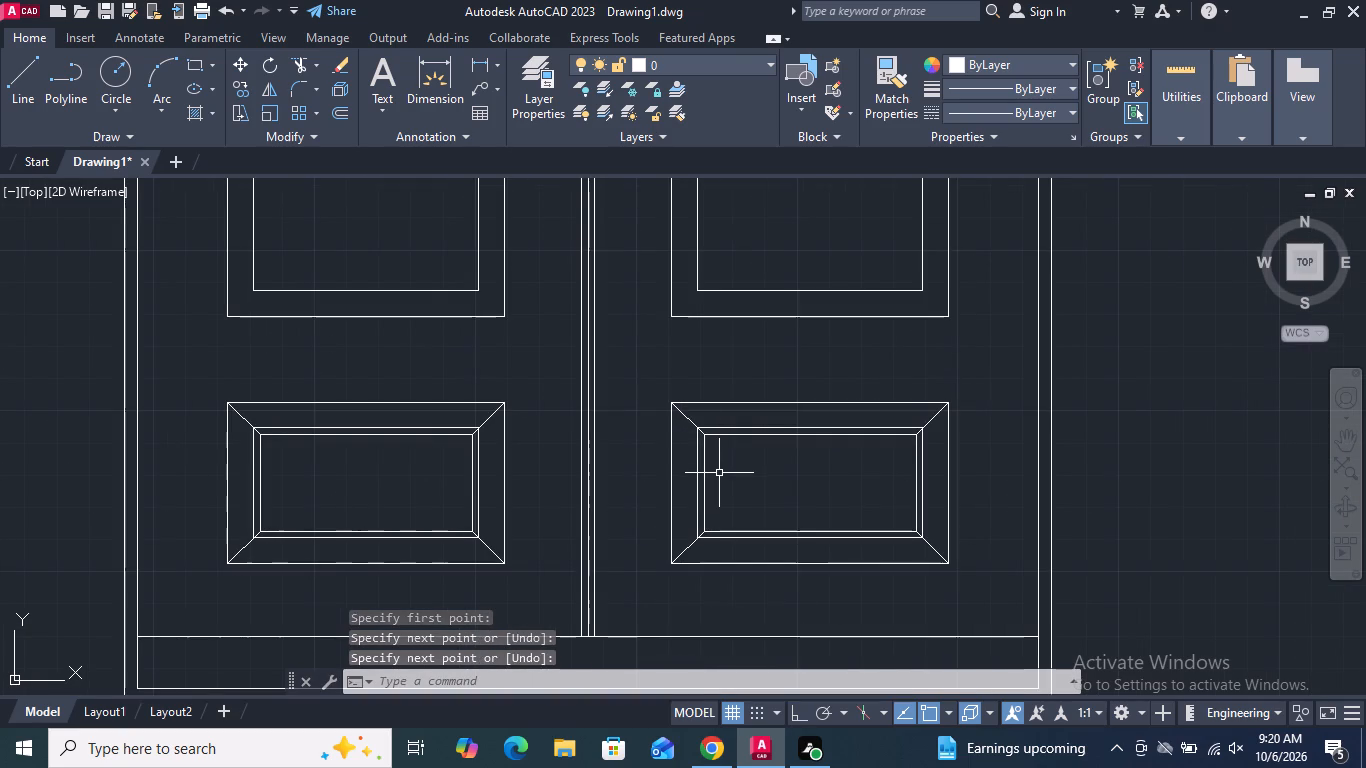
pyautogui.scroll(-2, 712, 535)
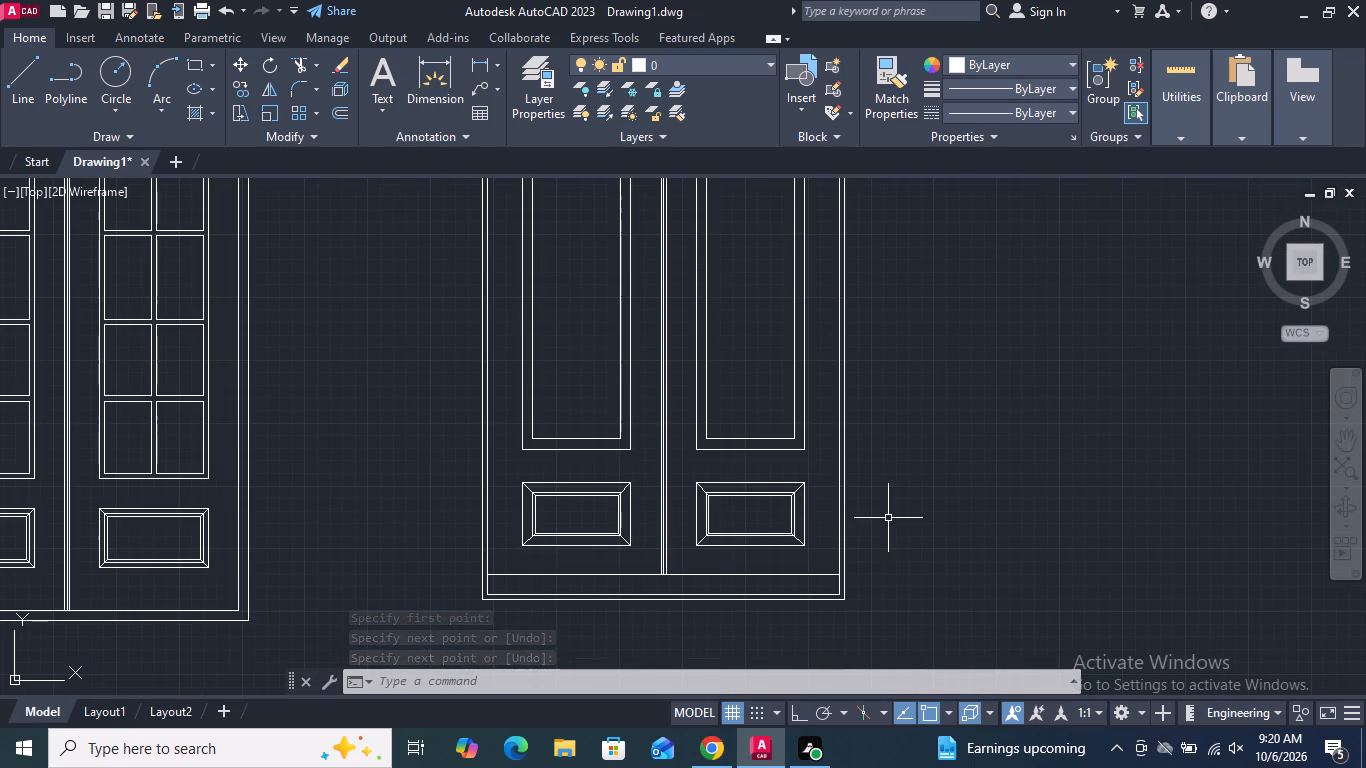
pyautogui.scroll(-1, 888, 518)
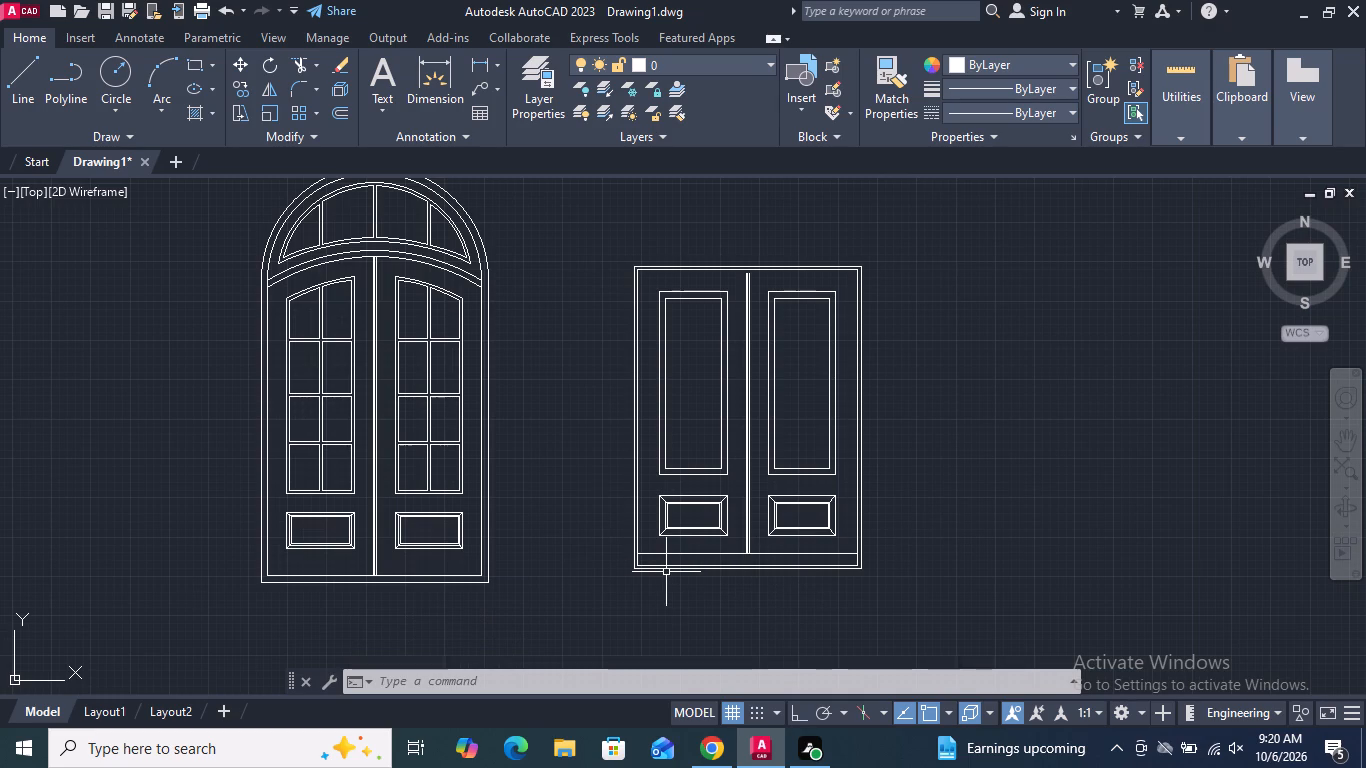
# Trim away the inner frame's bottom line and both its side line ends below the bottom rail line of the rectangular door.
pyautogui.scroll(3, 666, 572)
pyautogui.scroll(1, 575, 572)
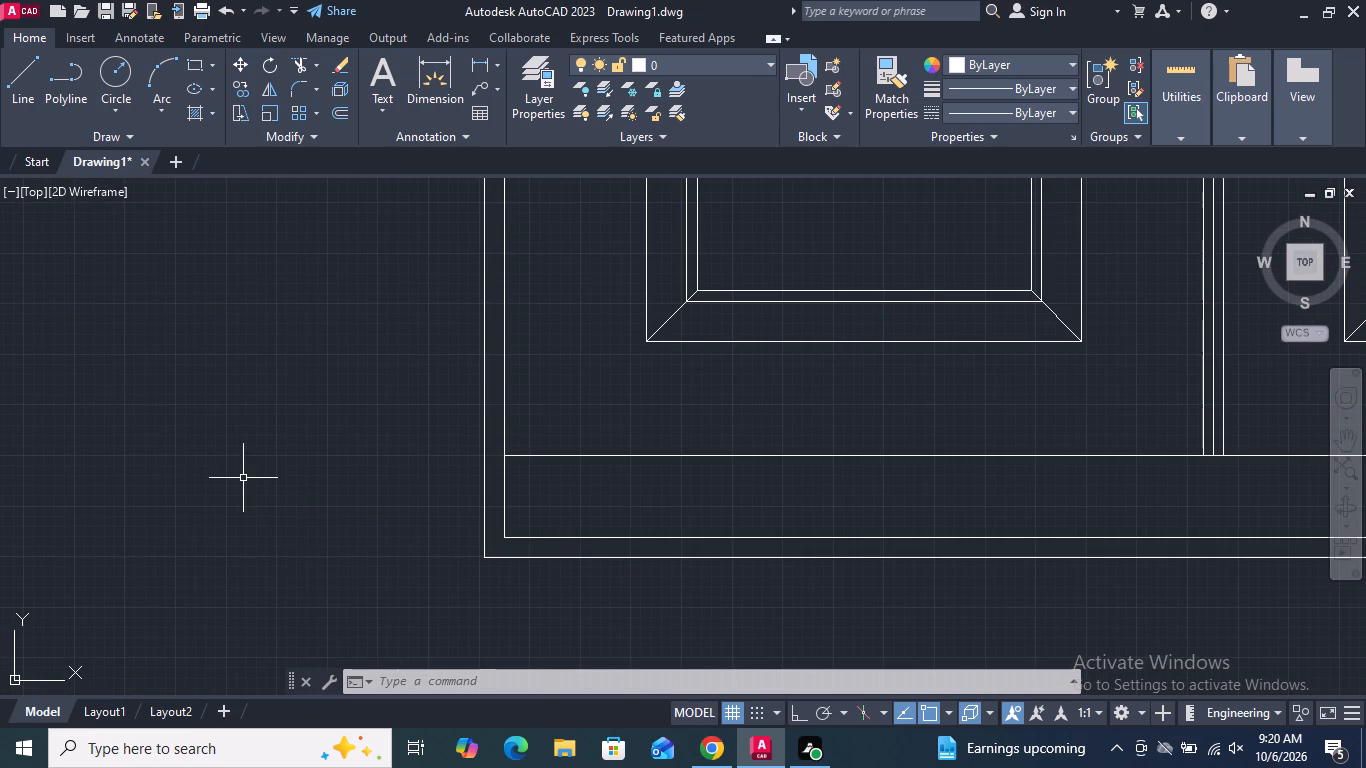
pyautogui.click(297, 62)
pyautogui.moveTo(536, 551); pyautogui.dragTo(528, 535)
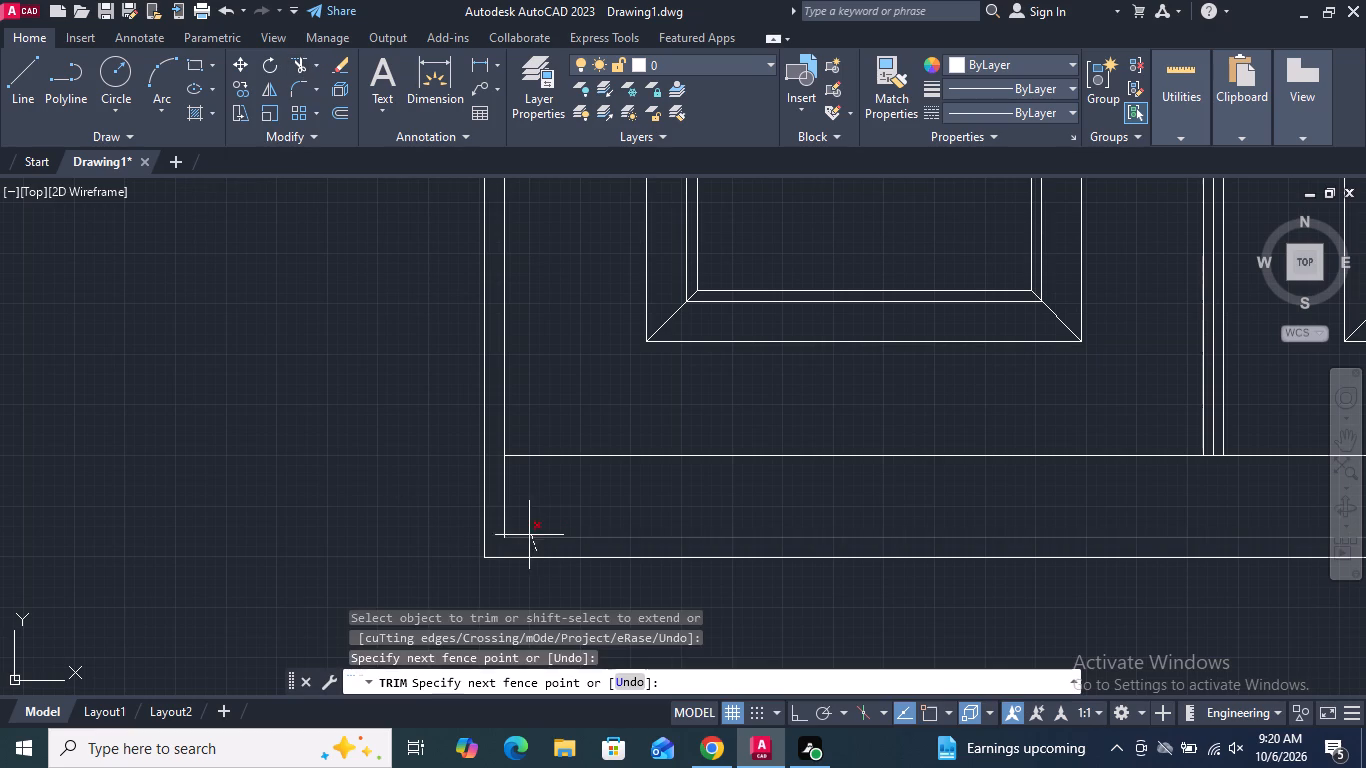
pyautogui.moveTo(528, 535); pyautogui.dragTo(502, 517)
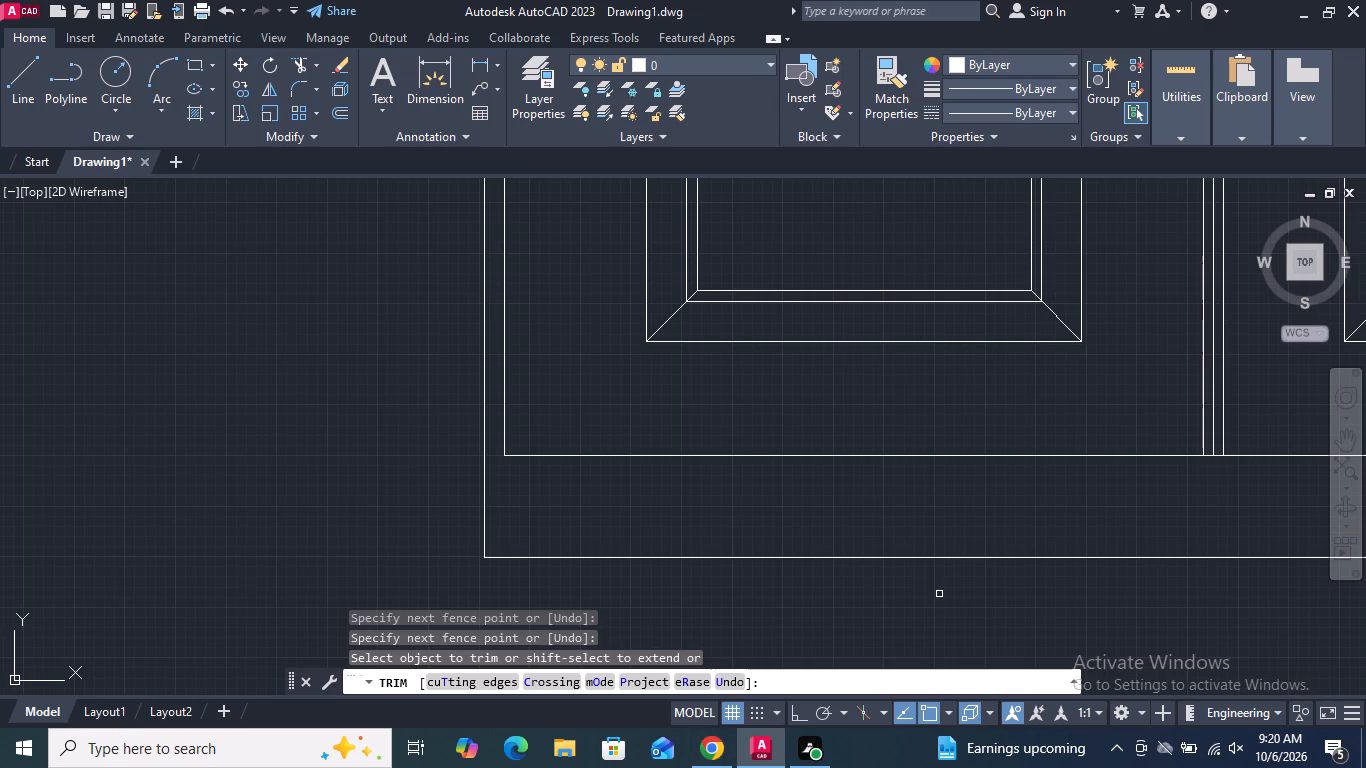
pyautogui.scroll(-4, 561, 619)
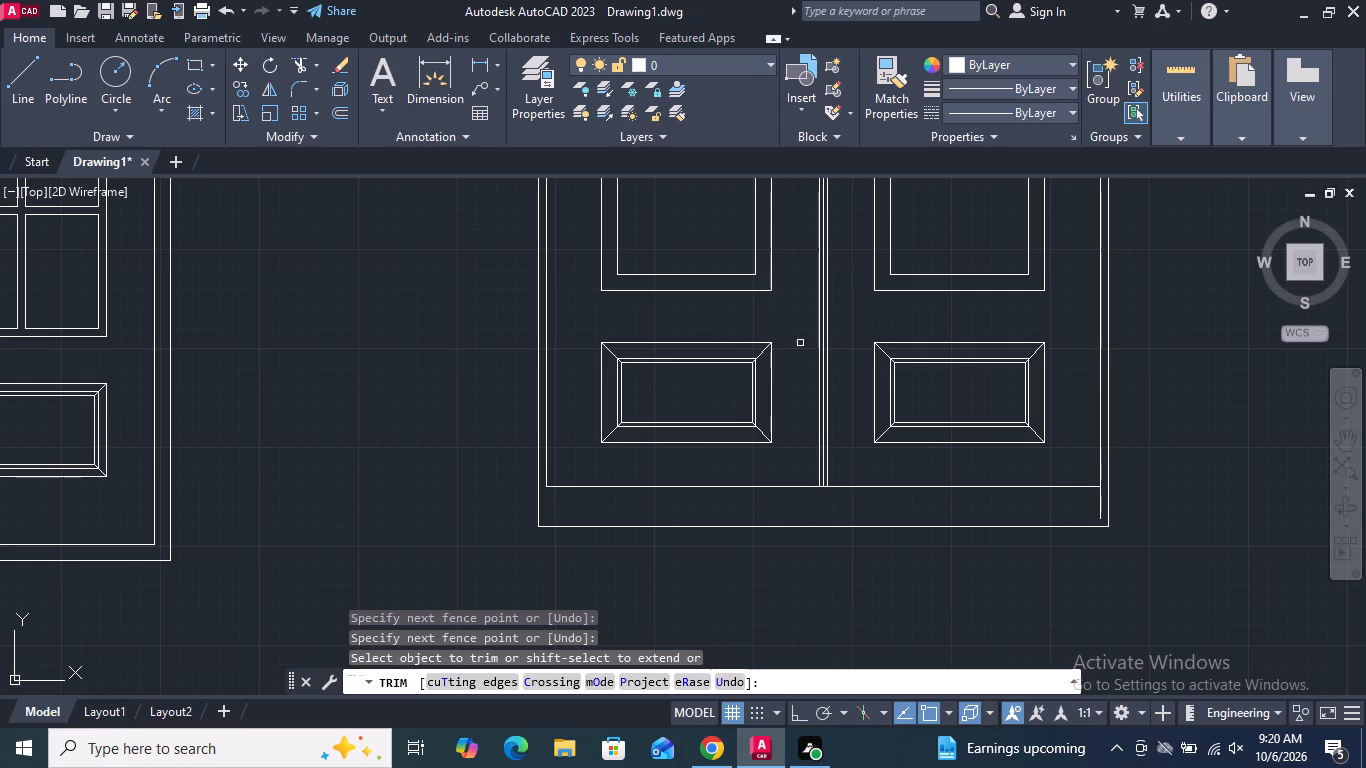
pyautogui.scroll(4, 1096, 522)
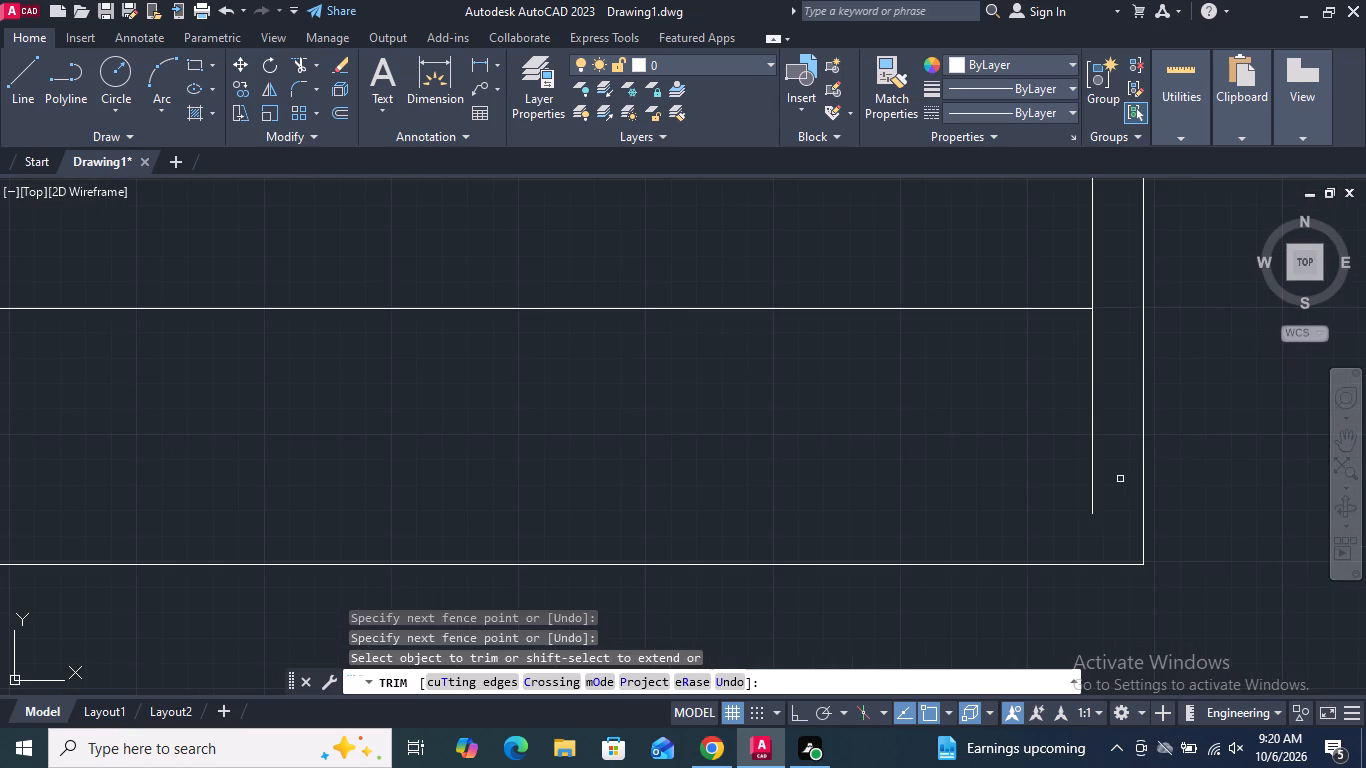
pyautogui.moveTo(1119, 478); pyautogui.dragTo(1064, 443)
pyautogui.press('Return')
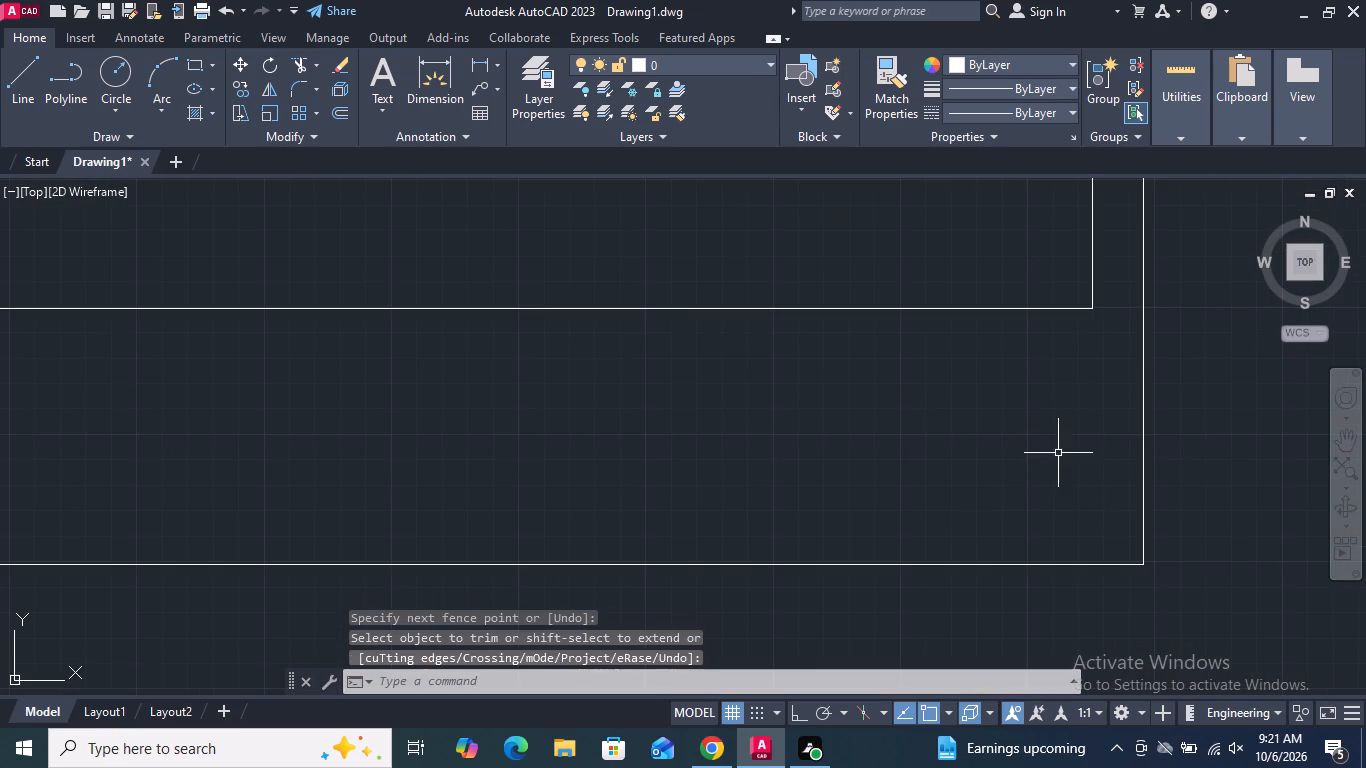
pyautogui.scroll(-8, 963, 557)
pyautogui.moveTo(961, 505); pyautogui.dragTo(823, 495, button='middle')
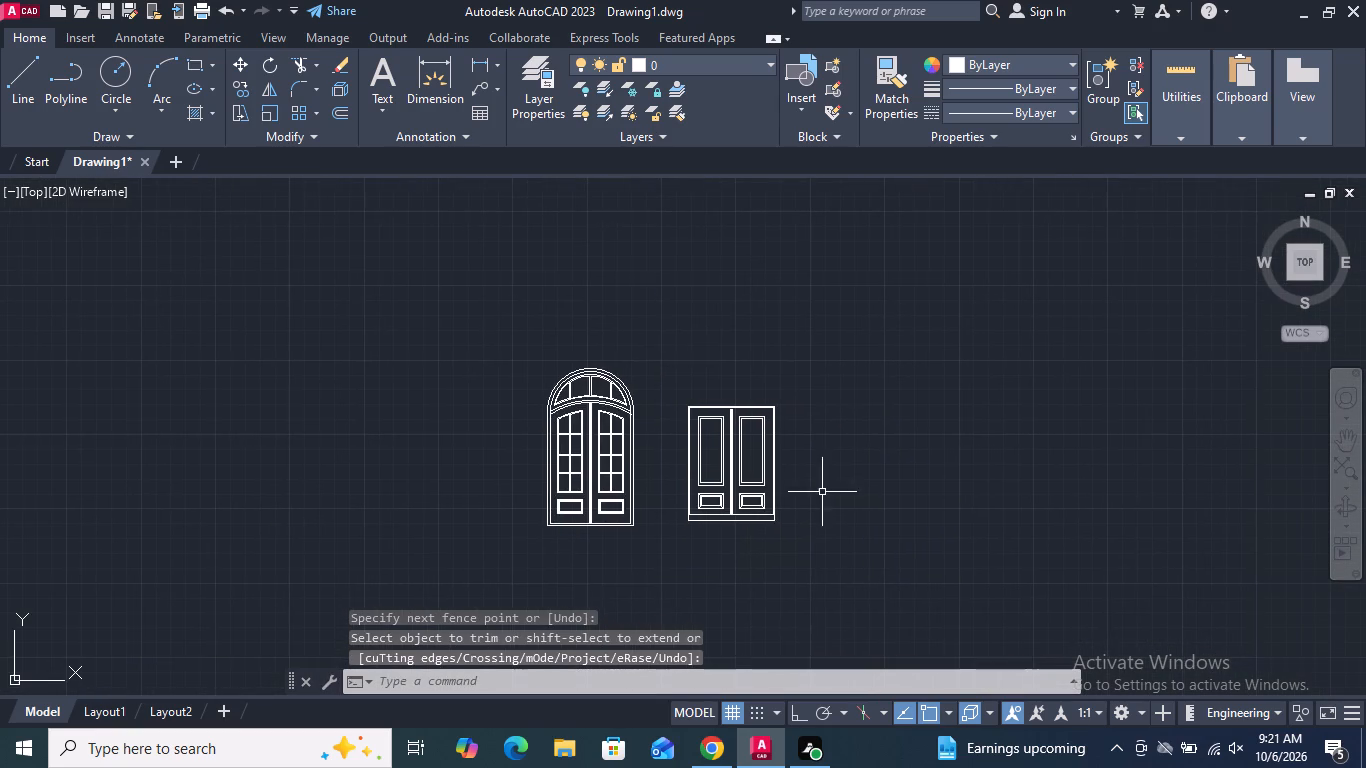
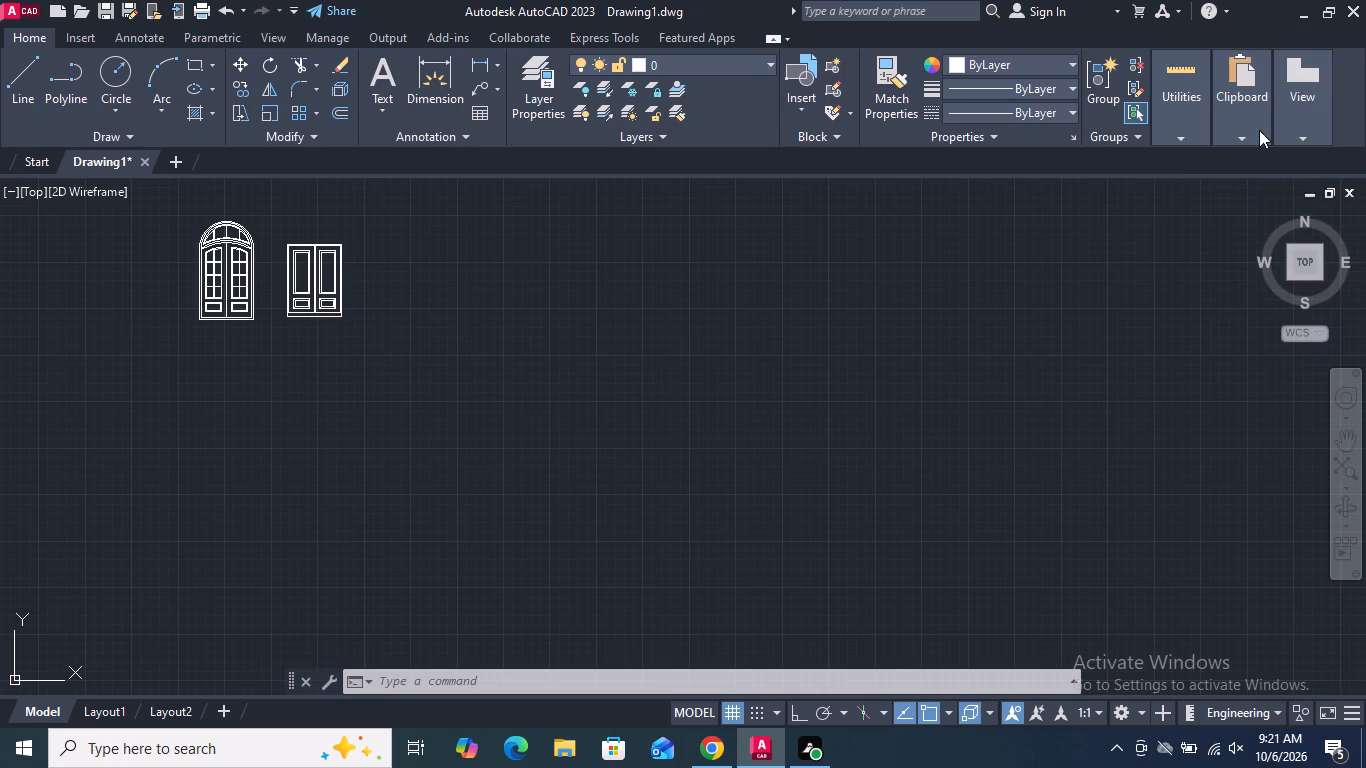
# Draw a 6' x 8' rectangle for a third door to the right of the rectangular double door, aligned with its top edge.
pyautogui.scroll(2, 308, 254)
pyautogui.moveTo(207, 293); pyautogui.dragTo(272, 313, button='middle')
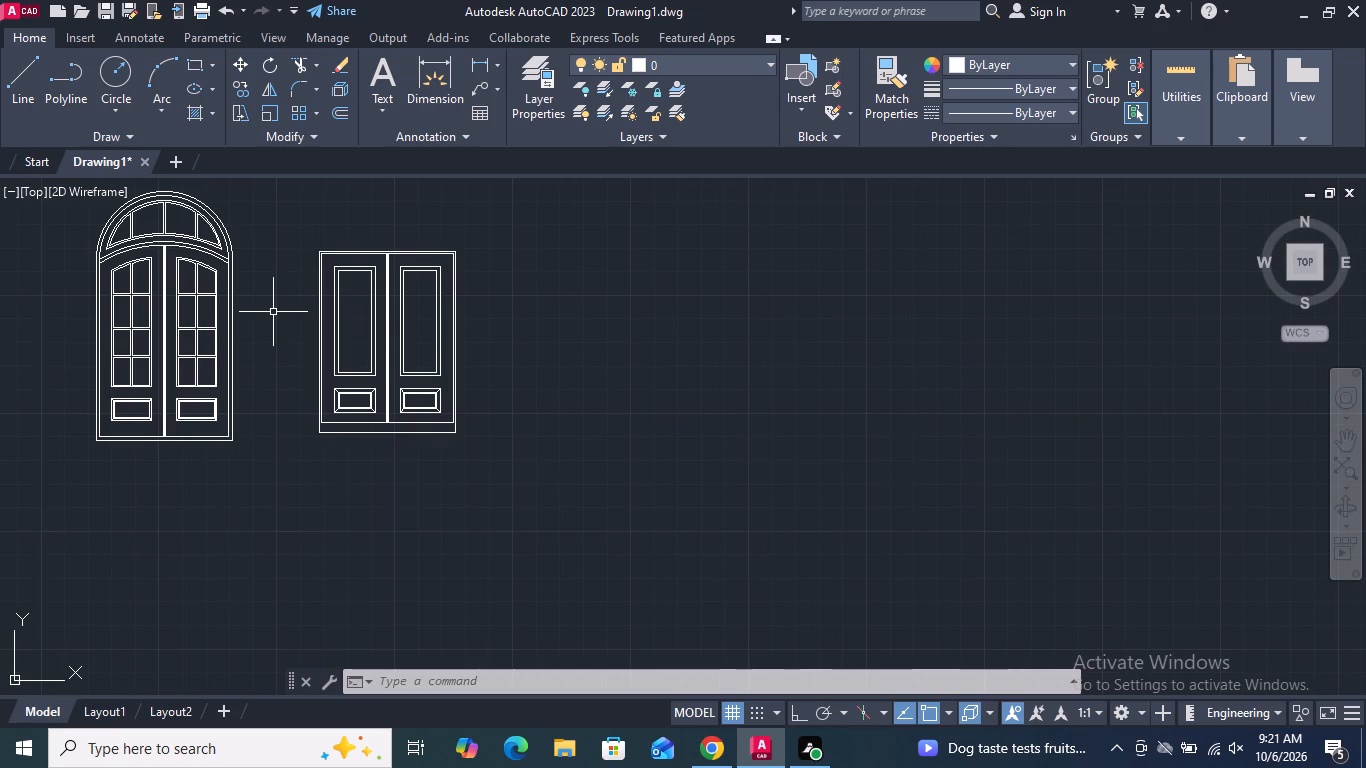
pyautogui.scroll(1, 262, 308)
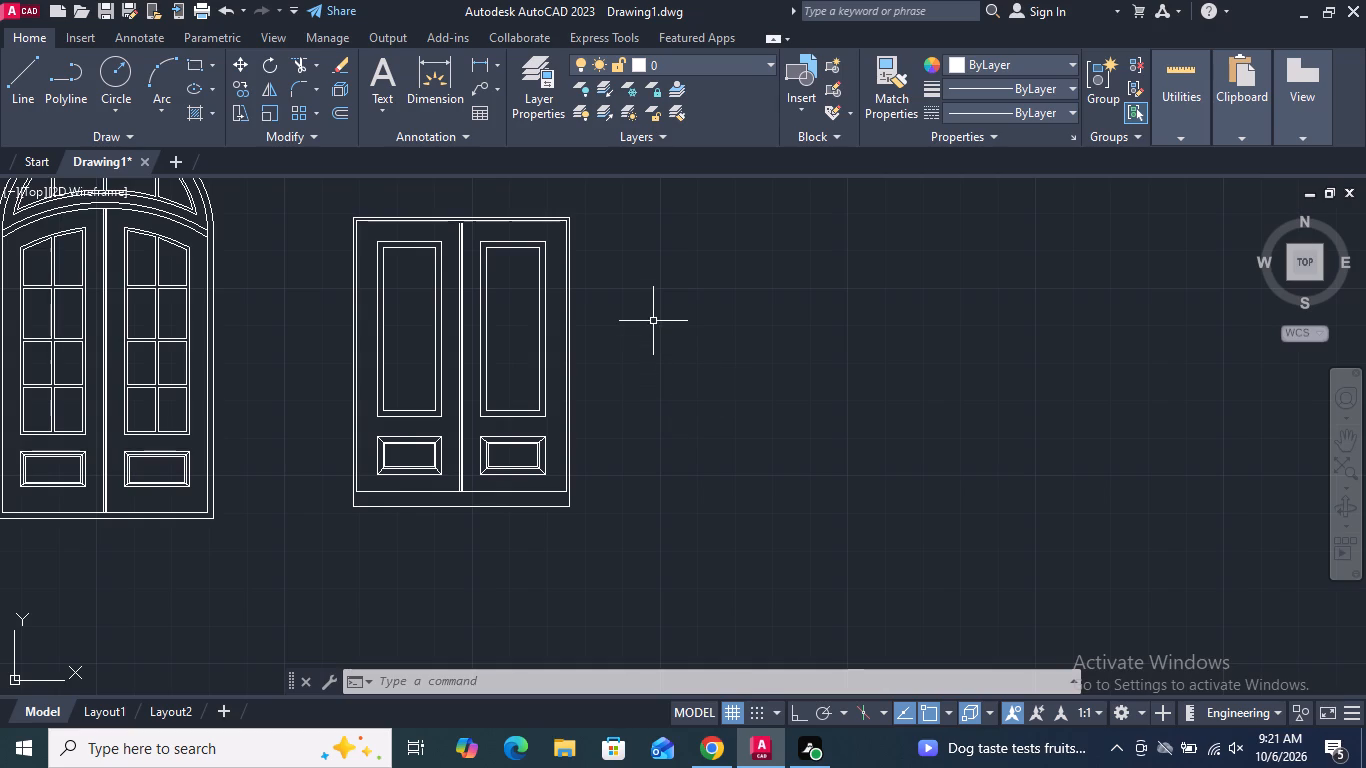
pyautogui.click(191, 68)
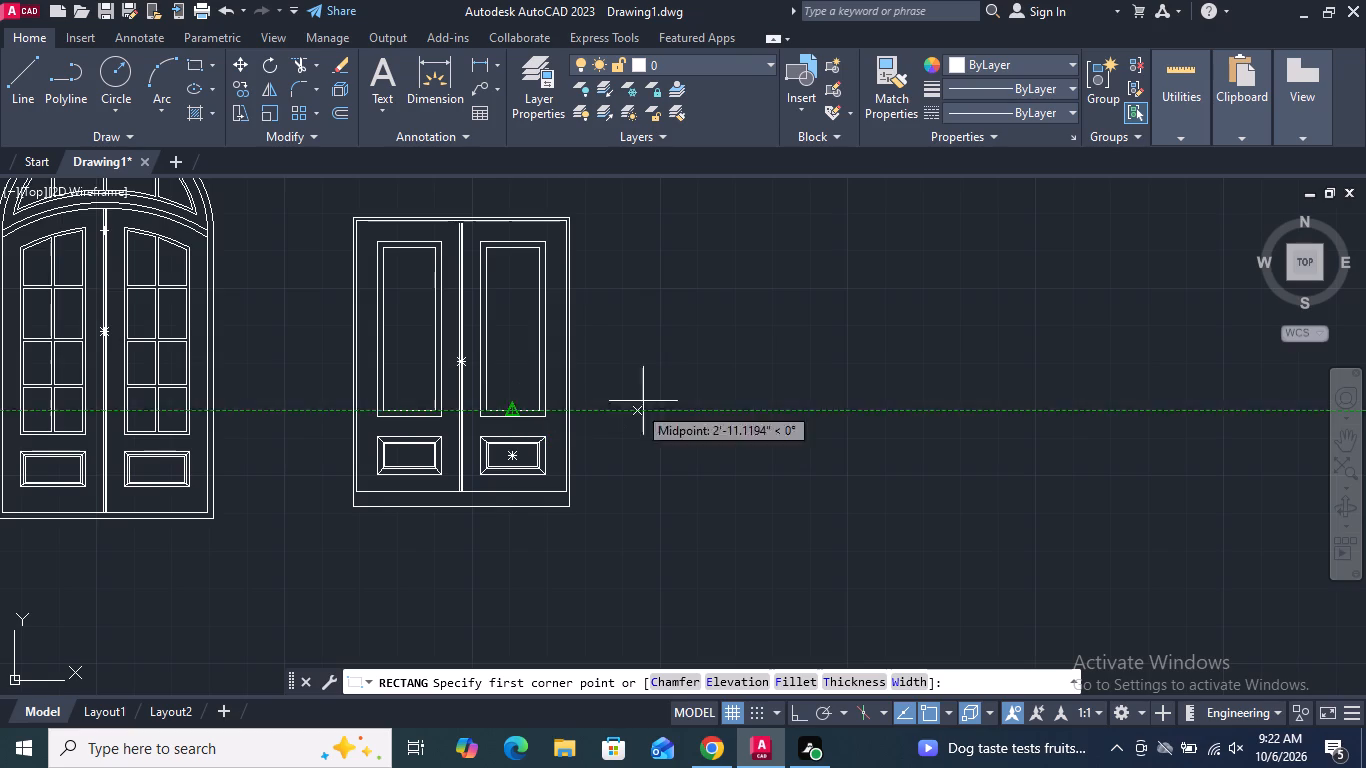
pyautogui.moveTo(672, 371); pyautogui.dragTo(567, 424, button='middle')
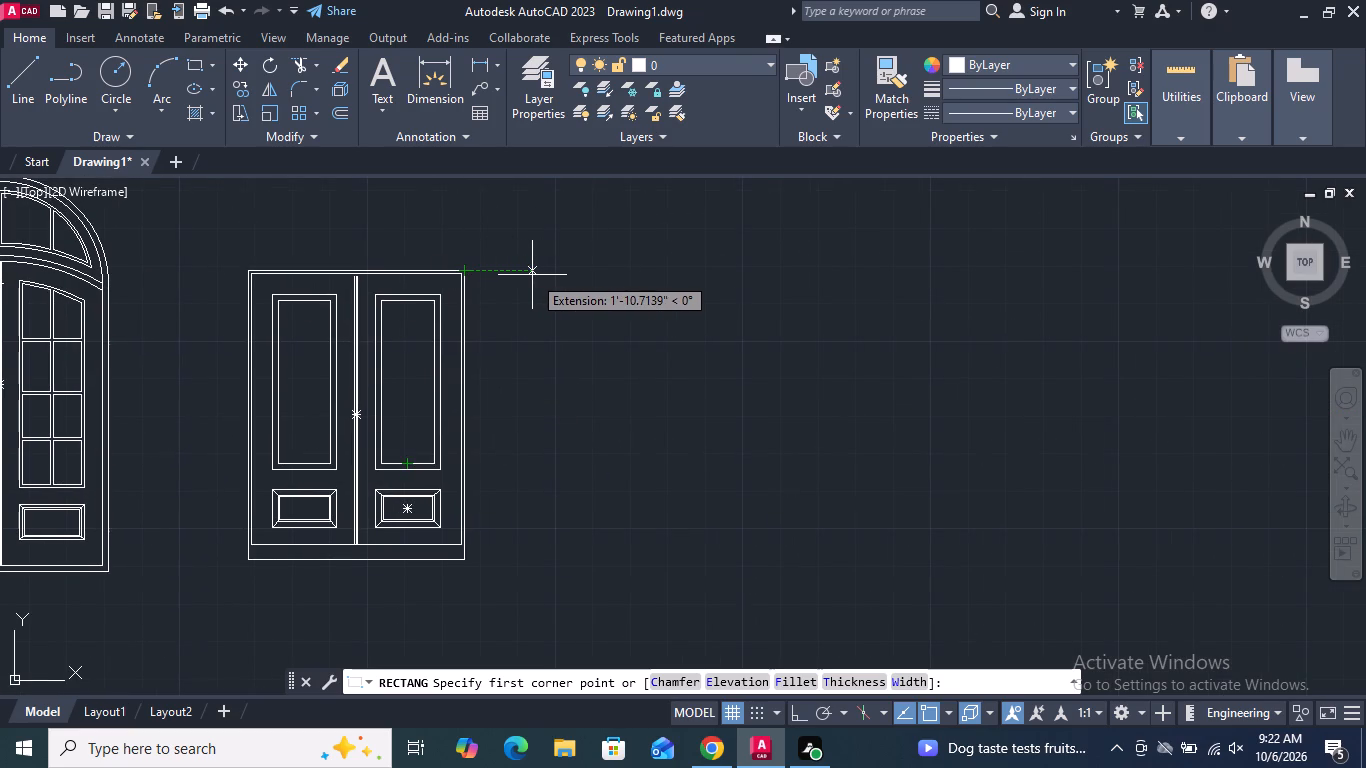
pyautogui.click(632, 271)
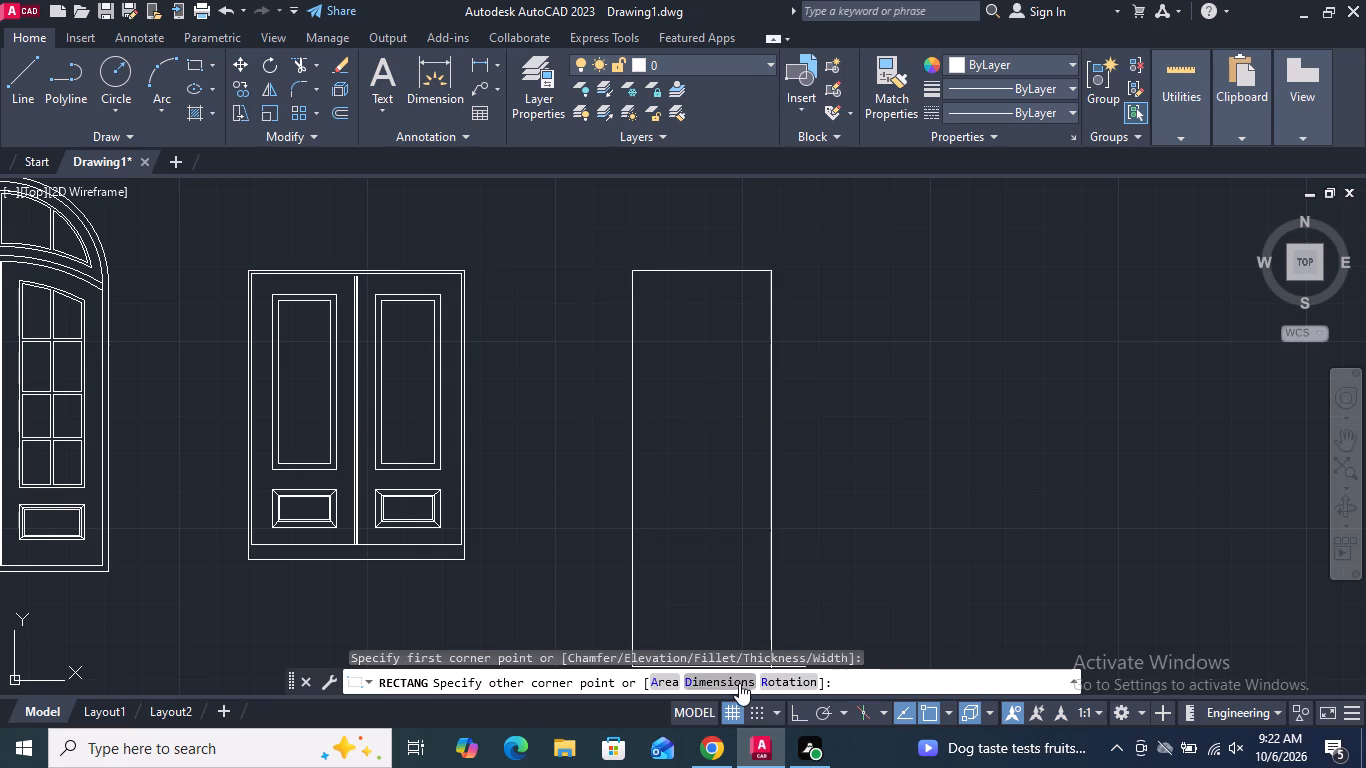
pyautogui.click(739, 683)
pyautogui.press('Return')
pyautogui.press('Return')
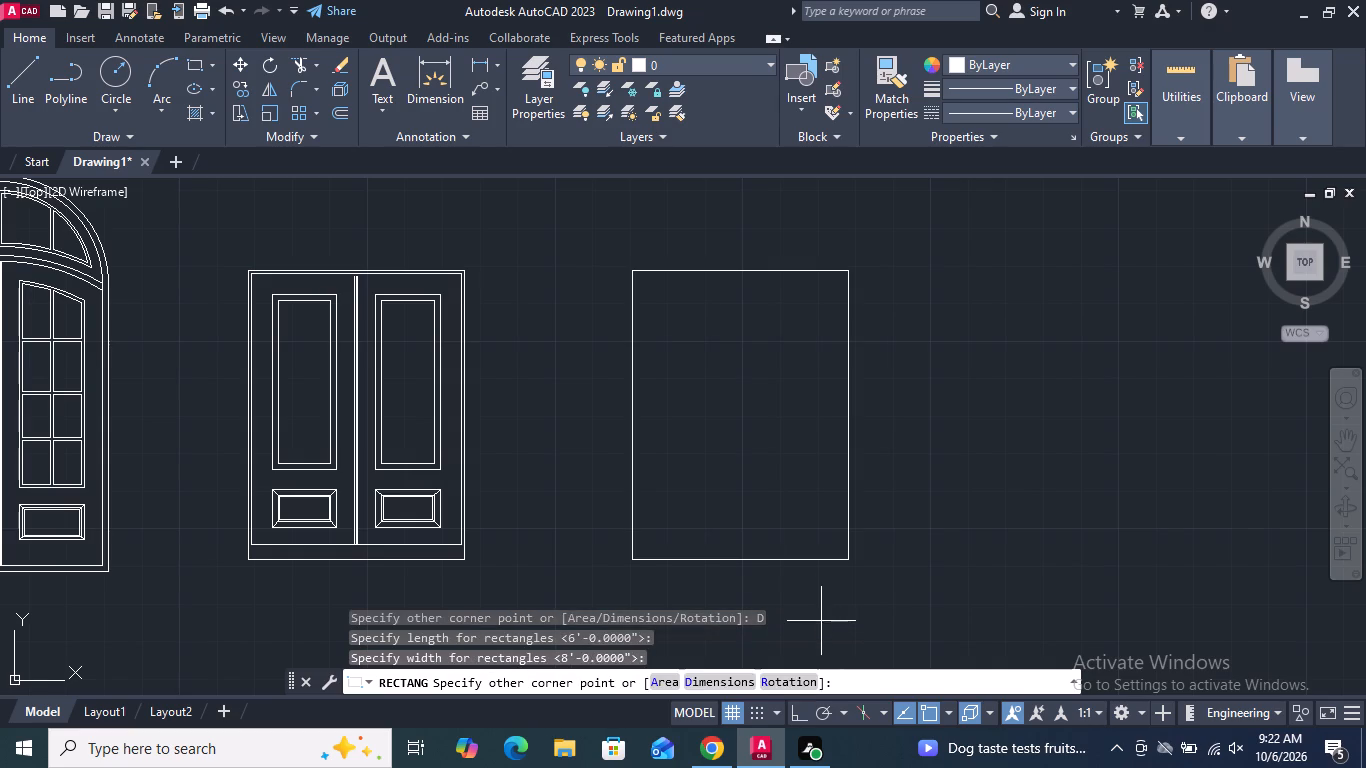
pyautogui.click(740, 506)
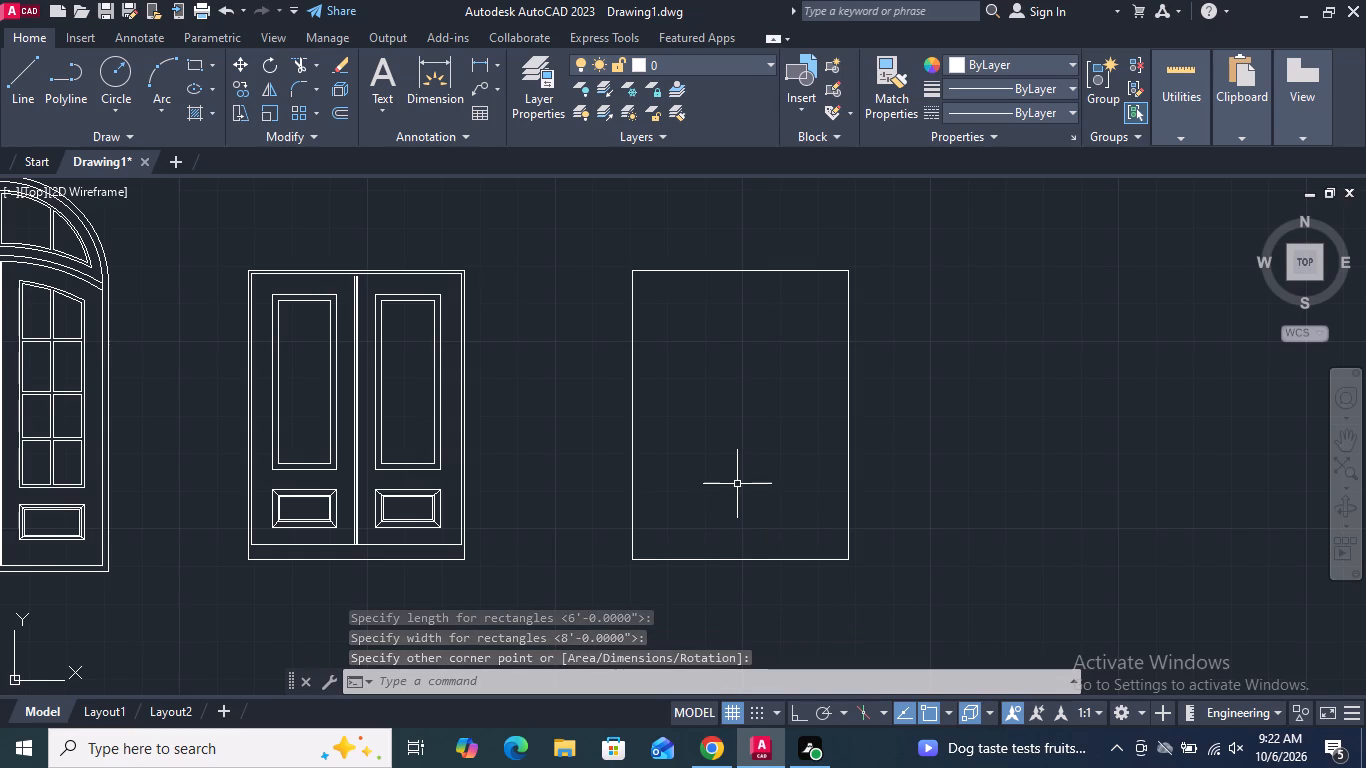
# Offset the new 6' x 8' rectangle inward by 1" to form the frame.
pyautogui.moveTo(737, 482); pyautogui.dragTo(690, 495, button='middle')
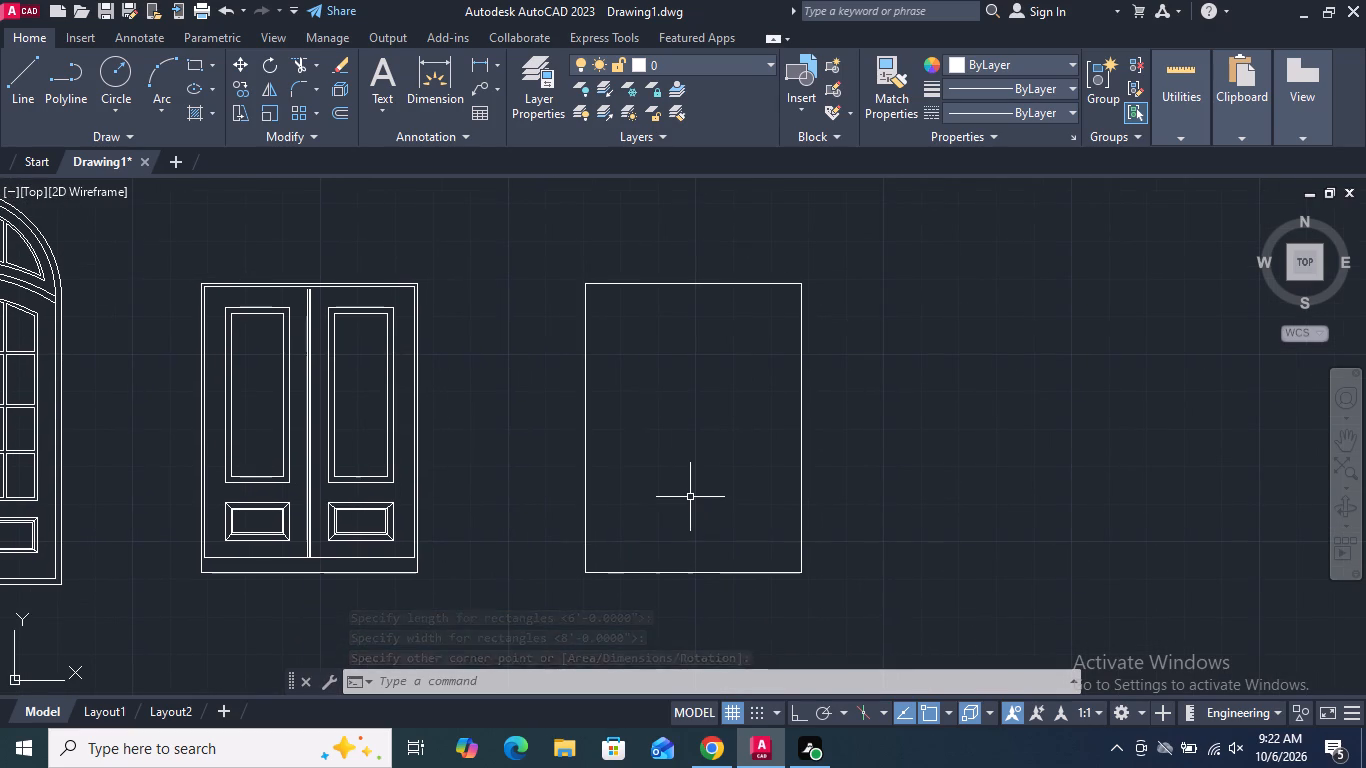
pyautogui.click(346, 100)
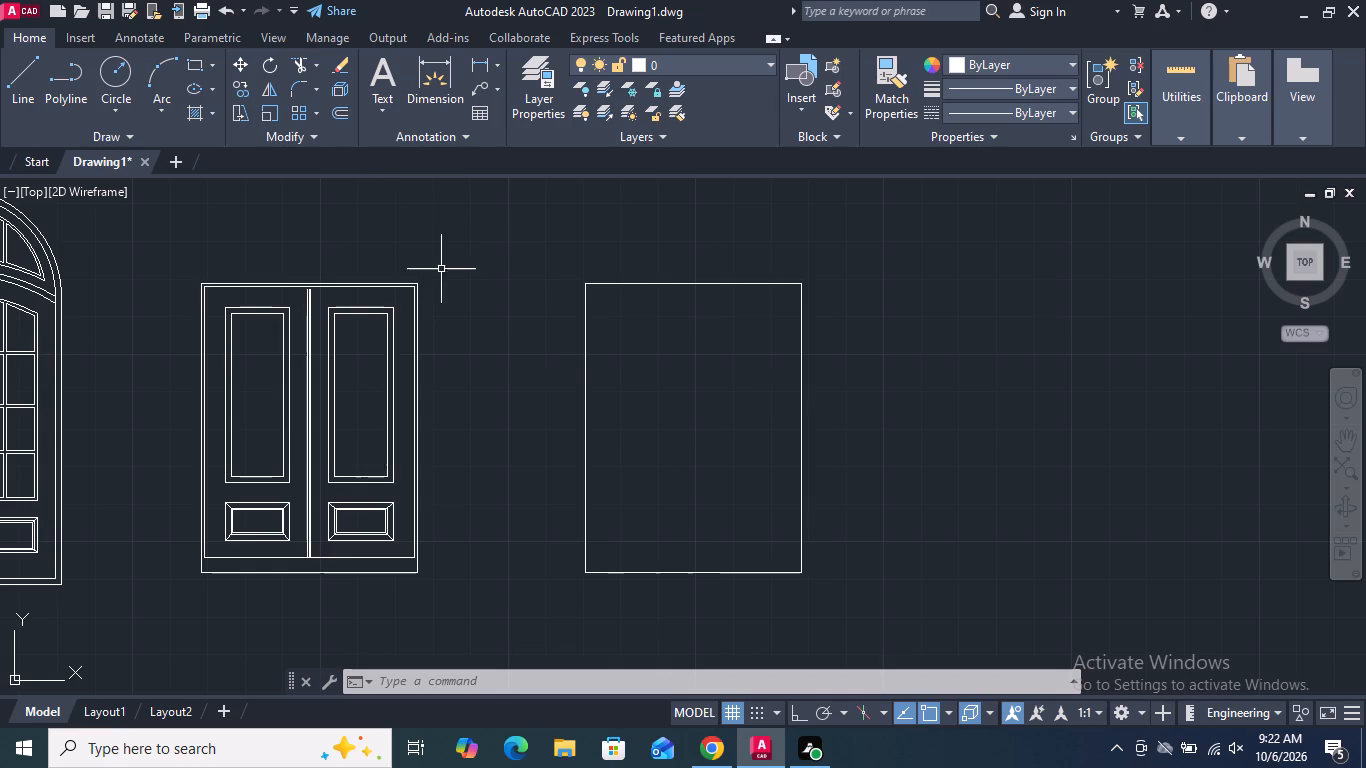
pyautogui.click(331, 110)
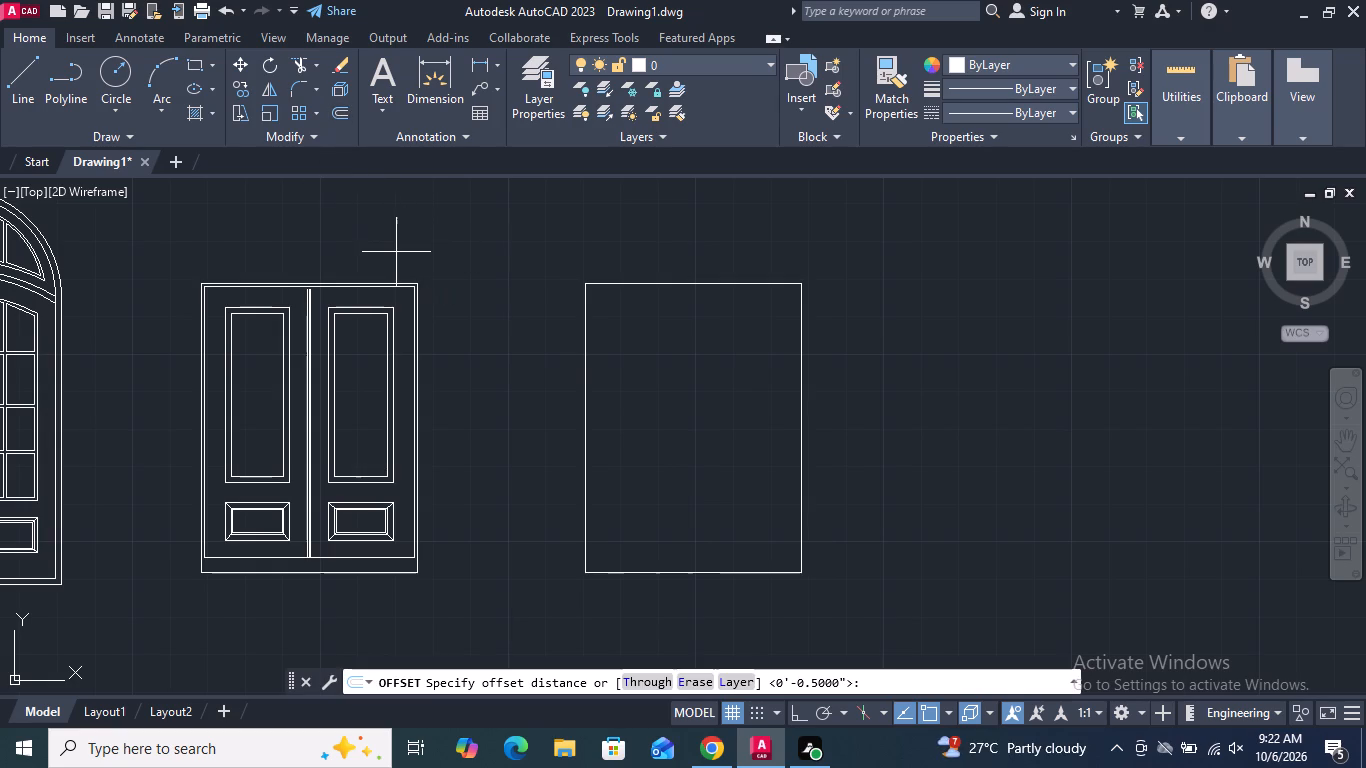
pyautogui.press('1')
pyautogui.hotkey('shift', '"')
pyautogui.press('Return')
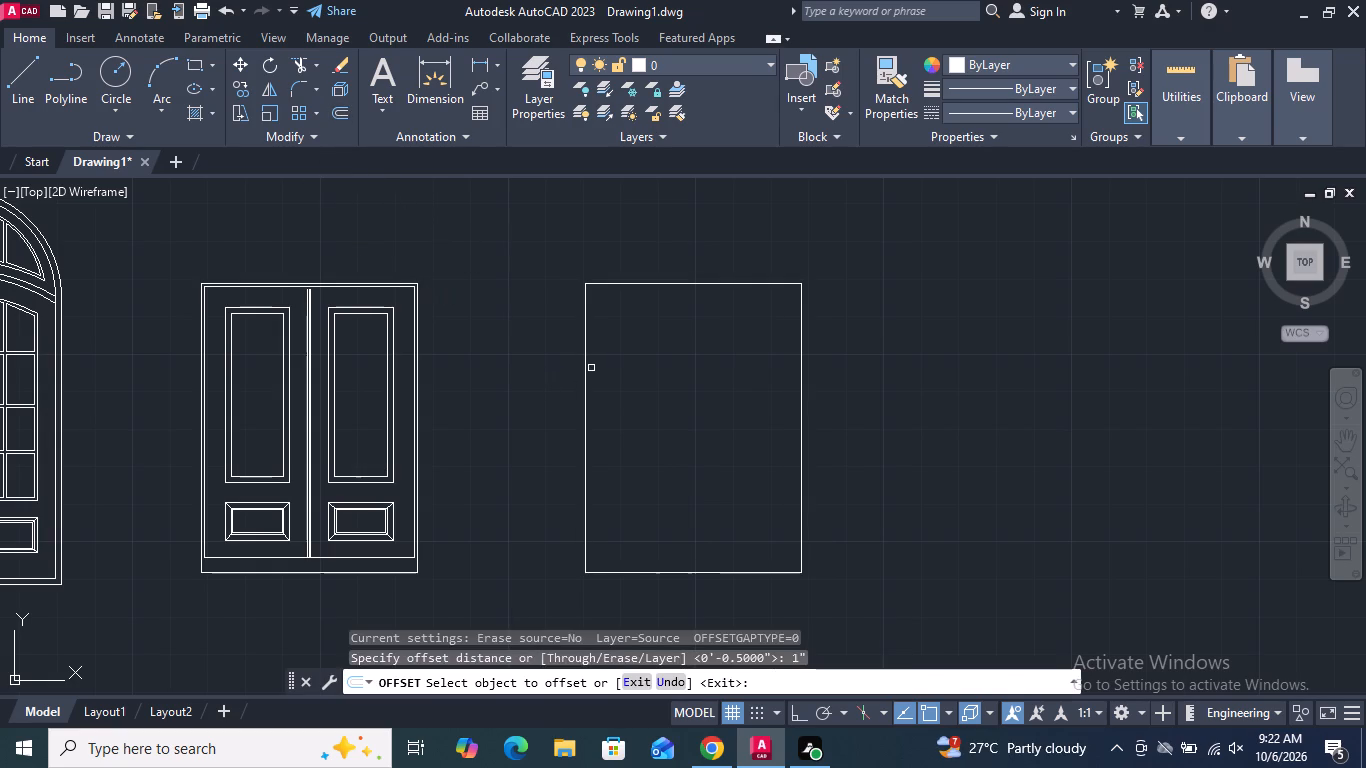
pyautogui.click(584, 368)
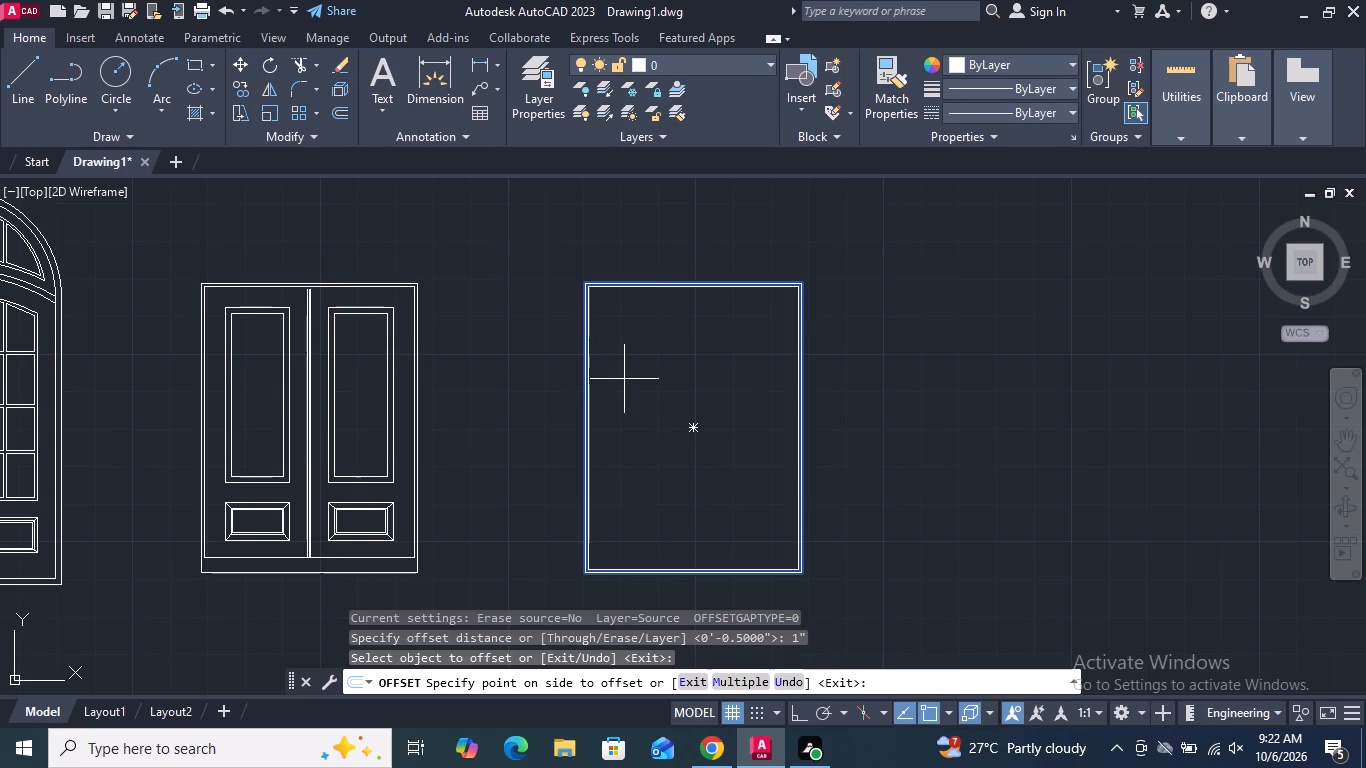
pyautogui.click(624, 378)
pyautogui.press('Return')
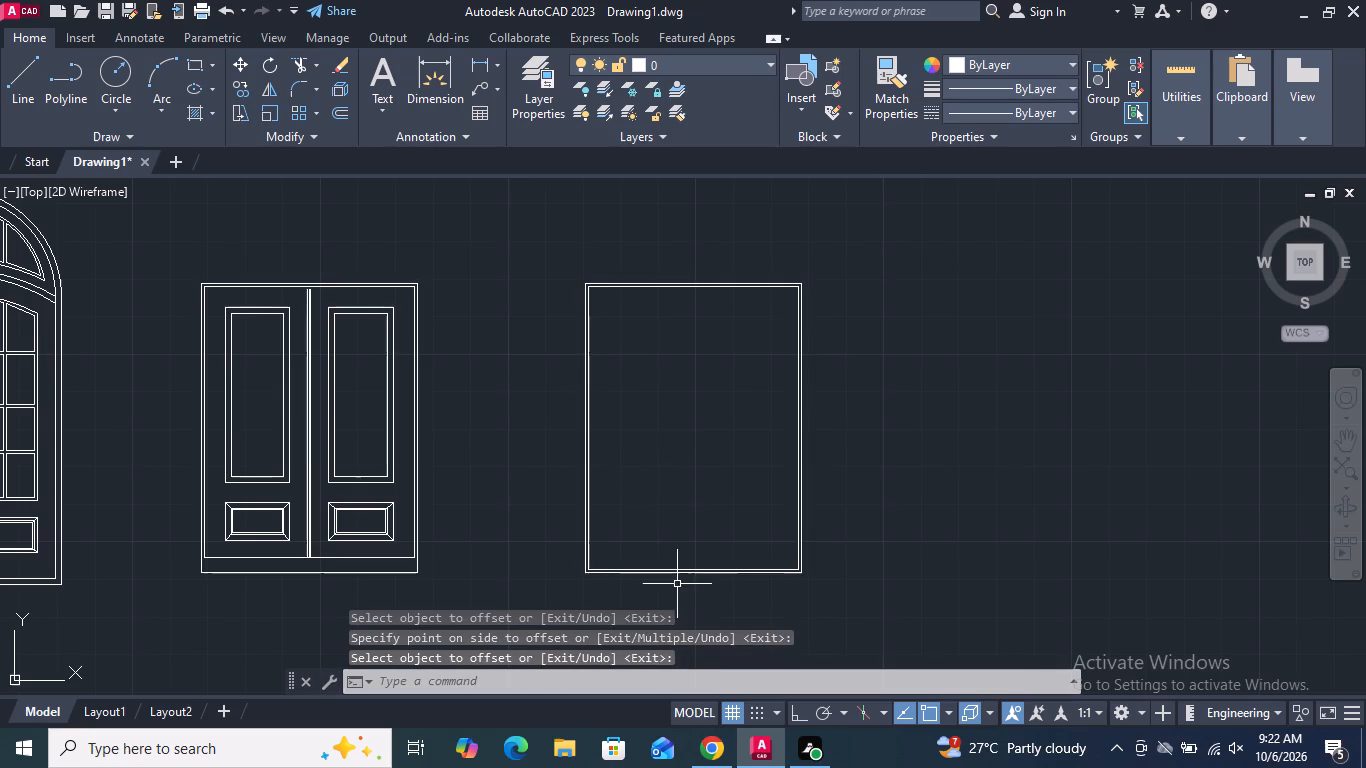
# Draw a horizontal line between the new door's inner side lines, just above the inner rectangle's bottom edge.
pyautogui.scroll(2, 677, 588)
pyautogui.moveTo(677, 588); pyautogui.dragTo(656, 540, button='middle')
pyautogui.scroll(1, 656, 535)
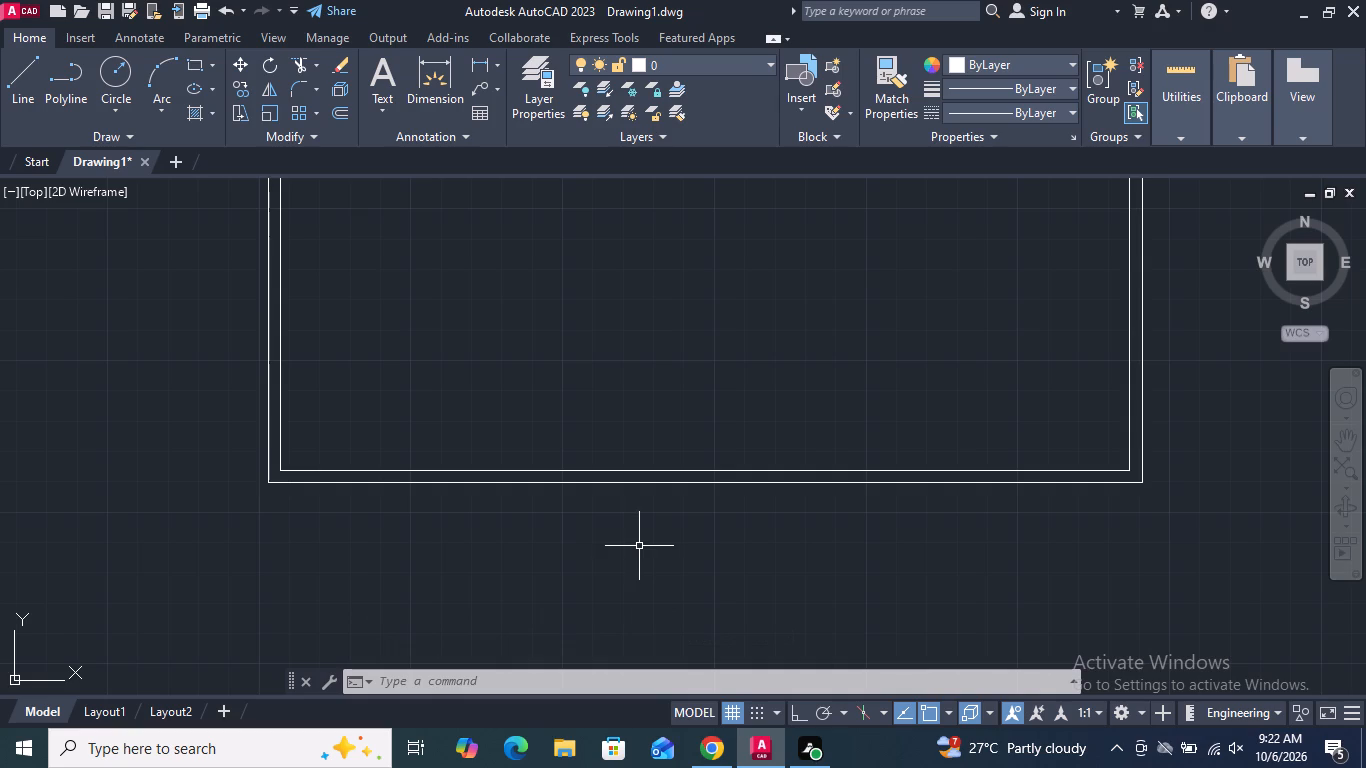
pyautogui.click(14, 90)
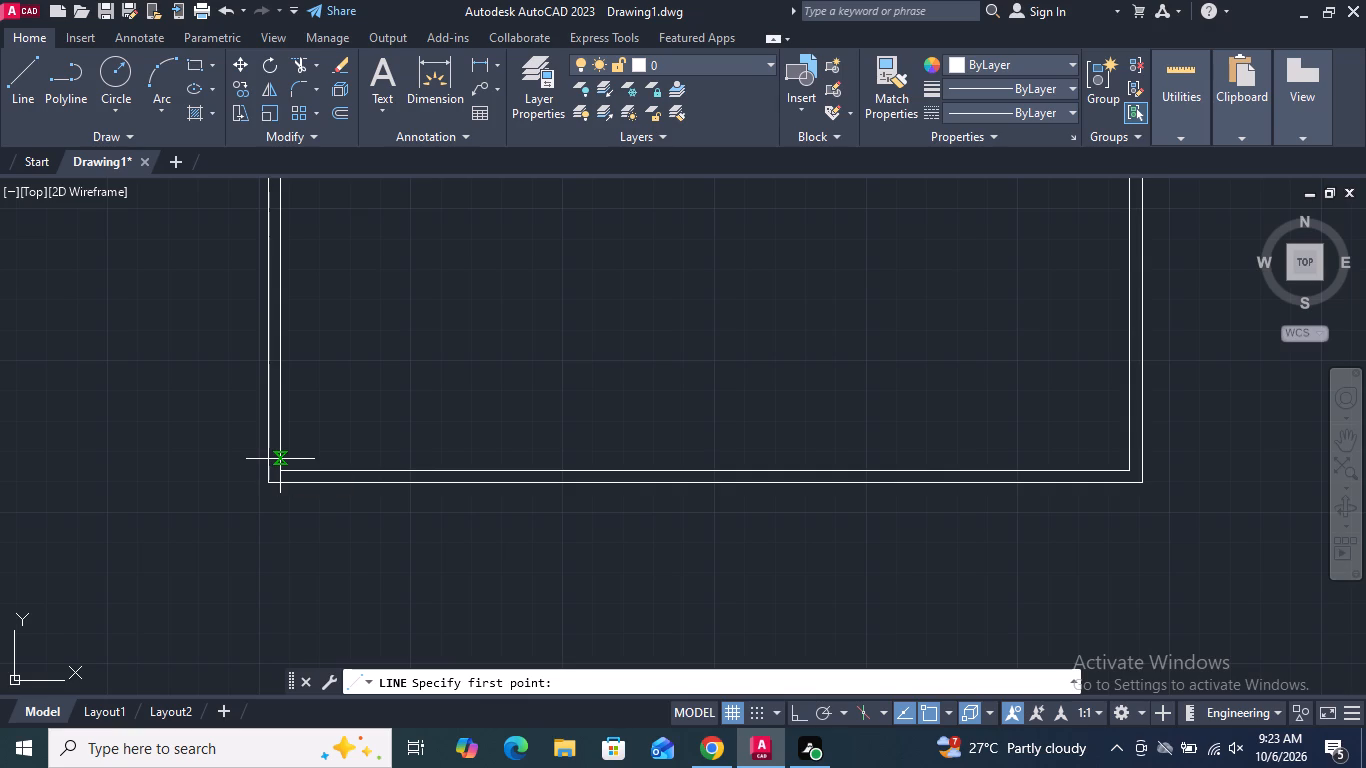
pyautogui.click(280, 459)
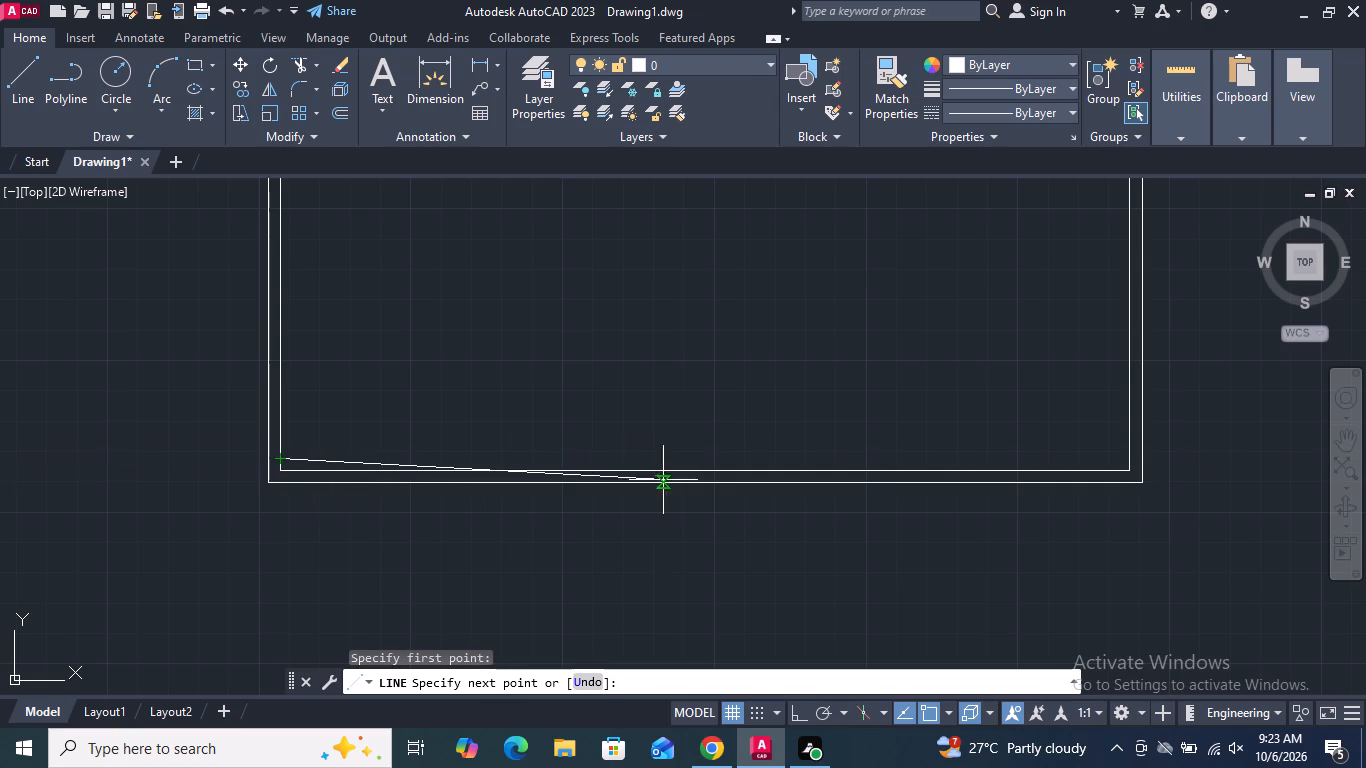
pyautogui.click(1128, 457)
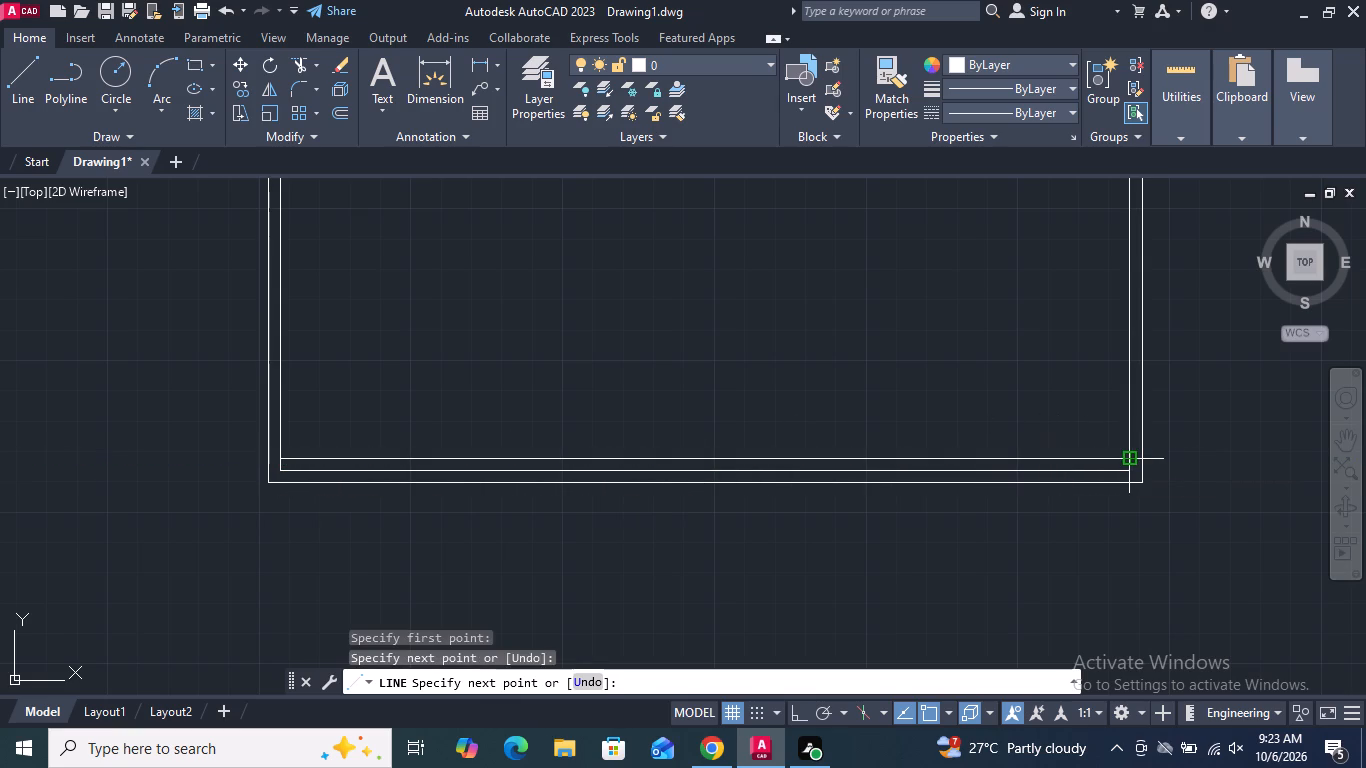
pyautogui.press('Return')
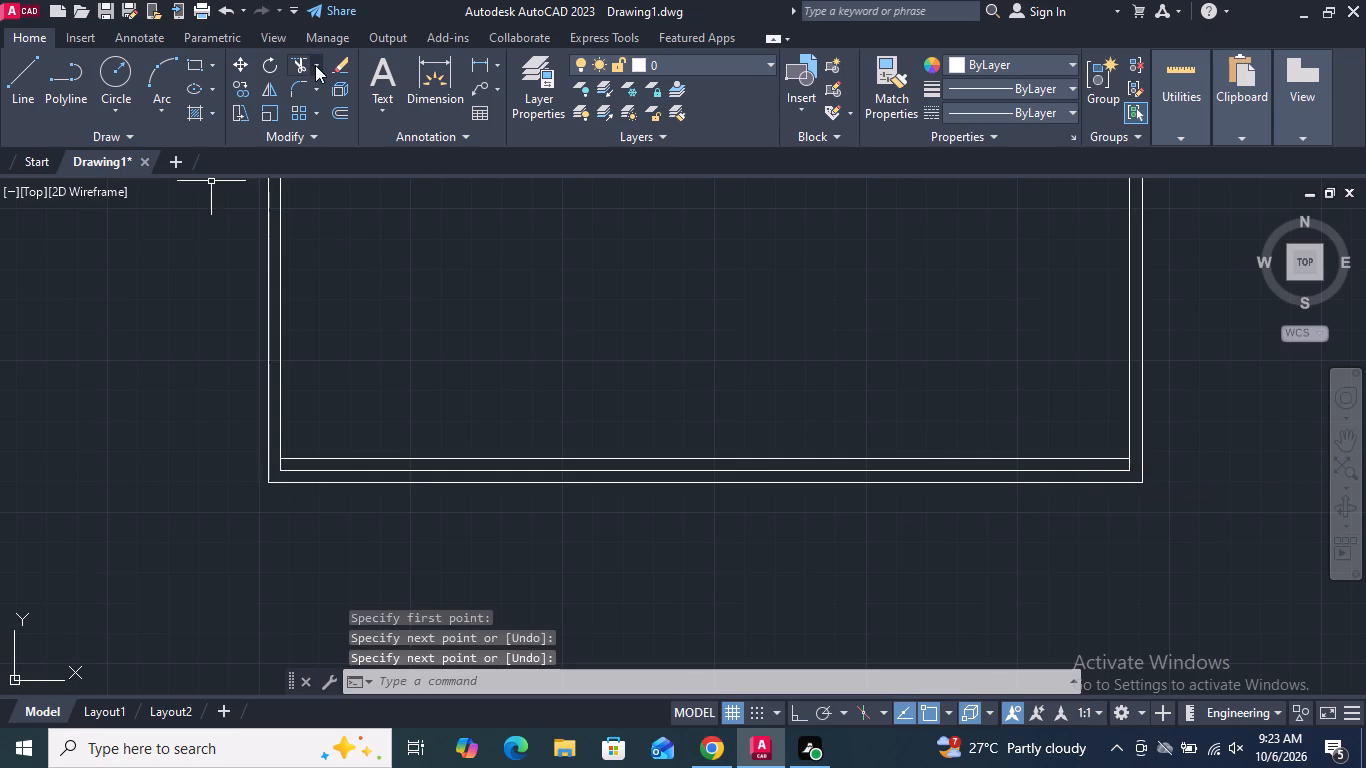
# Trim away the third door's inner bottom line and both inner side line ends below the new horizontal line.
pyautogui.click(302, 67)
pyautogui.scroll(3, 284, 473)
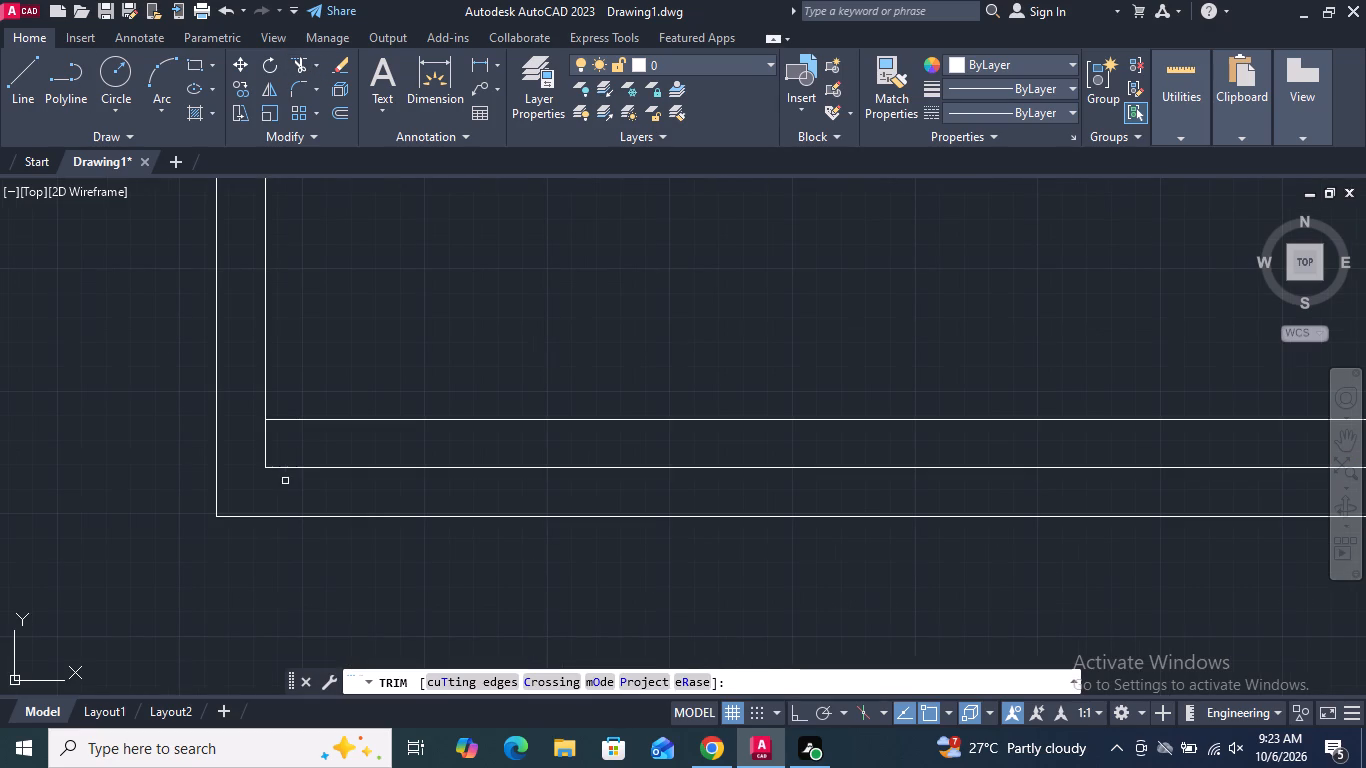
pyautogui.moveTo(286, 481); pyautogui.dragTo(243, 448)
pyautogui.scroll(-2, 243, 450)
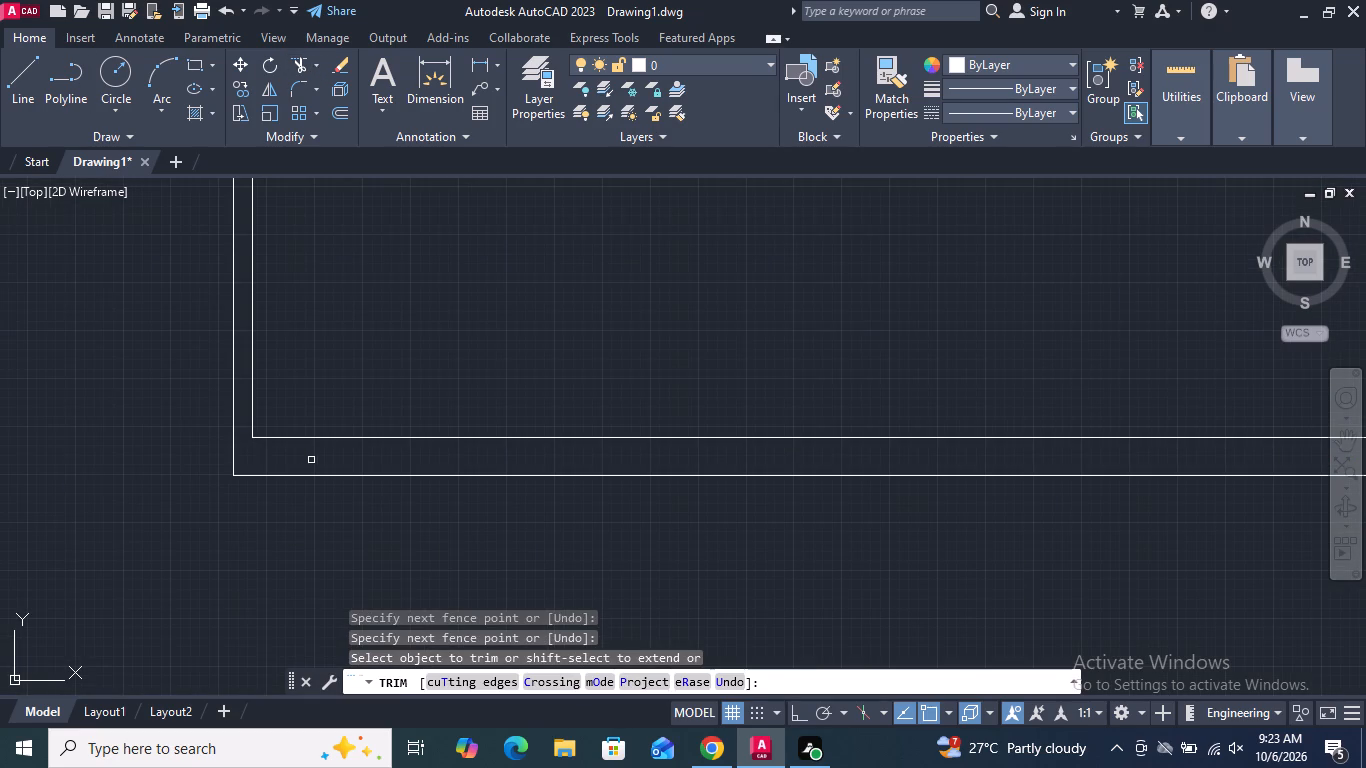
pyautogui.scroll(-2, 197, 455)
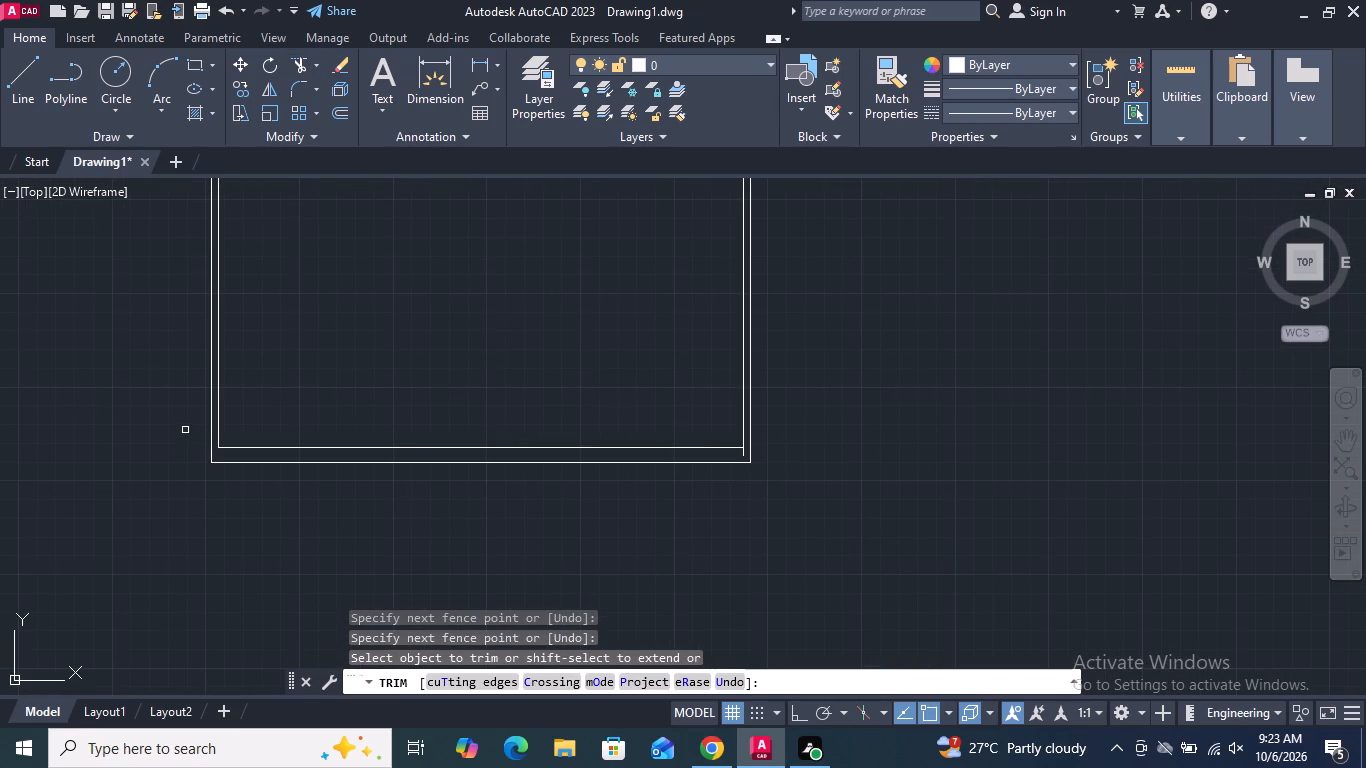
pyautogui.scroll(-2, 185, 430)
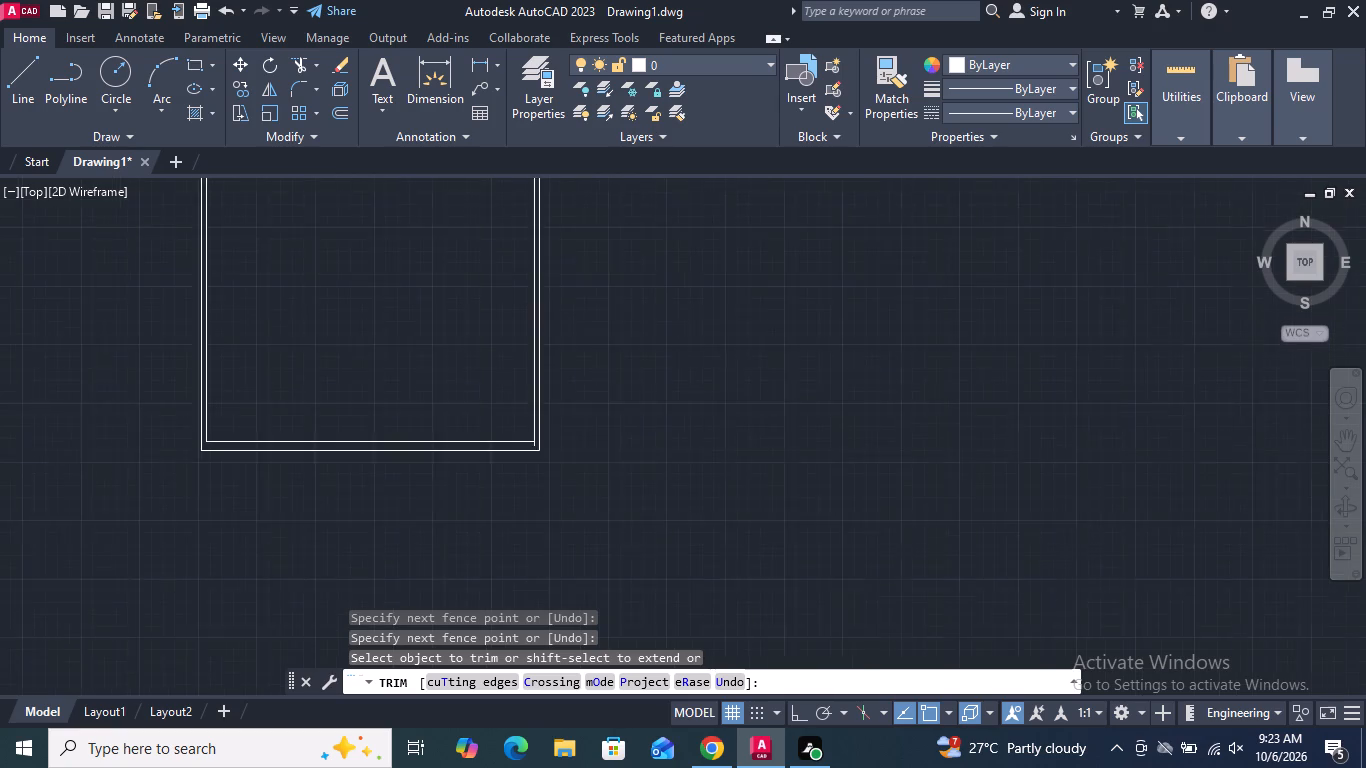
pyautogui.scroll(3, 380, 434)
pyautogui.scroll(5, 212, 491)
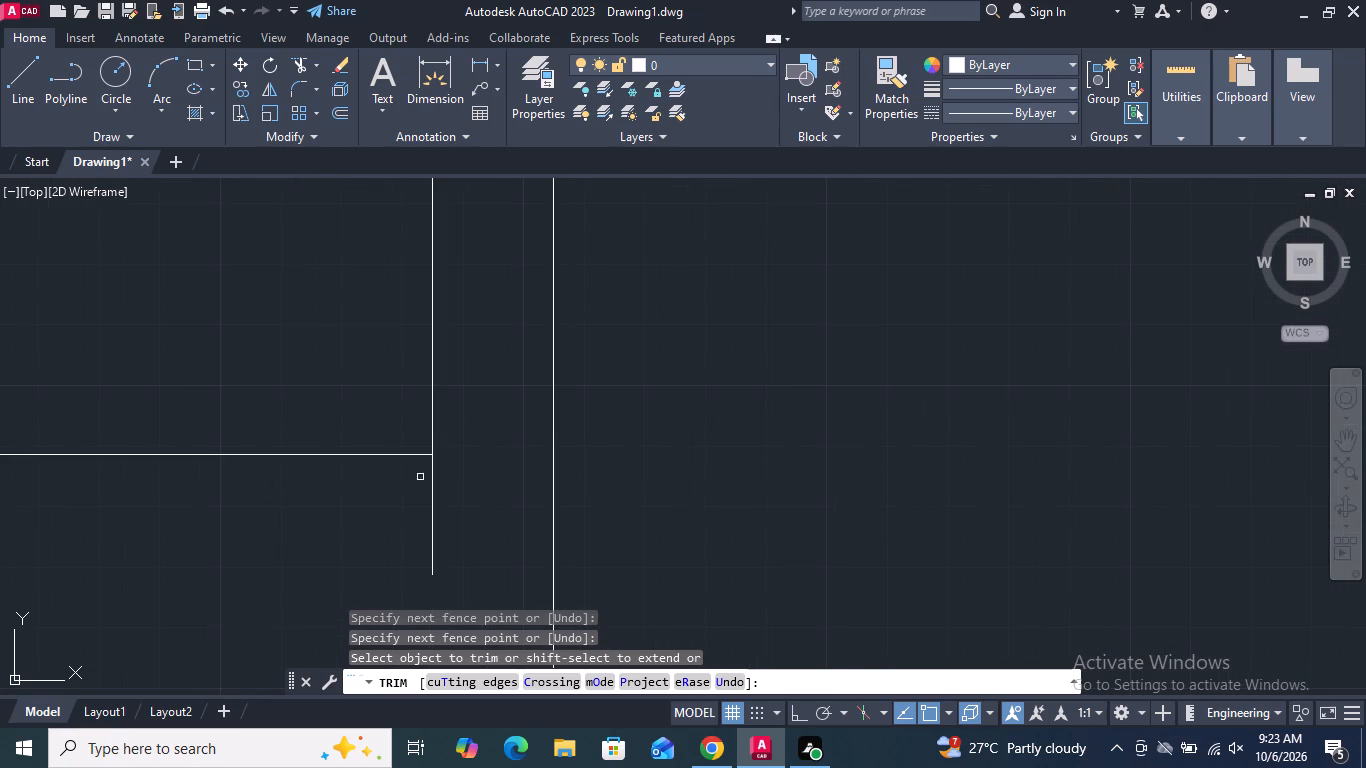
pyautogui.moveTo(454, 473); pyautogui.dragTo(373, 507)
pyautogui.press('Return')
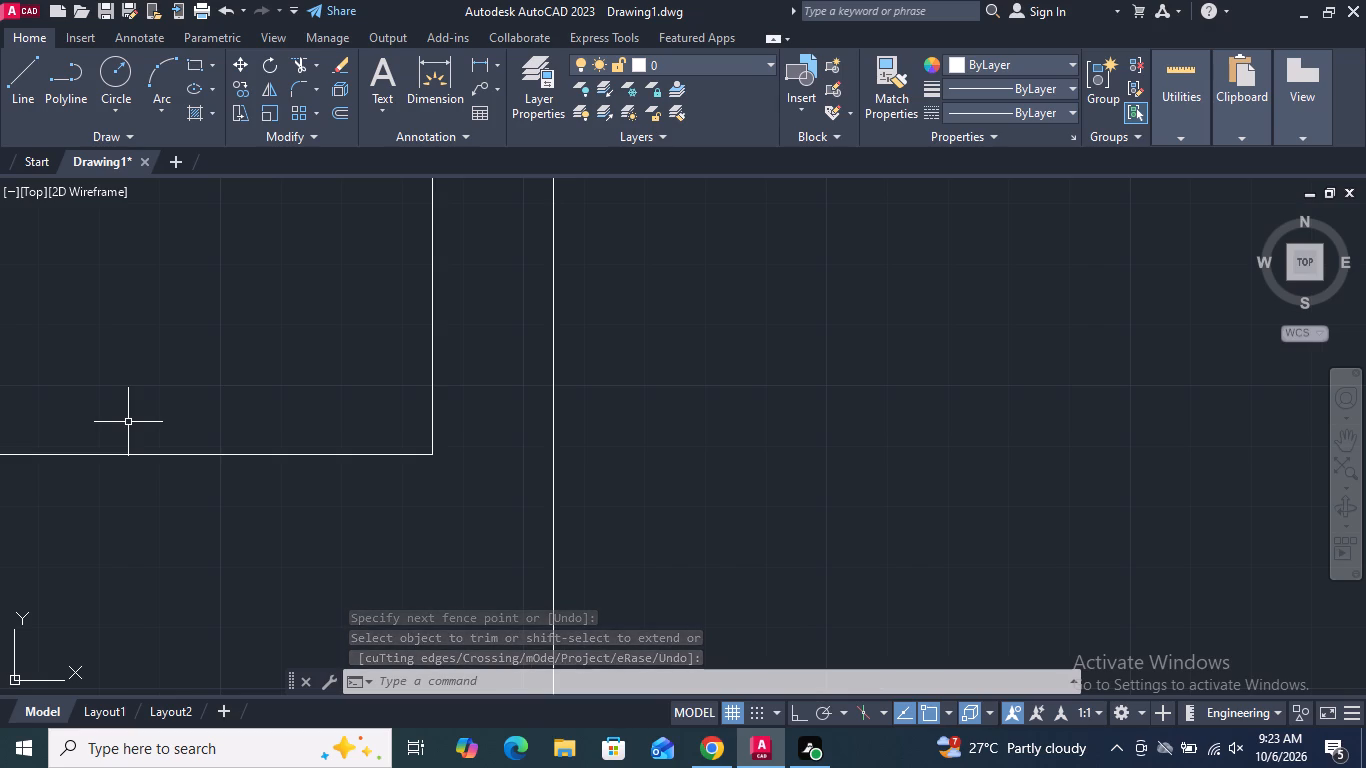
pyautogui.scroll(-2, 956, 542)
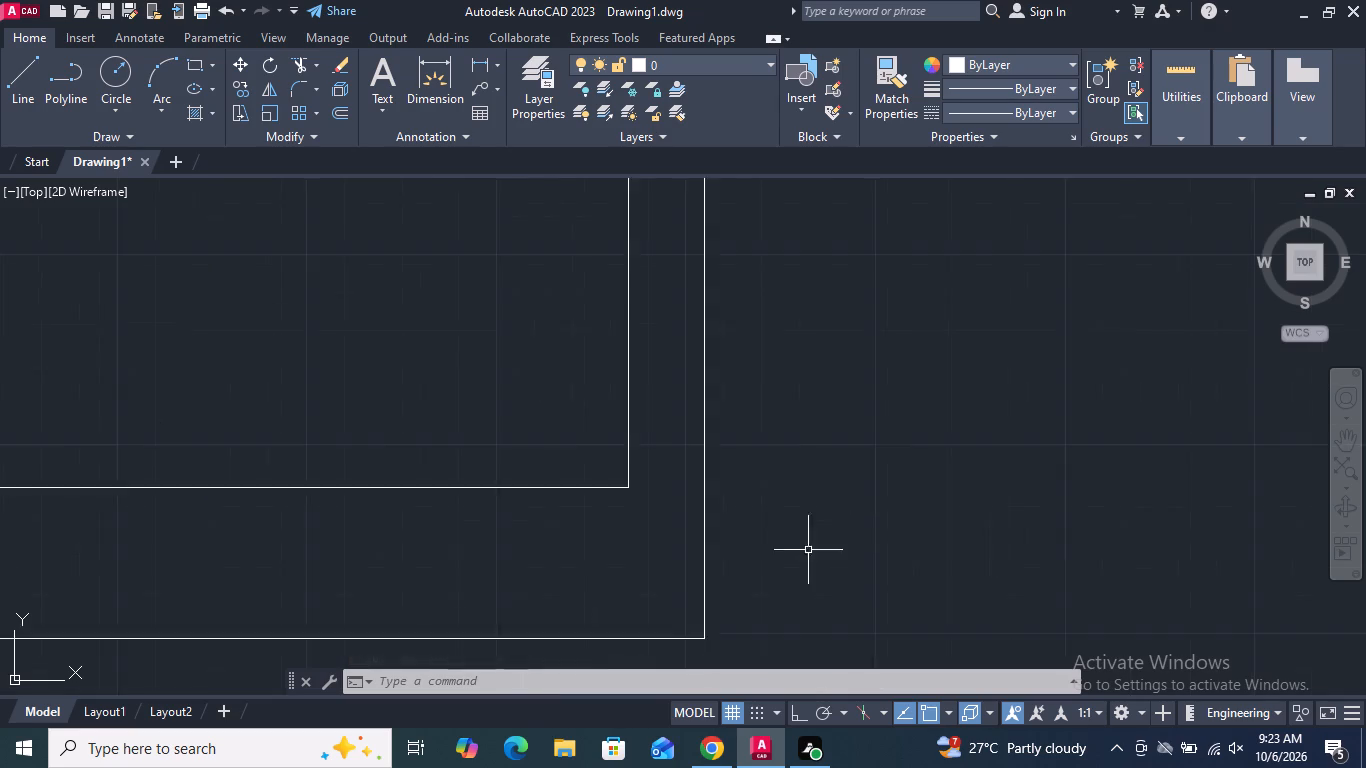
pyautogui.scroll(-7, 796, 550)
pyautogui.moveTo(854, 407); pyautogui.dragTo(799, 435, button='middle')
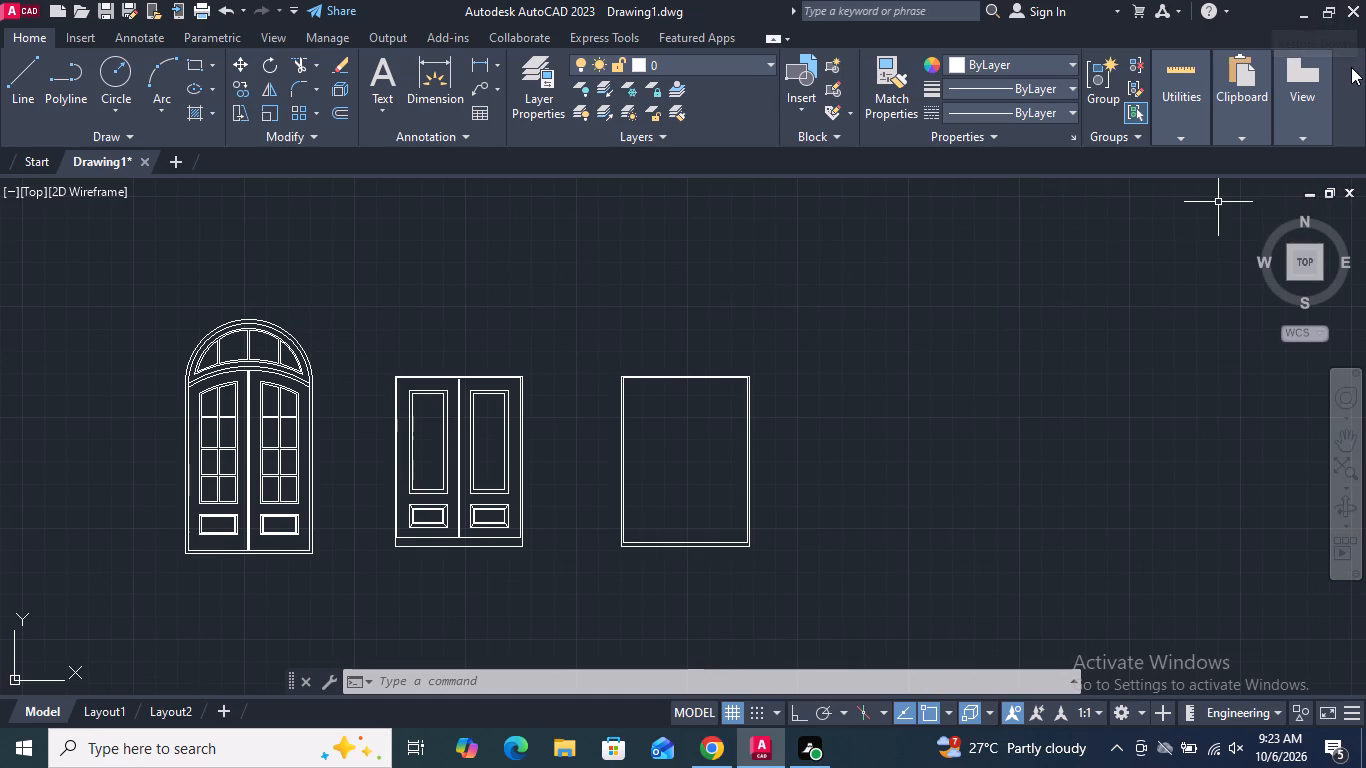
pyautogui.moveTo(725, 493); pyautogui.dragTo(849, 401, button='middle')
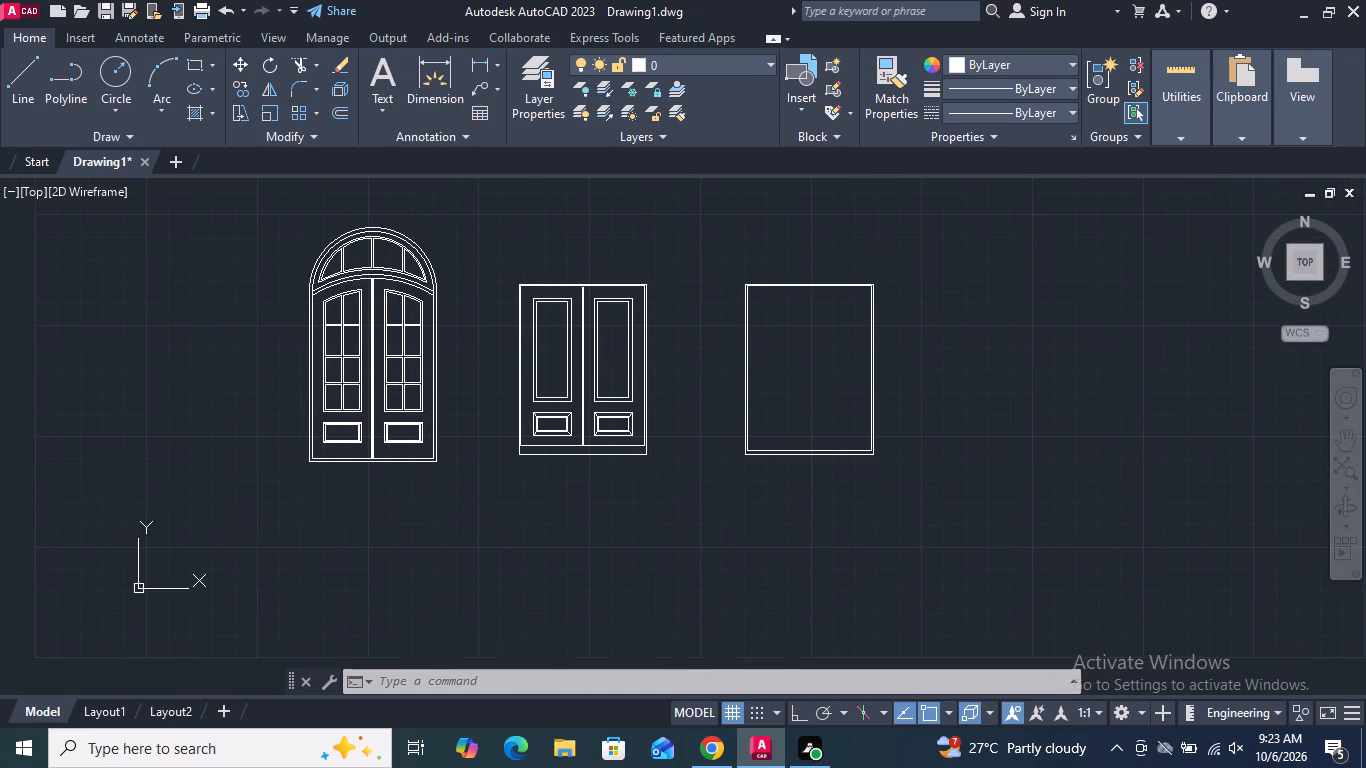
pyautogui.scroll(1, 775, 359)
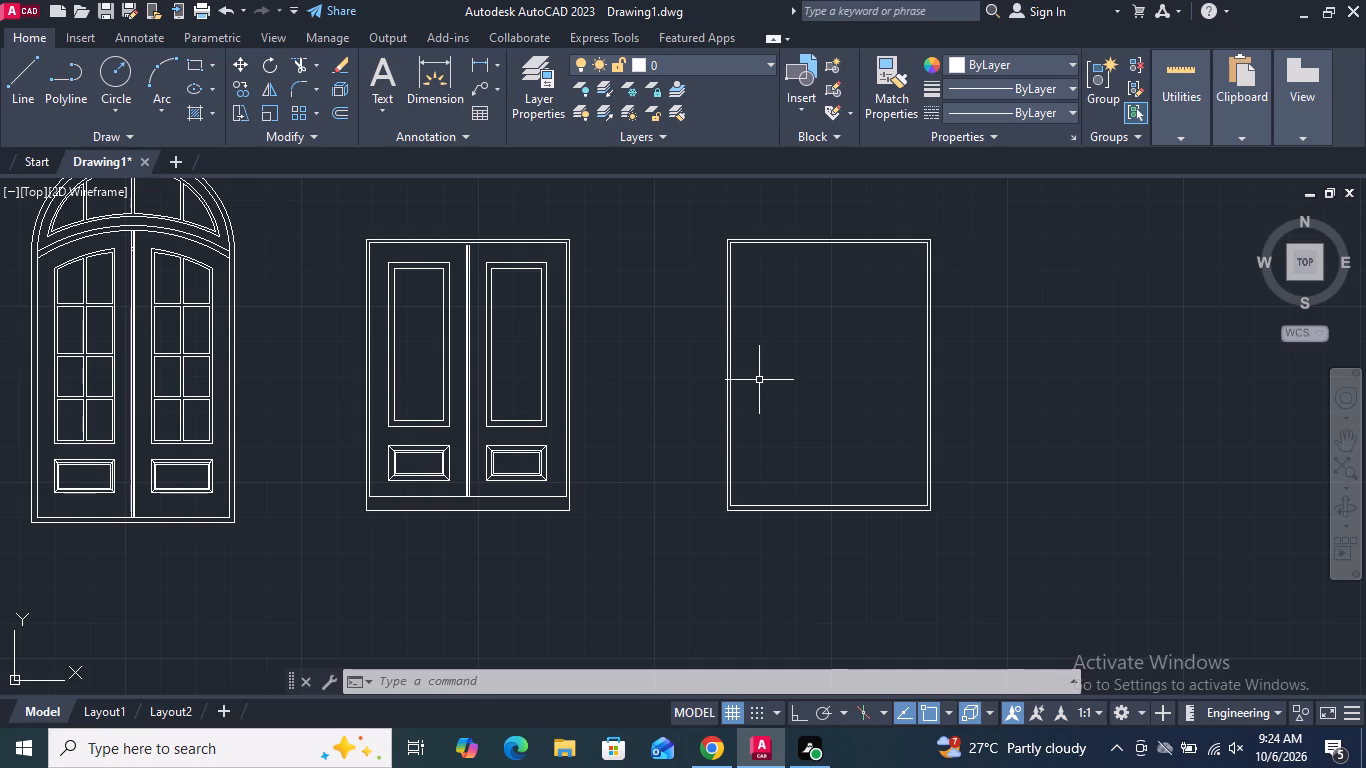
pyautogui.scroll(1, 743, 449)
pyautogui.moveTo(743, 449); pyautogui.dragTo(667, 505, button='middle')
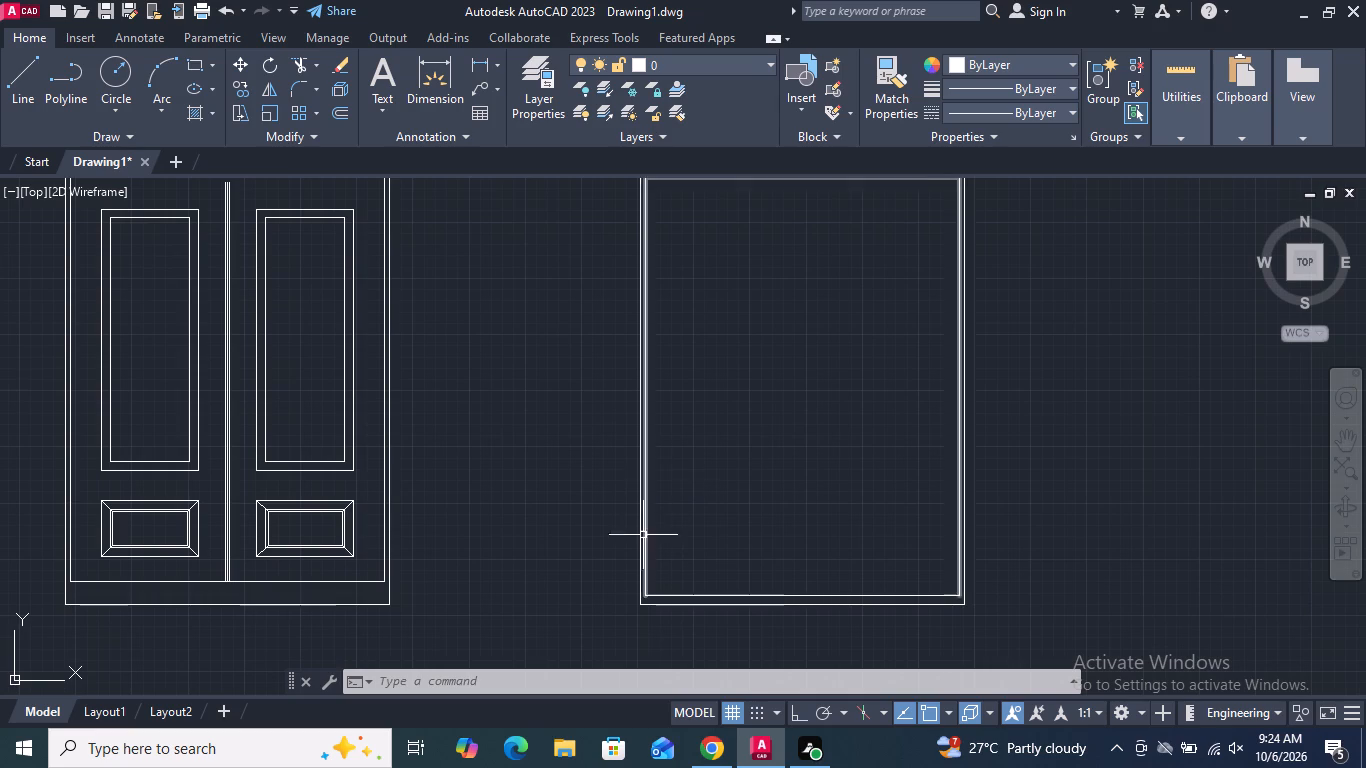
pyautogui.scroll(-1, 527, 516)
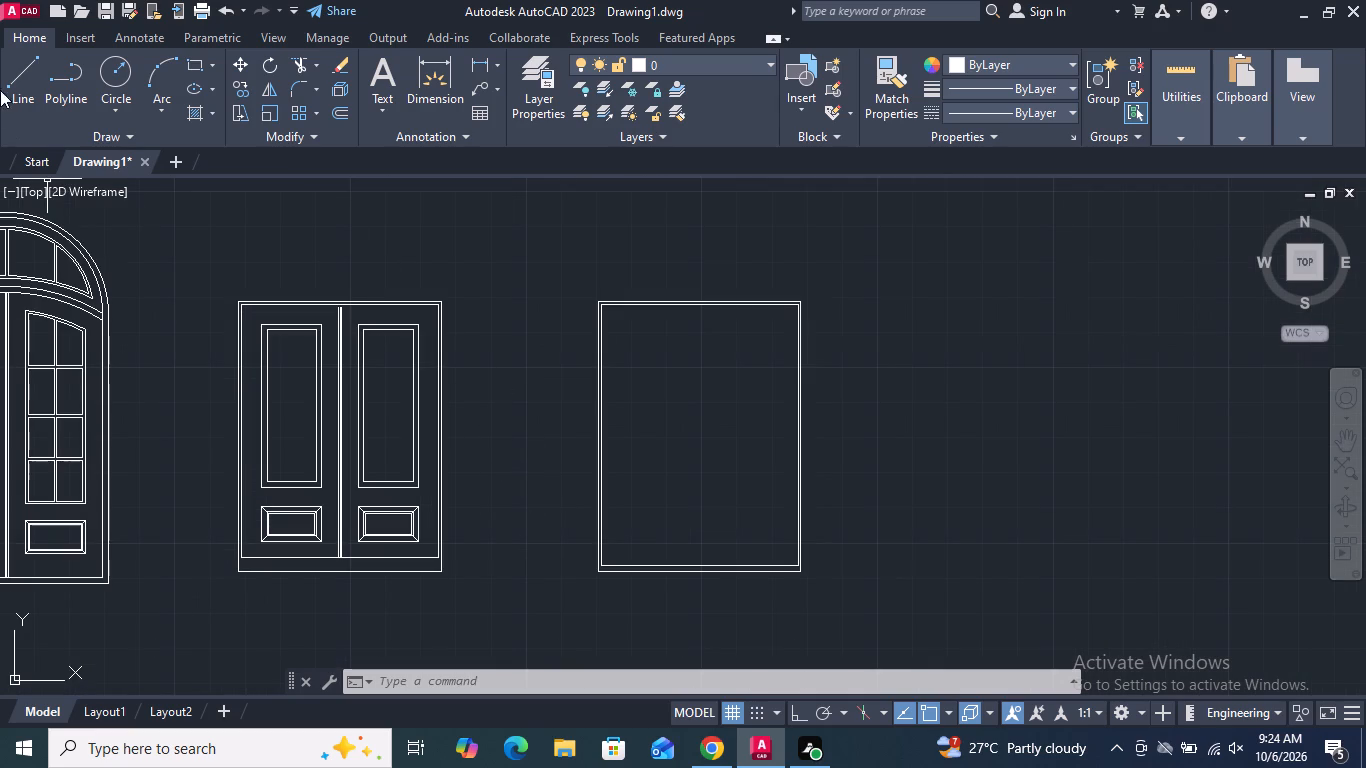
# Draw a vertical line along the third door's inner left frame edge, from the inner top corner to the bottom horizontal line.
pyautogui.click(18, 75)
pyautogui.scroll(2, 551, 319)
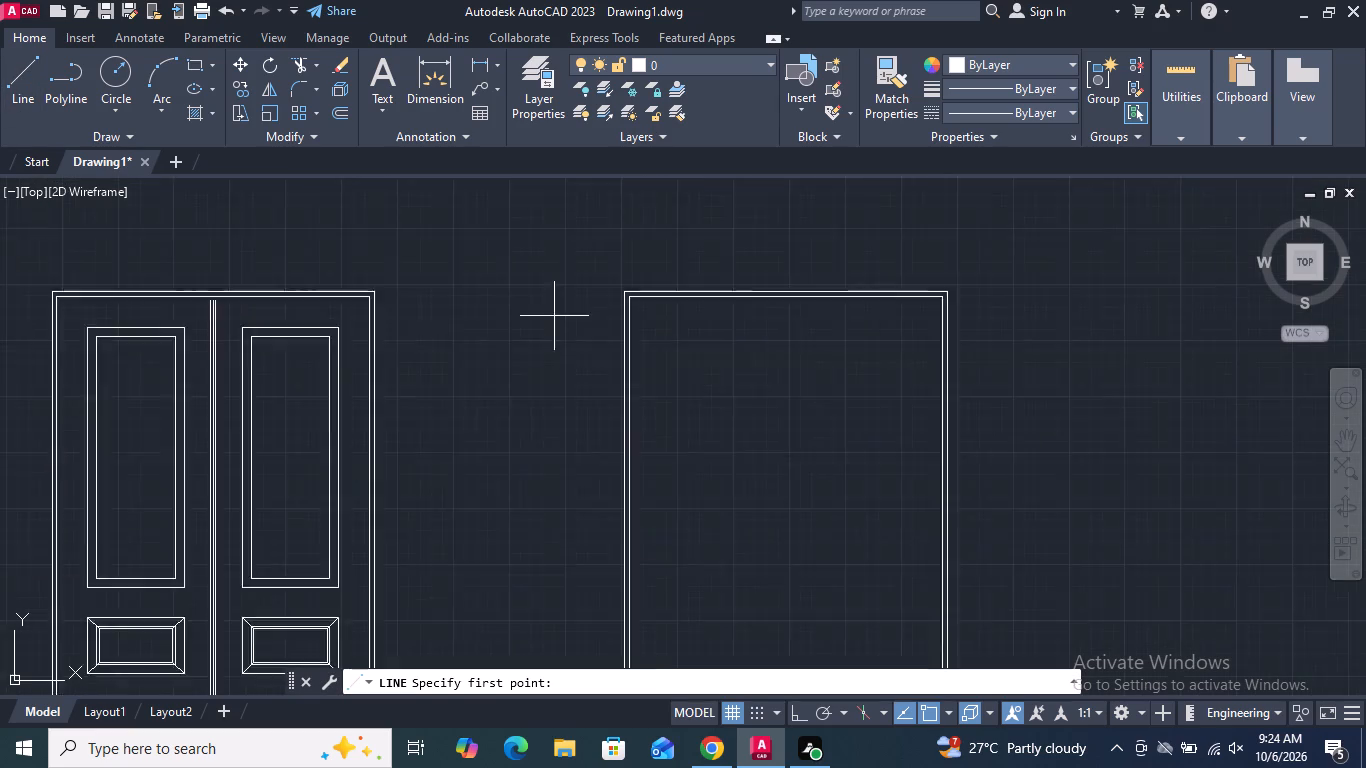
pyautogui.scroll(3, 682, 297)
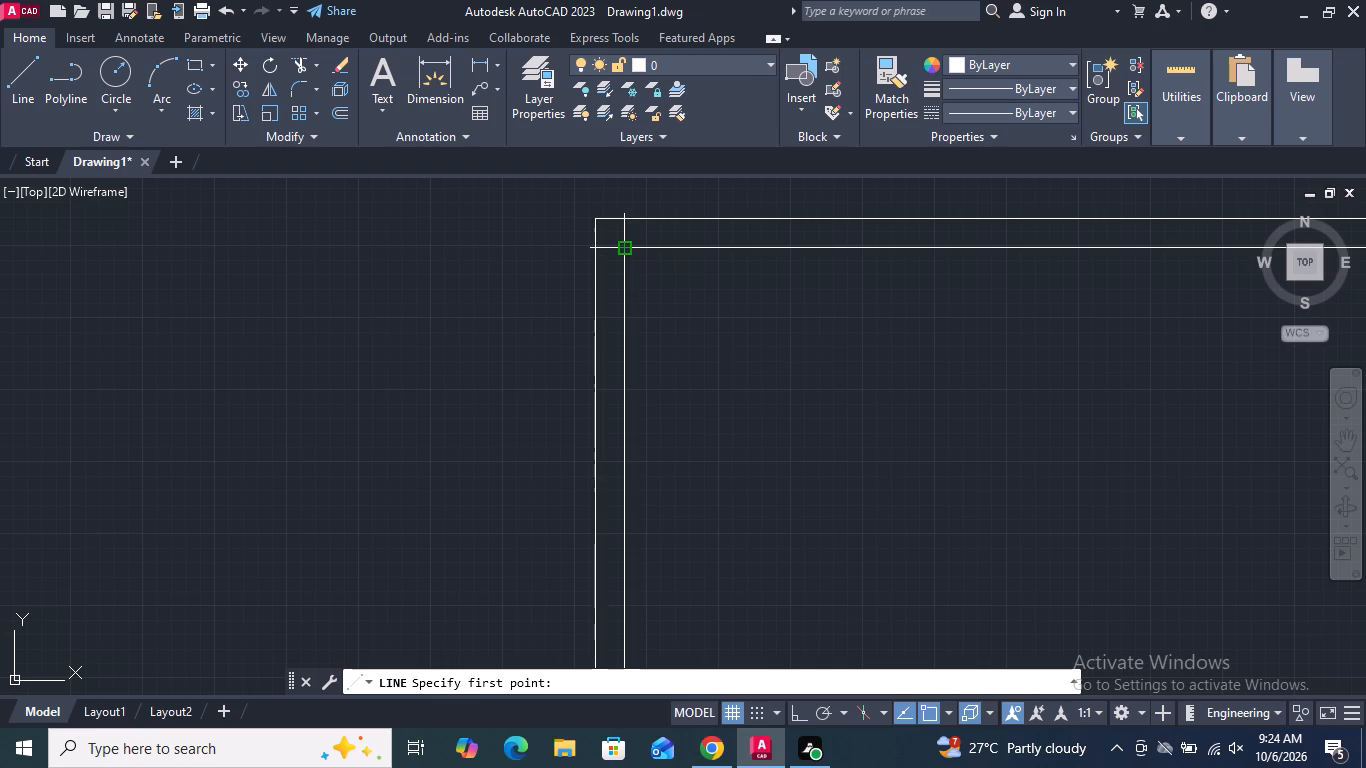
pyautogui.click(627, 247)
pyautogui.scroll(-3, 627, 247)
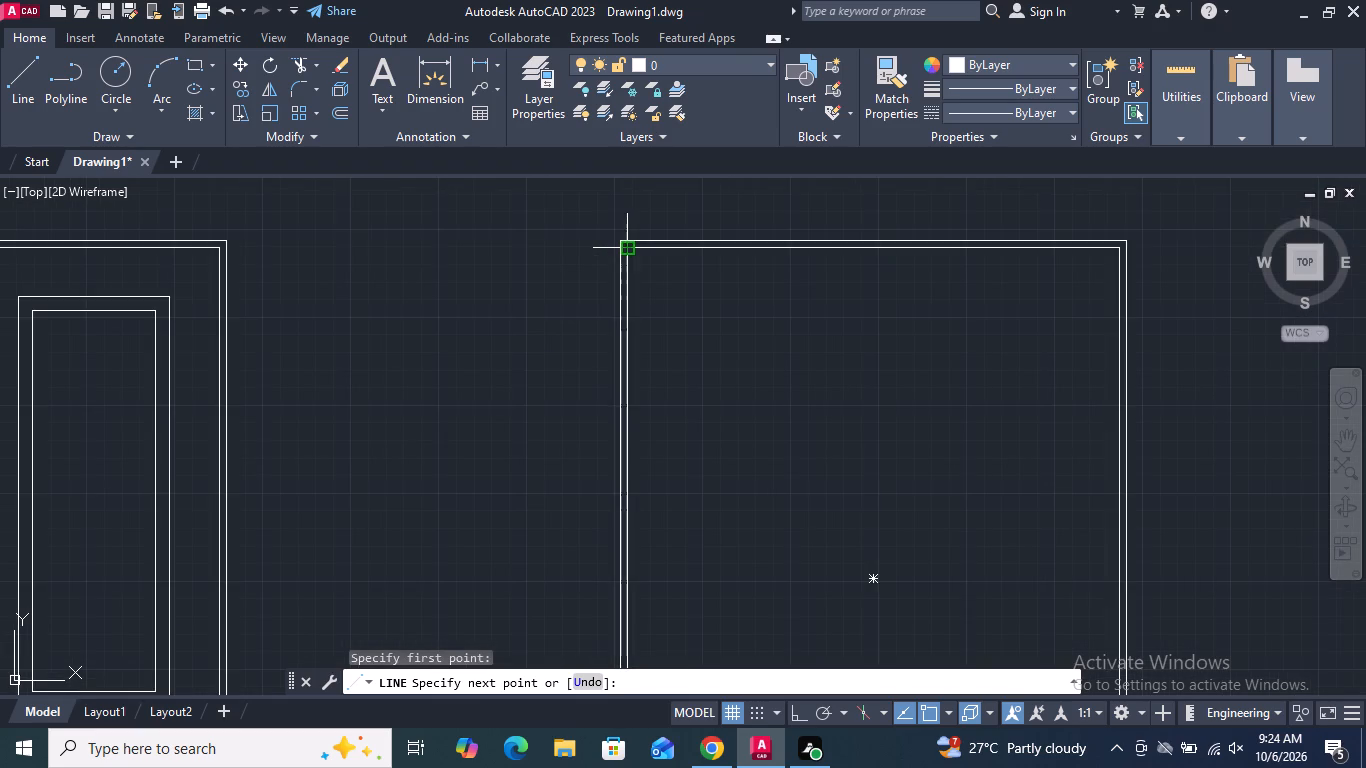
pyautogui.scroll(-2, 627, 247)
pyautogui.scroll(2, 631, 518)
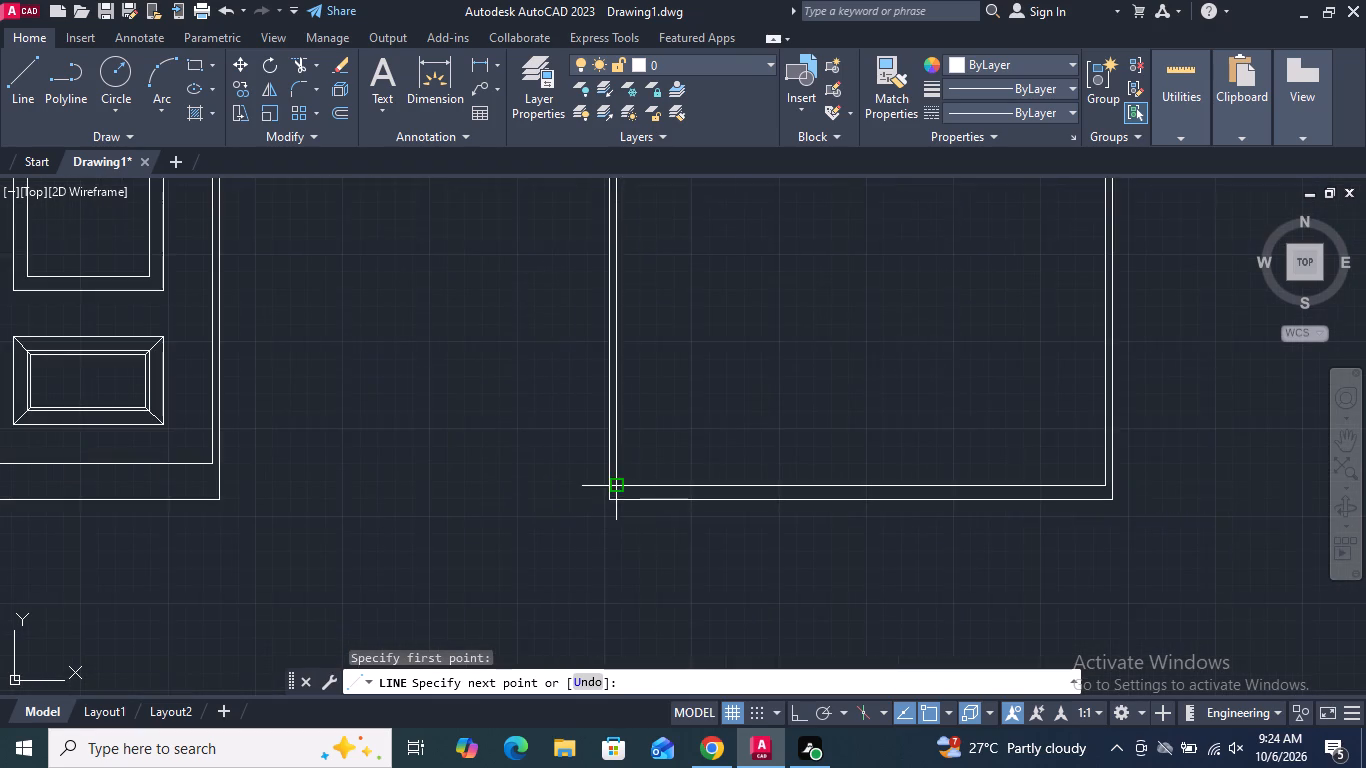
pyautogui.scroll(3, 612, 483)
pyautogui.click(618, 492)
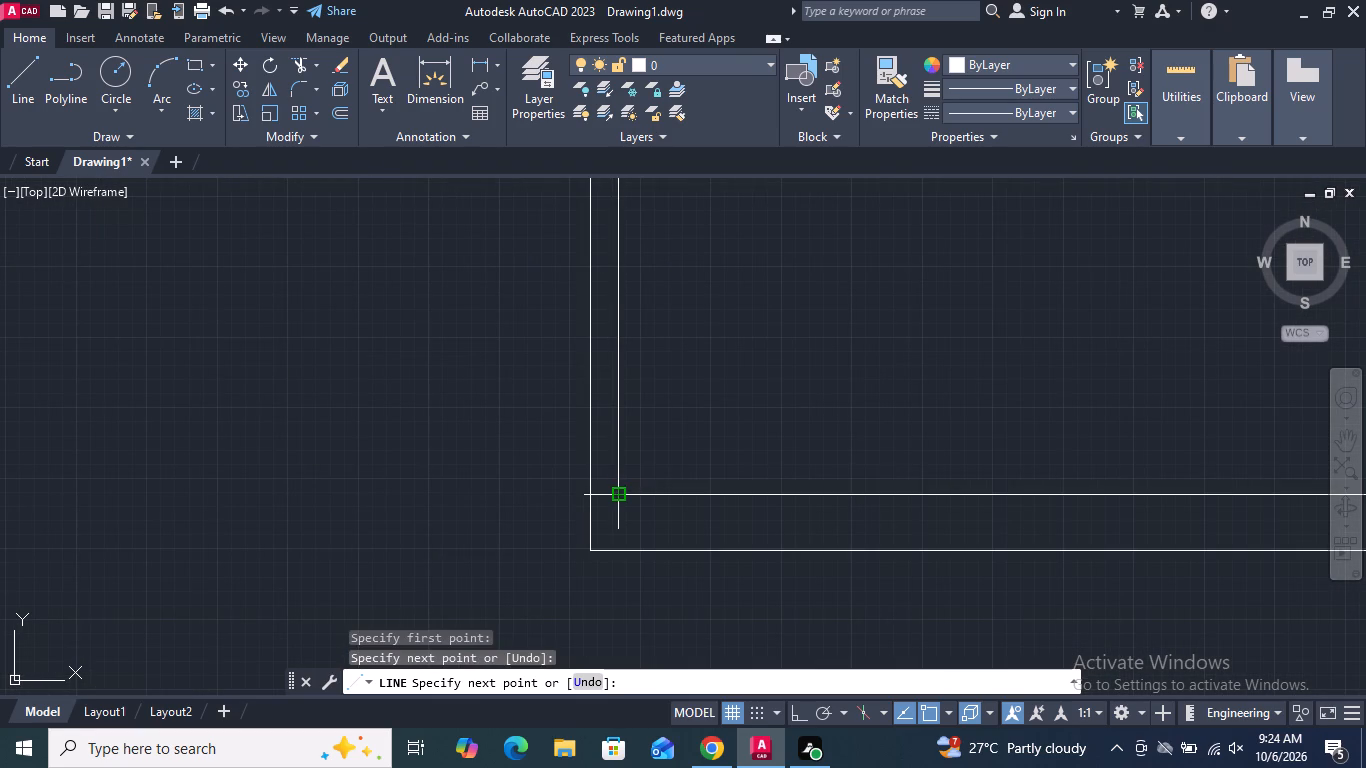
pyautogui.press('Return')
# Copy the vertical line at the third door's inner left frame edge 1' to the right.
pyautogui.click(620, 432)
pyautogui.scroll(-1, 699, 508)
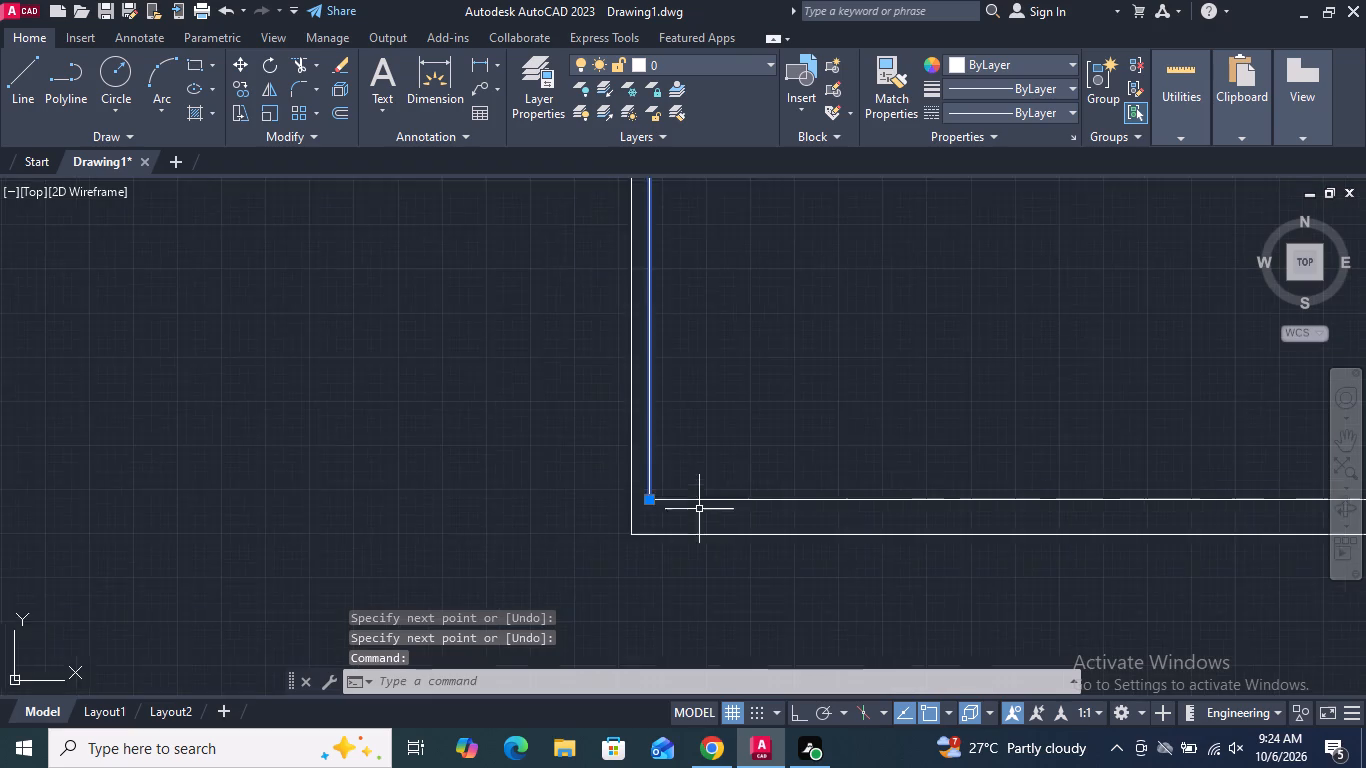
pyautogui.scroll(-2, 699, 510)
pyautogui.moveTo(739, 423); pyautogui.dragTo(693, 487, button='middle')
pyautogui.scroll(-1, 692, 487)
pyautogui.scroll(-1, 736, 393)
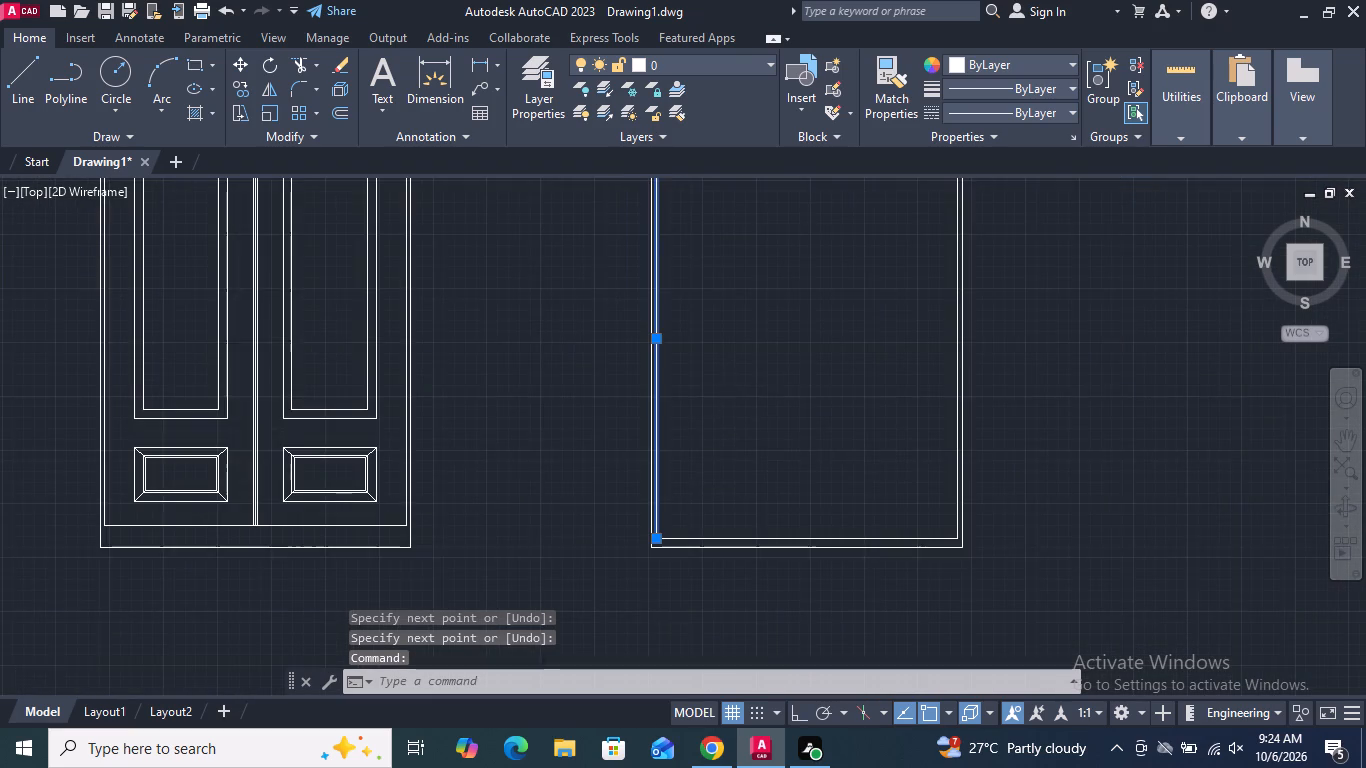
pyautogui.moveTo(744, 371); pyautogui.dragTo(699, 394, button='middle')
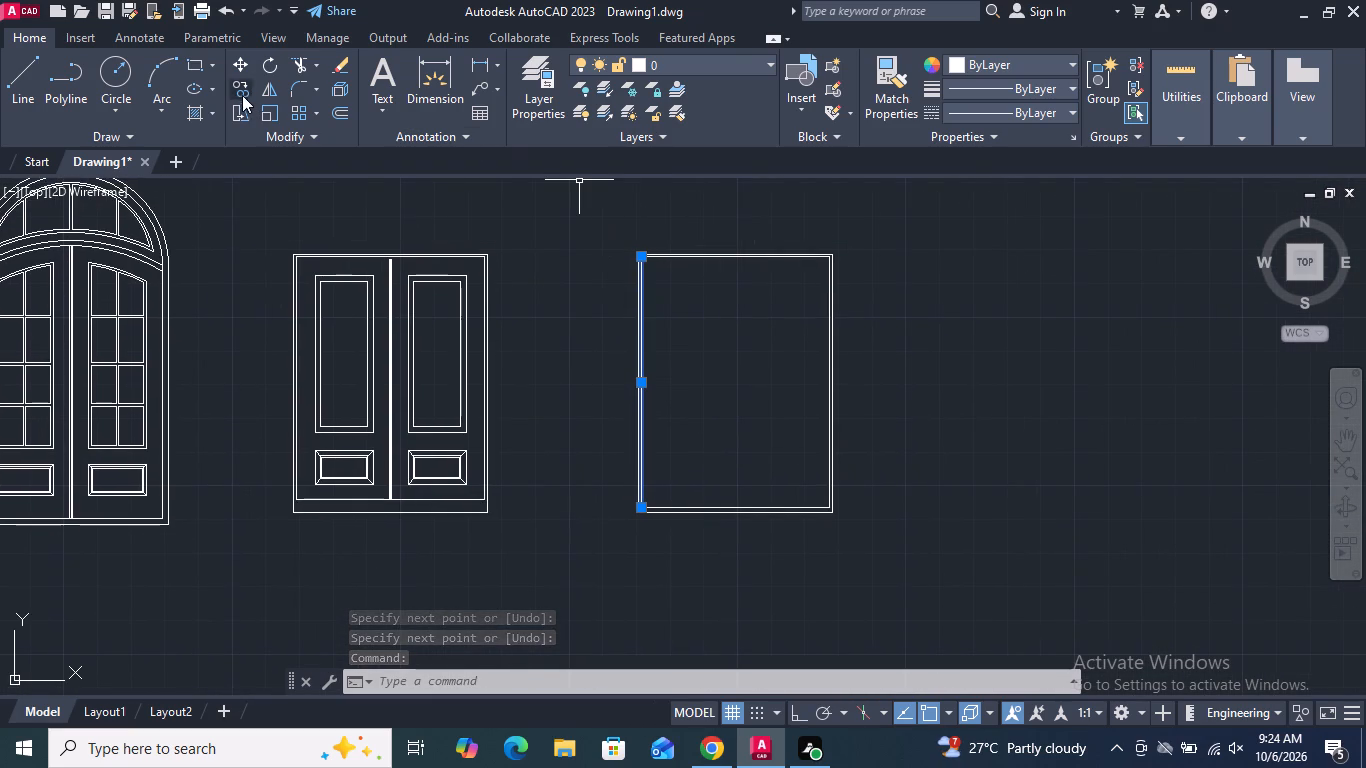
pyautogui.click(242, 91)
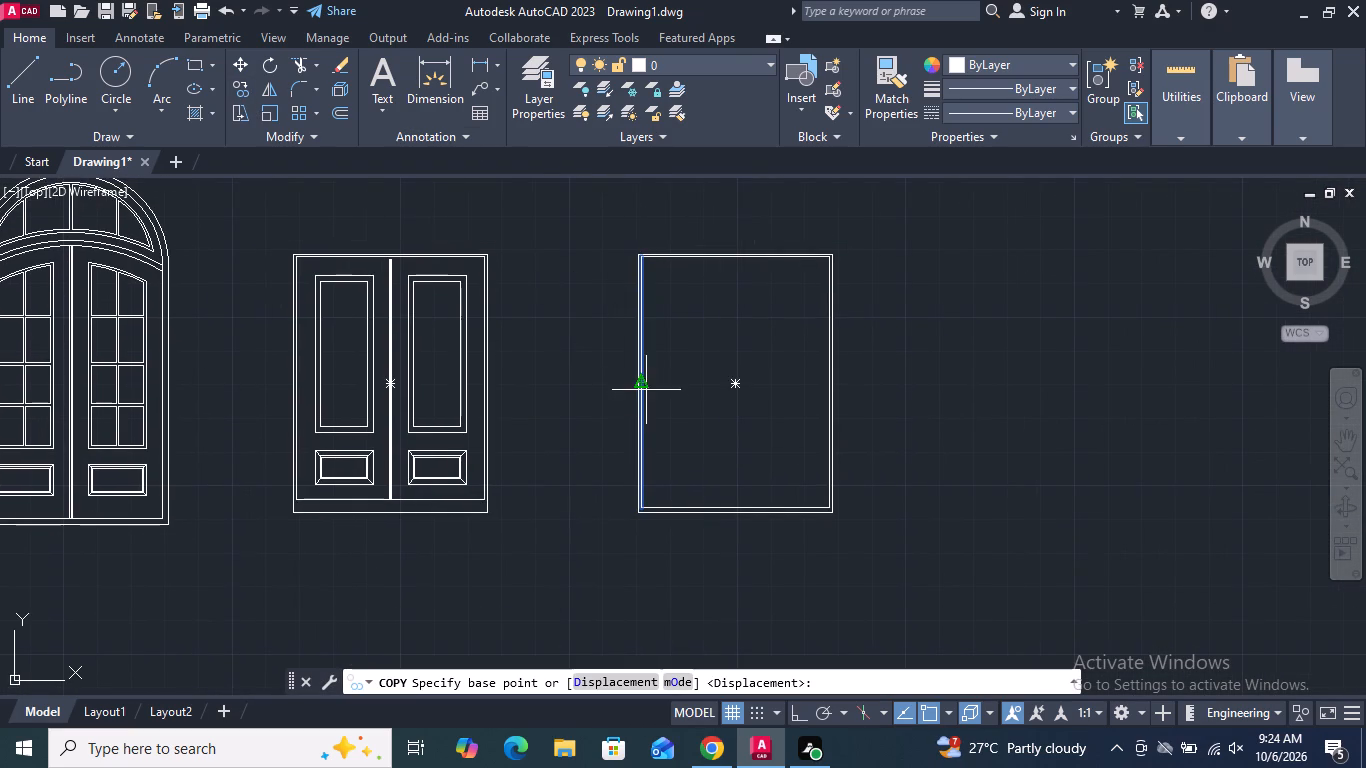
pyautogui.click(646, 389)
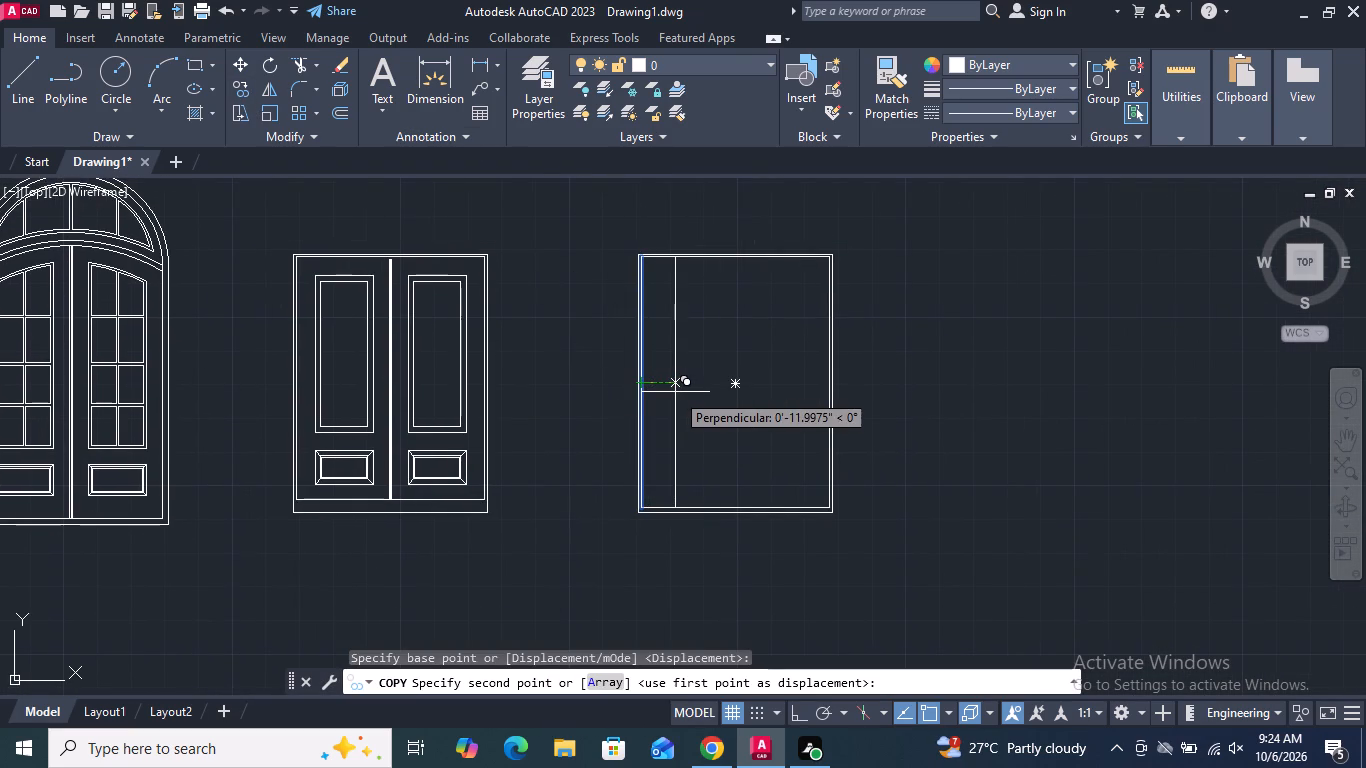
pyautogui.write("1'")
pyautogui.press('Return')
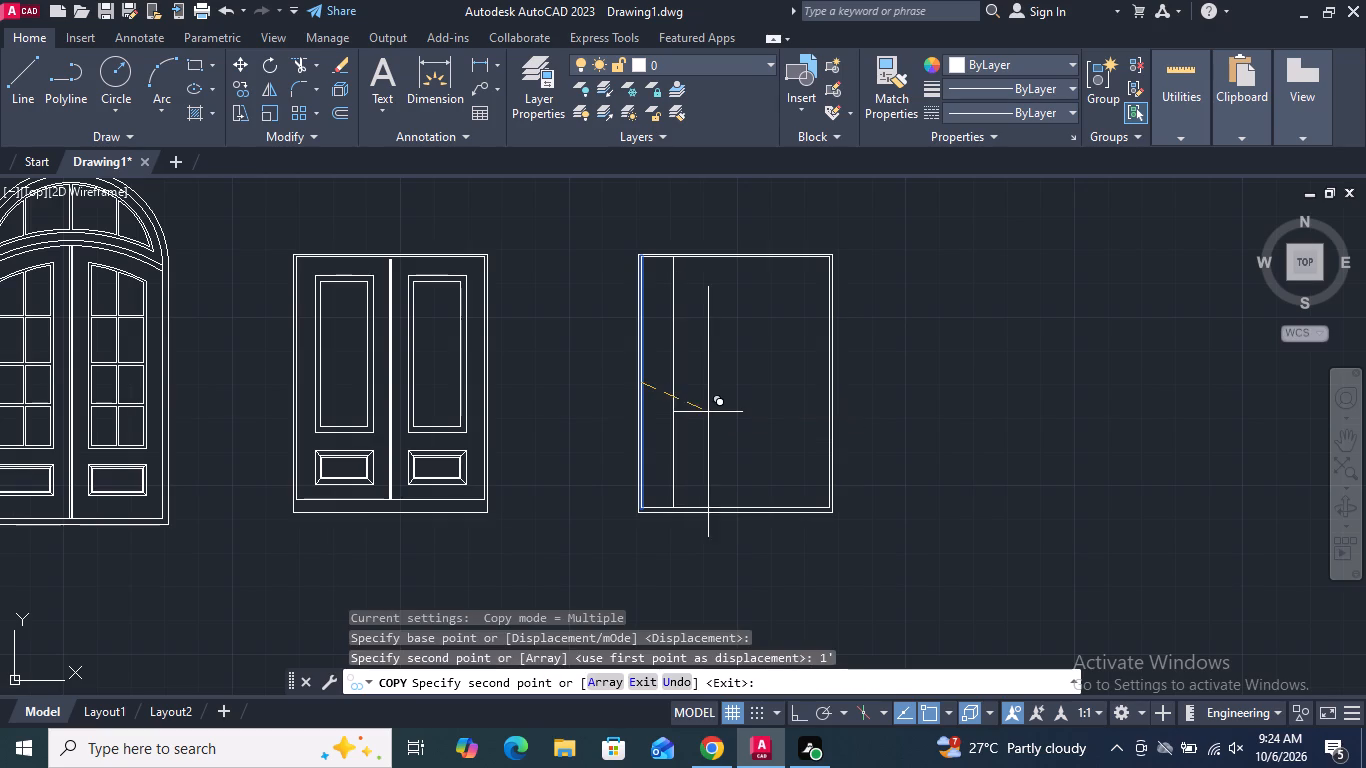
pyautogui.press('space')
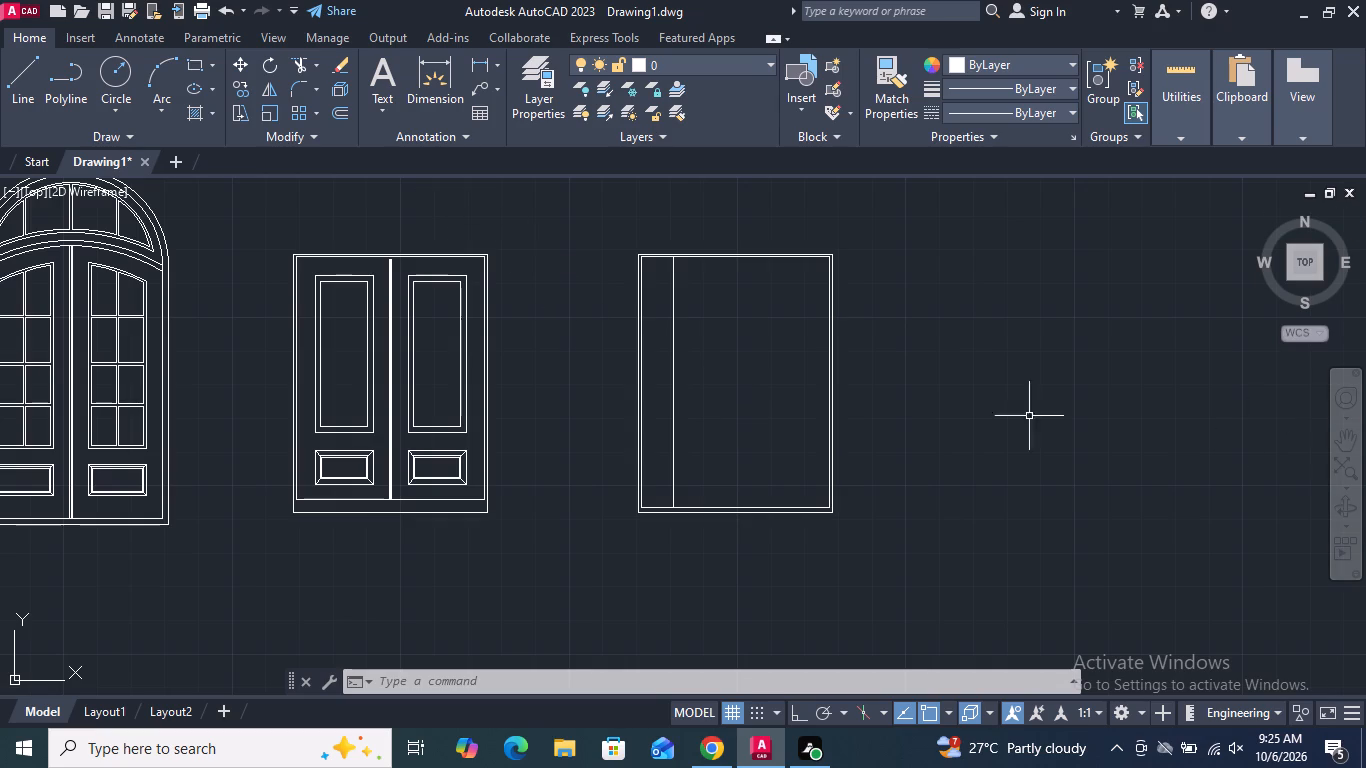
# Move the original vertical line from the inner left frame edge onto the inner right frame edge, using the bottom inner corners.
pyautogui.scroll(2, 828, 376)
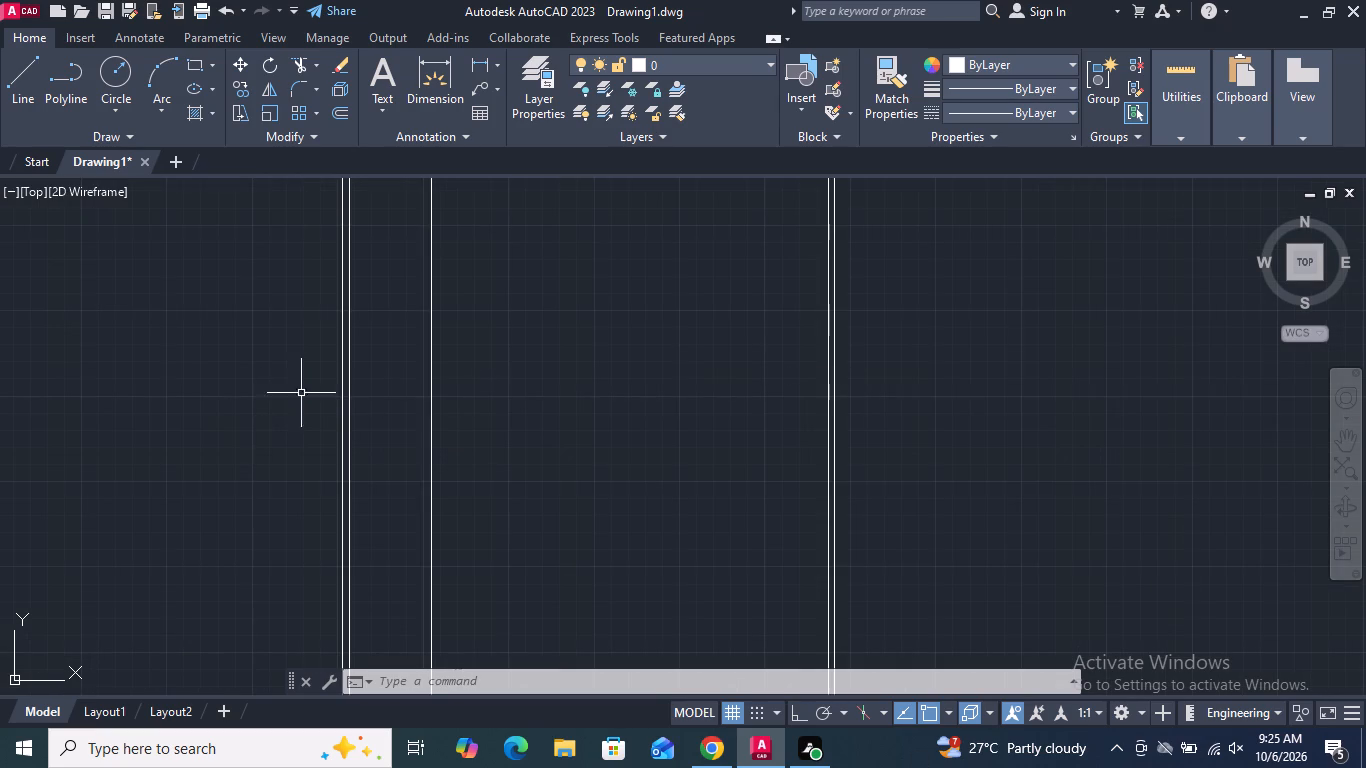
pyautogui.click(348, 371)
pyautogui.scroll(-2, 611, 422)
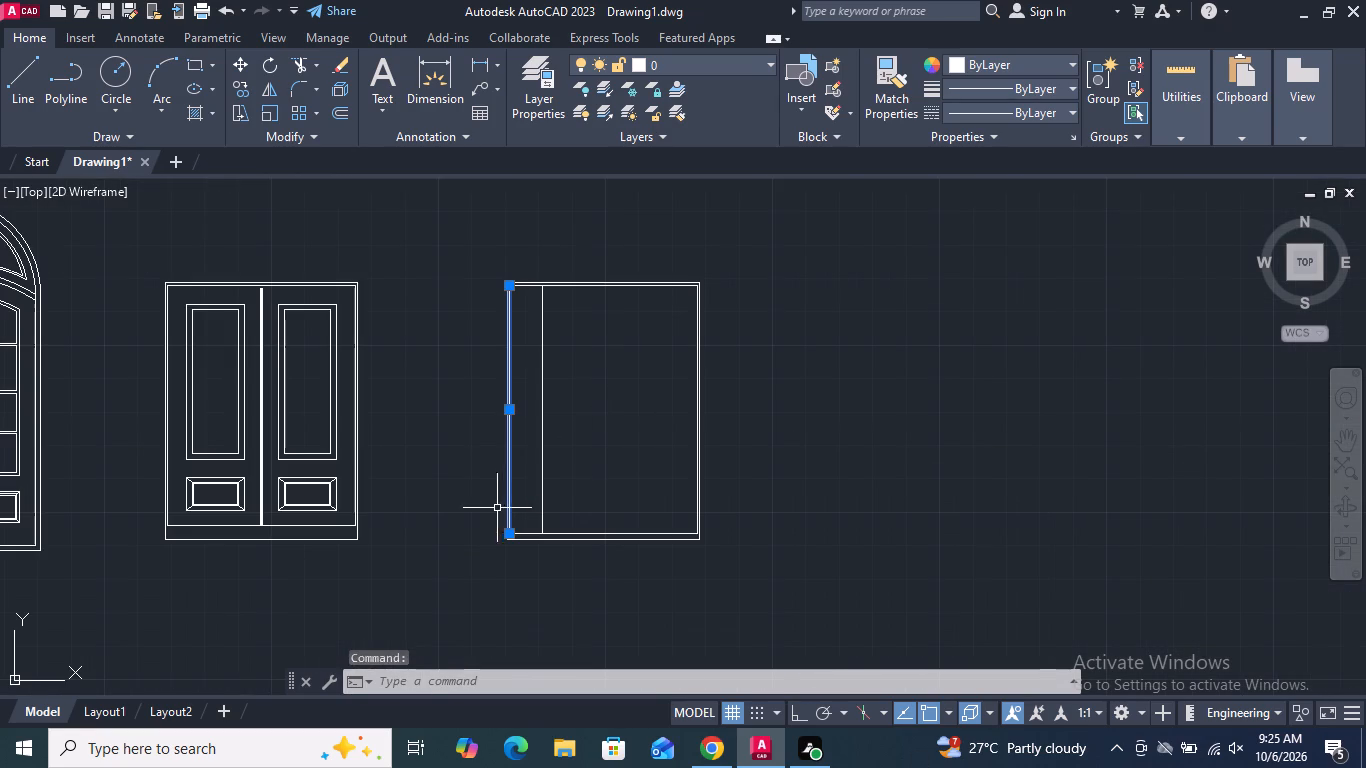
pyautogui.press('m')
pyautogui.press('Return')
pyautogui.scroll(3, 524, 538)
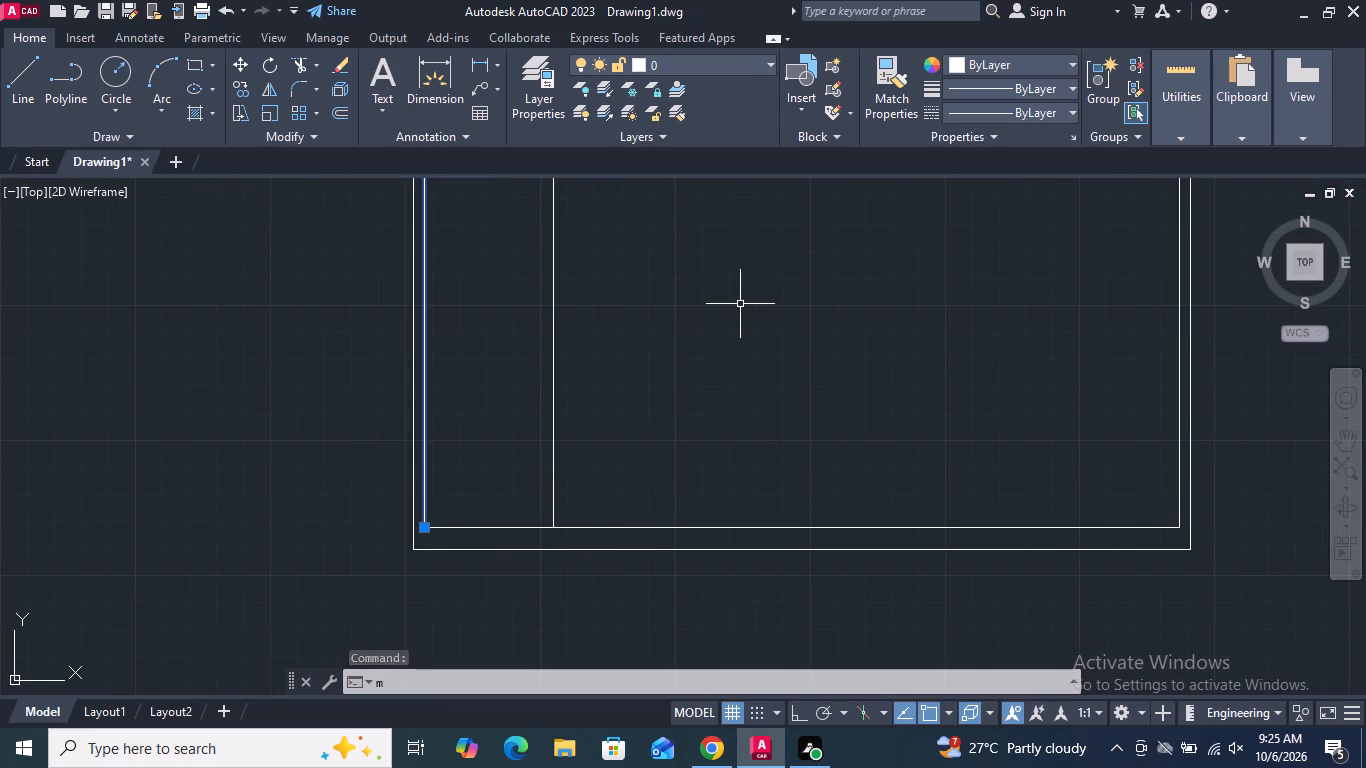
pyautogui.press('Return')
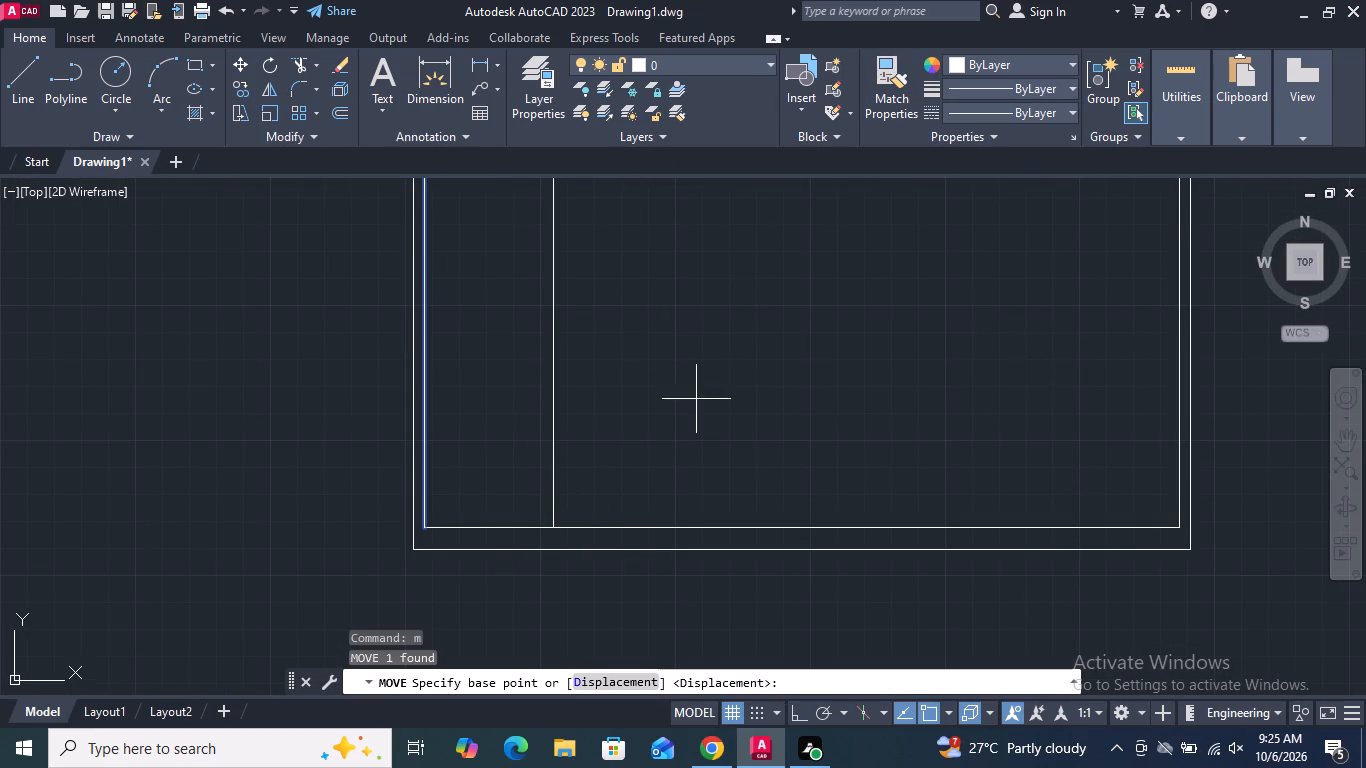
pyautogui.click(423, 533)
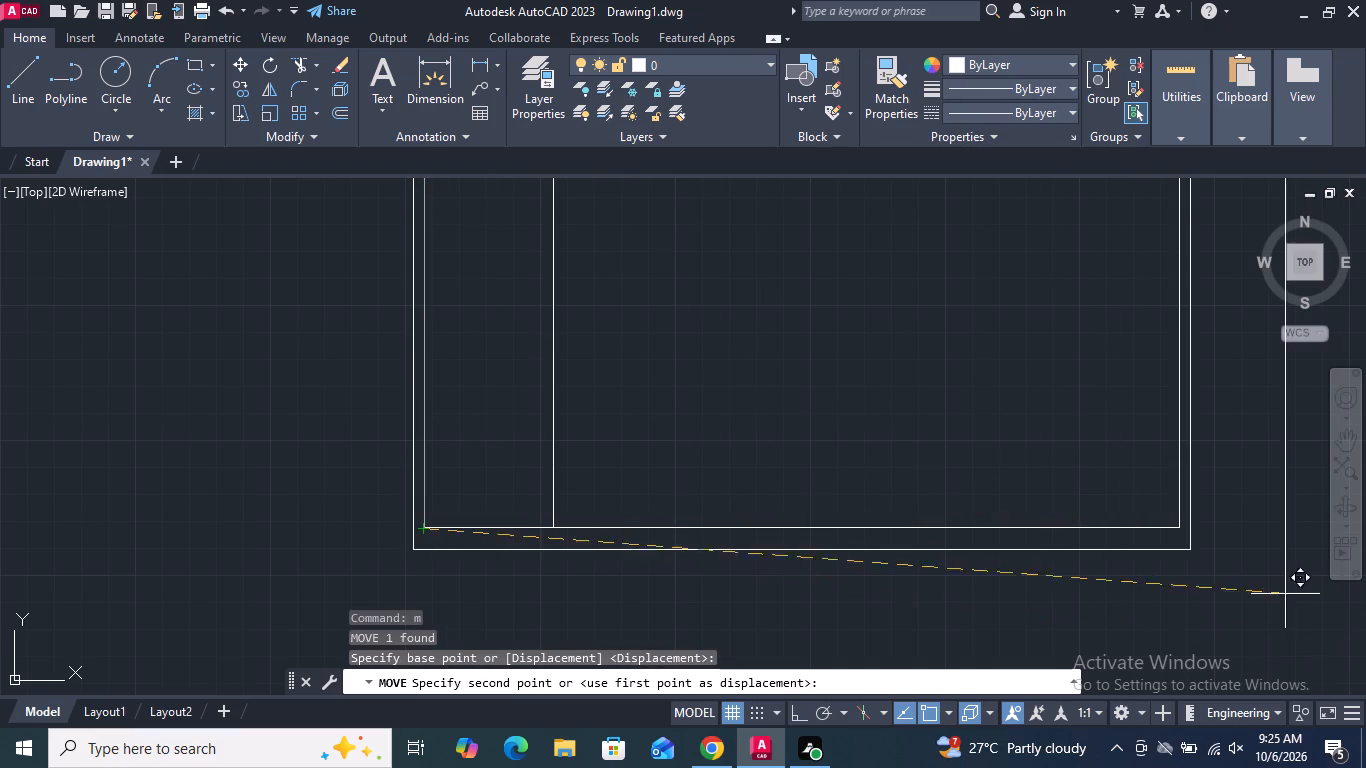
pyautogui.click(1179, 526)
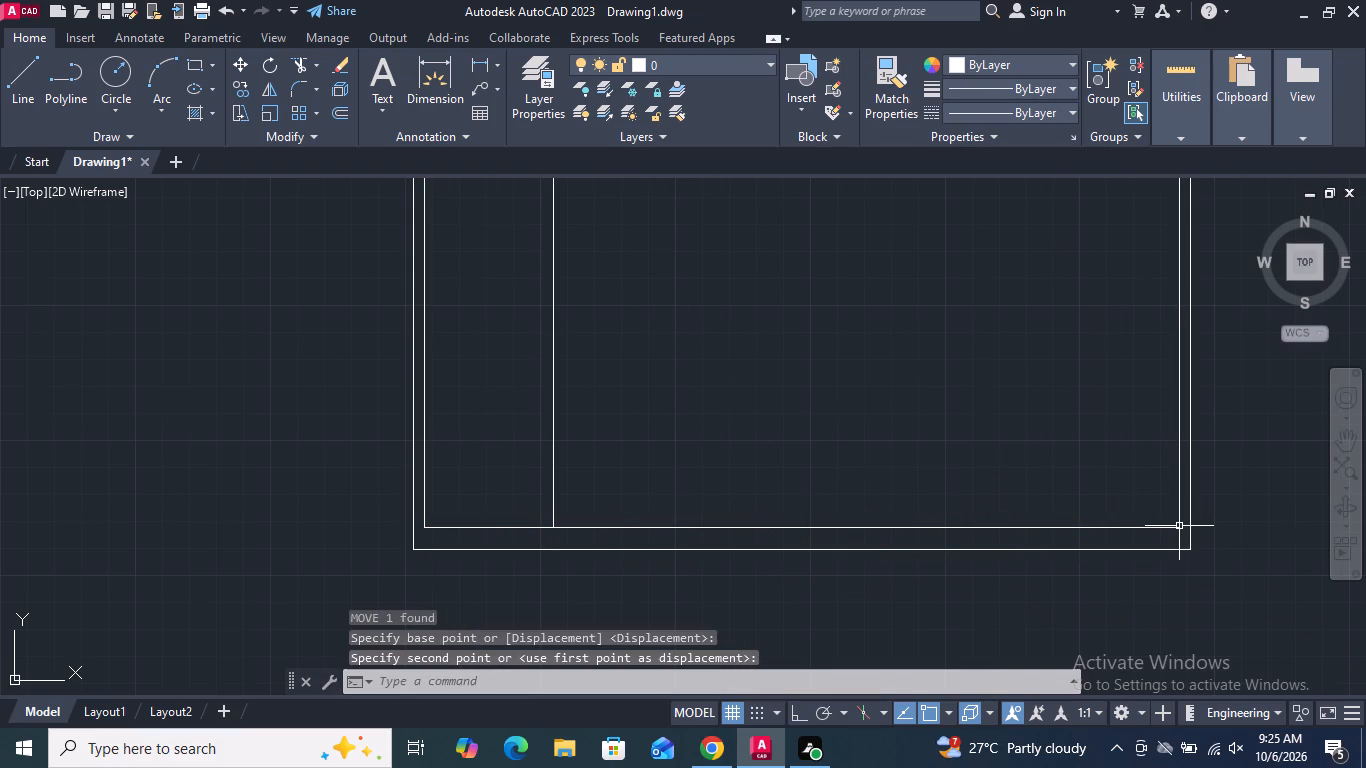
pyautogui.press('Return')
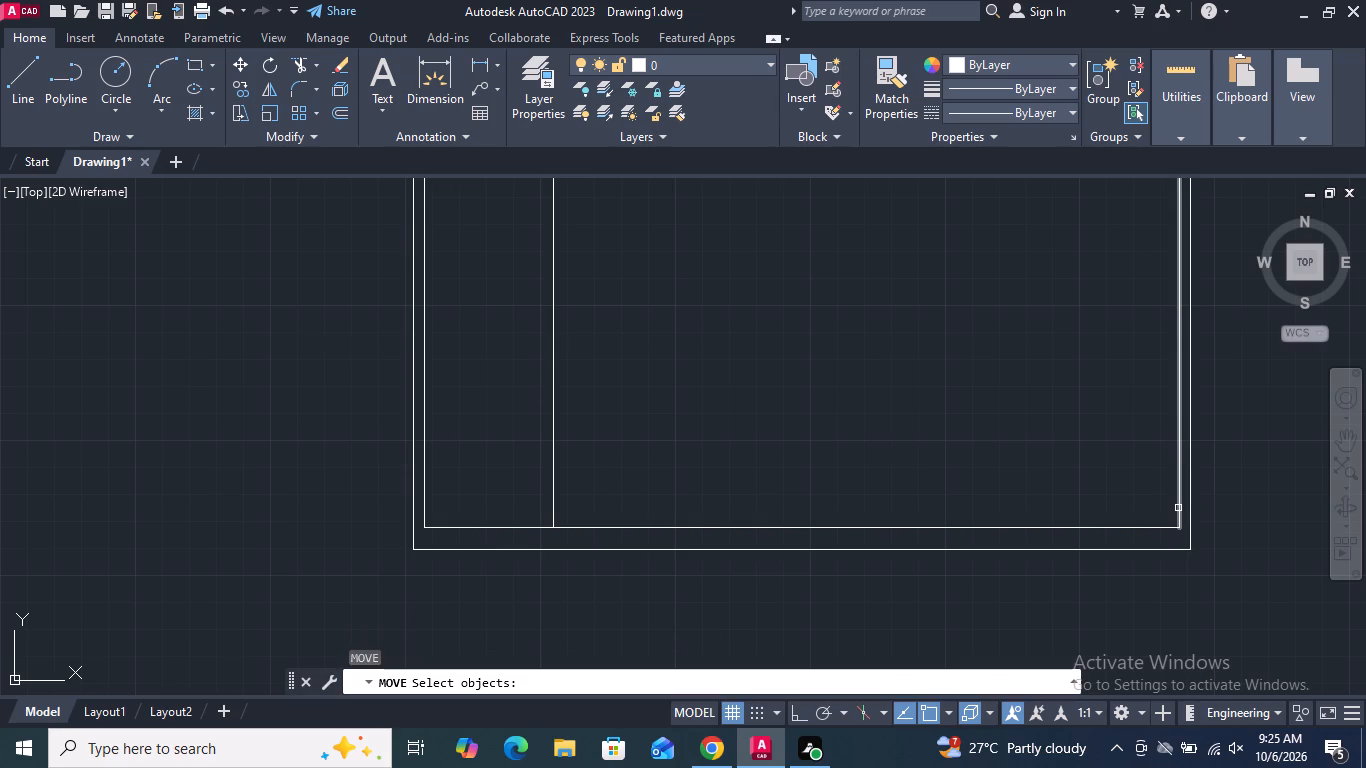
pyautogui.press('Escape')
# Move the vertical line on the inner right frame edge 1' to the left with Ortho on.
pyautogui.click(1181, 504)
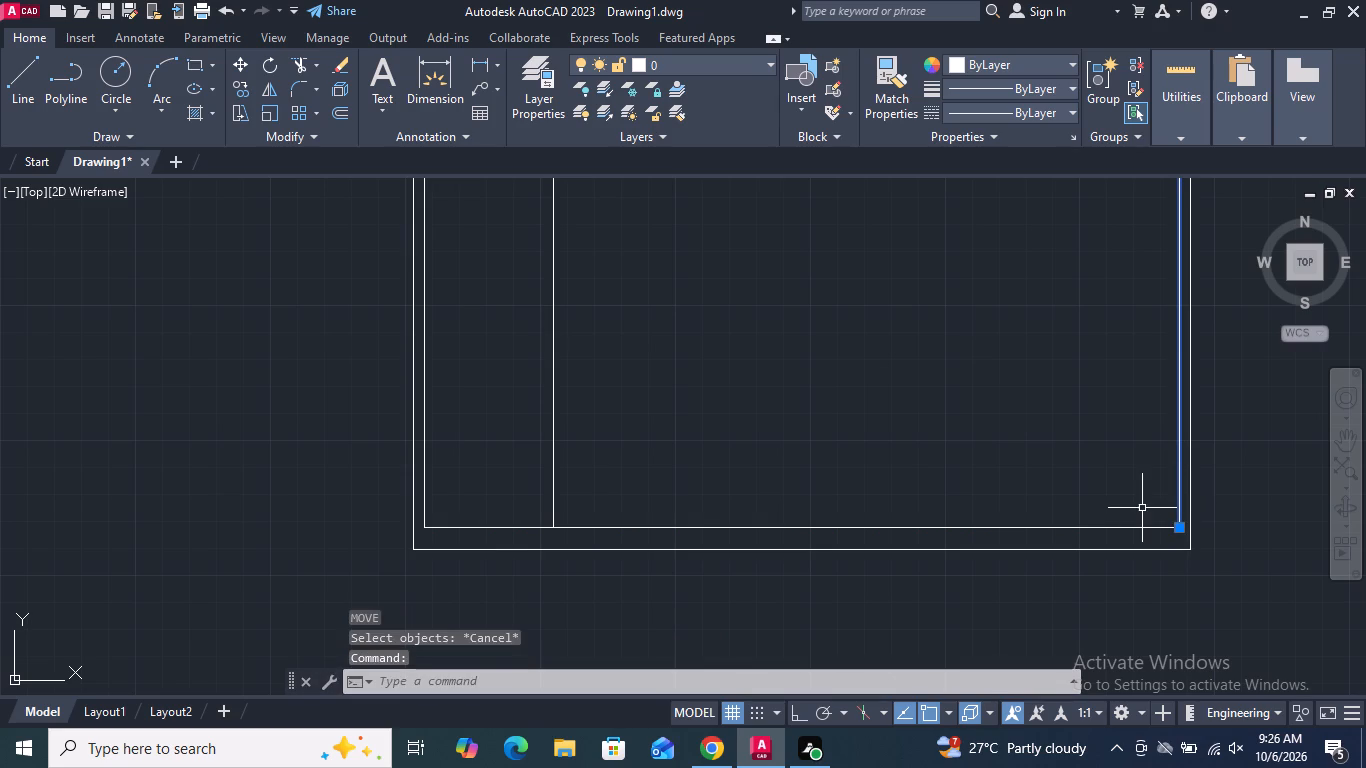
pyautogui.press('Return')
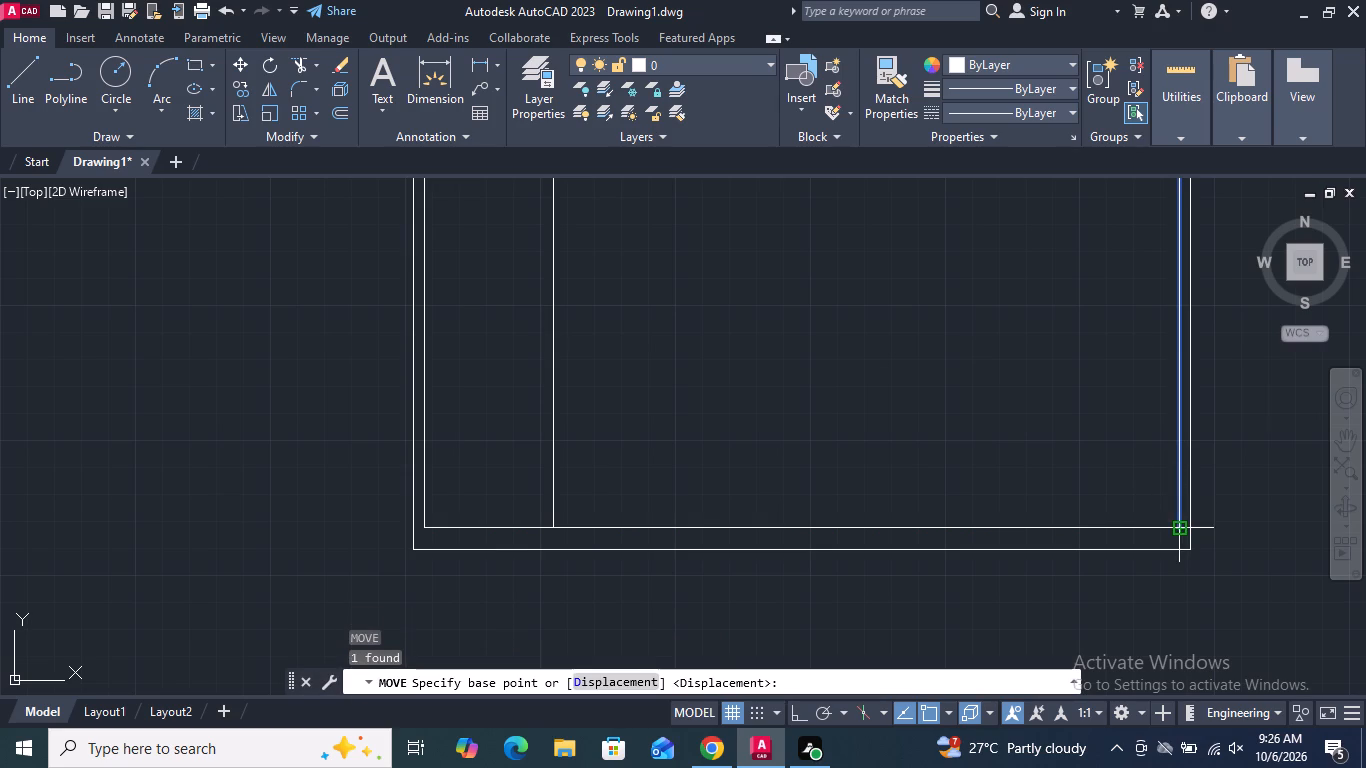
pyautogui.click(1182, 523)
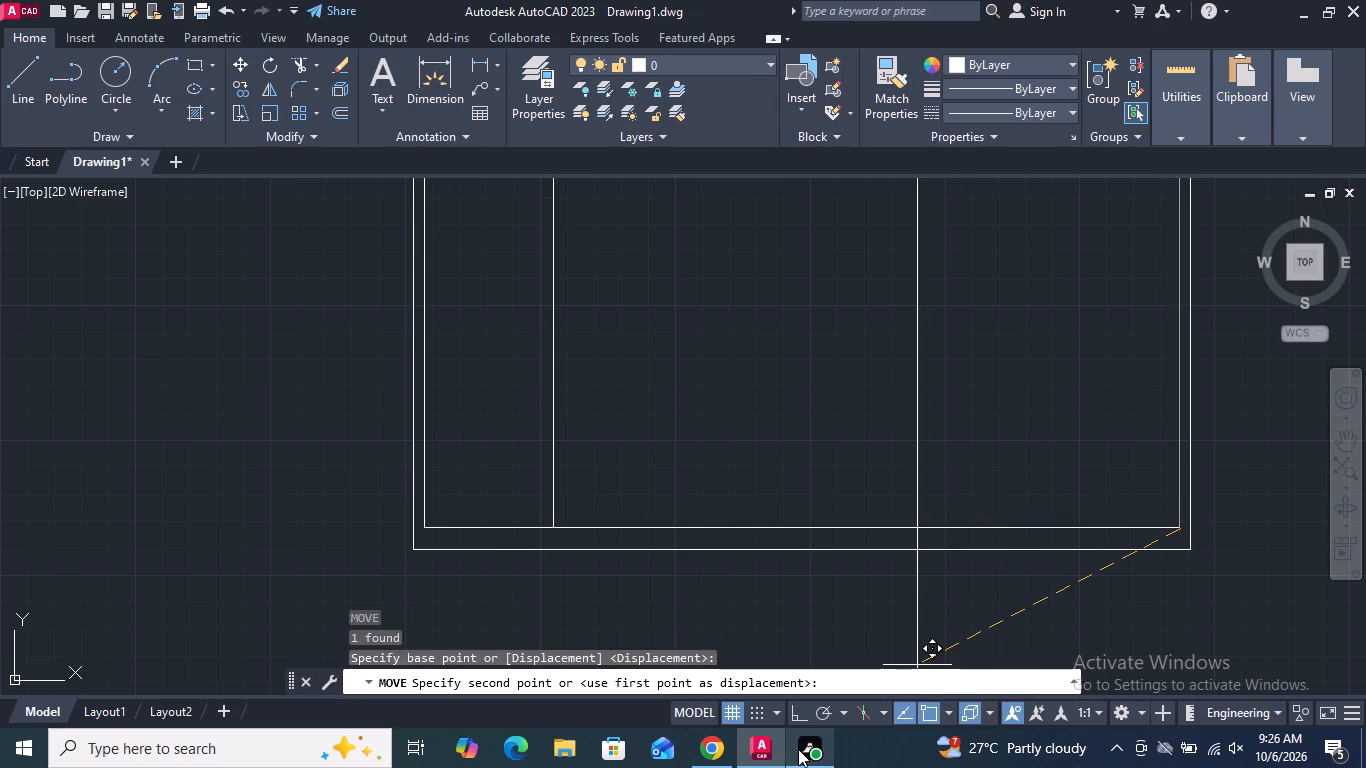
pyautogui.click(795, 707)
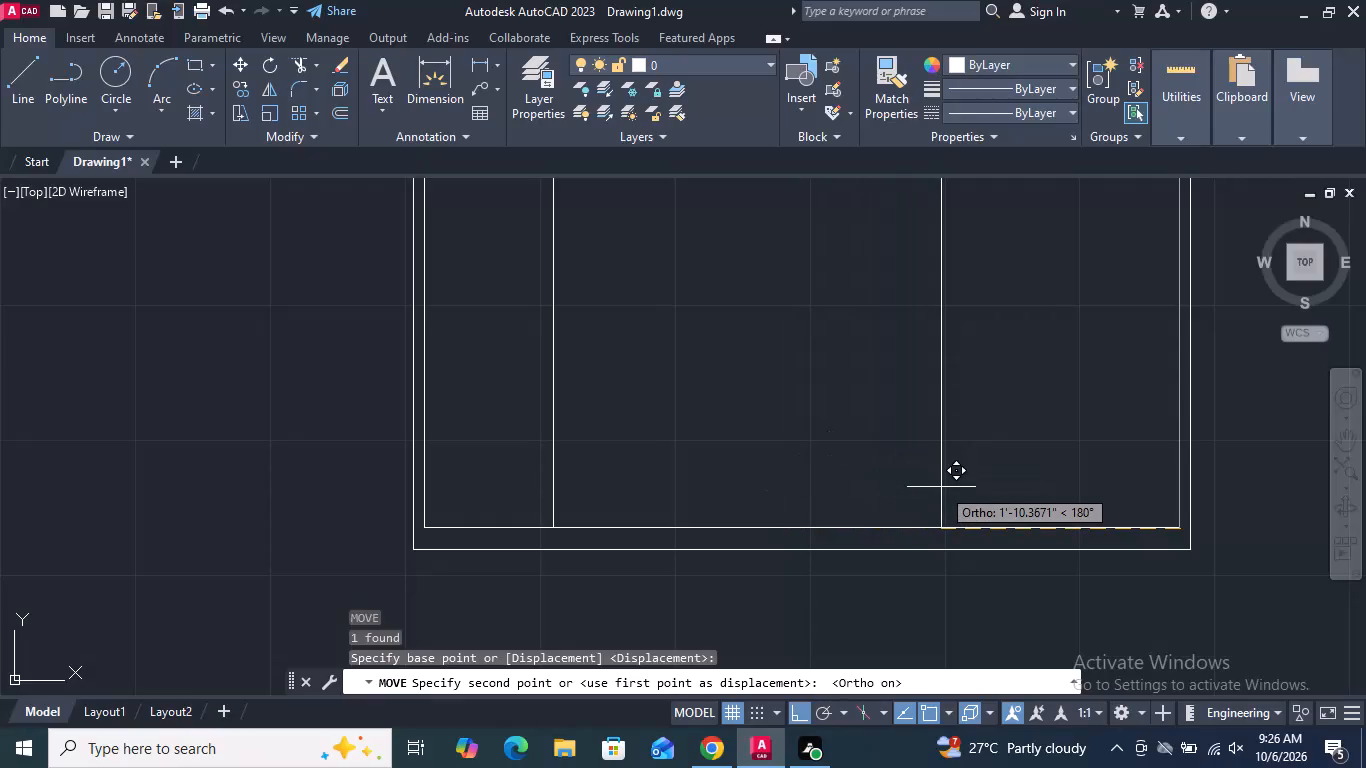
pyautogui.write("1'")
pyautogui.press('Return')
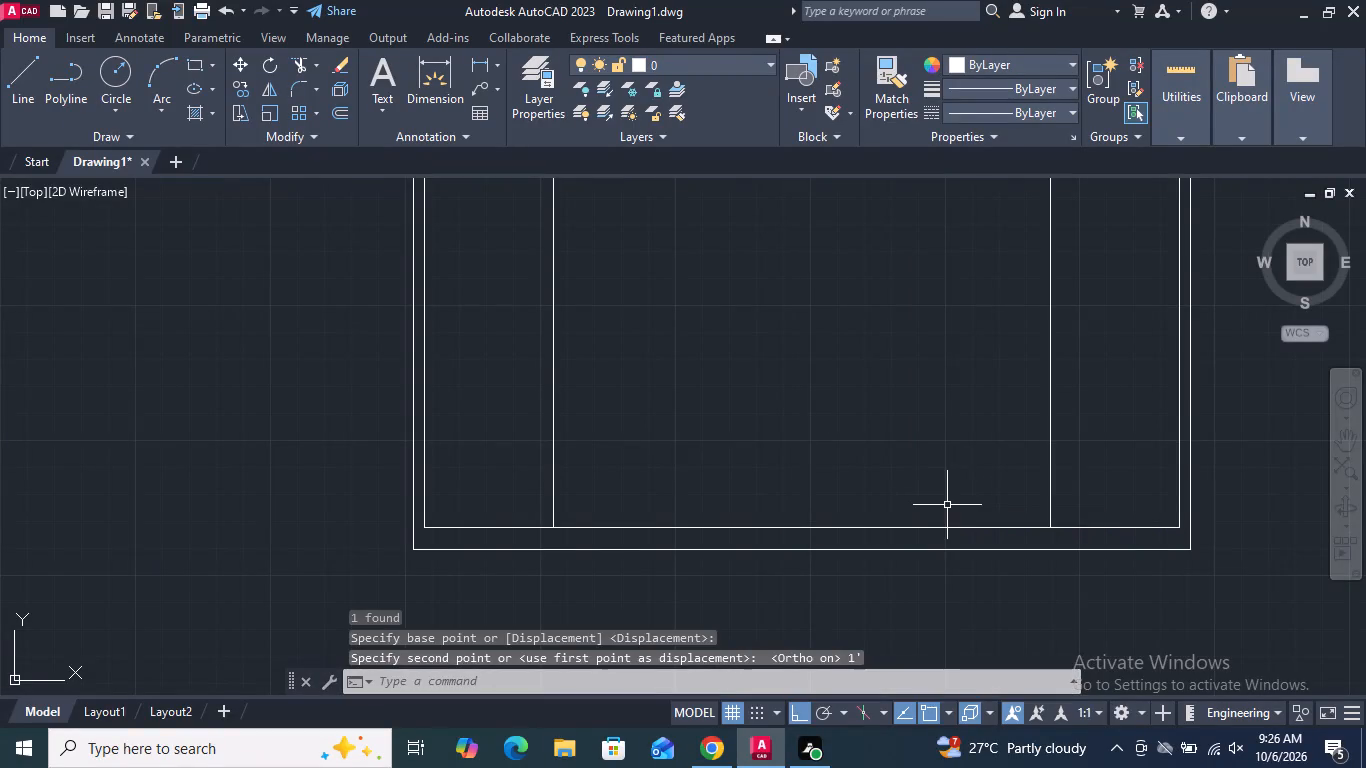
pyautogui.press('Return')
pyautogui.press('Return')
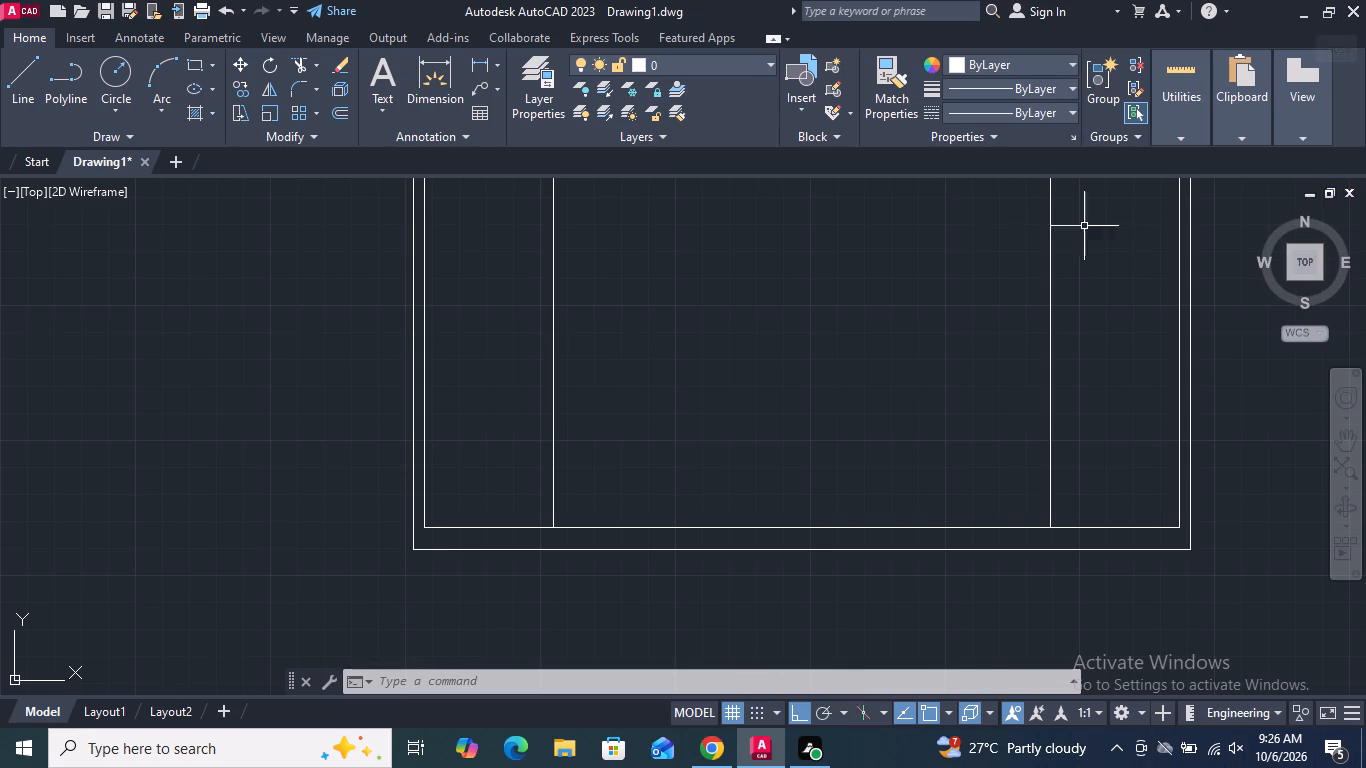
# Offset both interior vertical lines of the third door 3" toward its centre.
pyautogui.scroll(-3, 872, 530)
pyautogui.middleClick(855, 430)
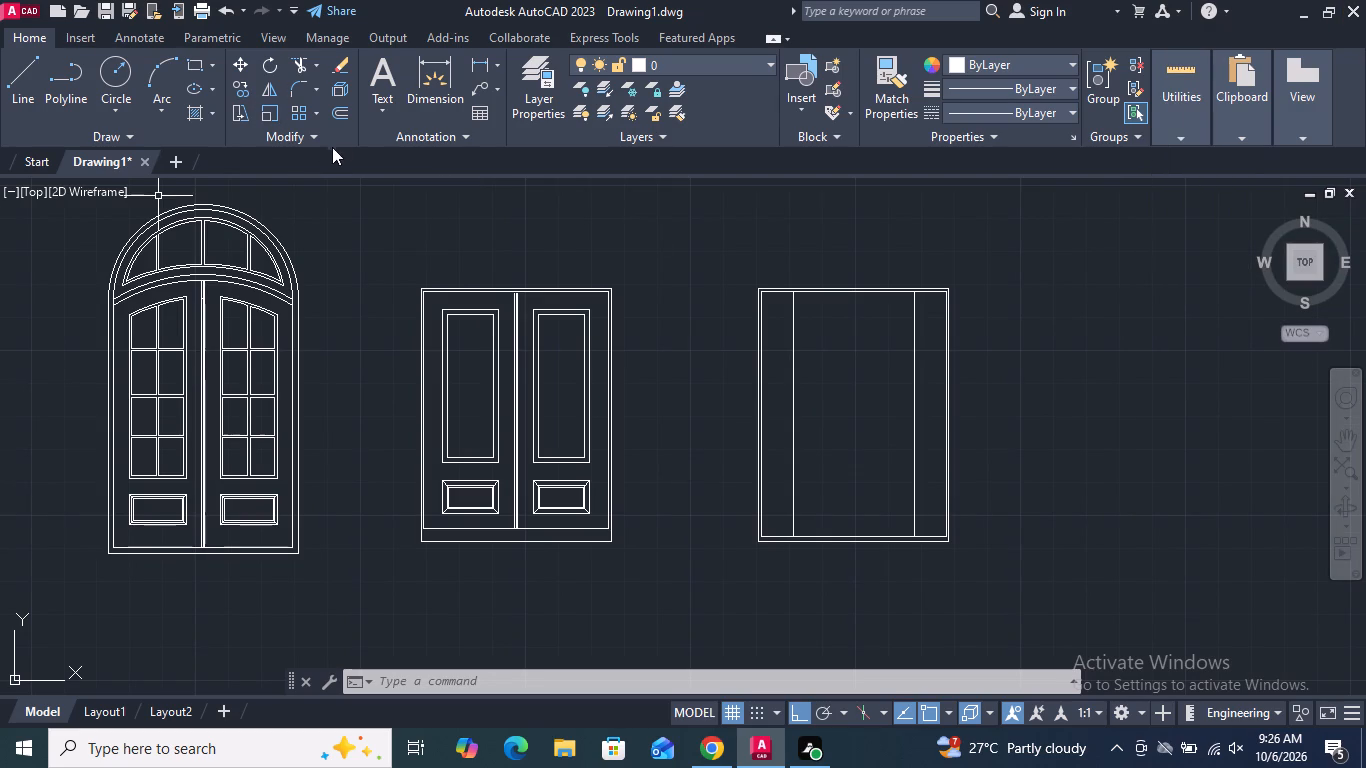
pyautogui.click(336, 113)
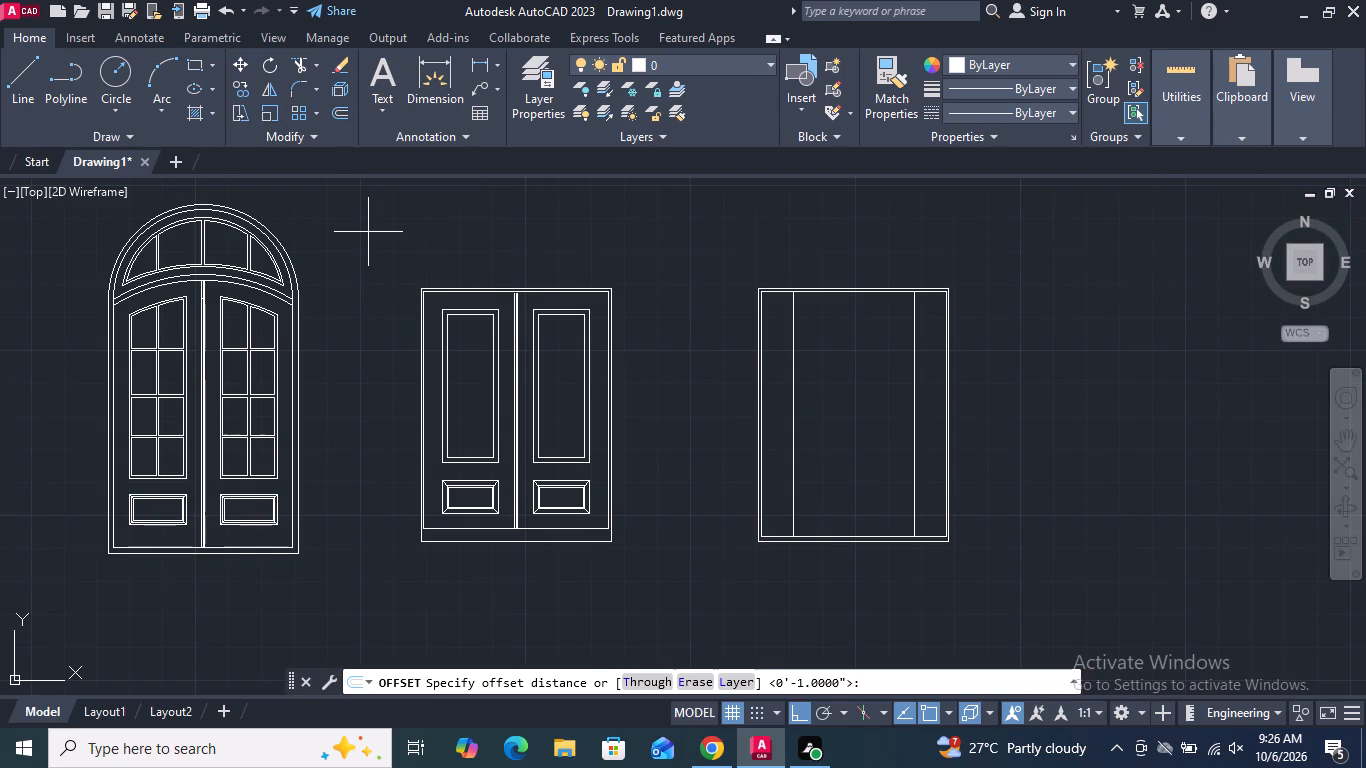
pyautogui.press('3')
pyautogui.hotkey('shift', '"')
pyautogui.press('Return')
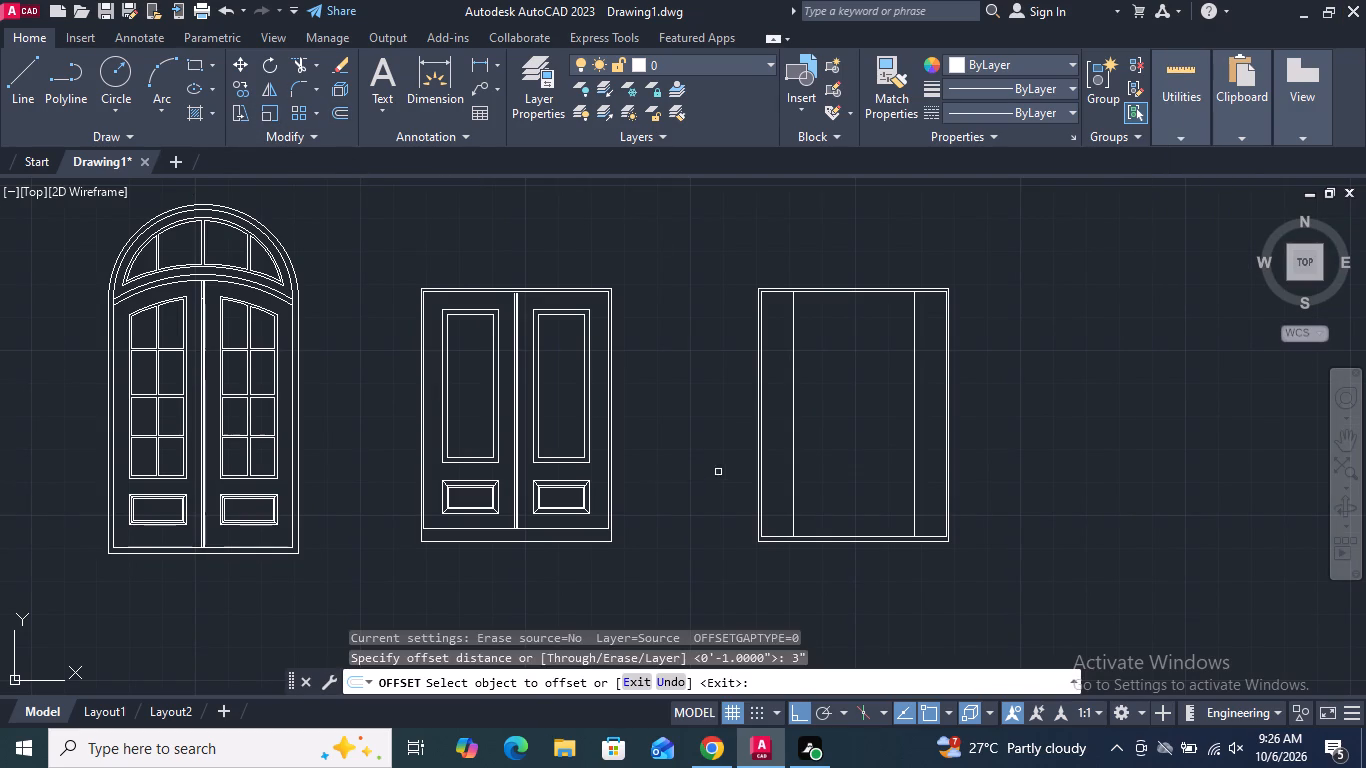
pyautogui.click(792, 398)
pyautogui.click(819, 391)
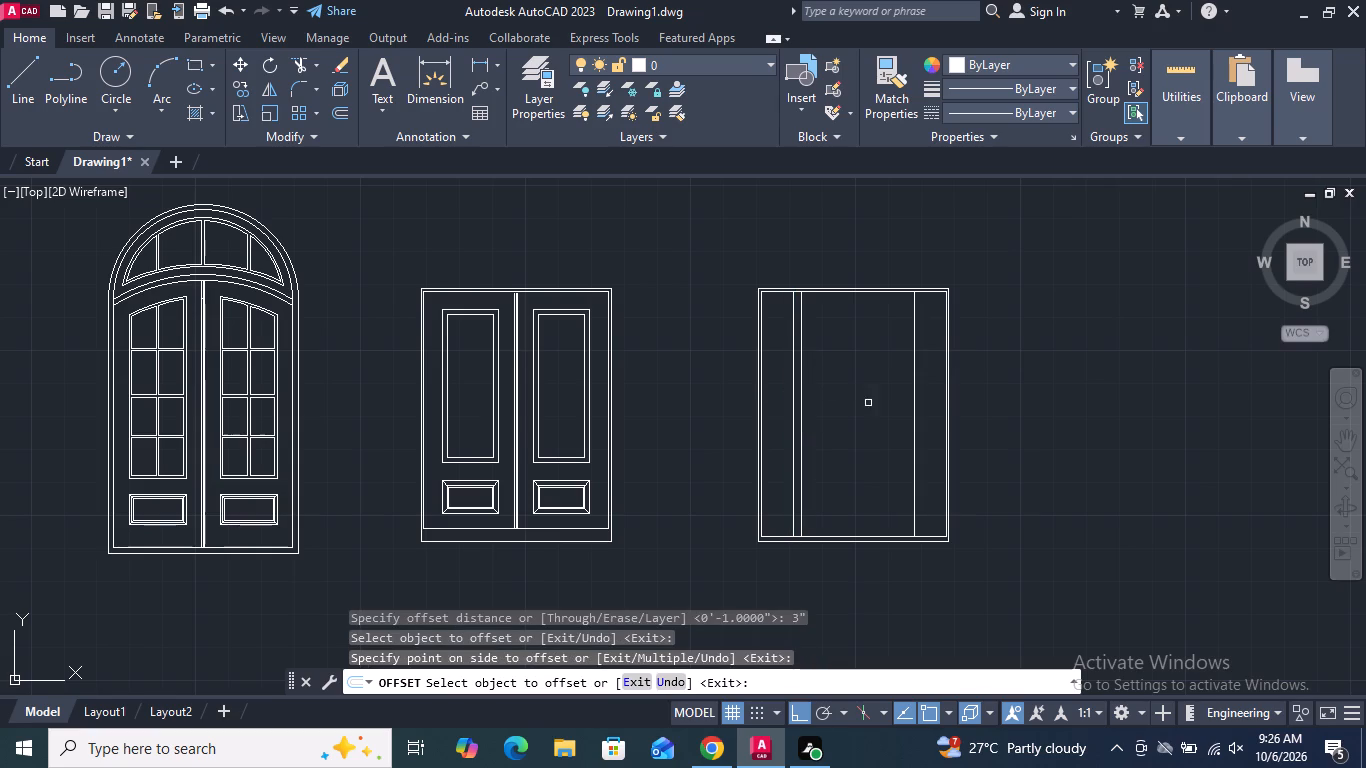
pyautogui.click(914, 395)
pyautogui.click(898, 401)
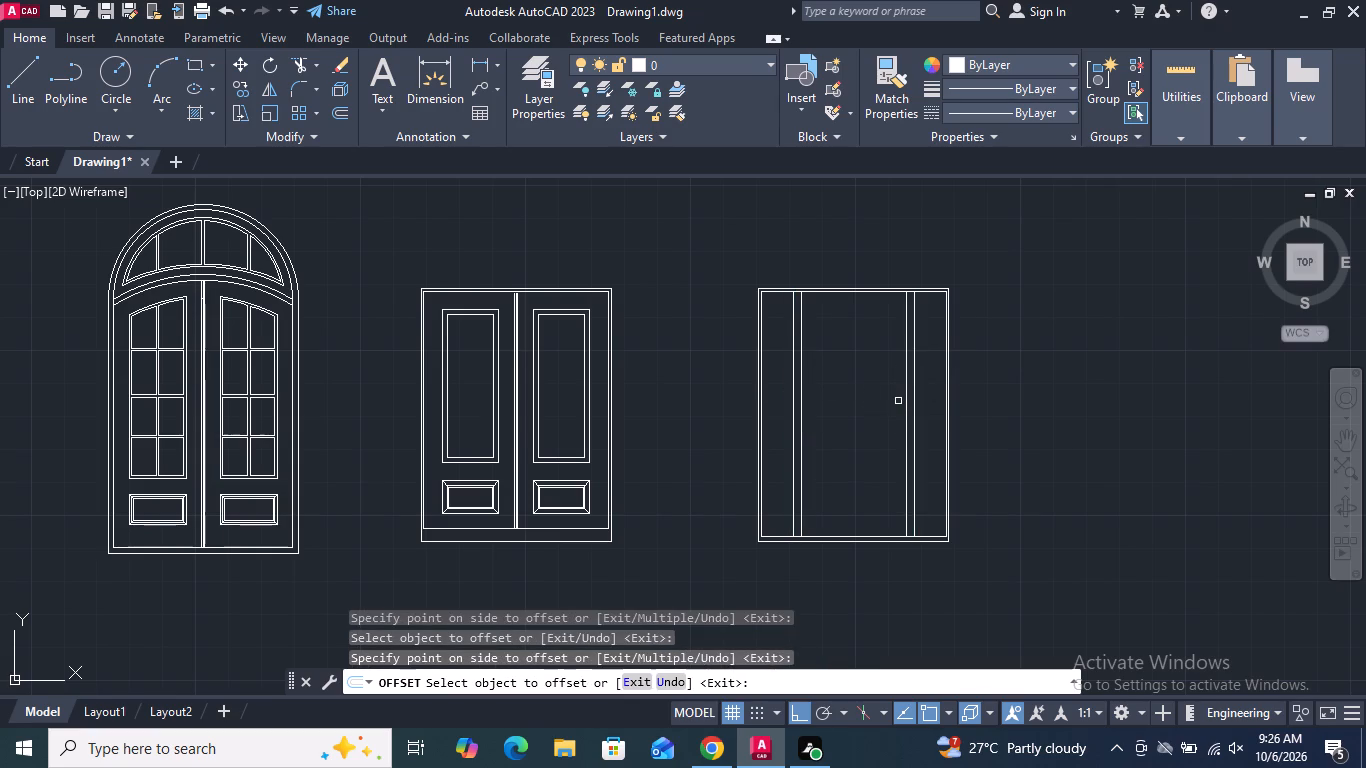
pyautogui.press('Return')
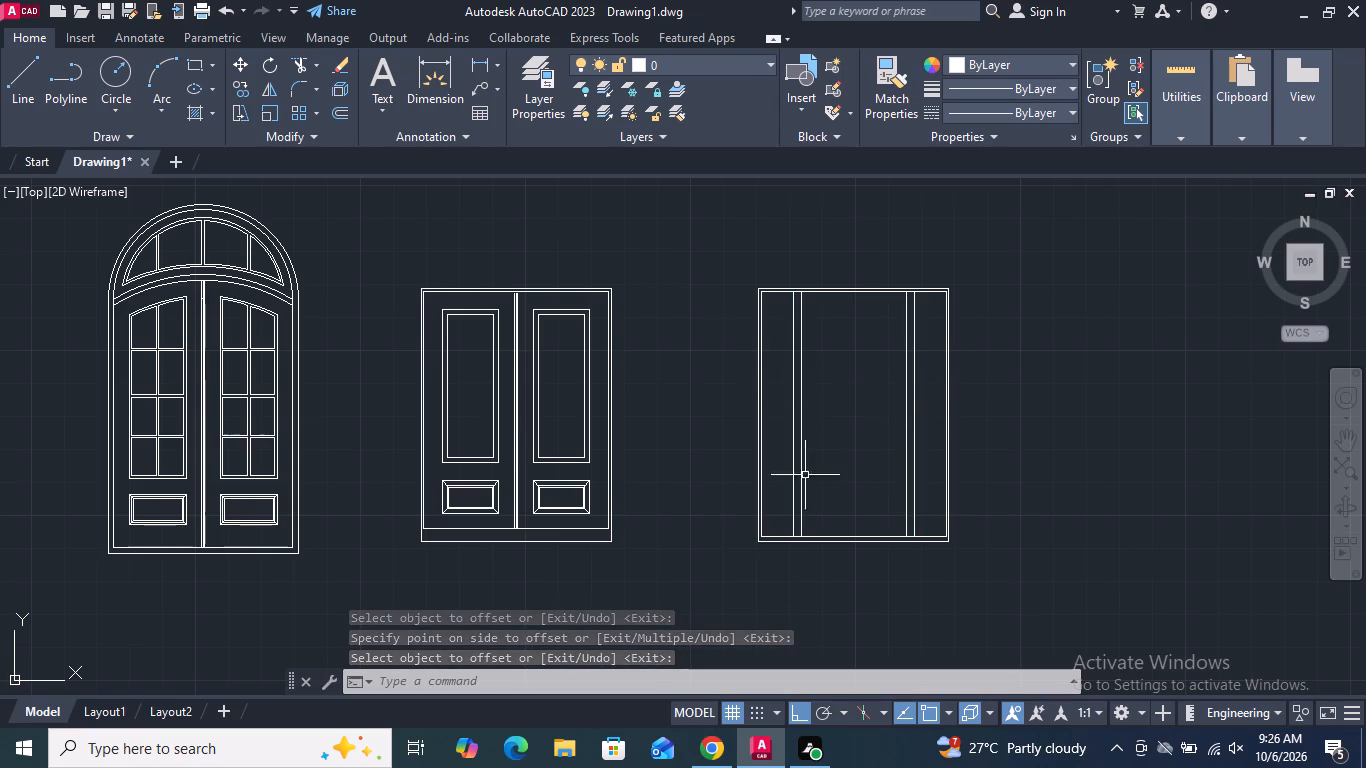
# Extend the four interior vertical lines of the third door down to the outer bottom frame edge.
pyautogui.scroll(2, 866, 620)
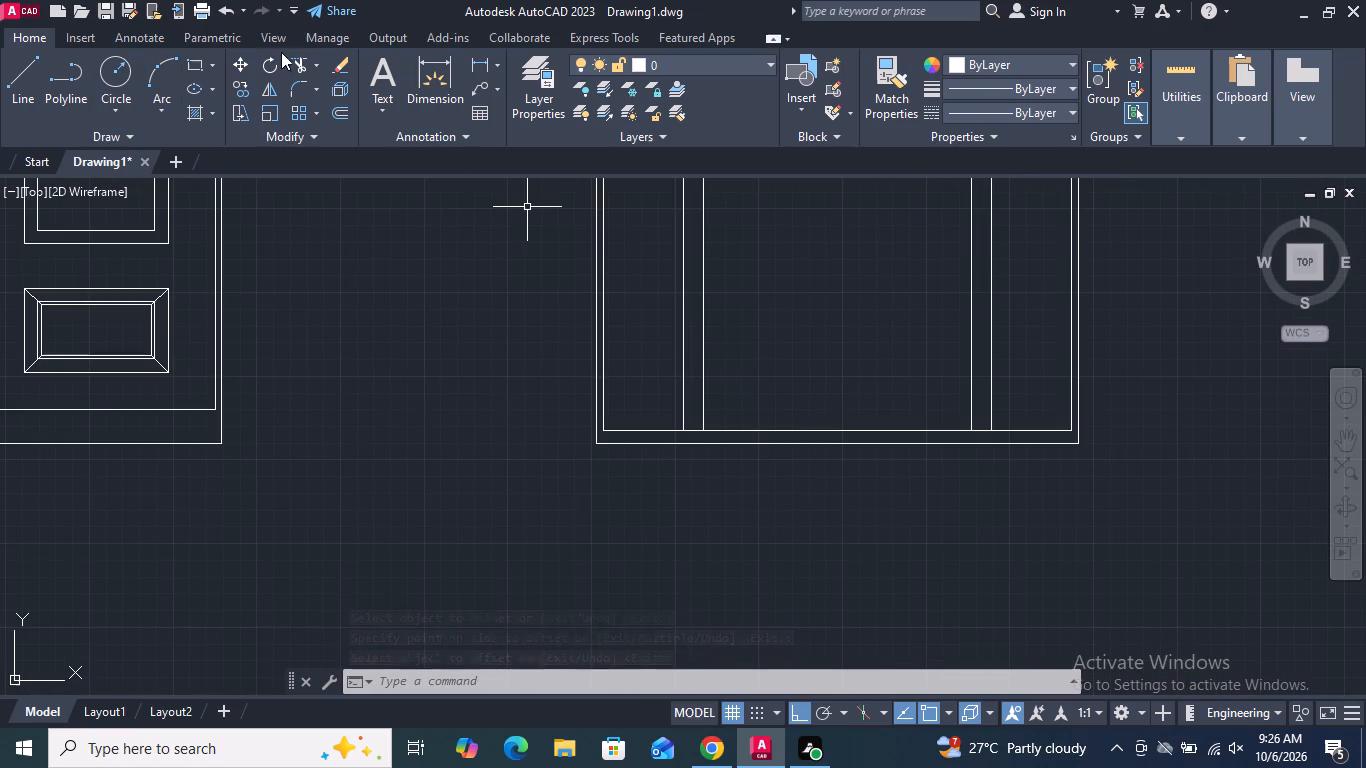
pyautogui.click(312, 58)
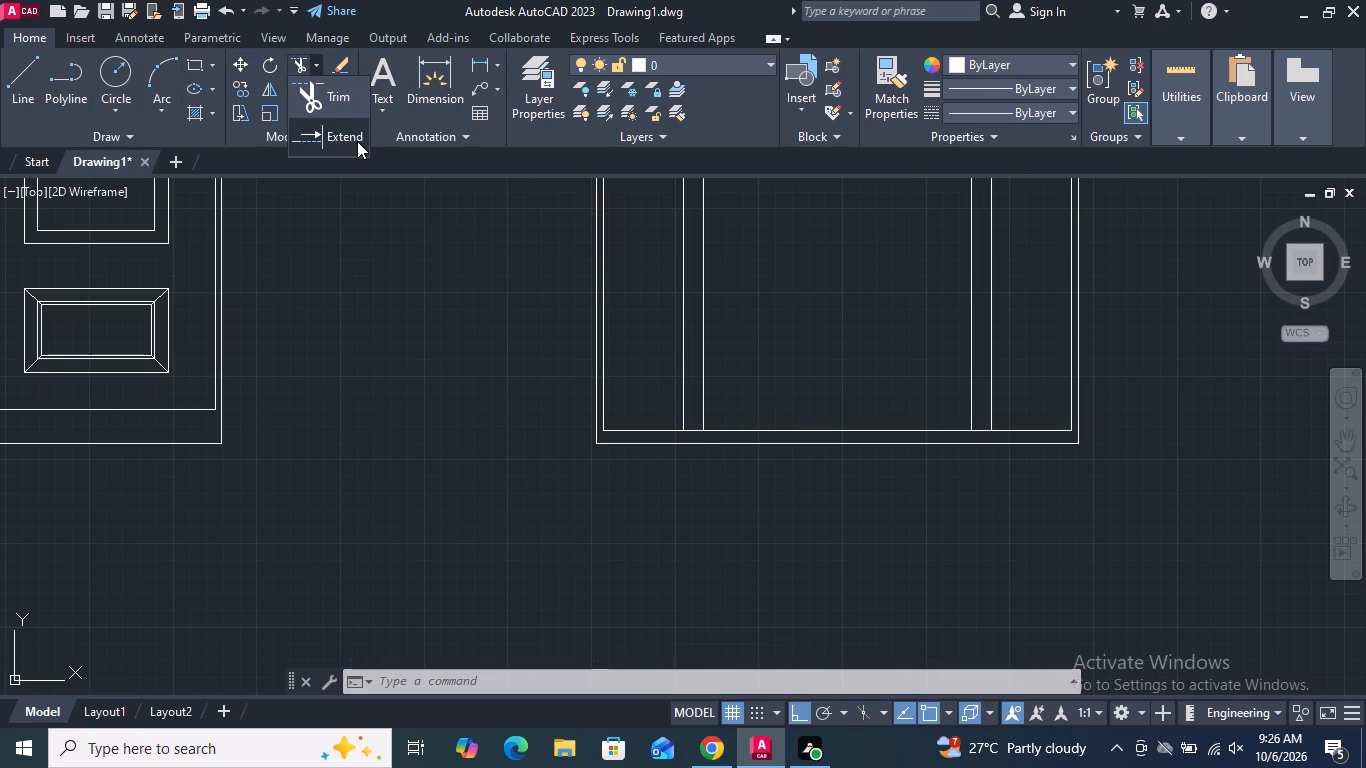
pyautogui.click(357, 141)
pyautogui.scroll(2, 726, 462)
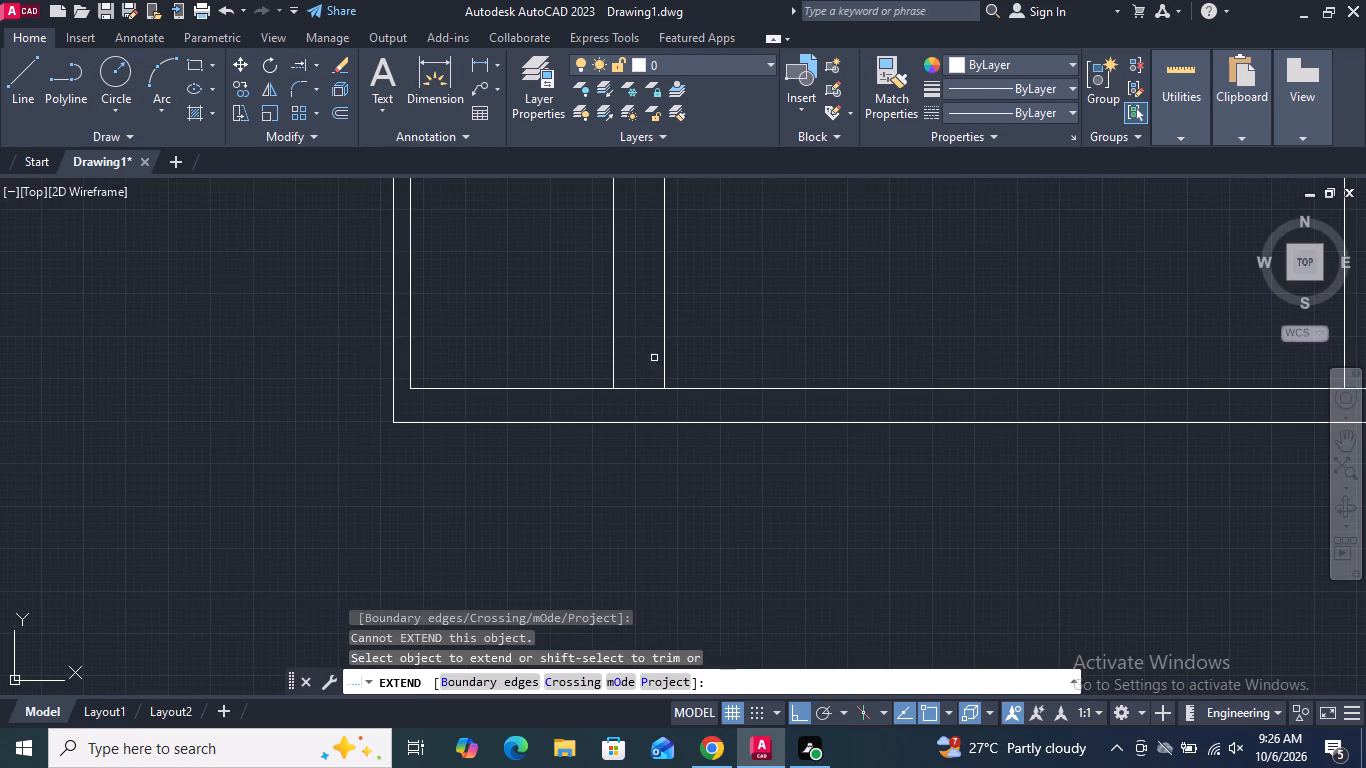
pyautogui.click(666, 375)
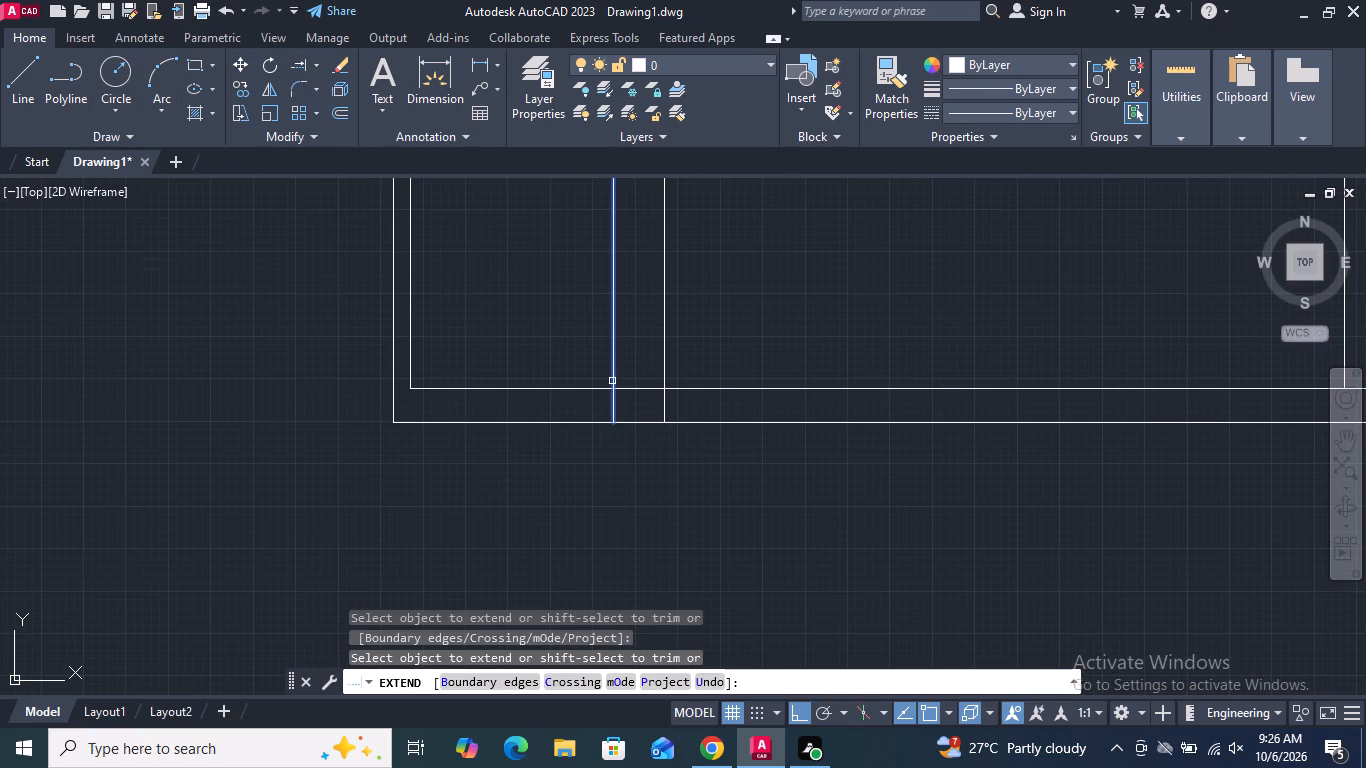
pyautogui.click(612, 381)
pyautogui.scroll(-2, 584, 403)
pyautogui.scroll(2, 912, 390)
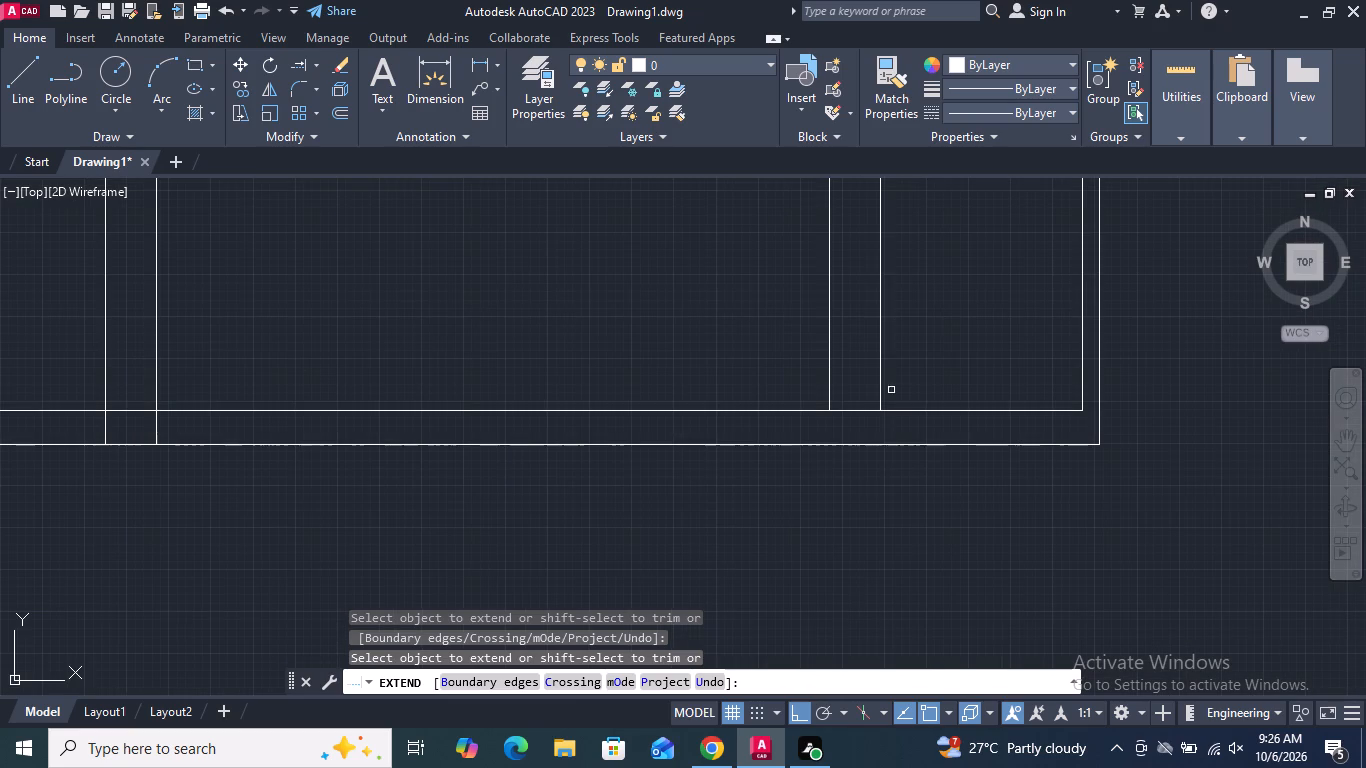
pyautogui.click(879, 401)
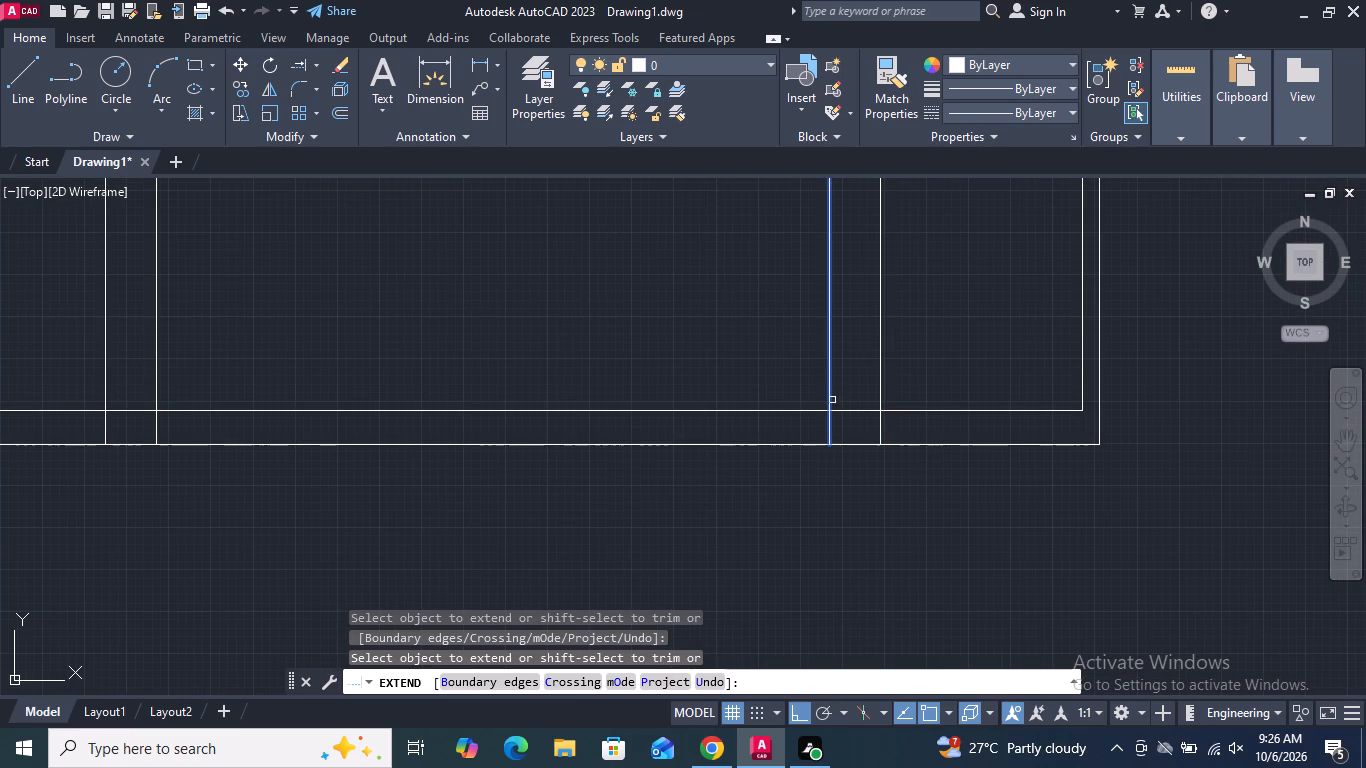
pyautogui.click(830, 399)
pyautogui.press('Return')
# Trim the third door's inner bottom frame line between each pair of interior vertical lines.
pyautogui.scroll(-3, 809, 432)
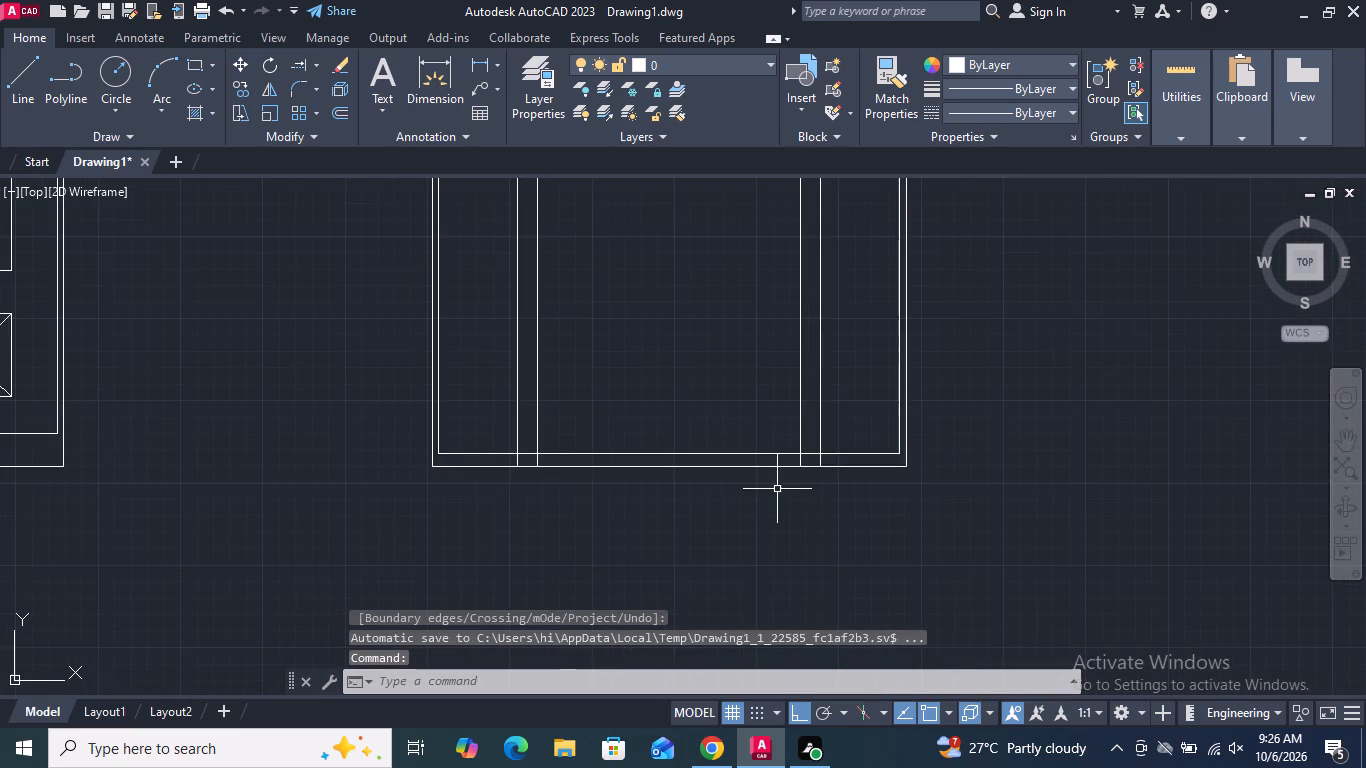
pyautogui.scroll(-2, 777, 489)
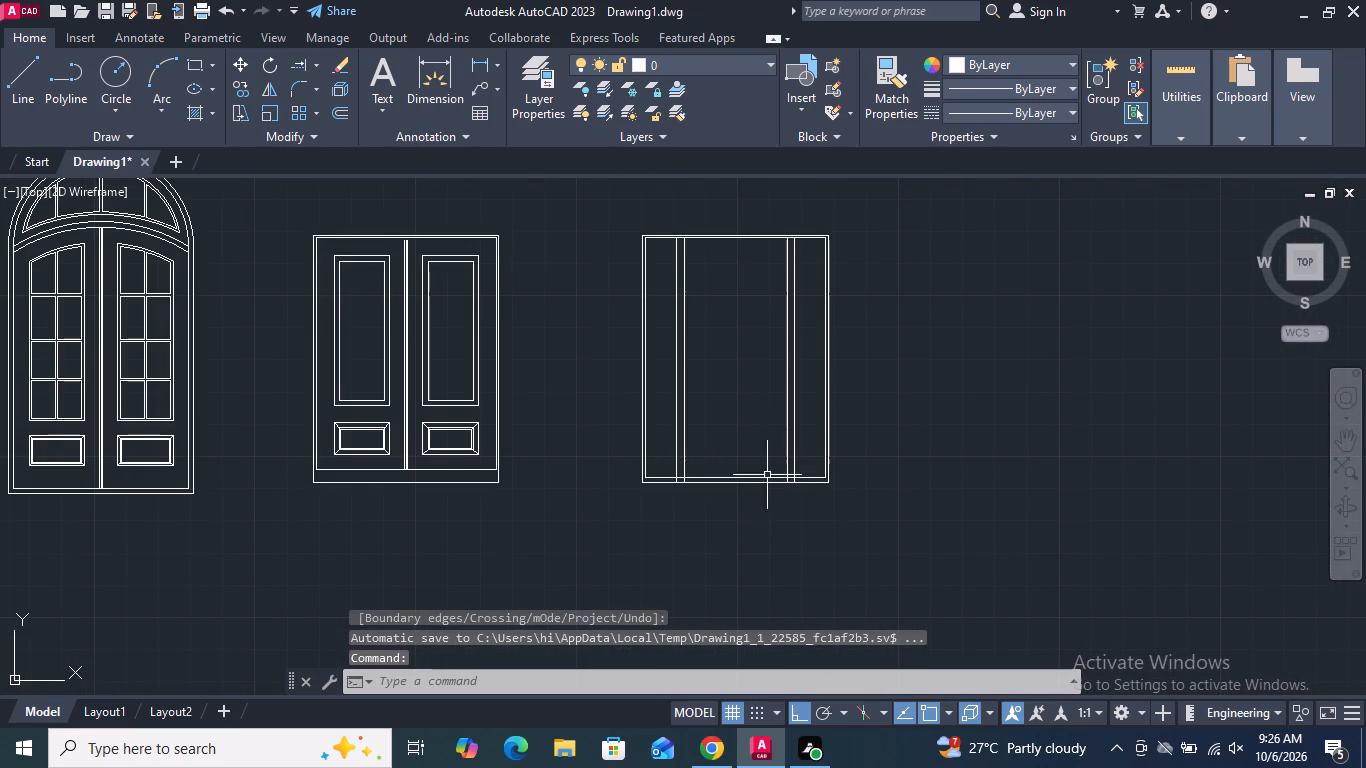
pyautogui.scroll(2, 685, 520)
pyautogui.click(315, 66)
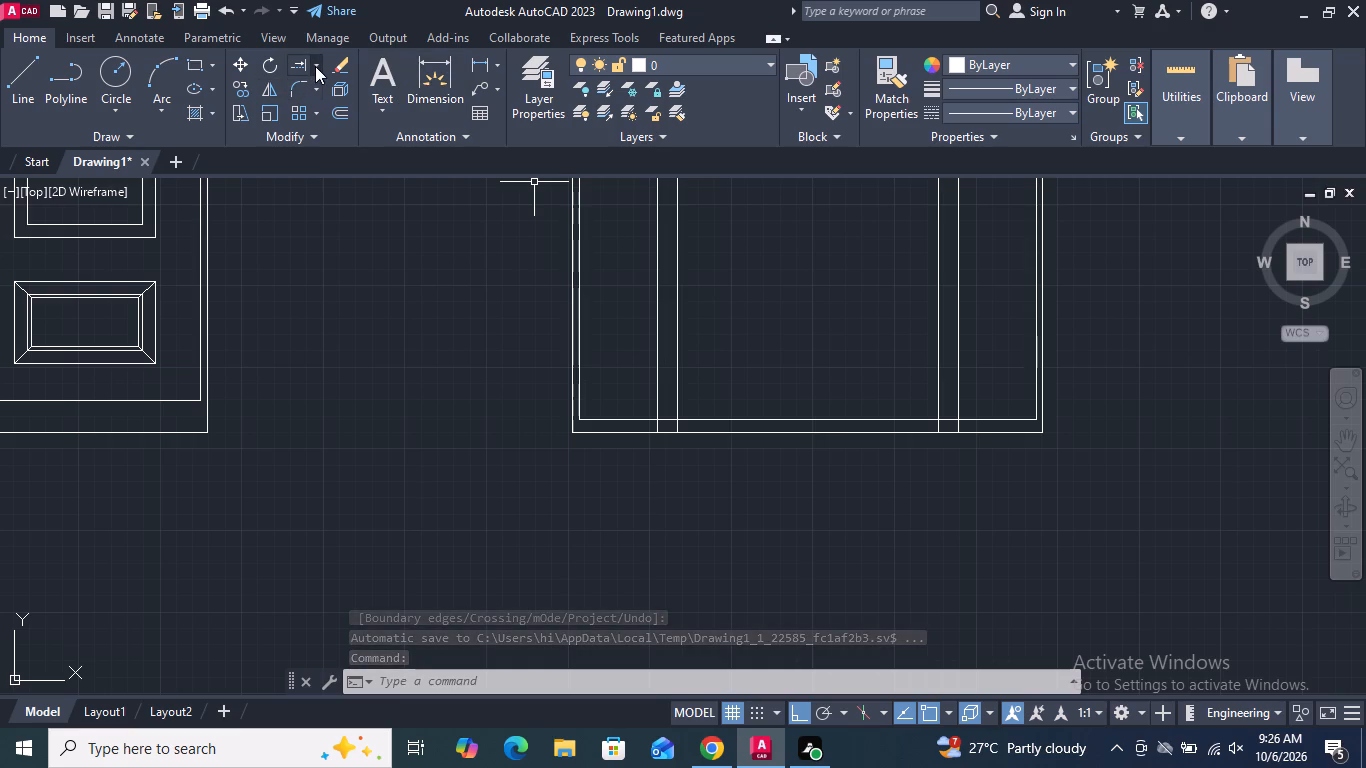
pyautogui.click(319, 96)
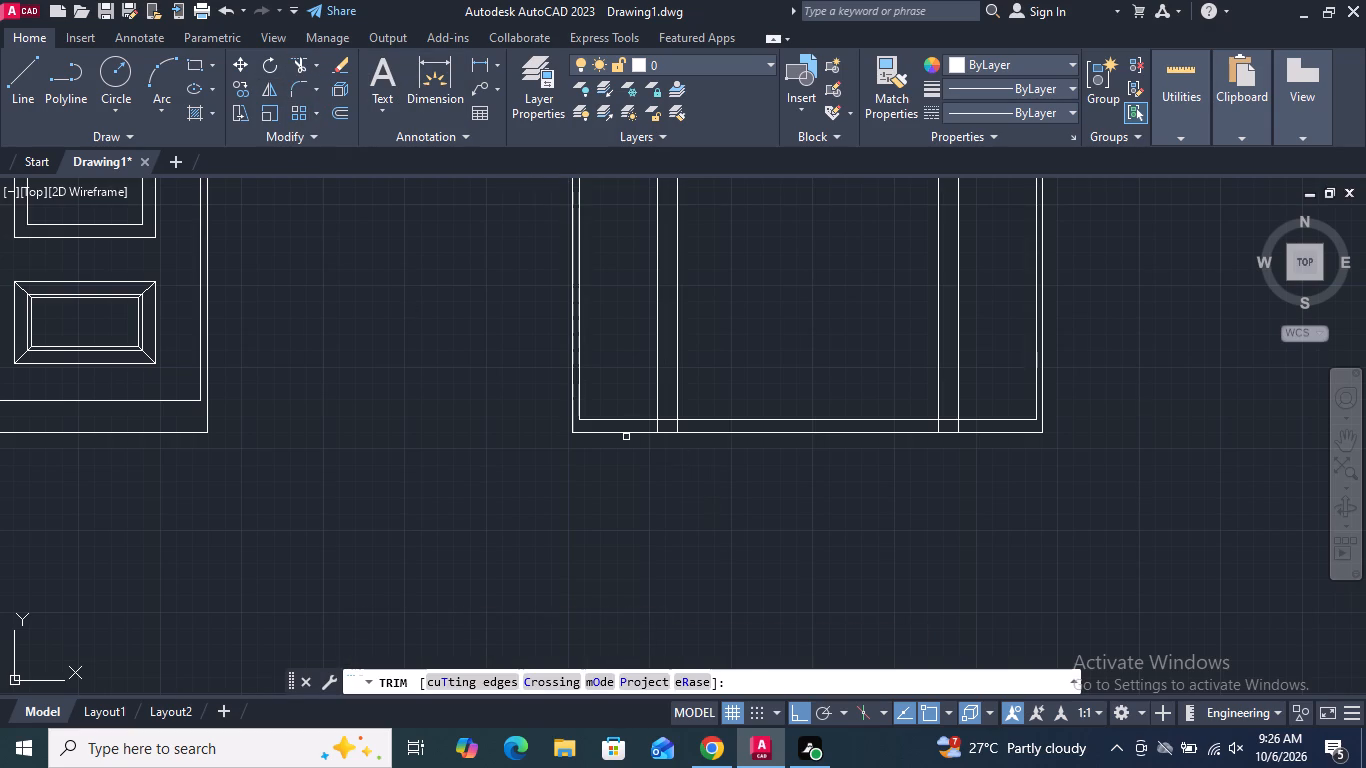
pyautogui.scroll(3, 671, 422)
pyautogui.moveTo(662, 395); pyautogui.dragTo(660, 429)
pyautogui.scroll(-2, 660, 429)
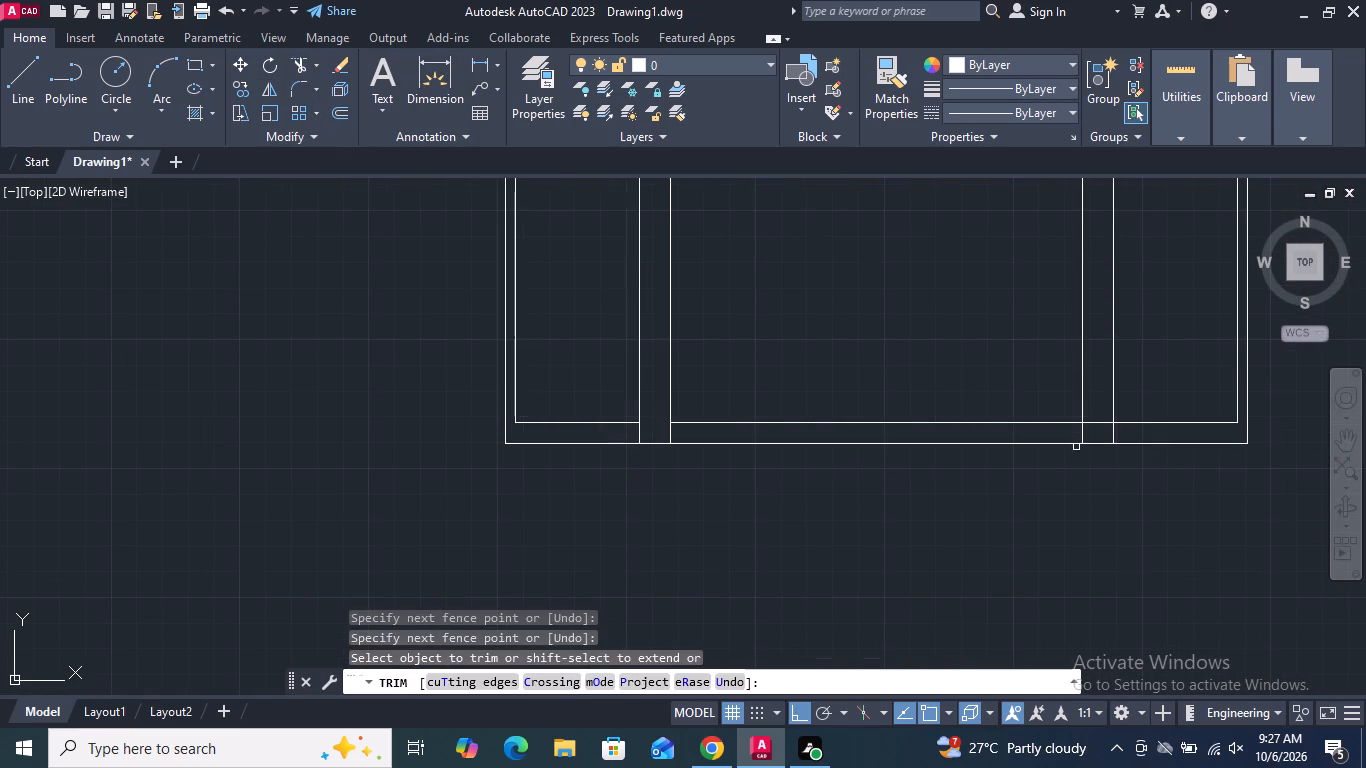
pyautogui.scroll(2, 1092, 426)
pyautogui.moveTo(1090, 405); pyautogui.dragTo(1094, 437)
# Draw a tall rectangle for the upper panel in the third door's central section, clear of the vertical lines.
pyautogui.scroll(-4, 1094, 438)
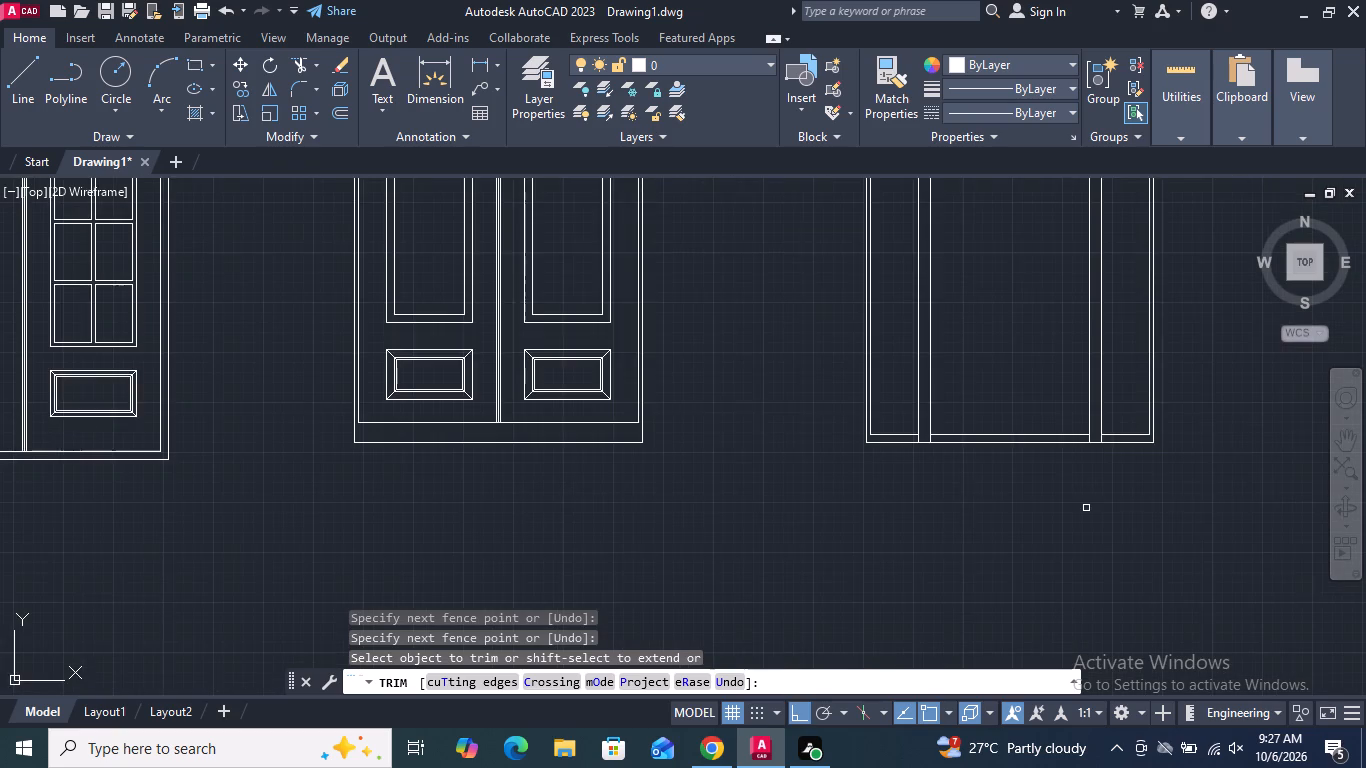
pyautogui.scroll(-1, 1086, 508)
pyautogui.moveTo(1100, 499); pyautogui.dragTo(974, 571, button='middle')
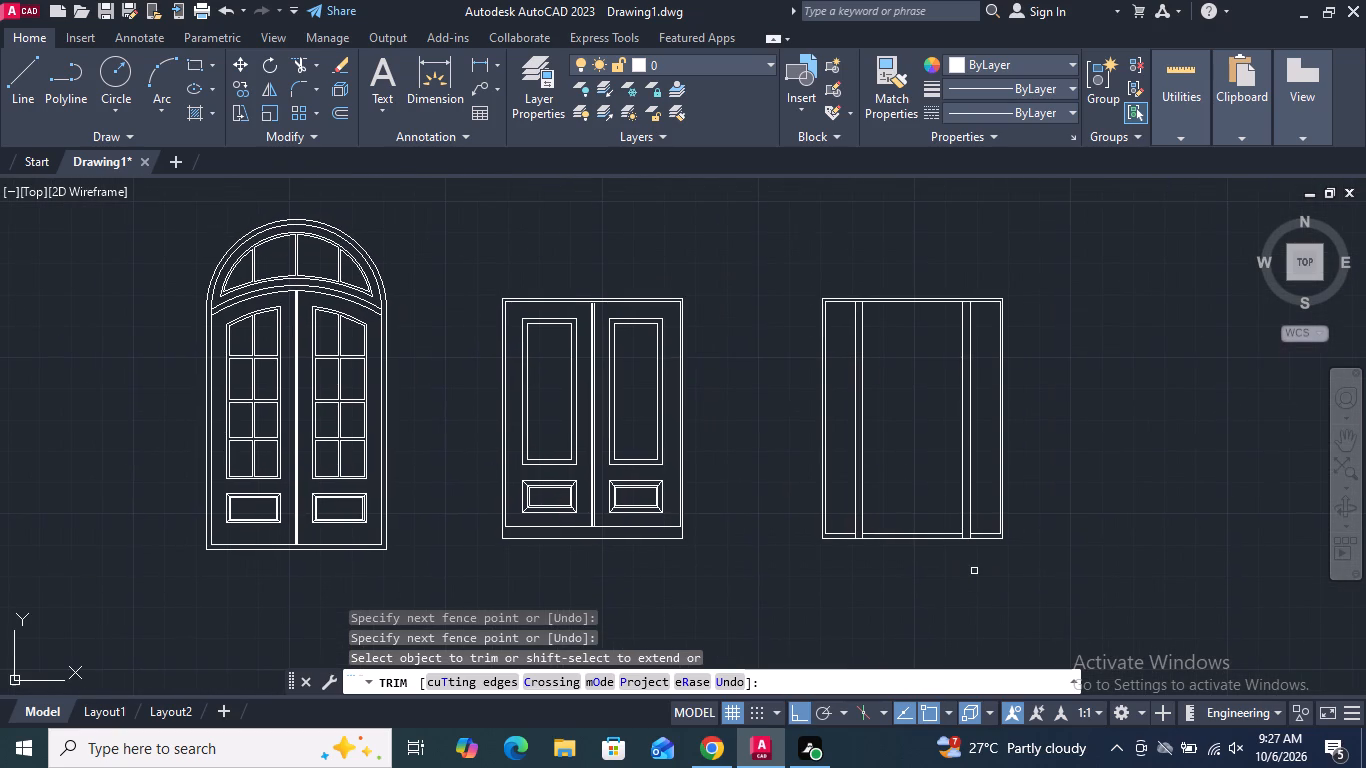
pyautogui.scroll(-1, 974, 600)
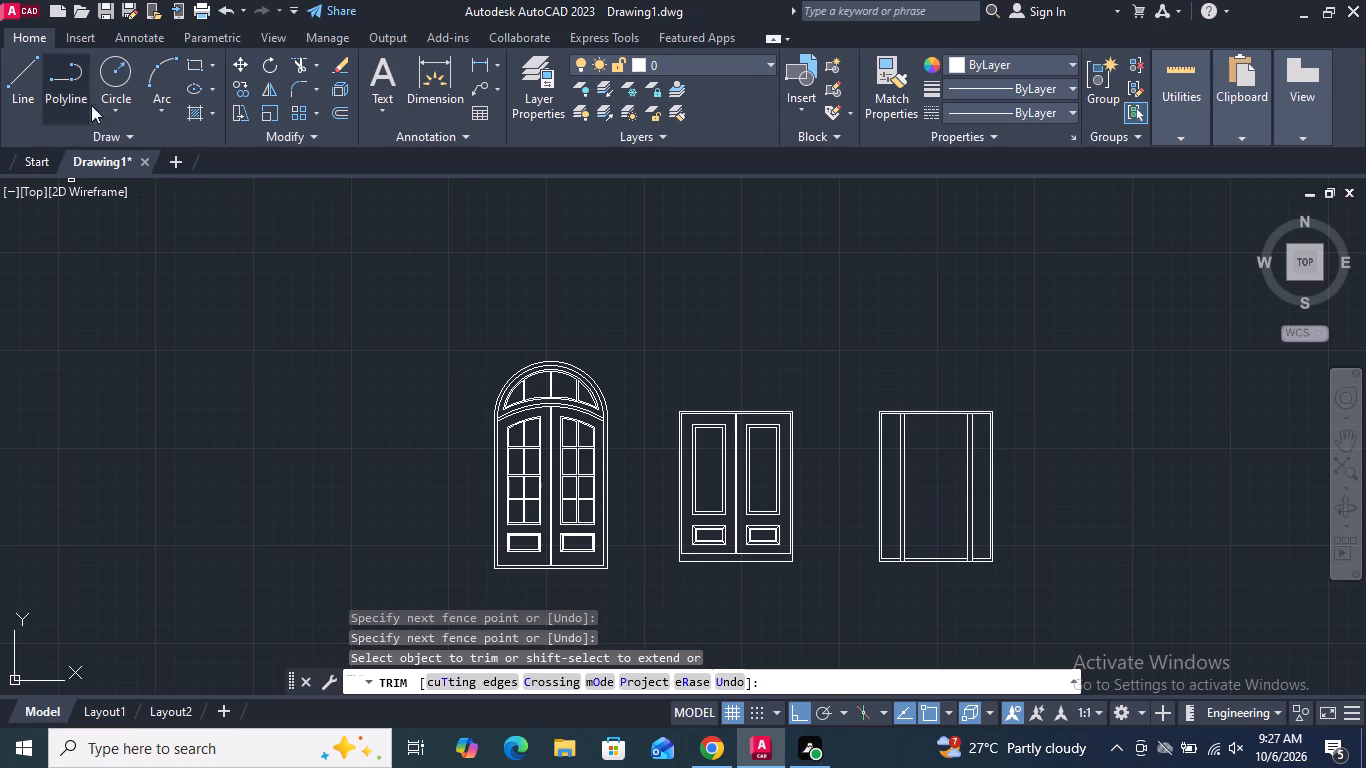
pyautogui.click(189, 72)
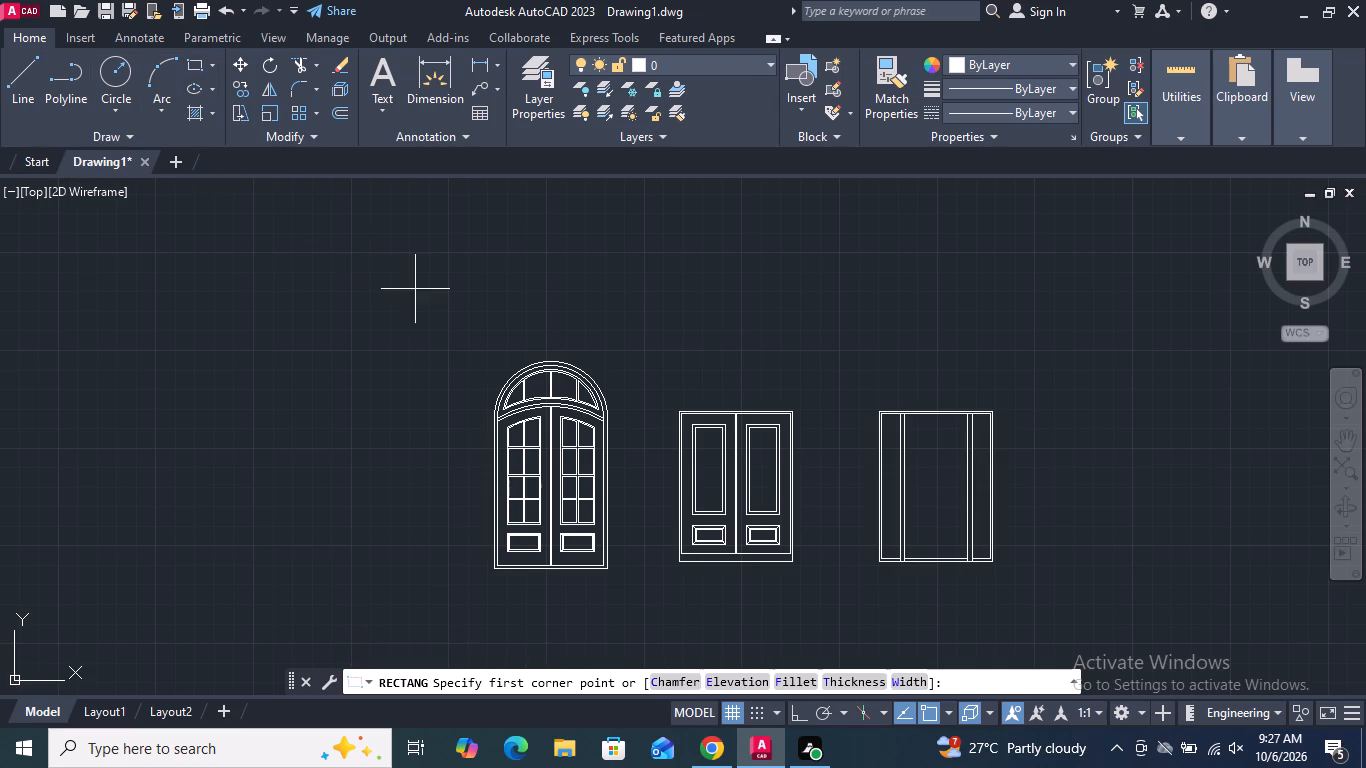
pyautogui.scroll(1, 936, 486)
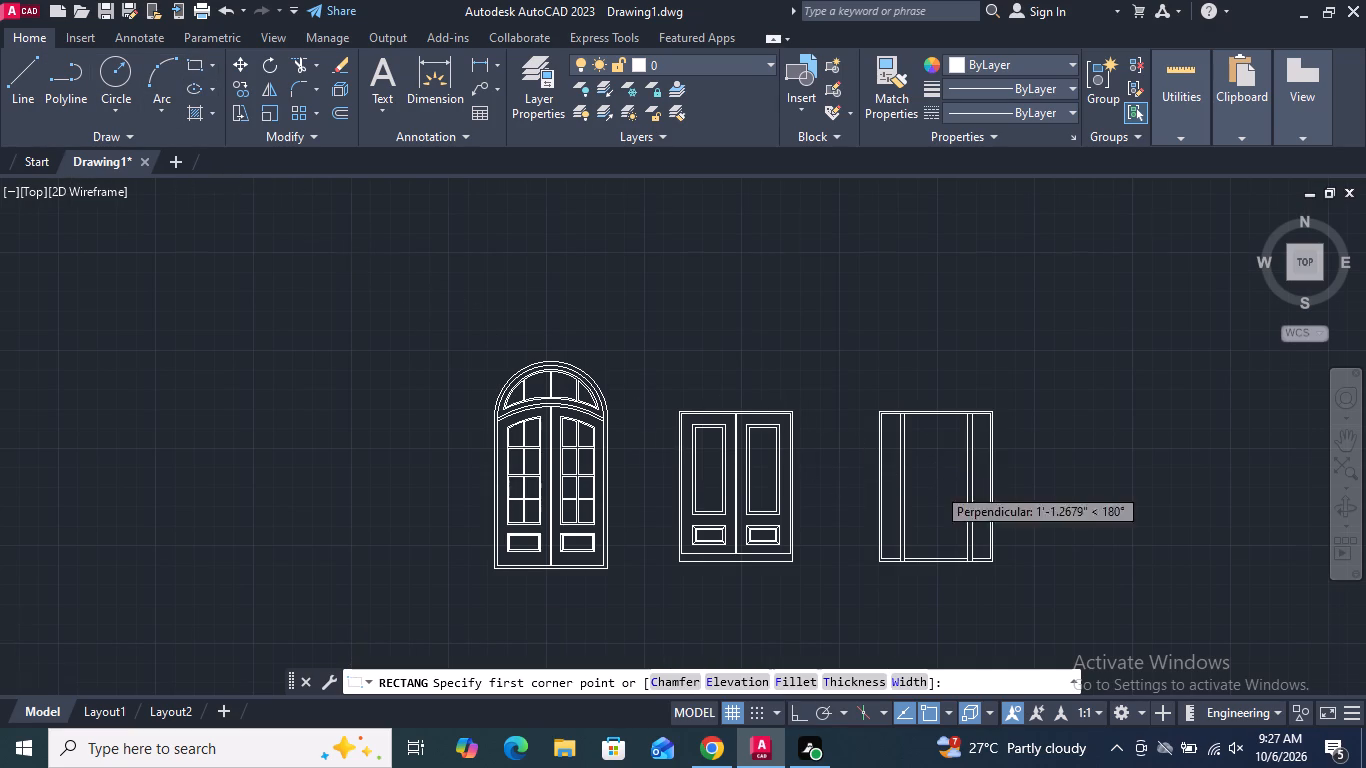
pyautogui.moveTo(931, 498); pyautogui.dragTo(892, 445, button='middle')
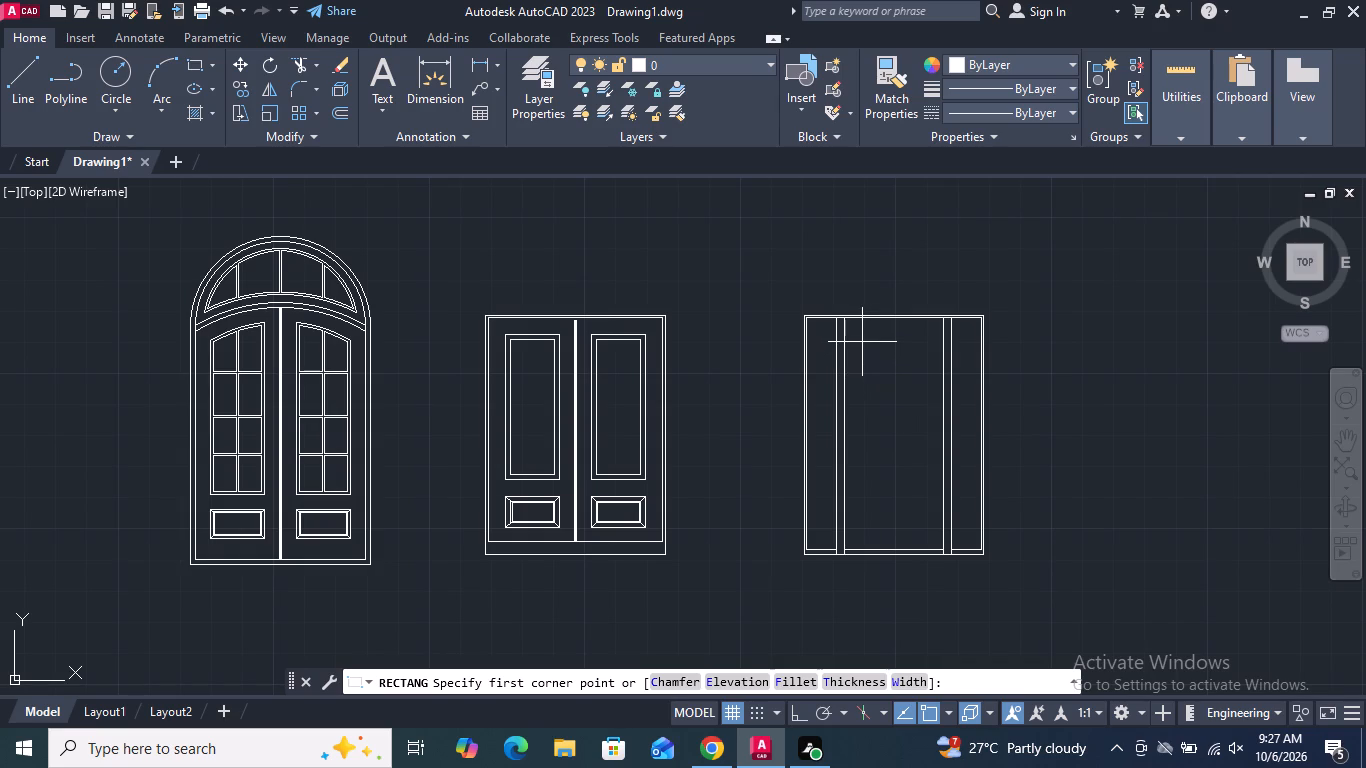
pyautogui.click(860, 340)
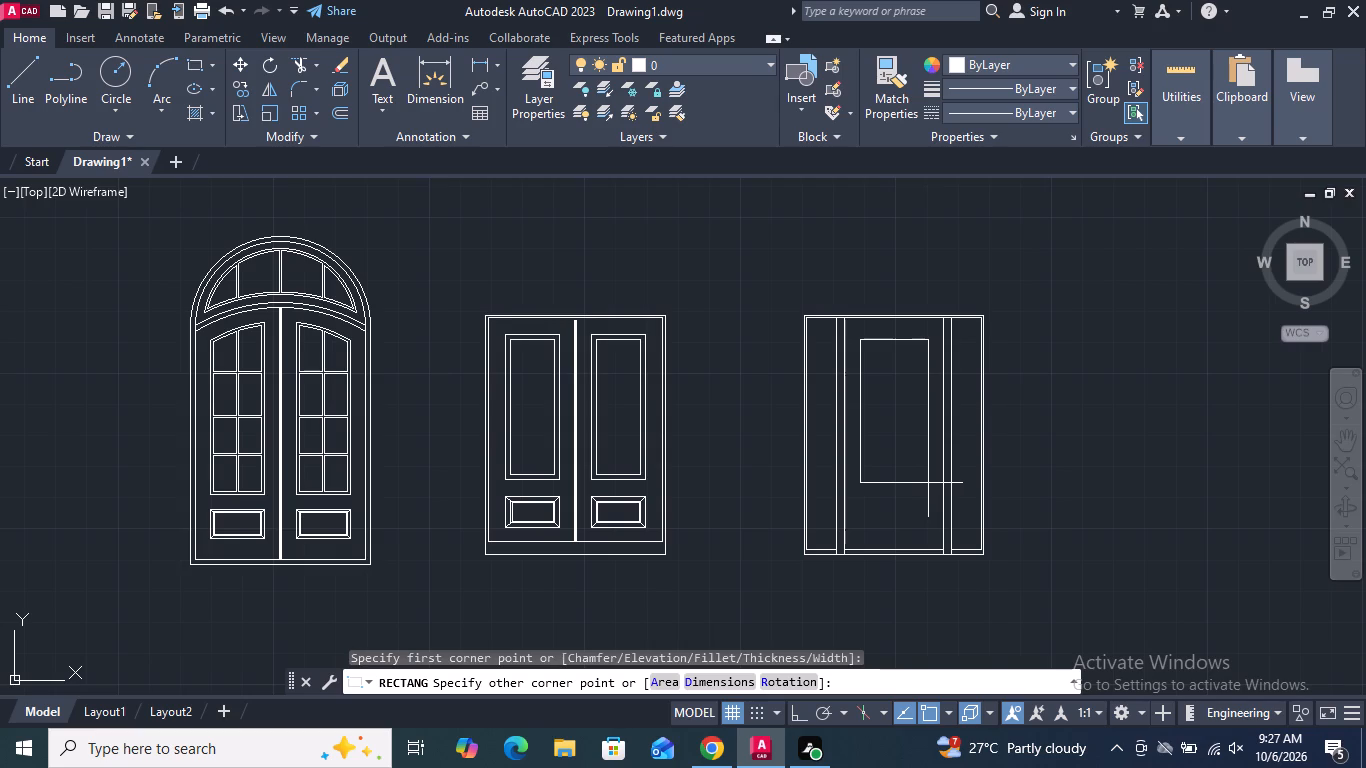
pyautogui.click(928, 483)
# Draw a shorter rectangle below the third door's upper panel, aligned with that panel's side edges.
pyautogui.scroll(1, 865, 592)
pyautogui.moveTo(863, 587); pyautogui.dragTo(828, 538, button='middle')
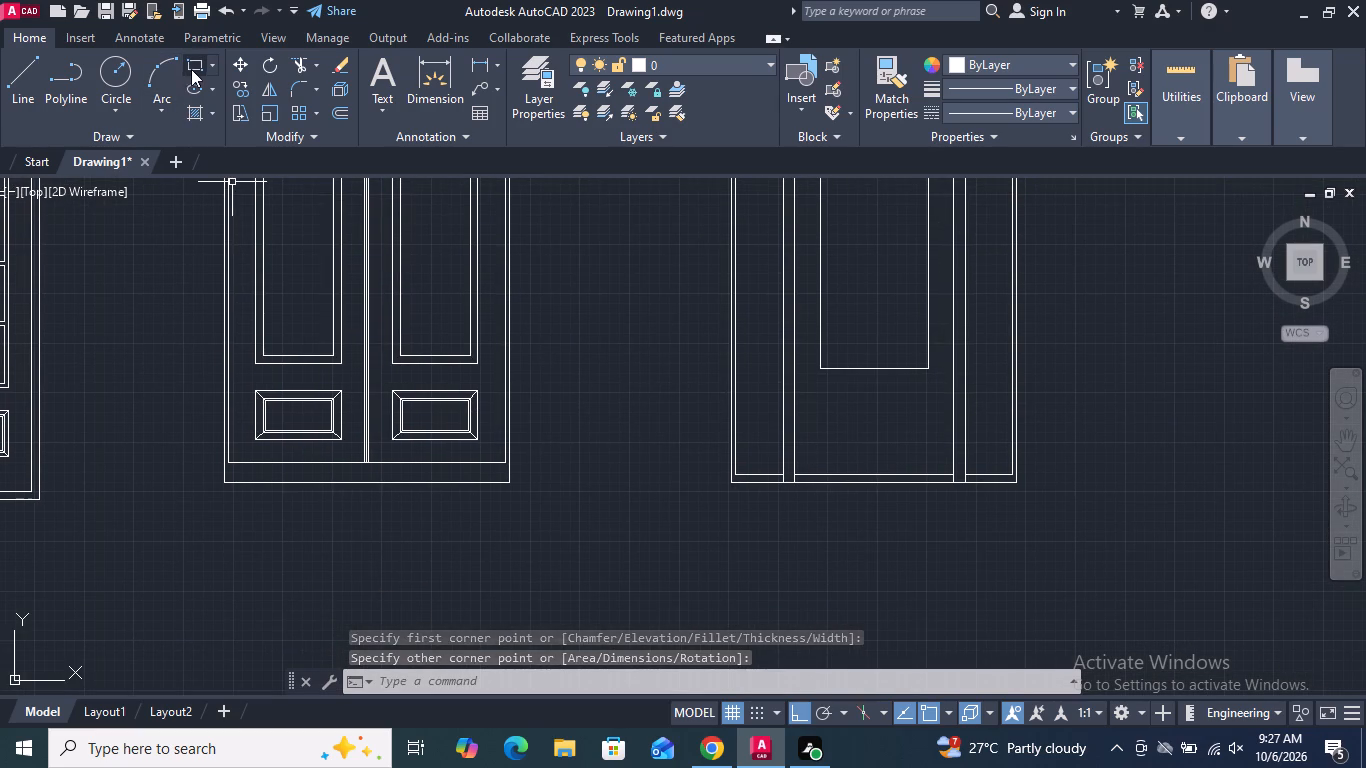
pyautogui.click(192, 69)
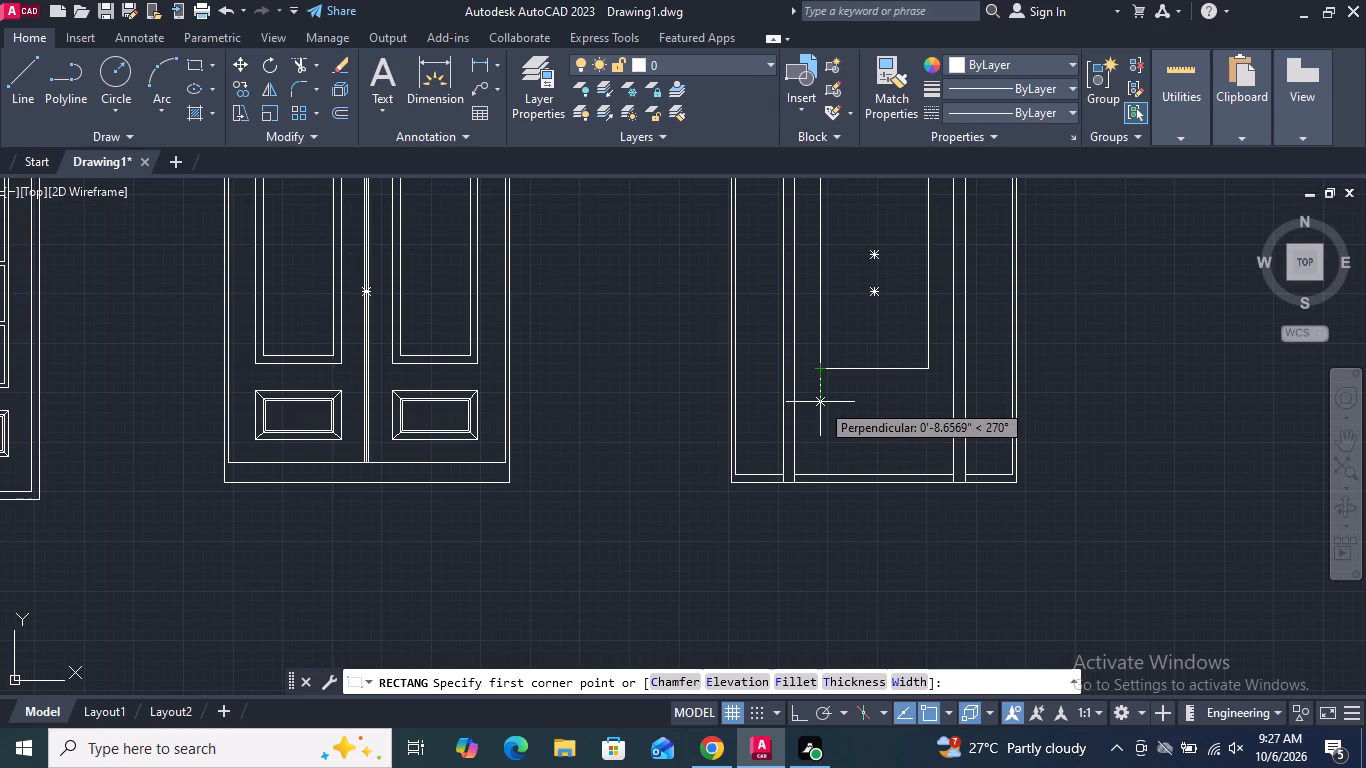
pyautogui.scroll(1, 820, 402)
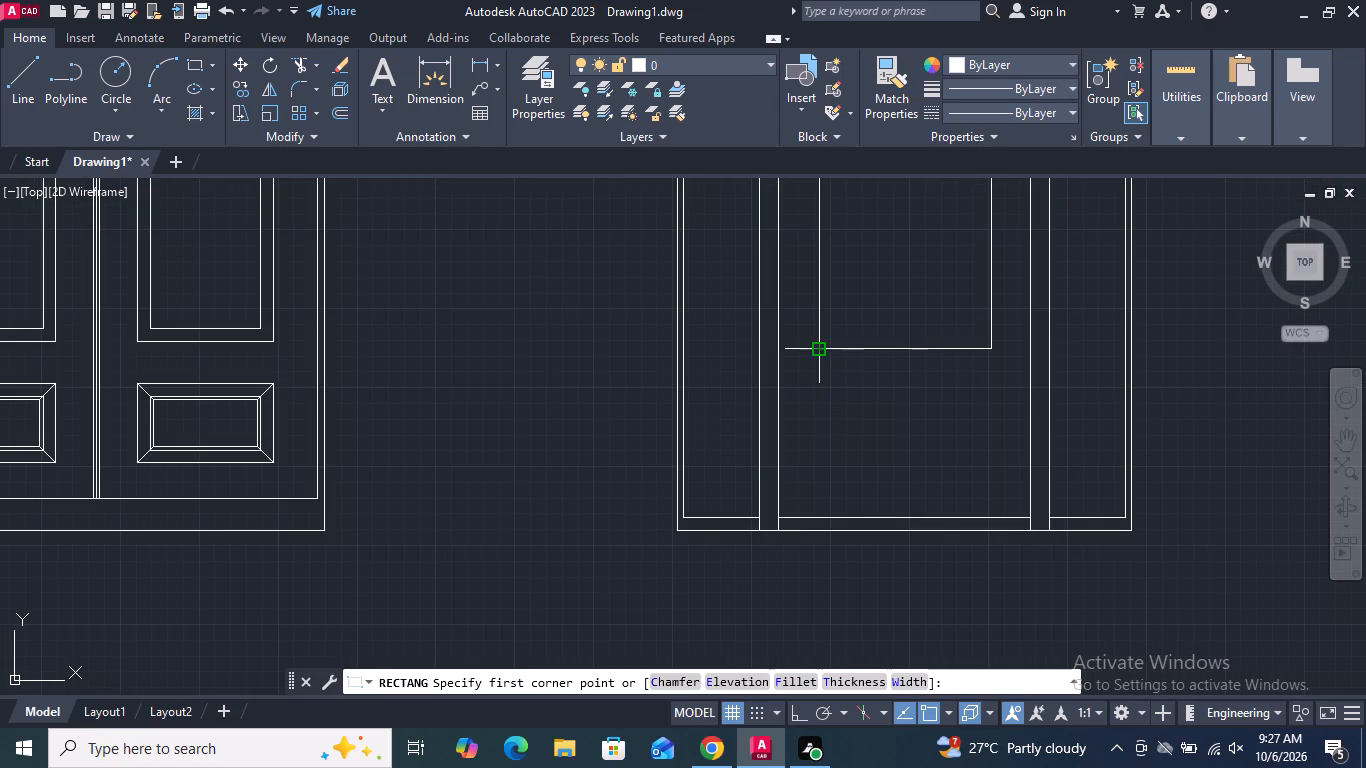
pyautogui.click(817, 386)
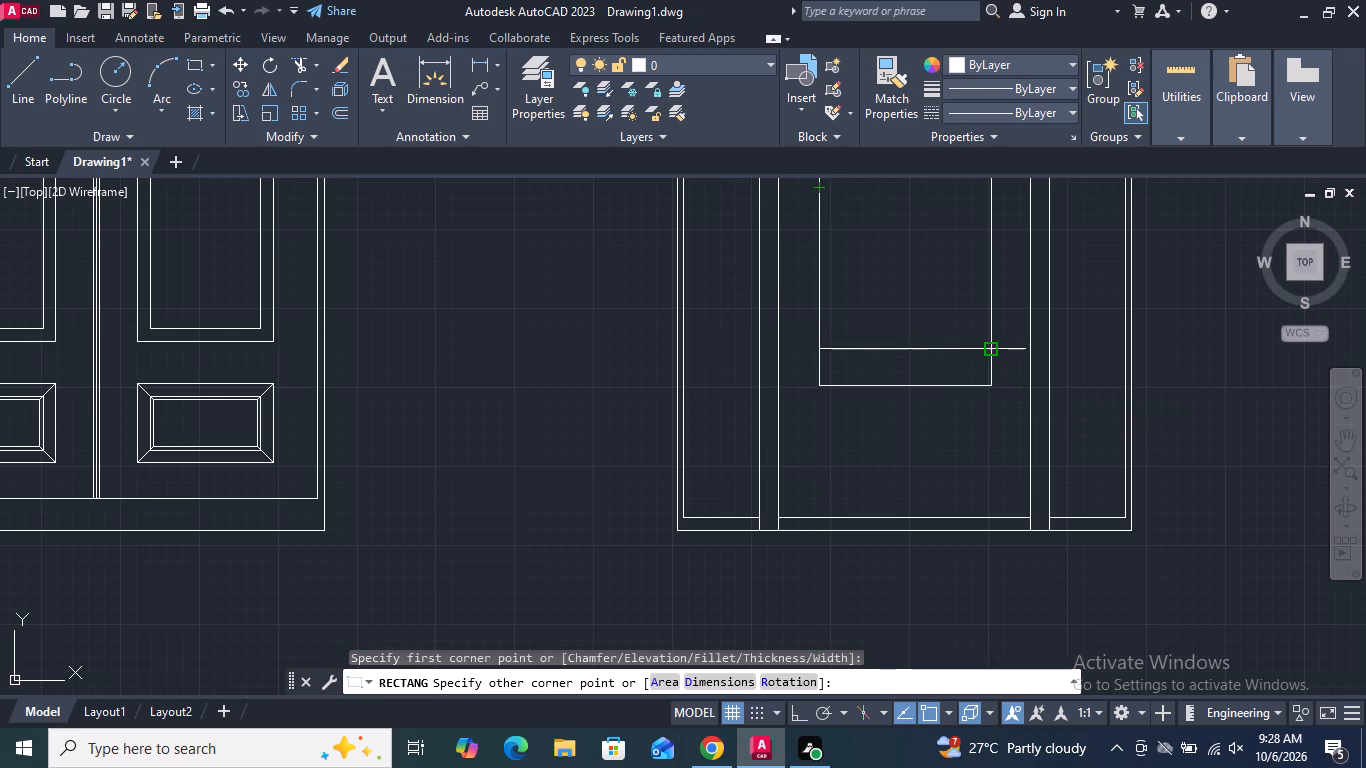
pyautogui.click(992, 458)
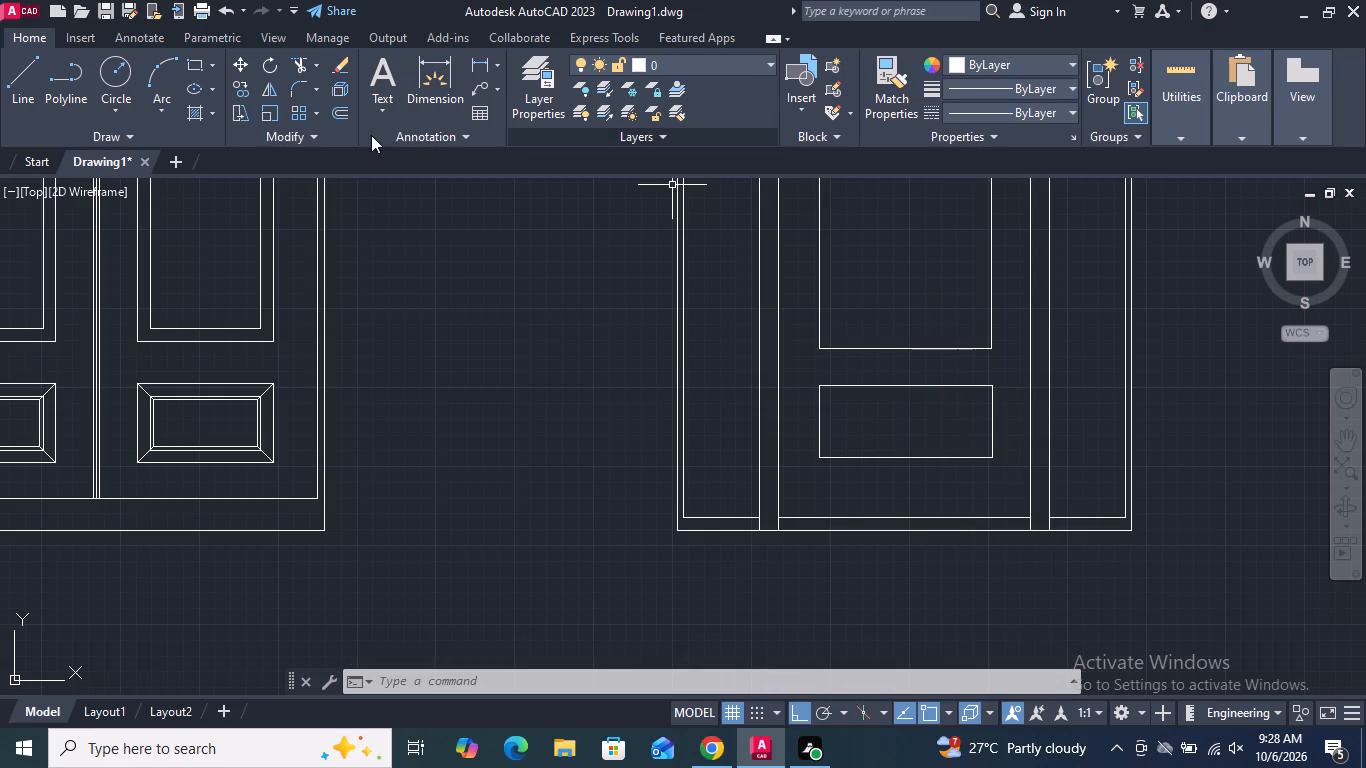
# Offset the third door's upper and lower panel rectangles 1" inward.
pyautogui.click(341, 113)
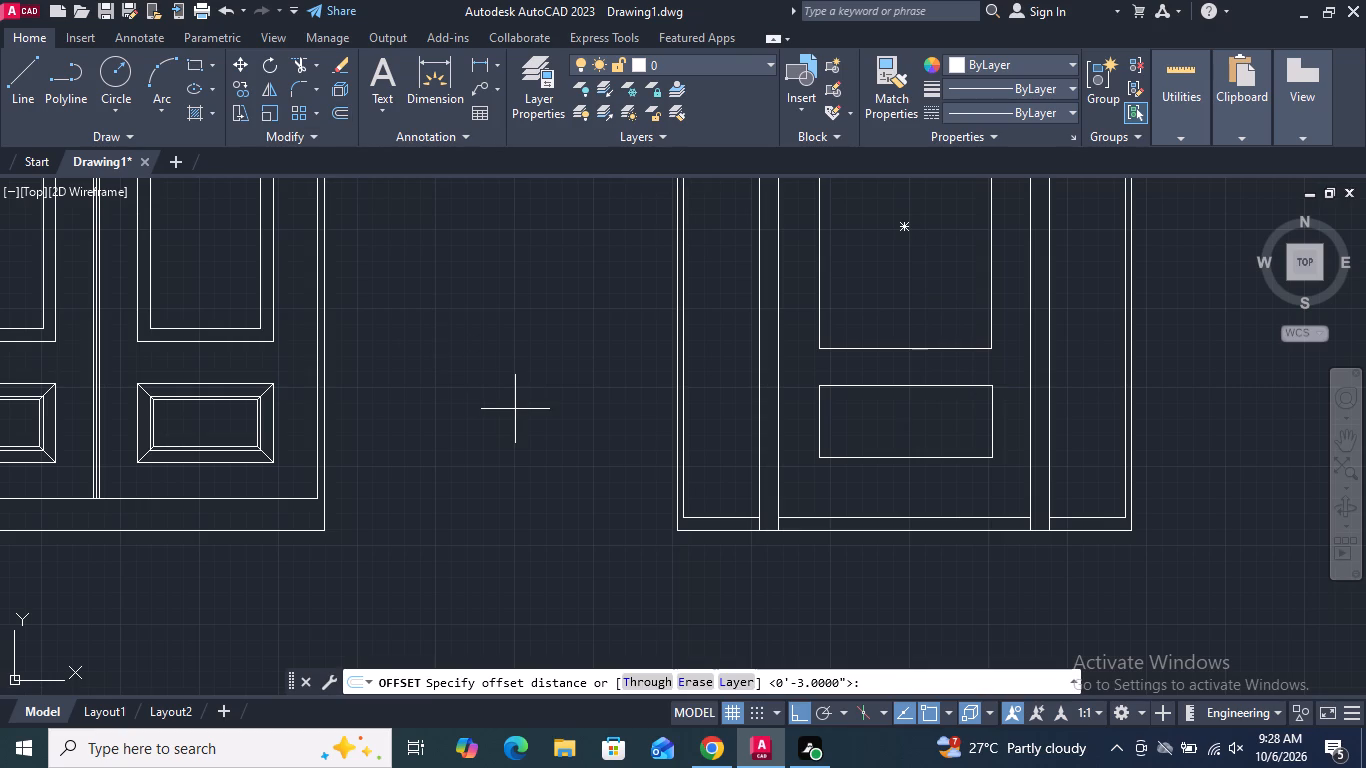
pyautogui.write('1"')
pyautogui.press('Return')
pyautogui.click(819, 321)
pyautogui.click(858, 309)
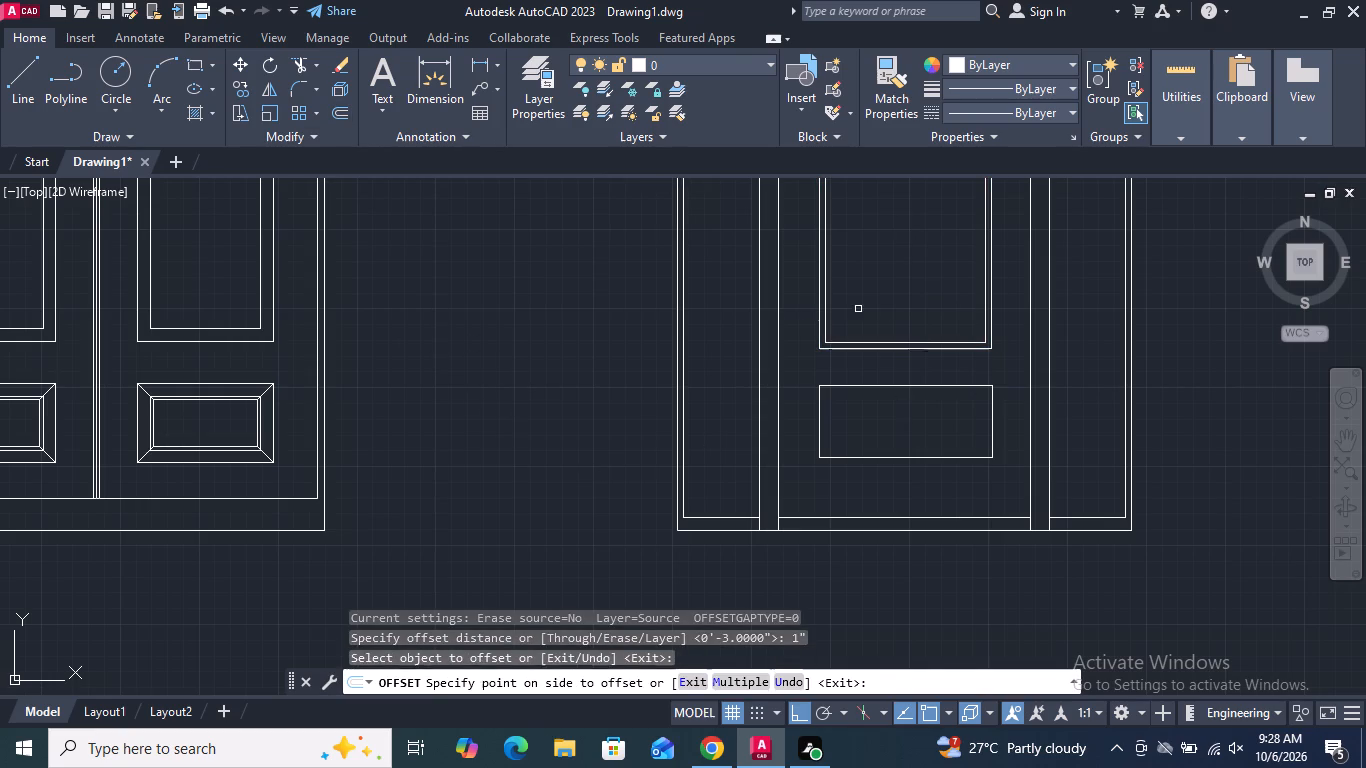
pyautogui.click(820, 429)
pyautogui.click(878, 422)
pyautogui.press('Return')
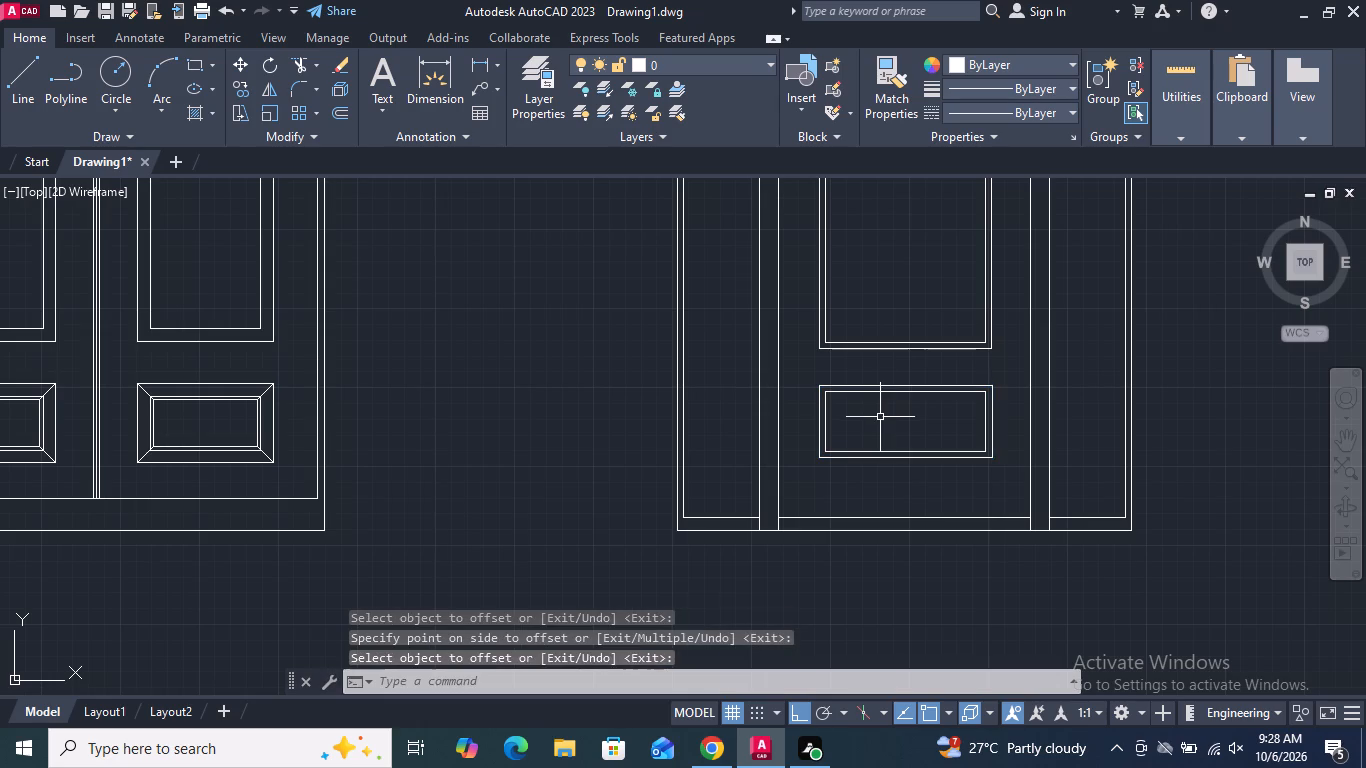
# Offset the inner rectangle of the third door's lower panel 1/2" further inward.
pyautogui.scroll(2, 880, 417)
pyautogui.press('space')
pyautogui.write('1')
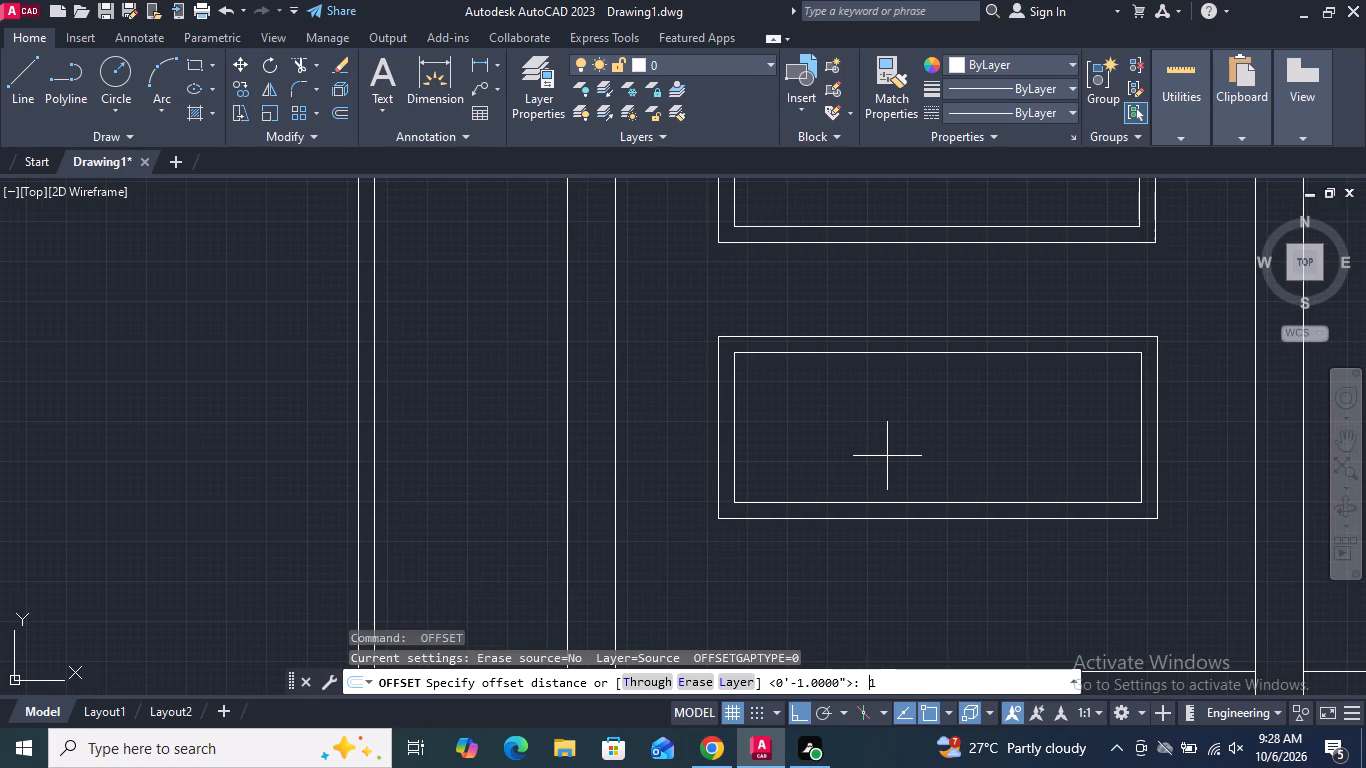
pyautogui.press('/')
pyautogui.press('2')
pyautogui.hotkey('shift', '"')
pyautogui.press('Return')
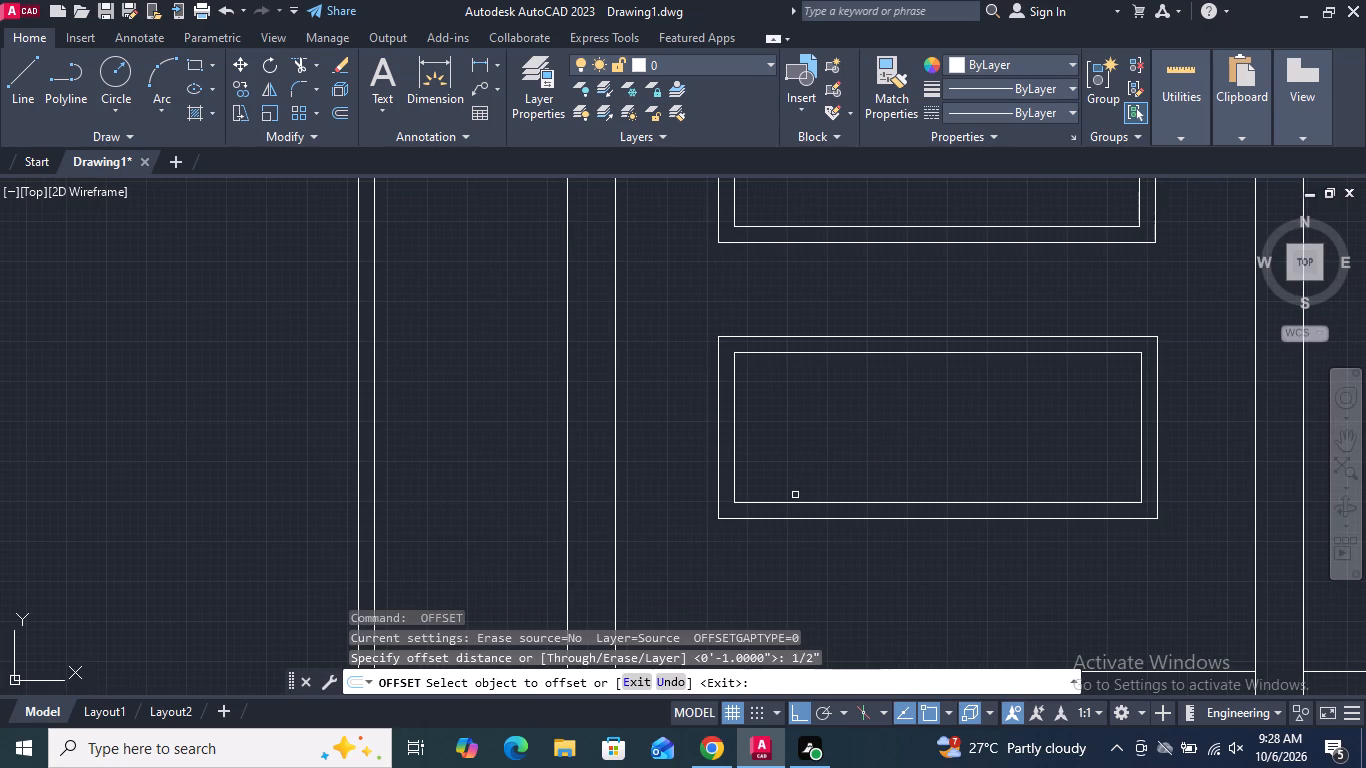
pyautogui.click(786, 502)
pyautogui.click(786, 484)
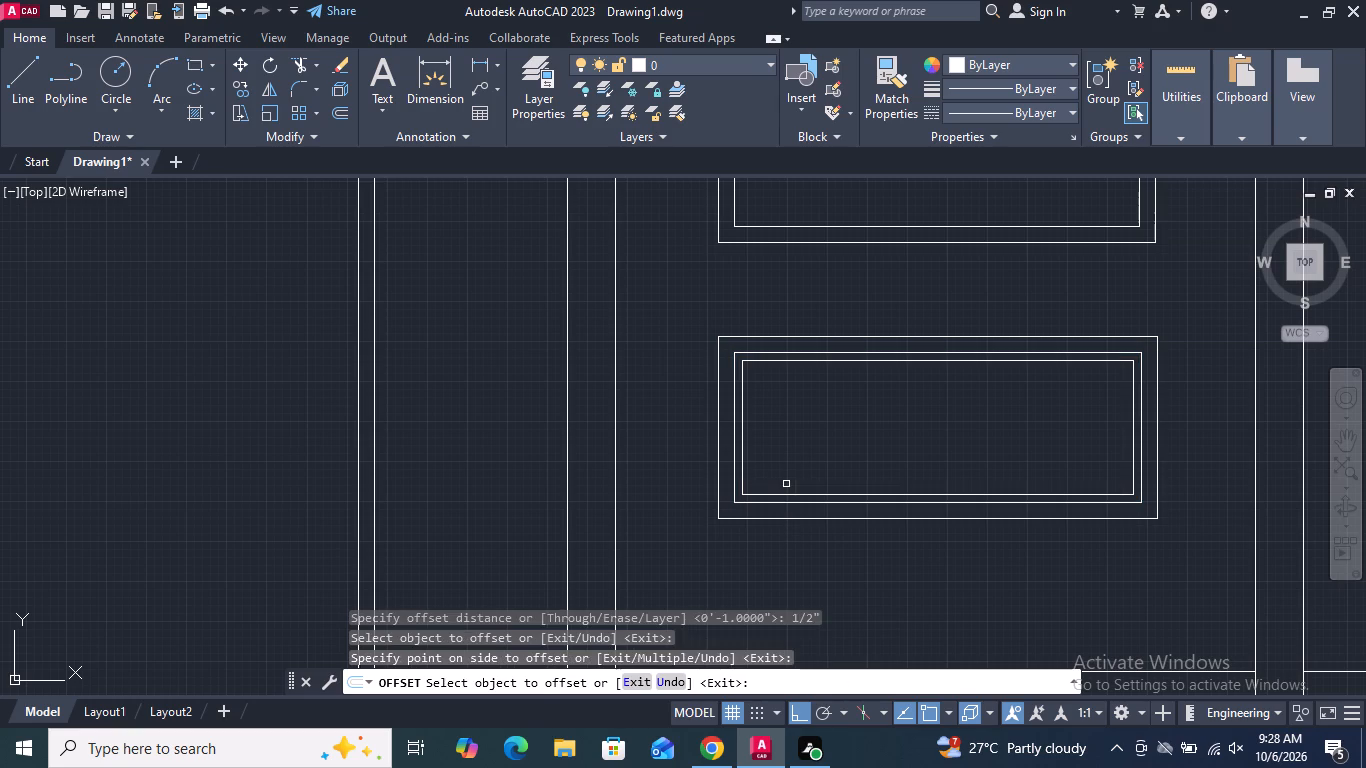
pyautogui.press('Return')
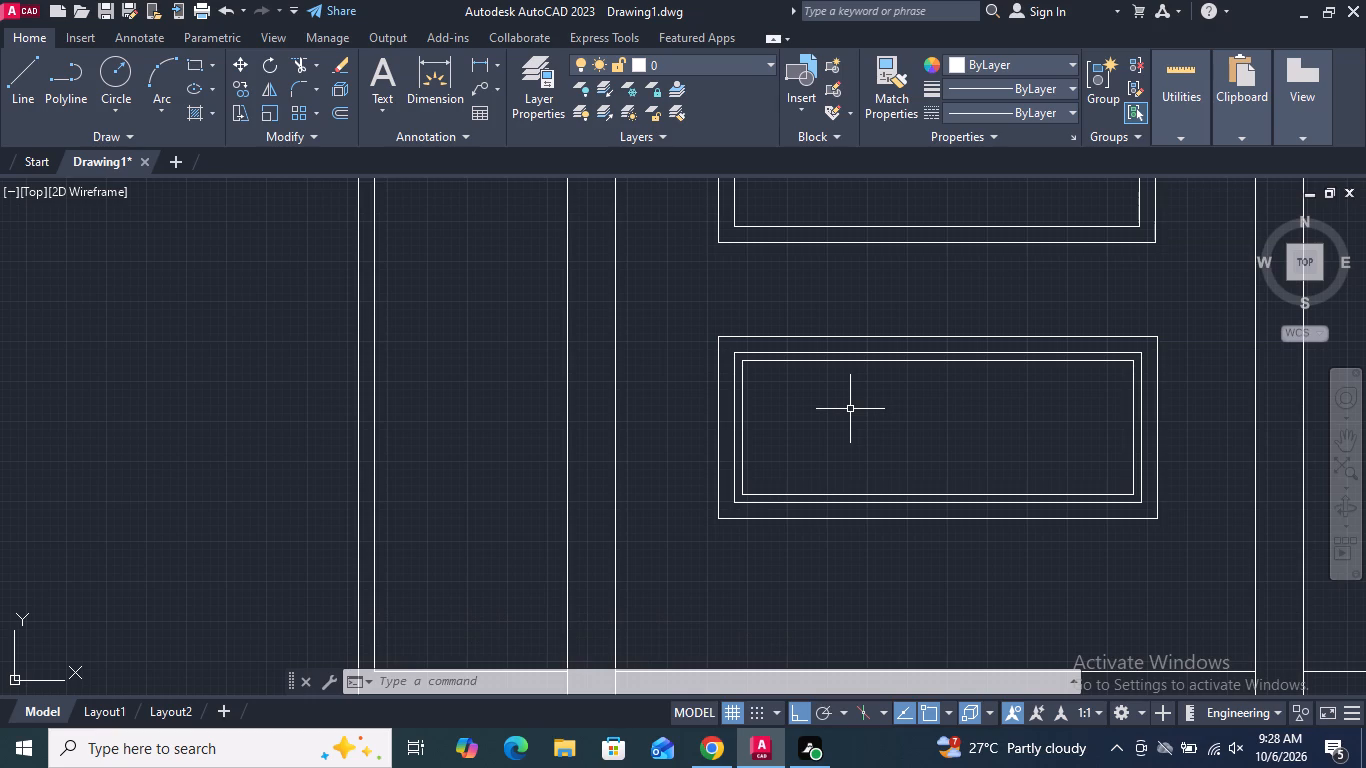
# With Ortho off, draw diagonal lines joining the outer and innermost rectangles at the third door's lower panel's two left corners.
pyautogui.moveTo(850, 409); pyautogui.dragTo(834, 432, button='middle')
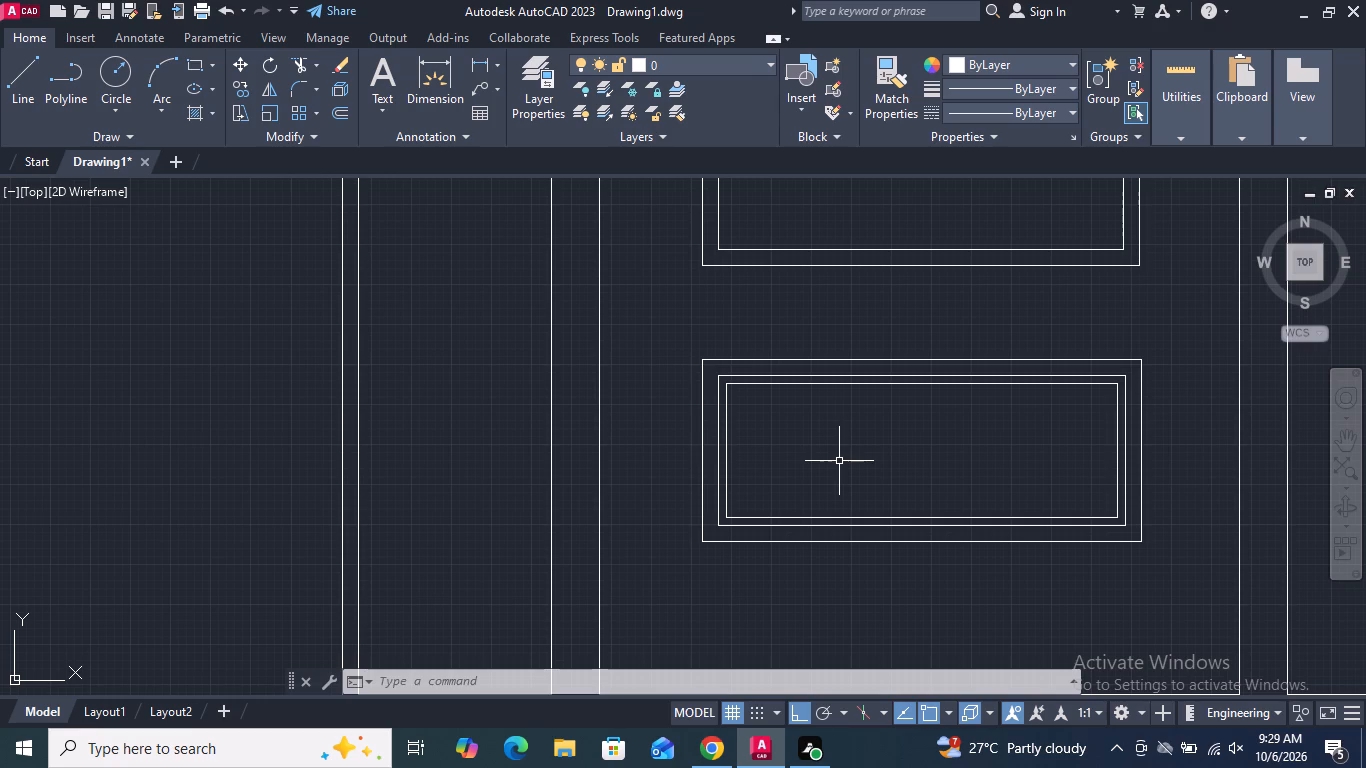
pyautogui.click(18, 66)
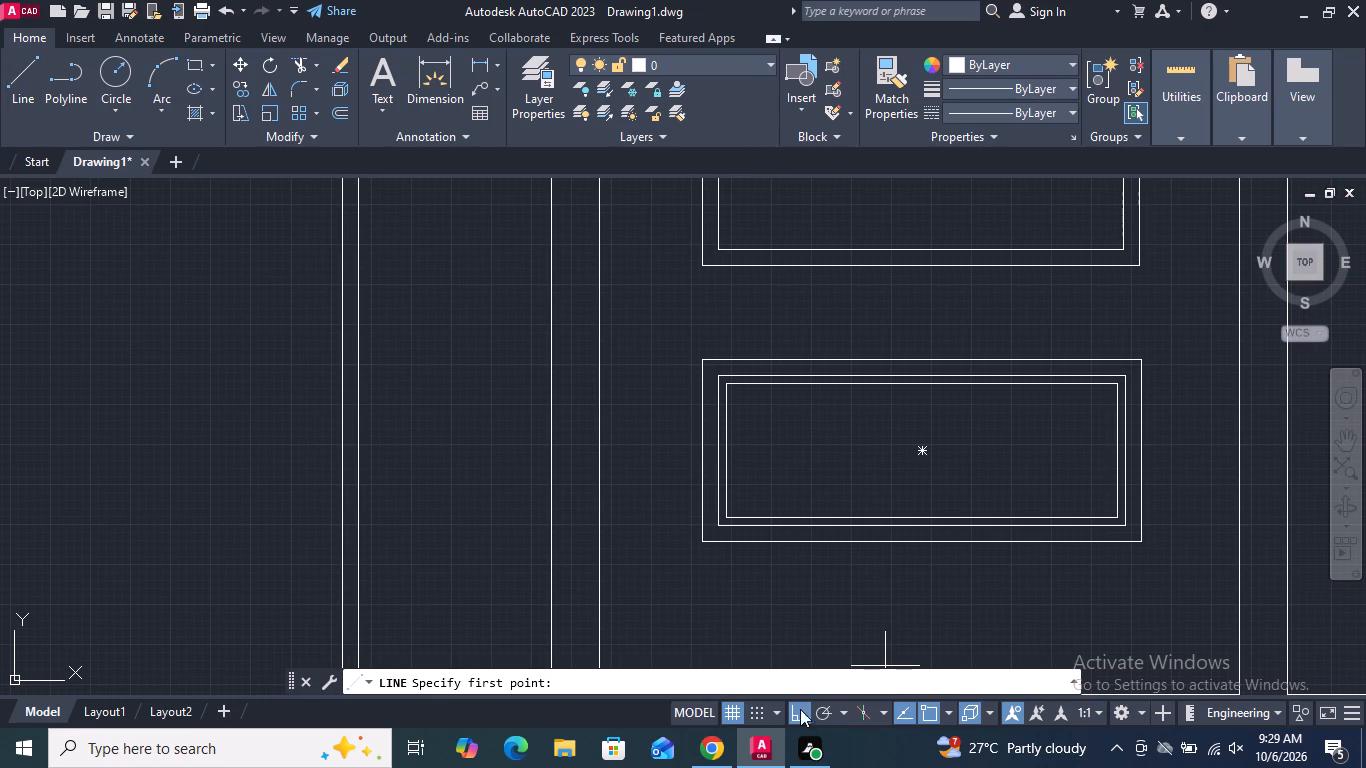
pyautogui.click(792, 713)
pyautogui.scroll(1, 709, 520)
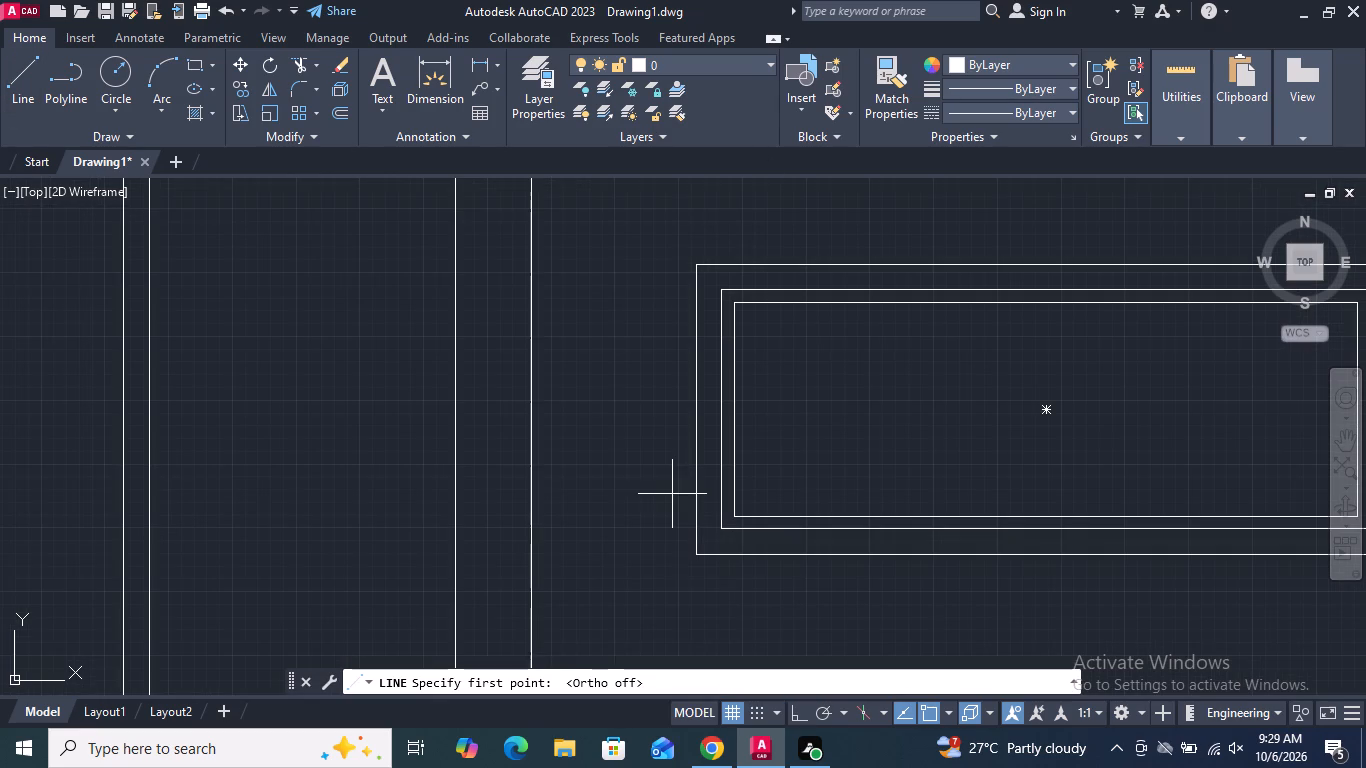
pyautogui.click(695, 555)
pyautogui.click(729, 513)
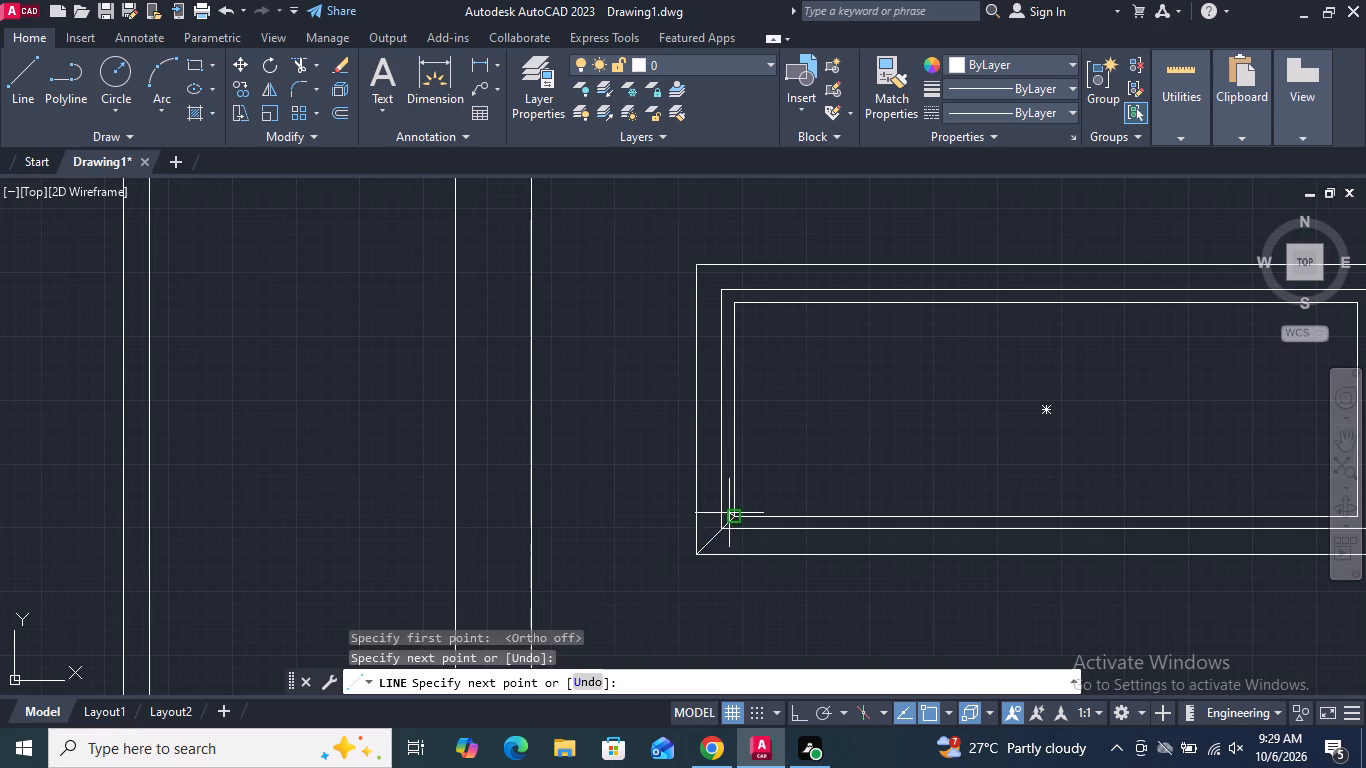
pyautogui.press('Return')
pyautogui.scroll(3, 736, 232)
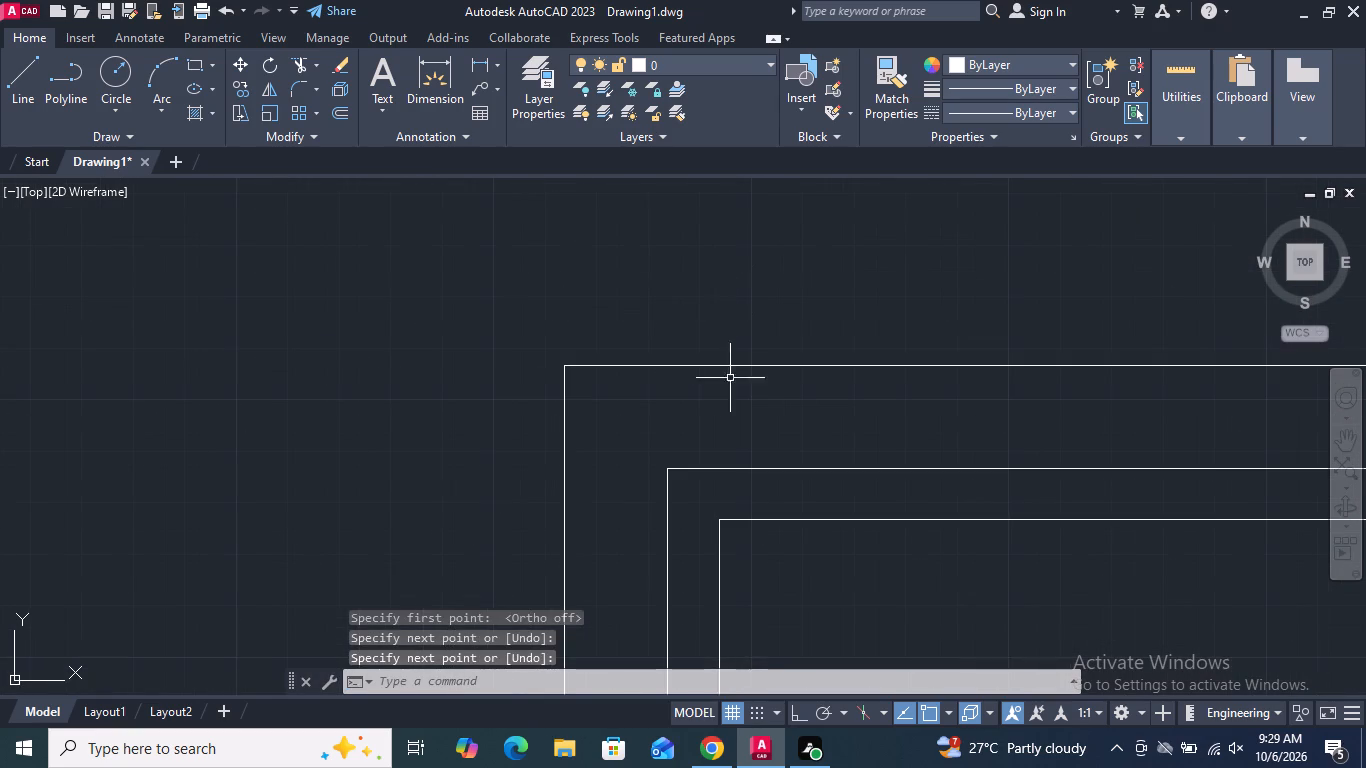
pyautogui.press('Return')
pyautogui.click(724, 524)
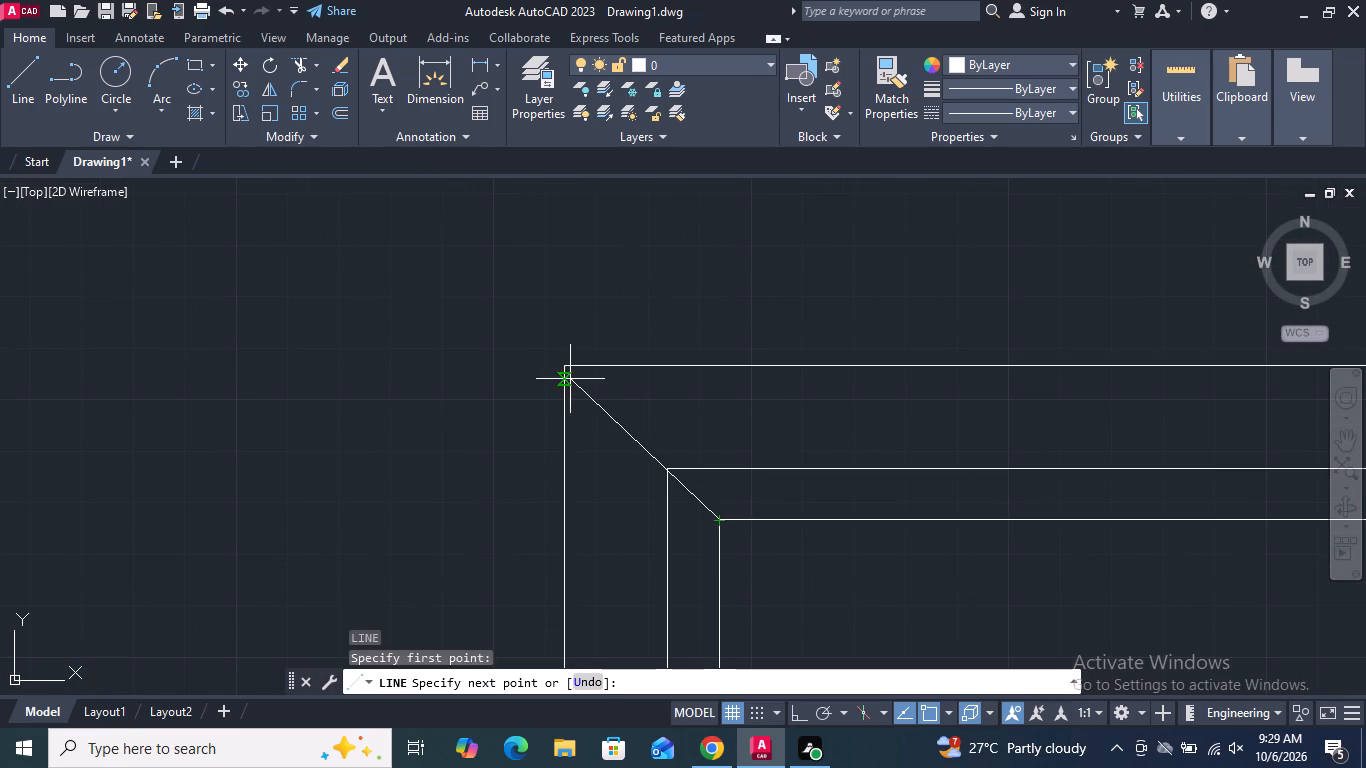
pyautogui.click(565, 369)
pyautogui.press('Return')
# Draw matching diagonal corner lines at the two right corners of the third door's lower panel.
pyautogui.scroll(-4, 520, 376)
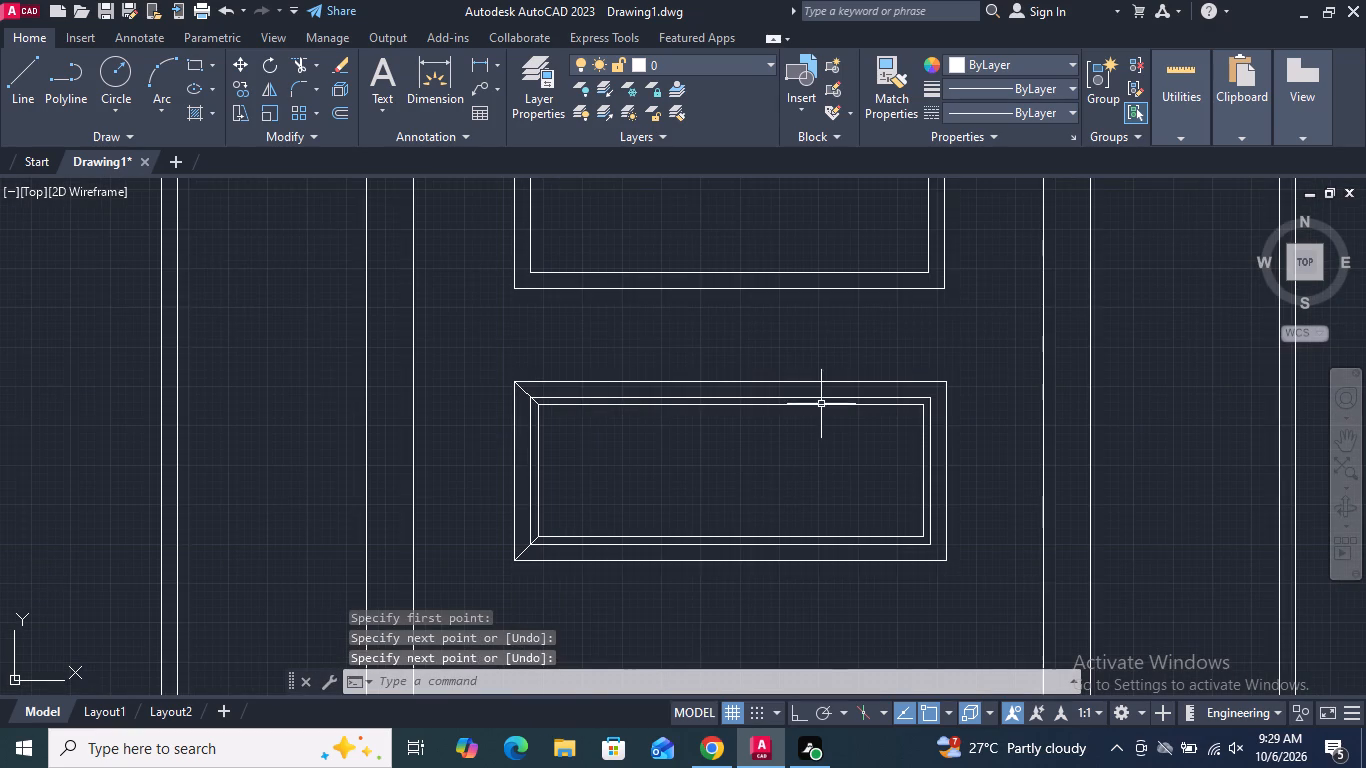
pyautogui.scroll(3, 938, 388)
pyautogui.press('Return')
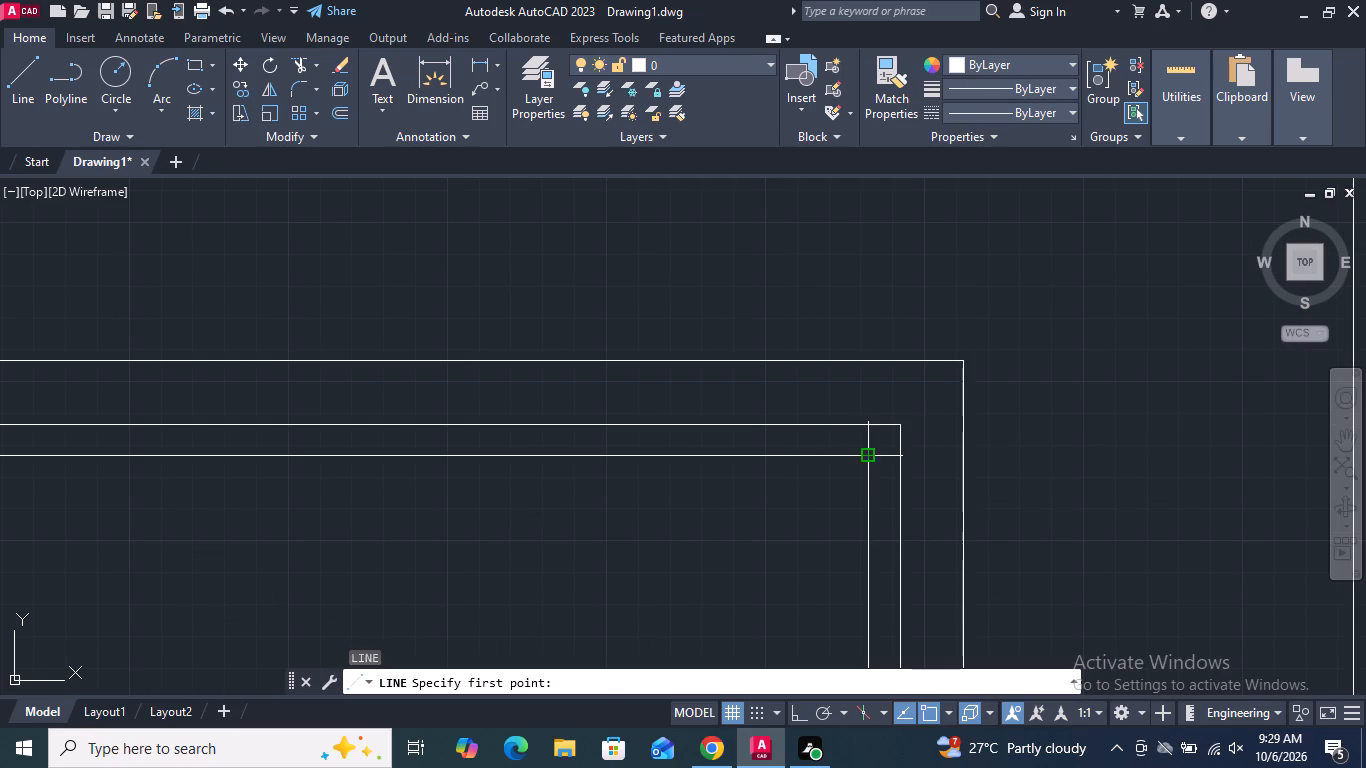
pyautogui.click(863, 458)
pyautogui.click(965, 363)
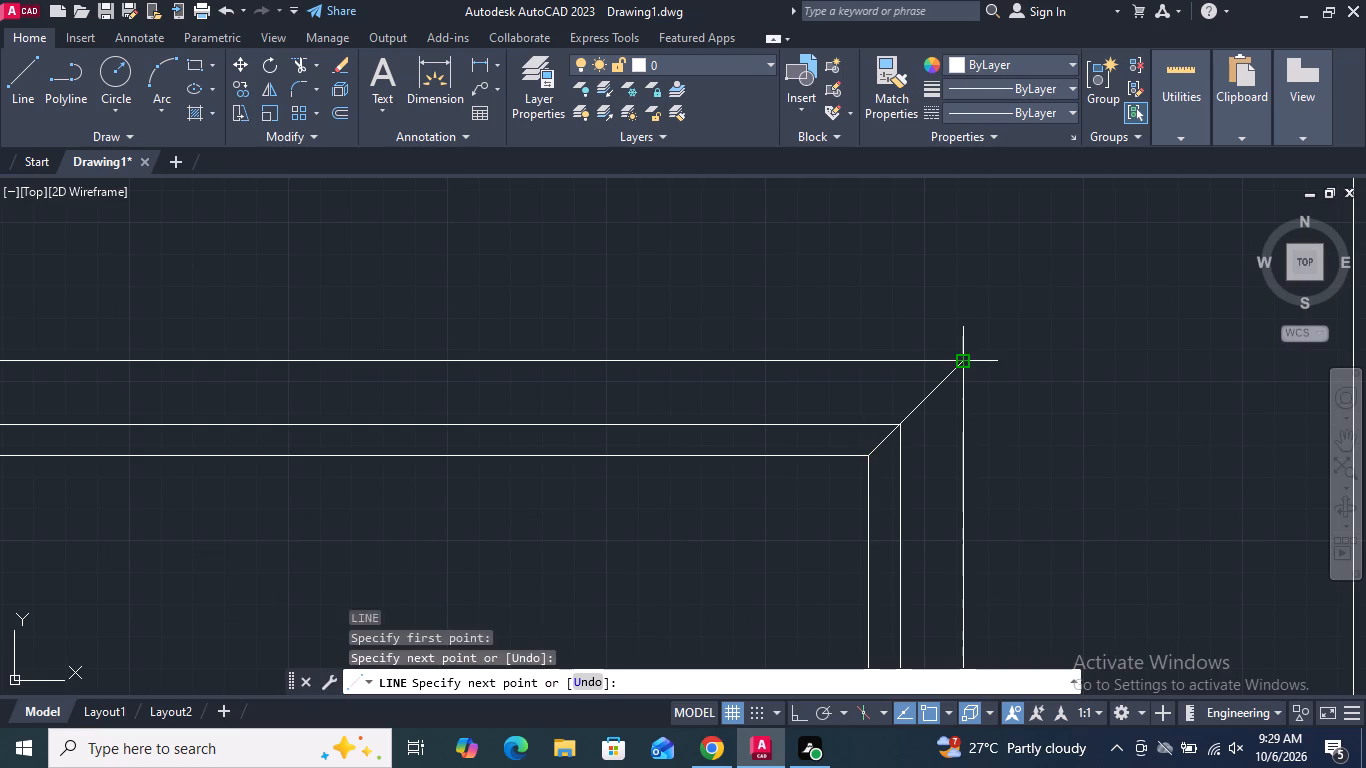
pyautogui.press('Return')
pyautogui.scroll(-3, 948, 313)
pyautogui.scroll(3, 948, 492)
pyautogui.press('Return')
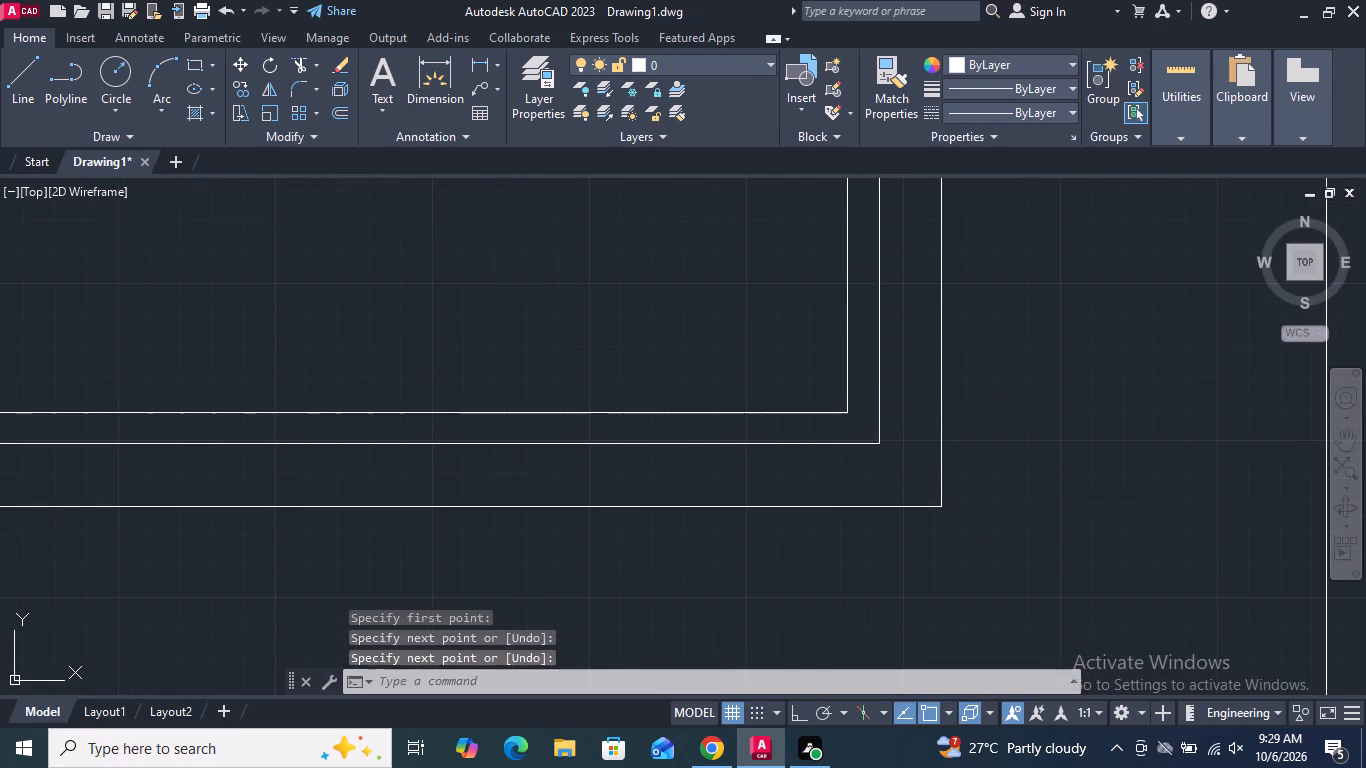
pyautogui.click(846, 418)
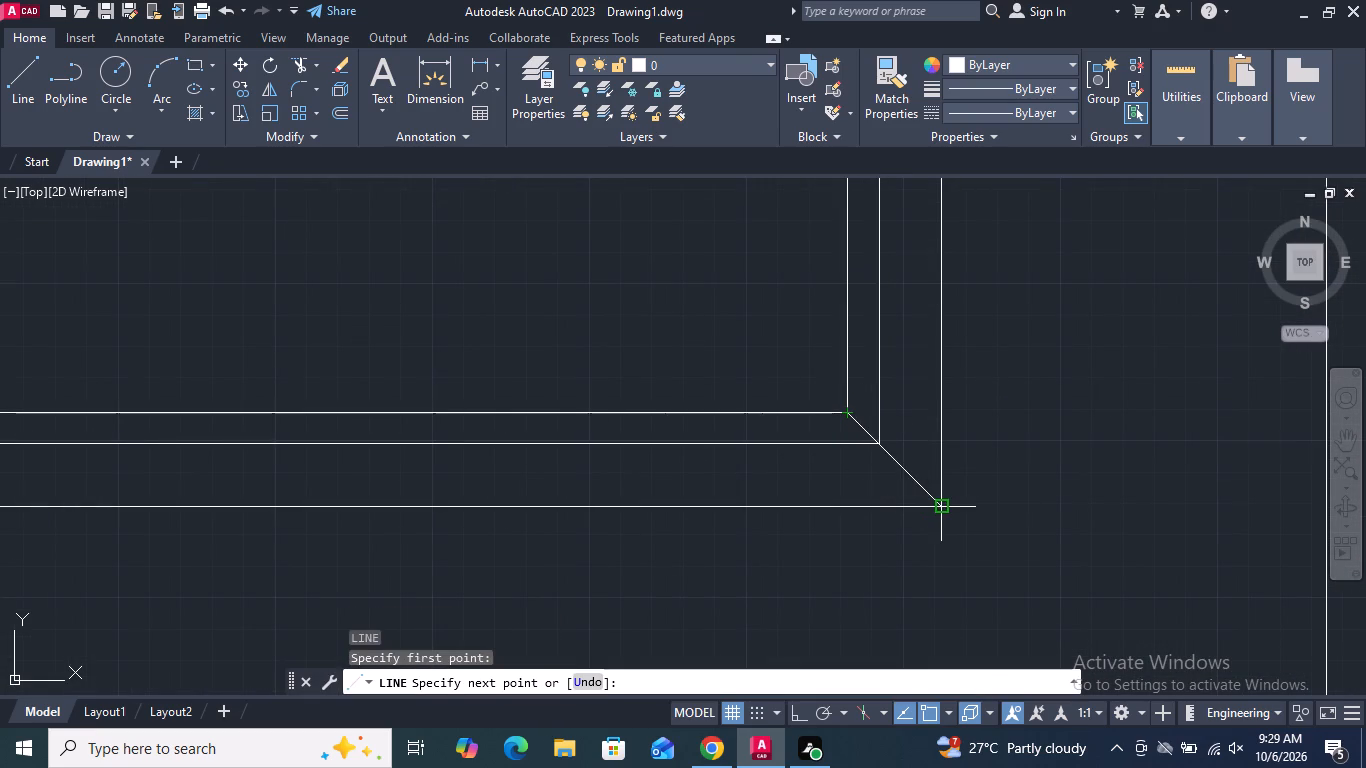
pyautogui.click(940, 508)
pyautogui.press('Return')
# Draw a vertical centre line in the third door's upper panel between the inner rectangle's bottom and top midpoints.
pyautogui.scroll(-5, 998, 531)
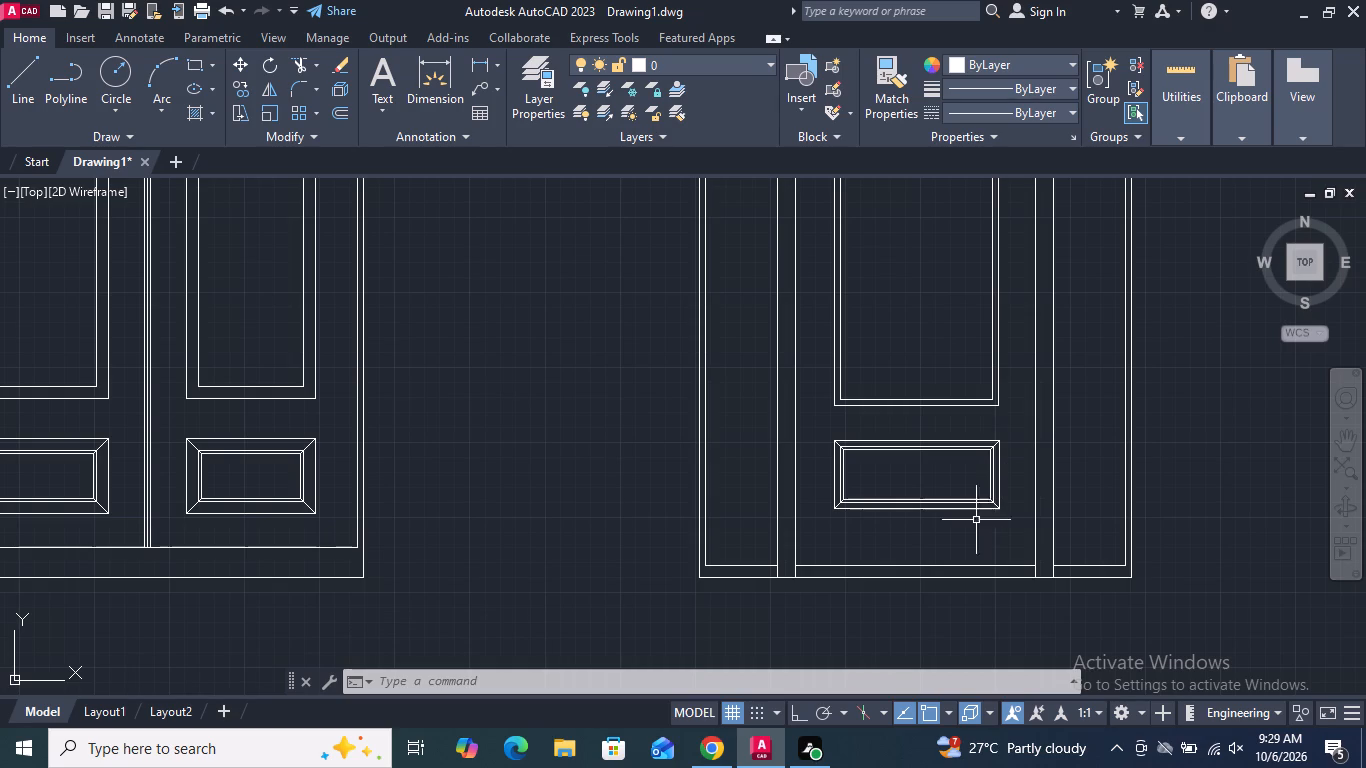
pyautogui.scroll(-1, 941, 546)
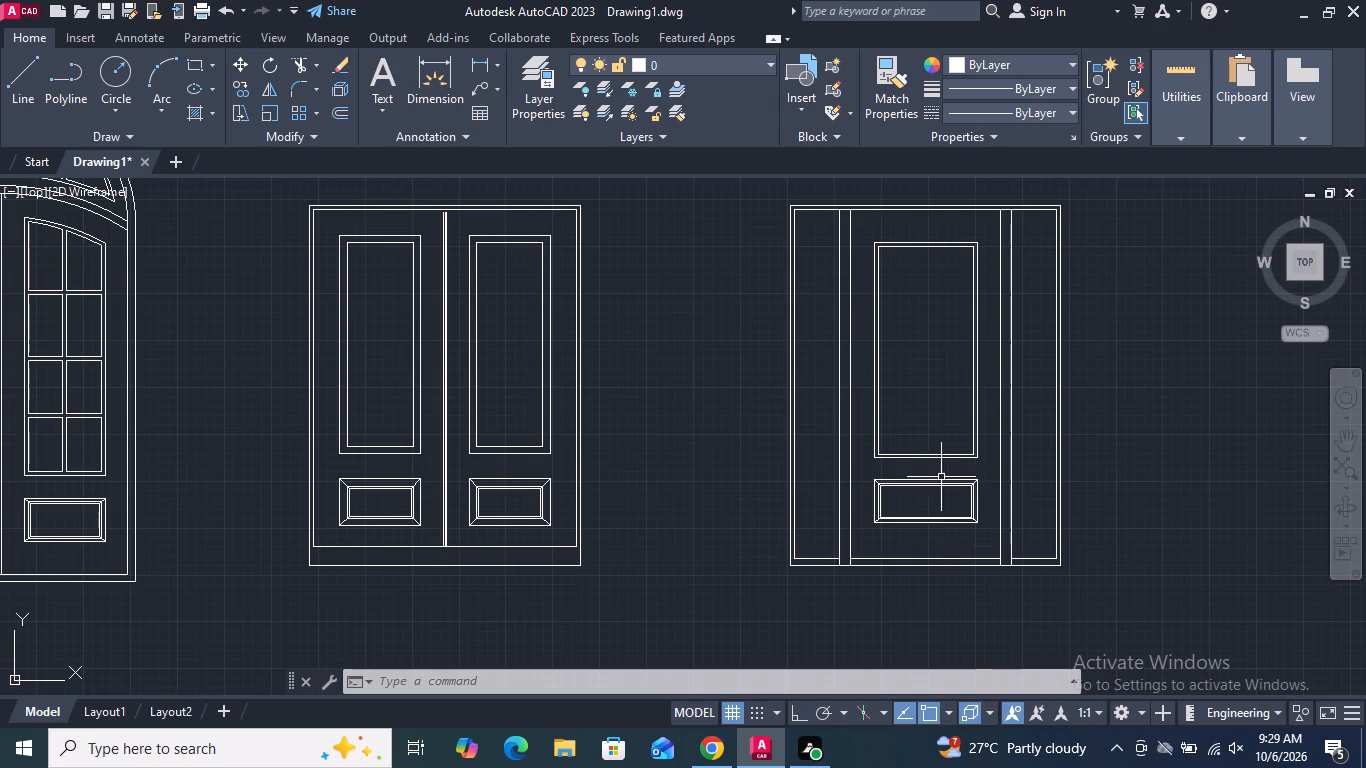
pyautogui.moveTo(935, 399); pyautogui.dragTo(884, 460, button='middle')
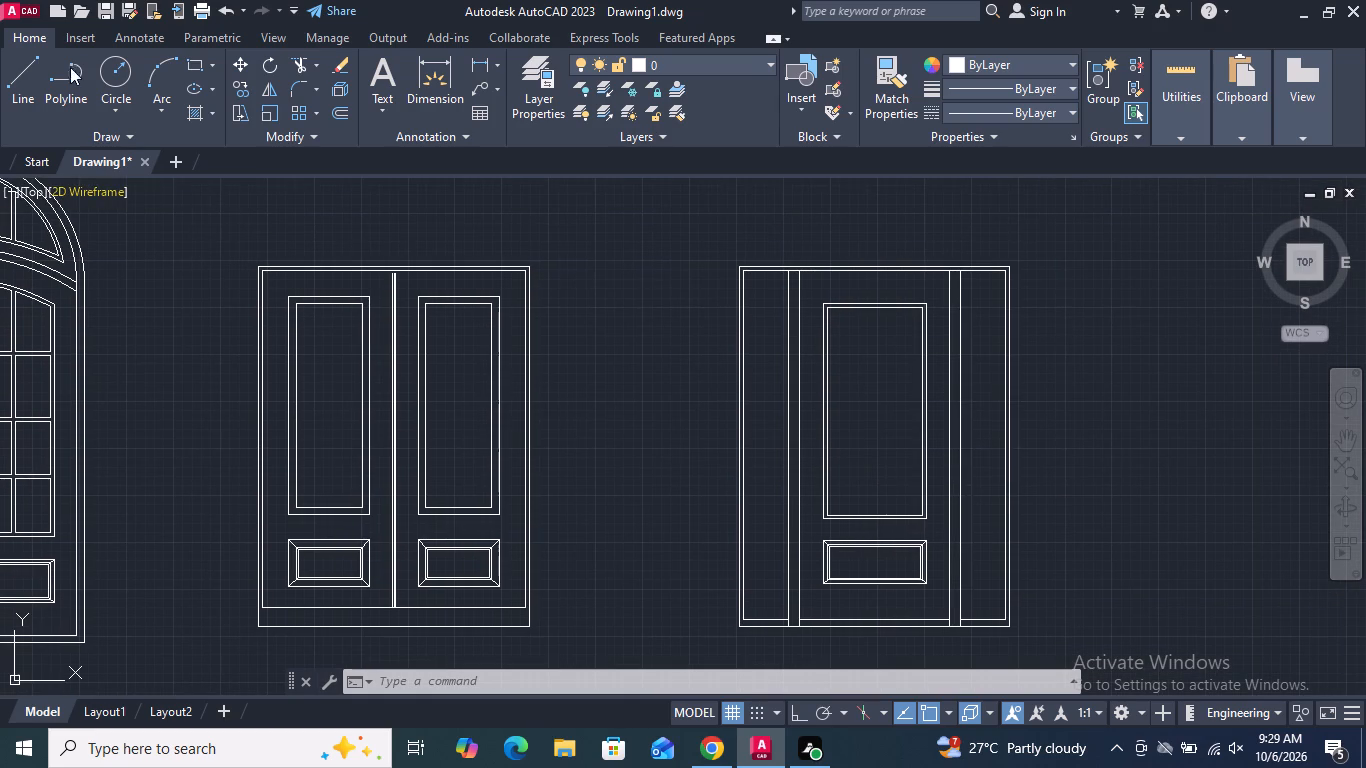
pyautogui.click(16, 78)
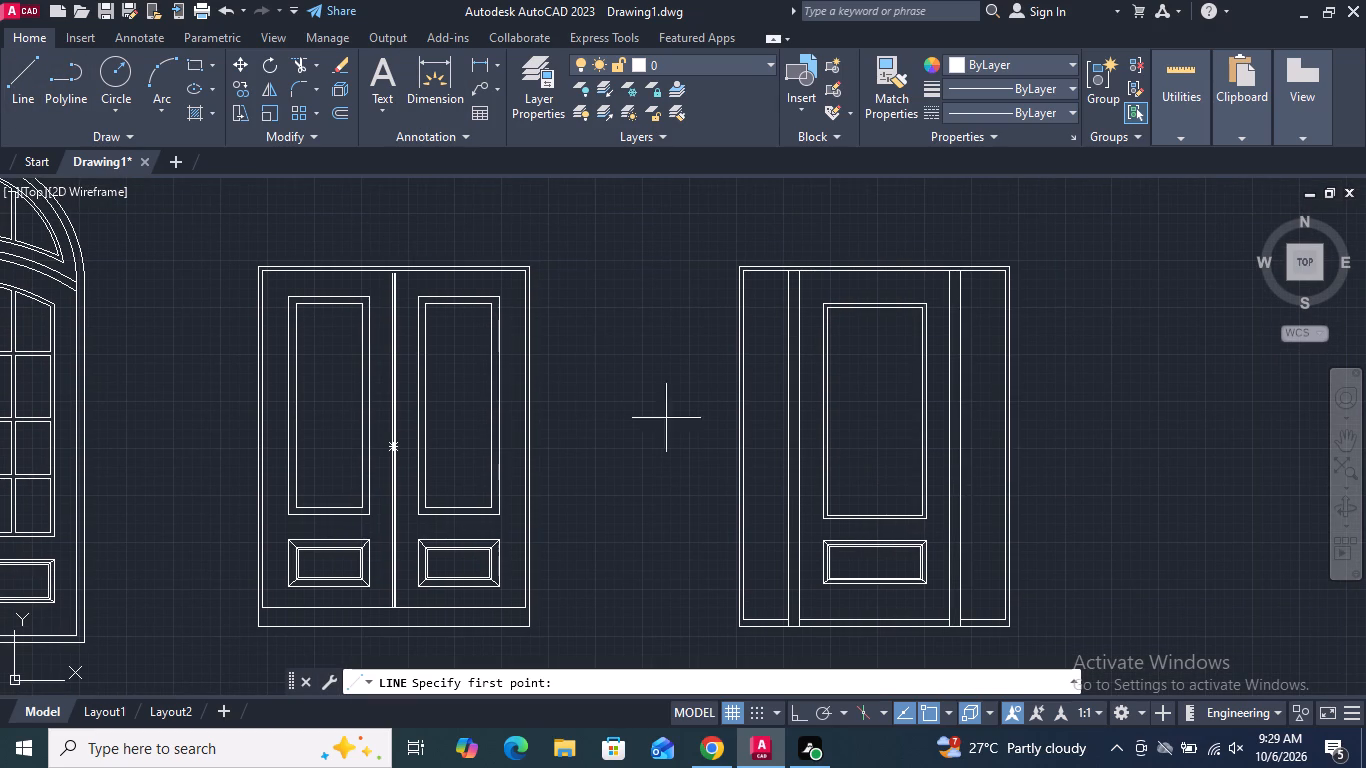
pyautogui.click(878, 516)
pyautogui.scroll(2, 874, 292)
pyautogui.click(872, 334)
pyautogui.press('Return')
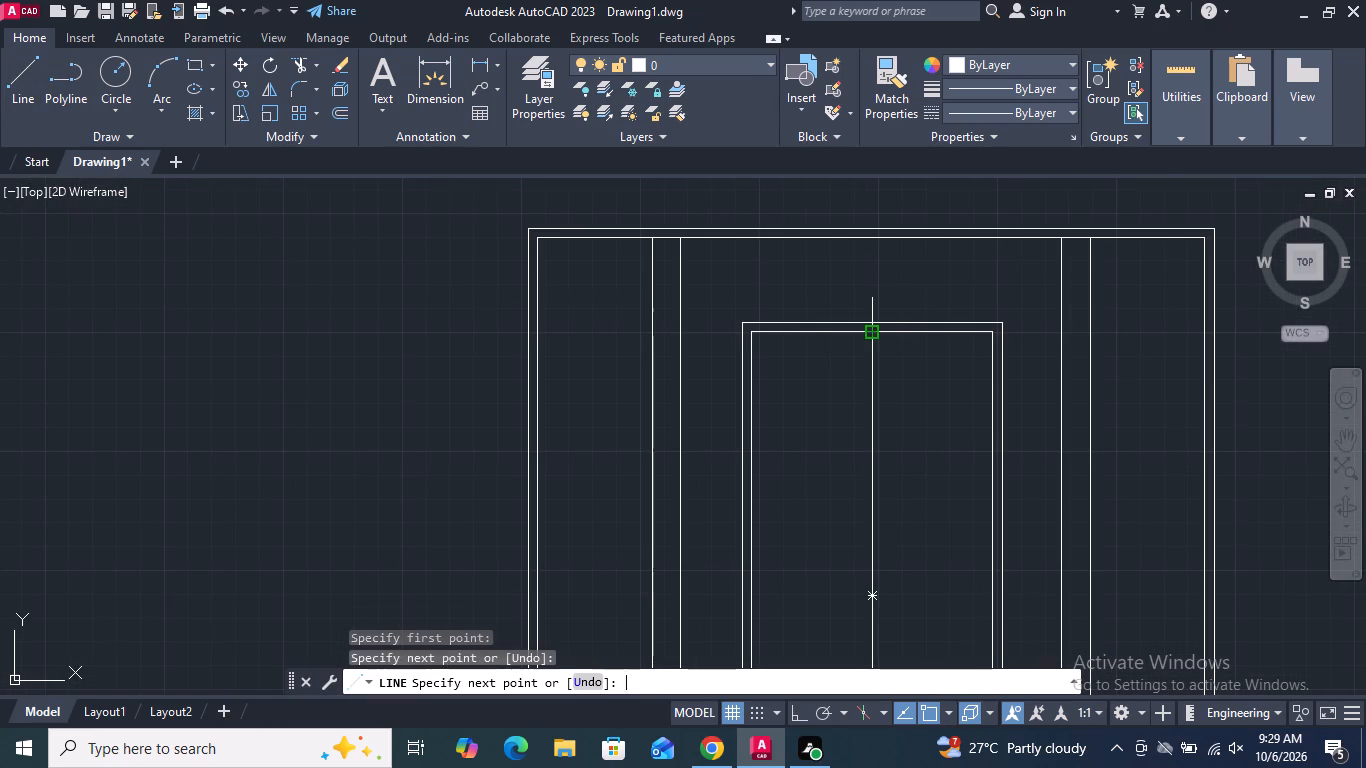
# Offset the upper panel's vertical centre line 1/2" to each side.
pyautogui.click(339, 111)
pyautogui.press('Return')
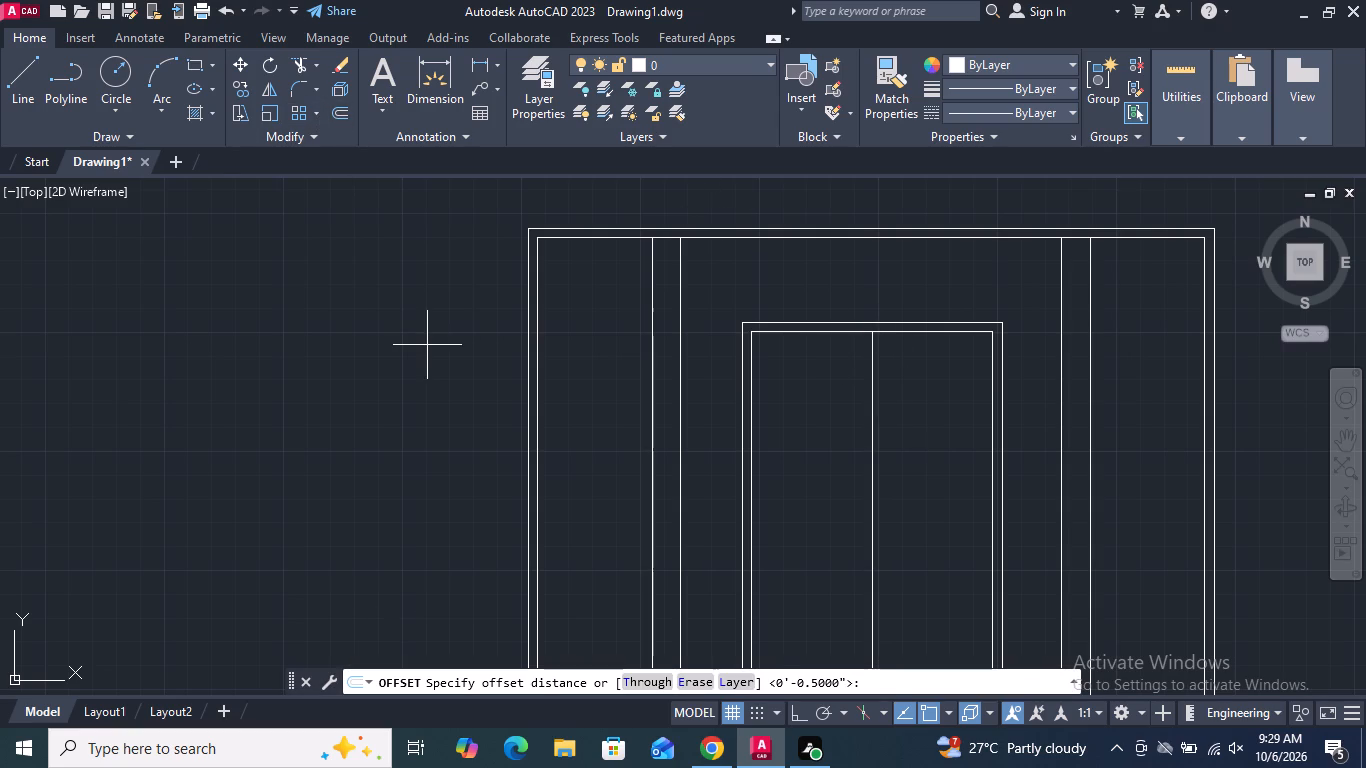
pyautogui.scroll(3, 855, 318)
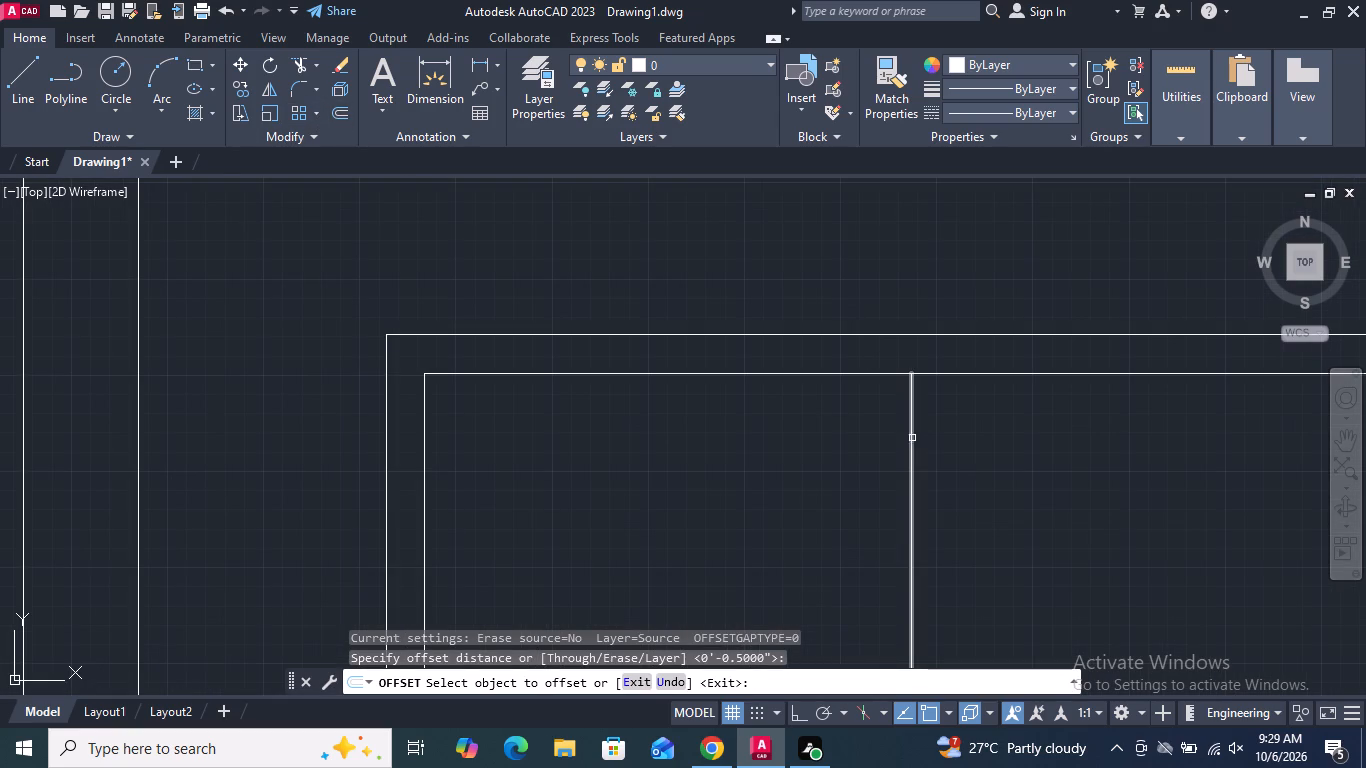
pyautogui.click(909, 437)
pyautogui.click(873, 444)
pyautogui.click(910, 434)
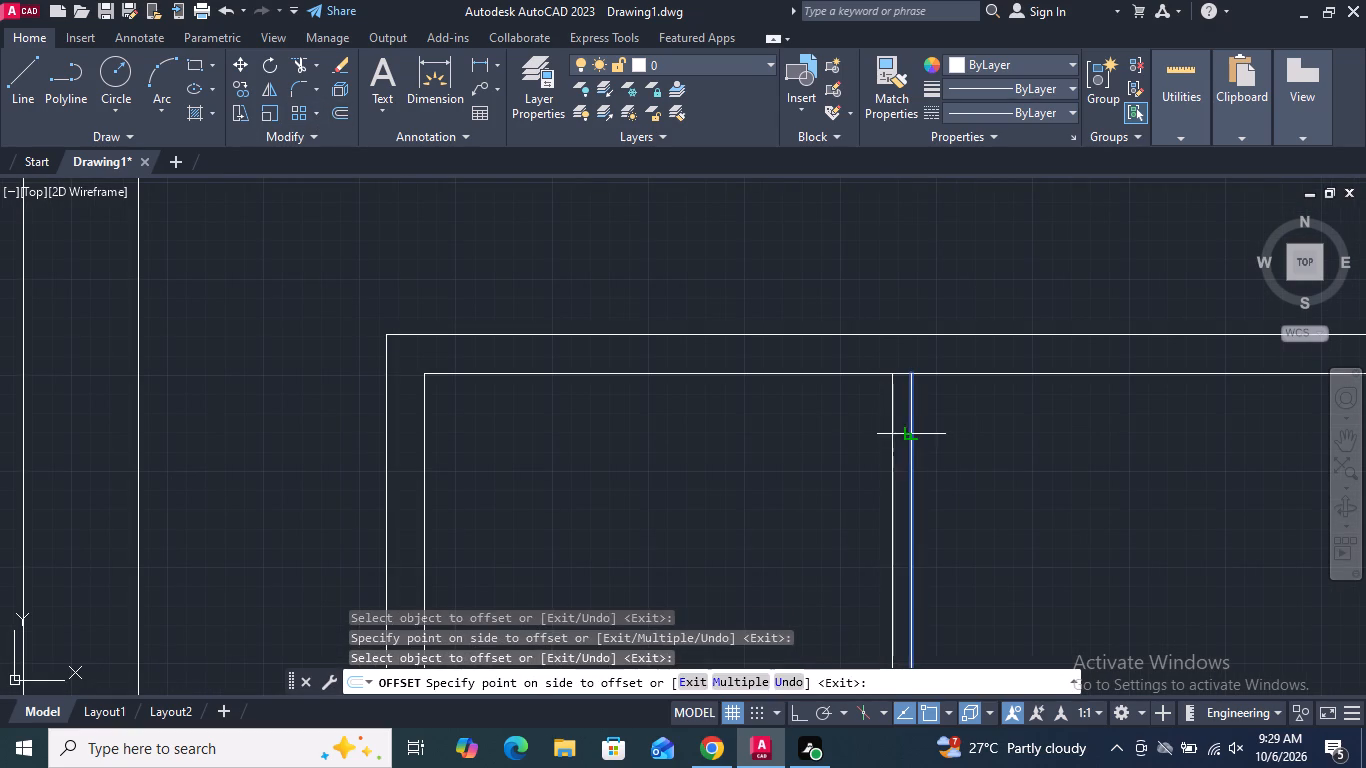
pyautogui.click(946, 426)
pyautogui.press('Return')
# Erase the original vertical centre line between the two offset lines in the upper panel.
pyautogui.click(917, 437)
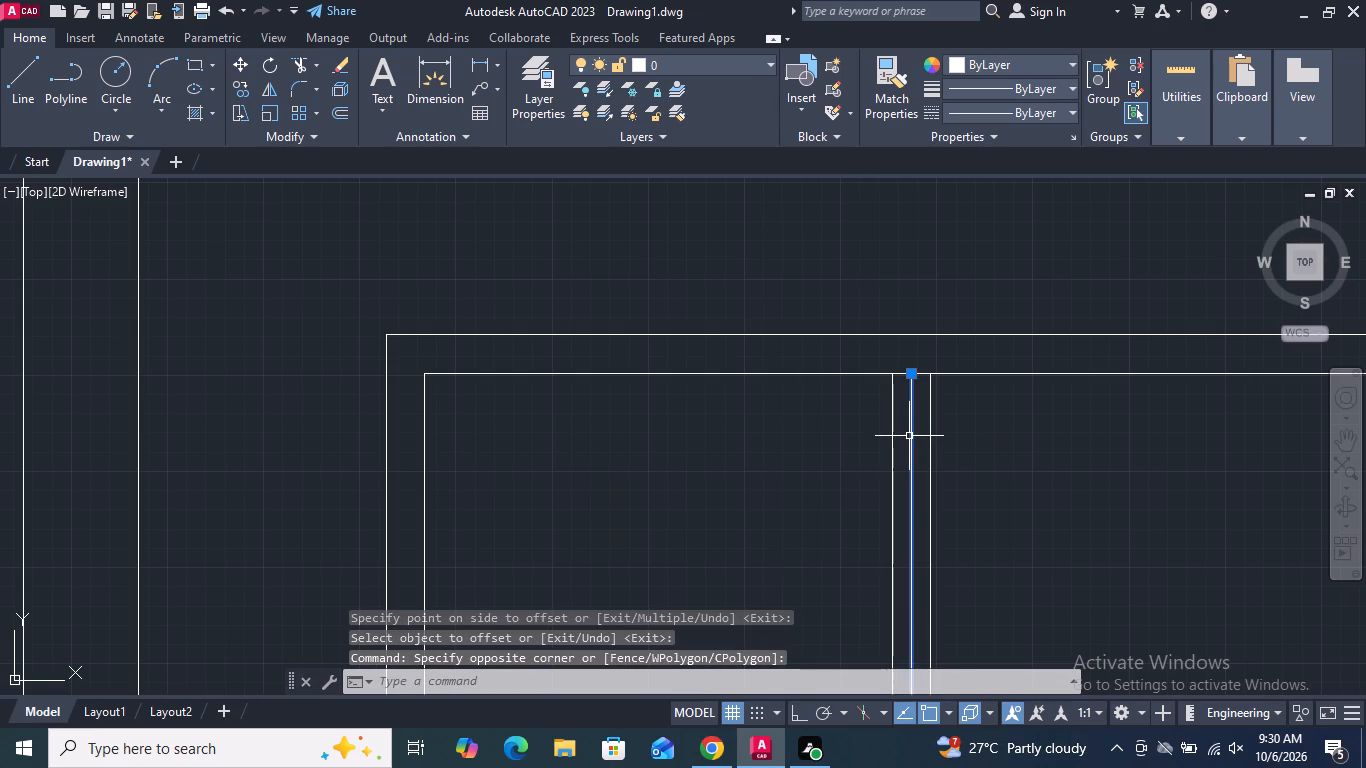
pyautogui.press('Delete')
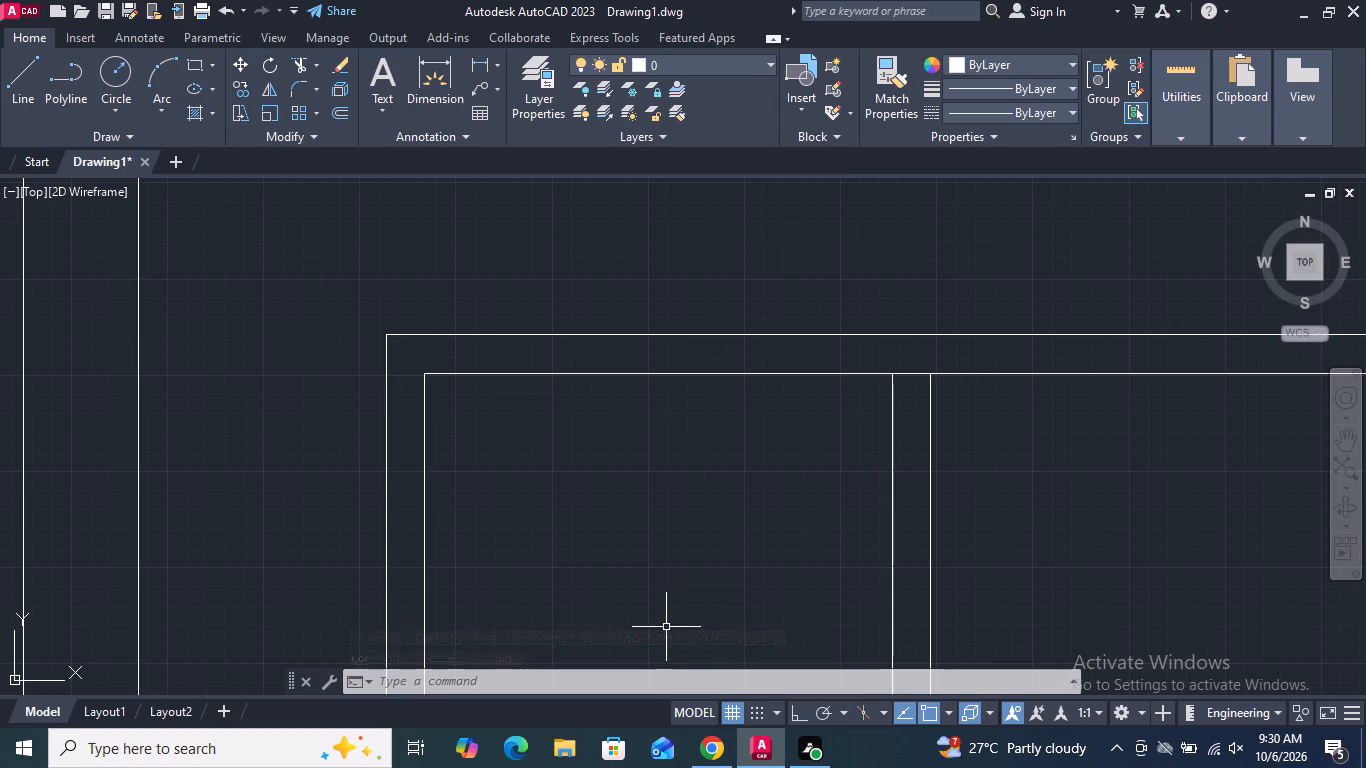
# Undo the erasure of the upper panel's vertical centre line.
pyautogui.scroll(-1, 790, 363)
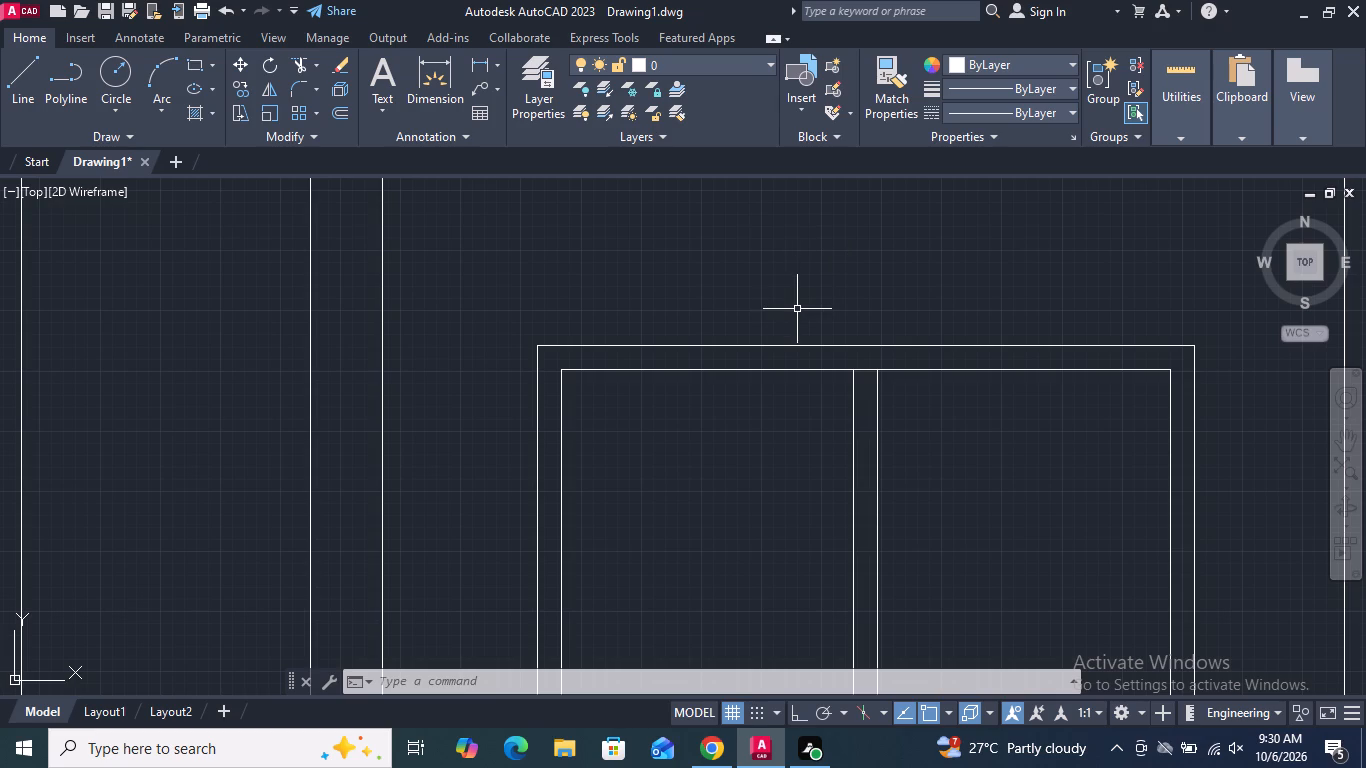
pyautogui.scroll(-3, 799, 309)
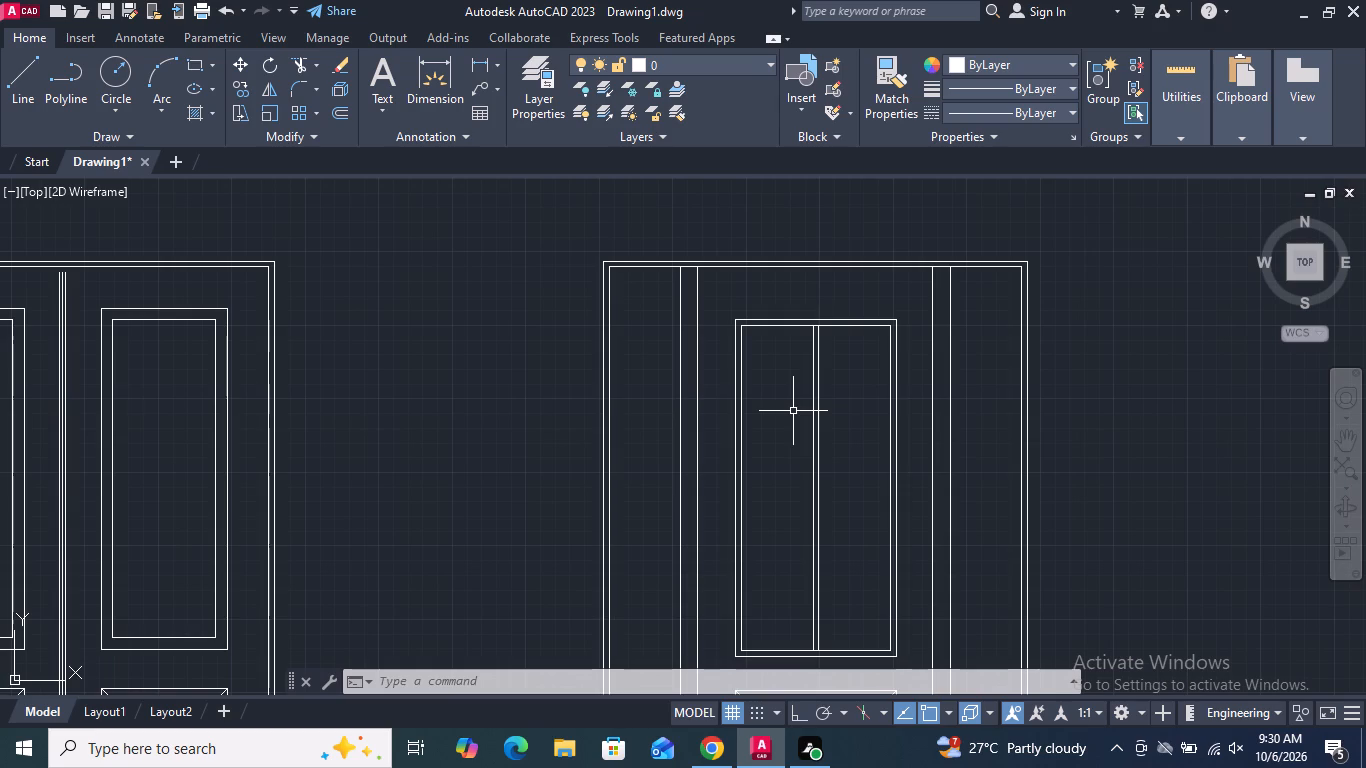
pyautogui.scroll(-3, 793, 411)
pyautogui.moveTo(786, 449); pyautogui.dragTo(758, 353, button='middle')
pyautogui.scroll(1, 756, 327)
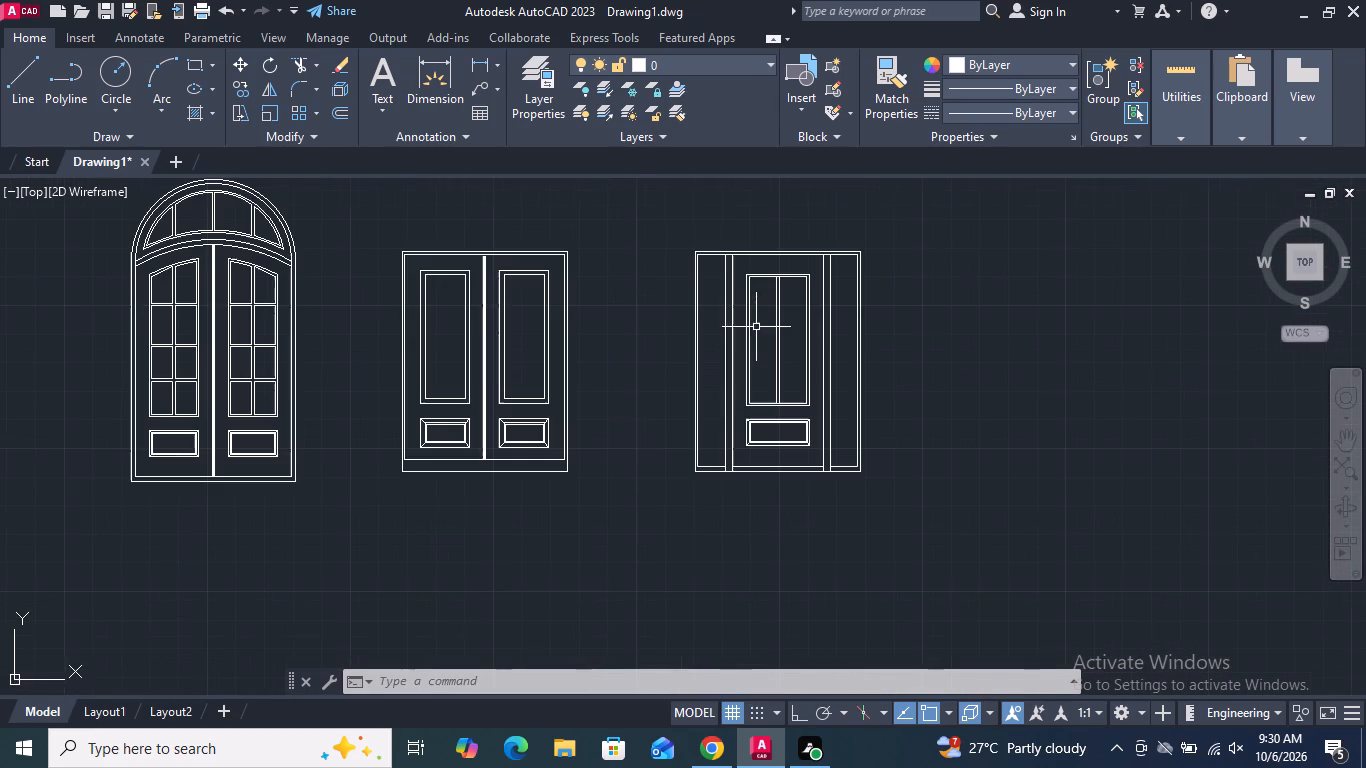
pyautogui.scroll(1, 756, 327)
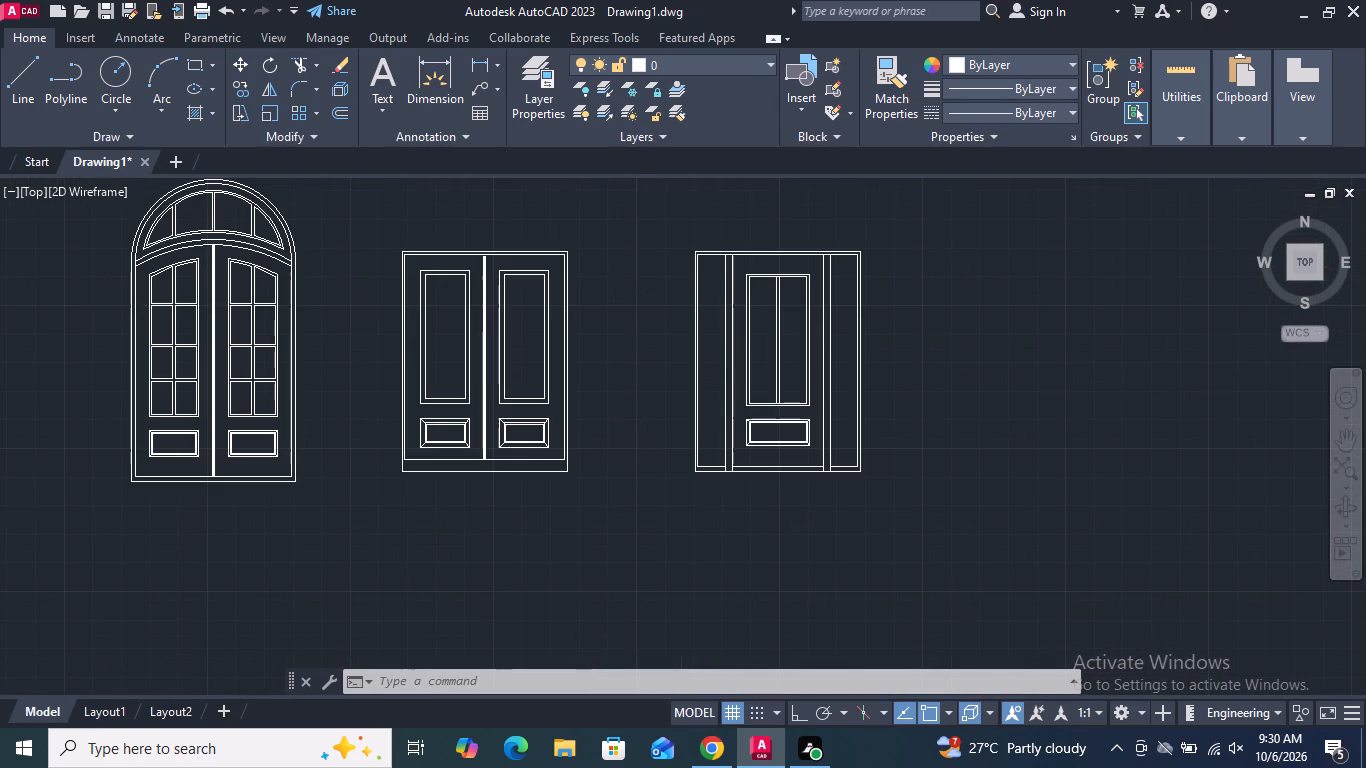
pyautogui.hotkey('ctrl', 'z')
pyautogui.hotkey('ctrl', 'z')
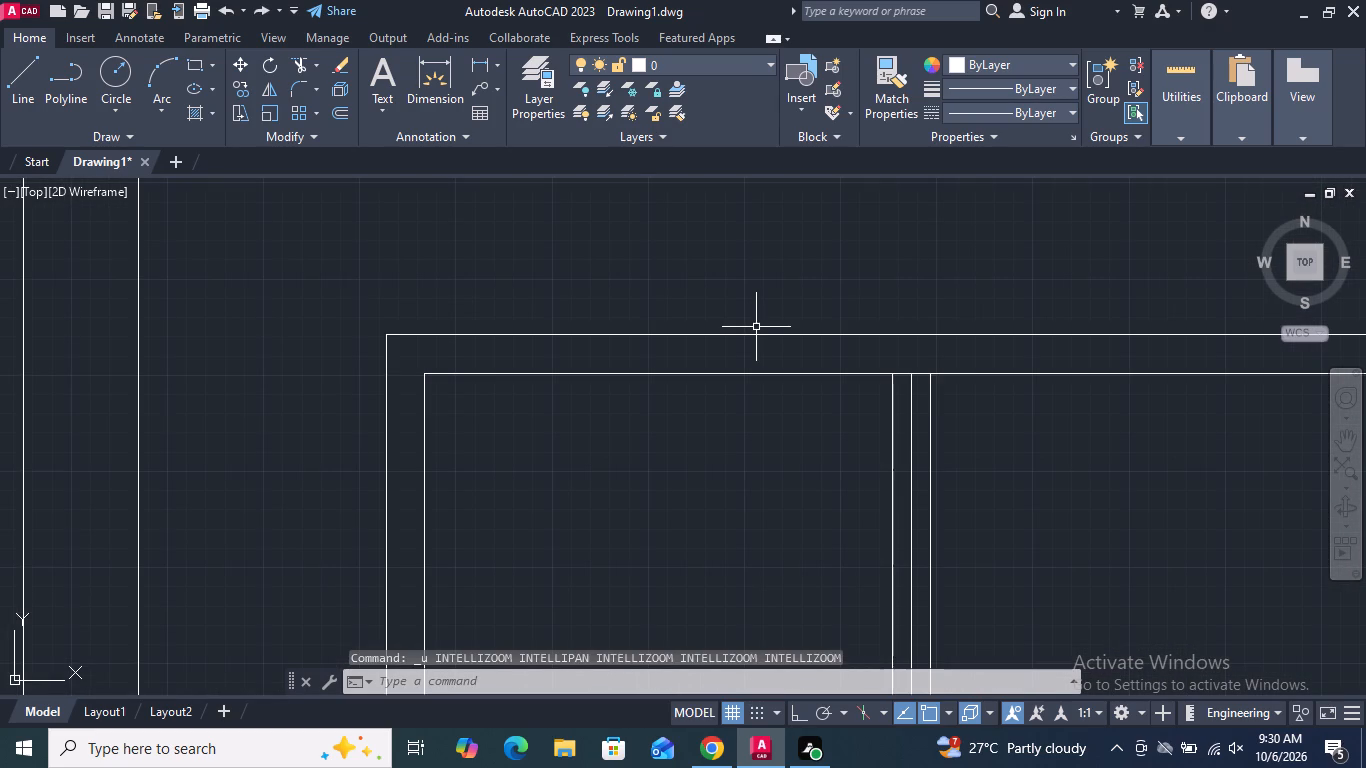
# Draw a horizontal line across the third door's upper panel between the midpoints of the inner rectangle's sides.
pyautogui.scroll(-1, 879, 338)
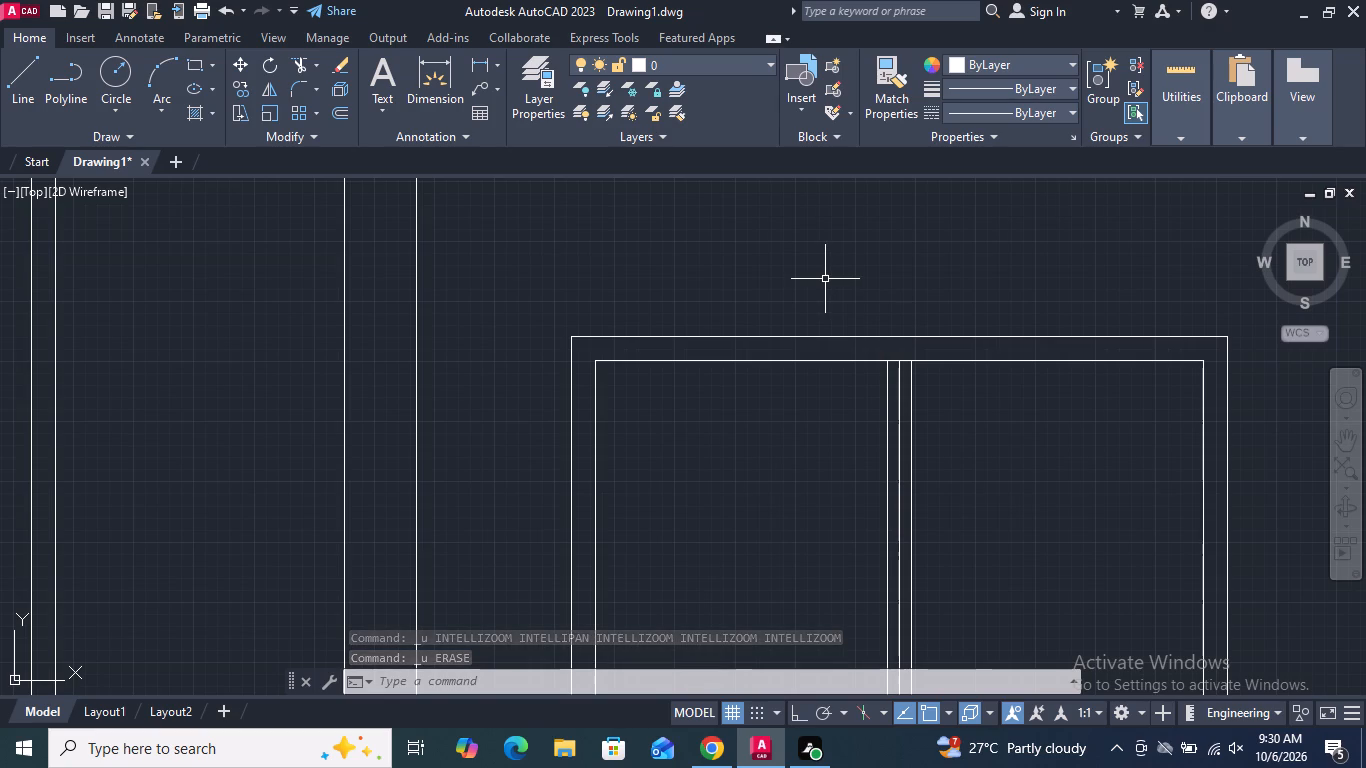
pyautogui.scroll(-4, 825, 279)
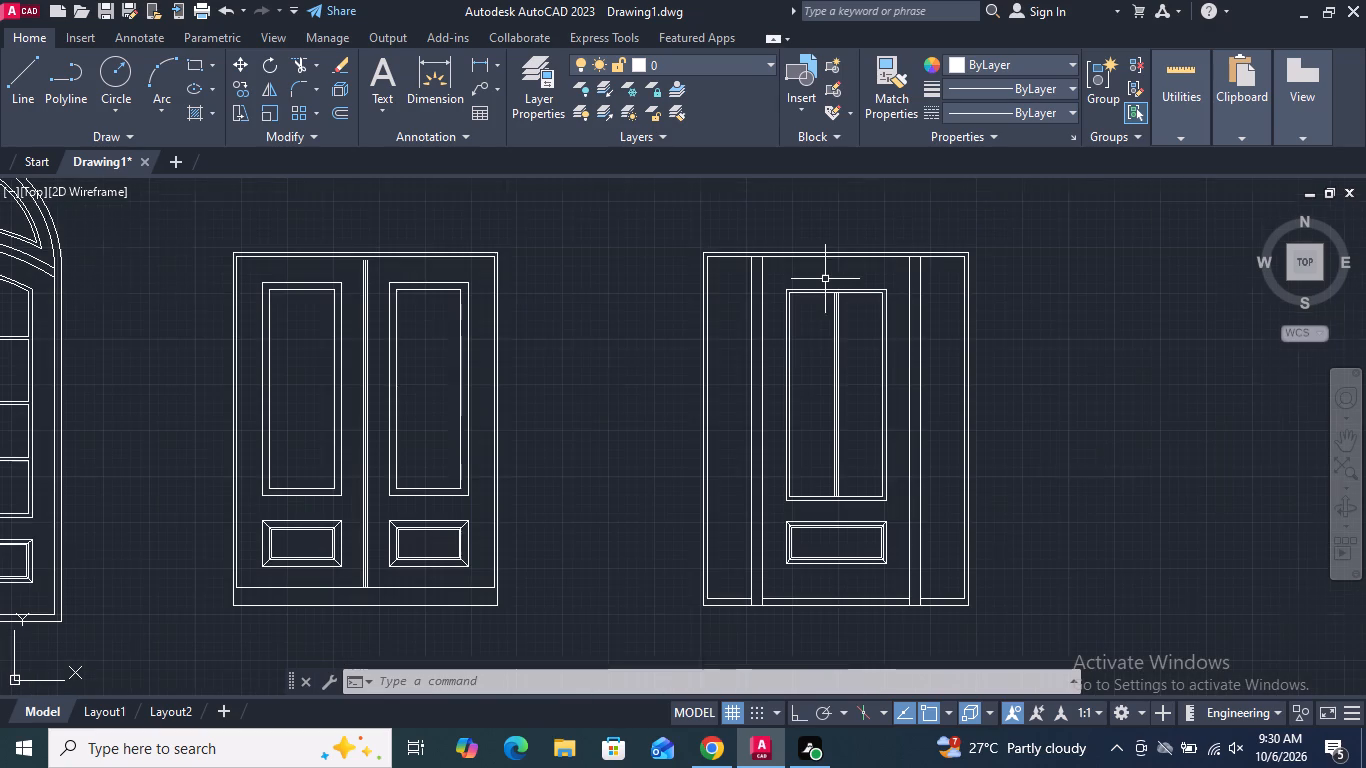
pyautogui.moveTo(803, 343); pyautogui.dragTo(803, 295, button='middle')
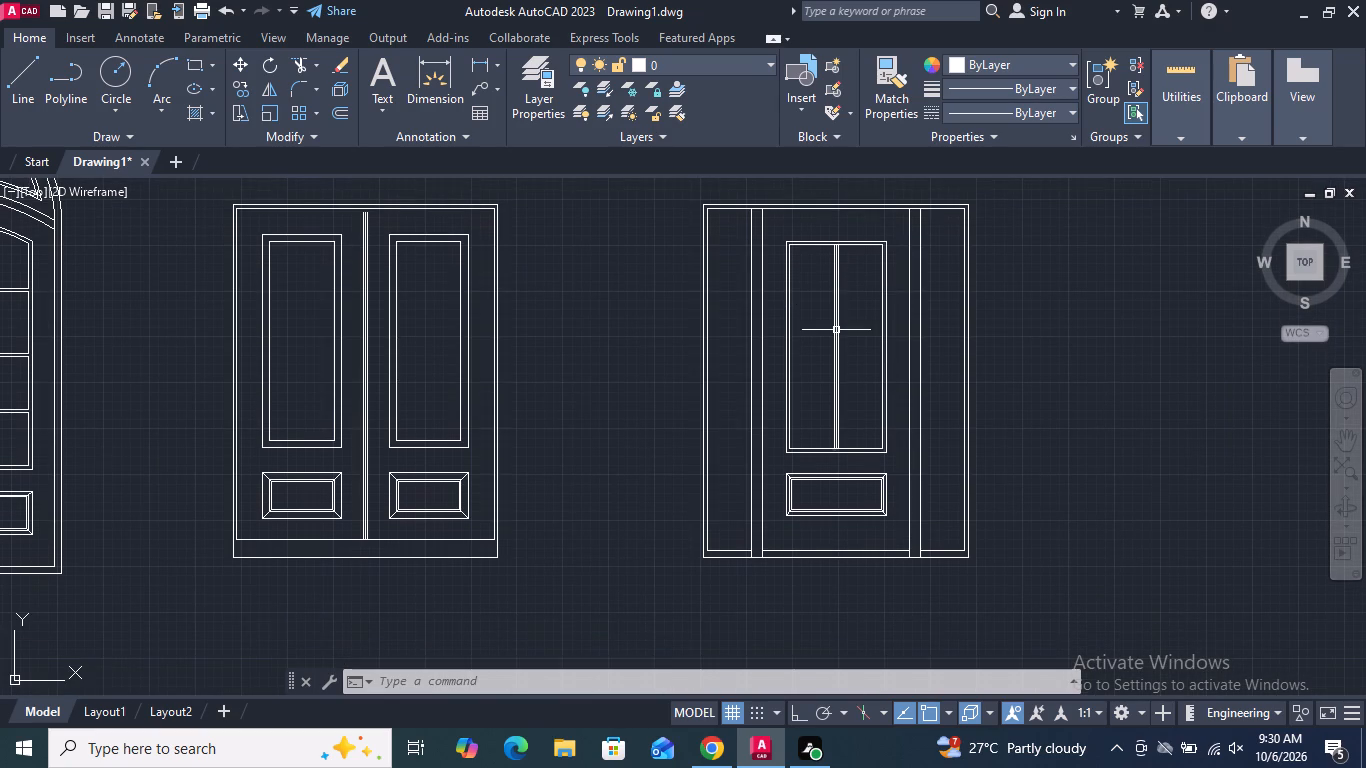
pyautogui.scroll(1, 821, 308)
pyautogui.moveTo(816, 315); pyautogui.dragTo(793, 343, button='middle')
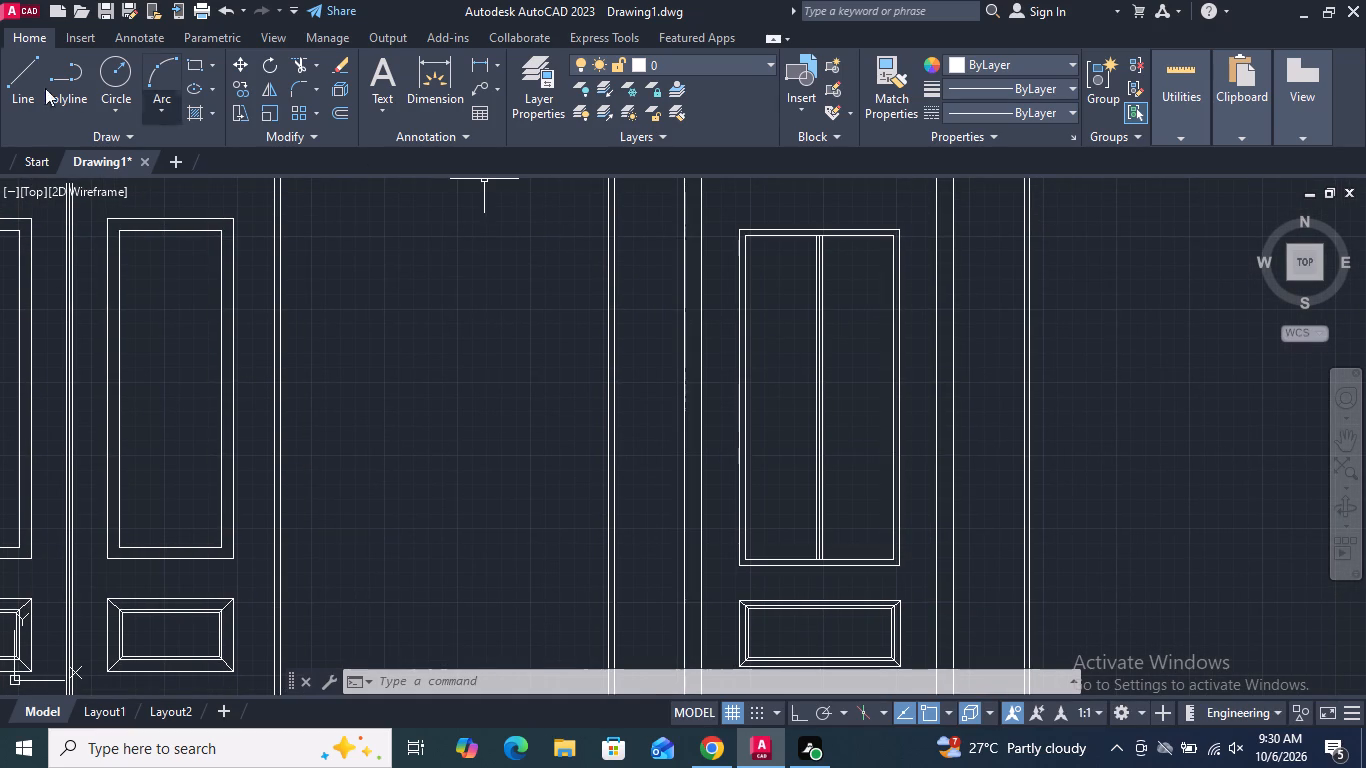
pyautogui.click(19, 87)
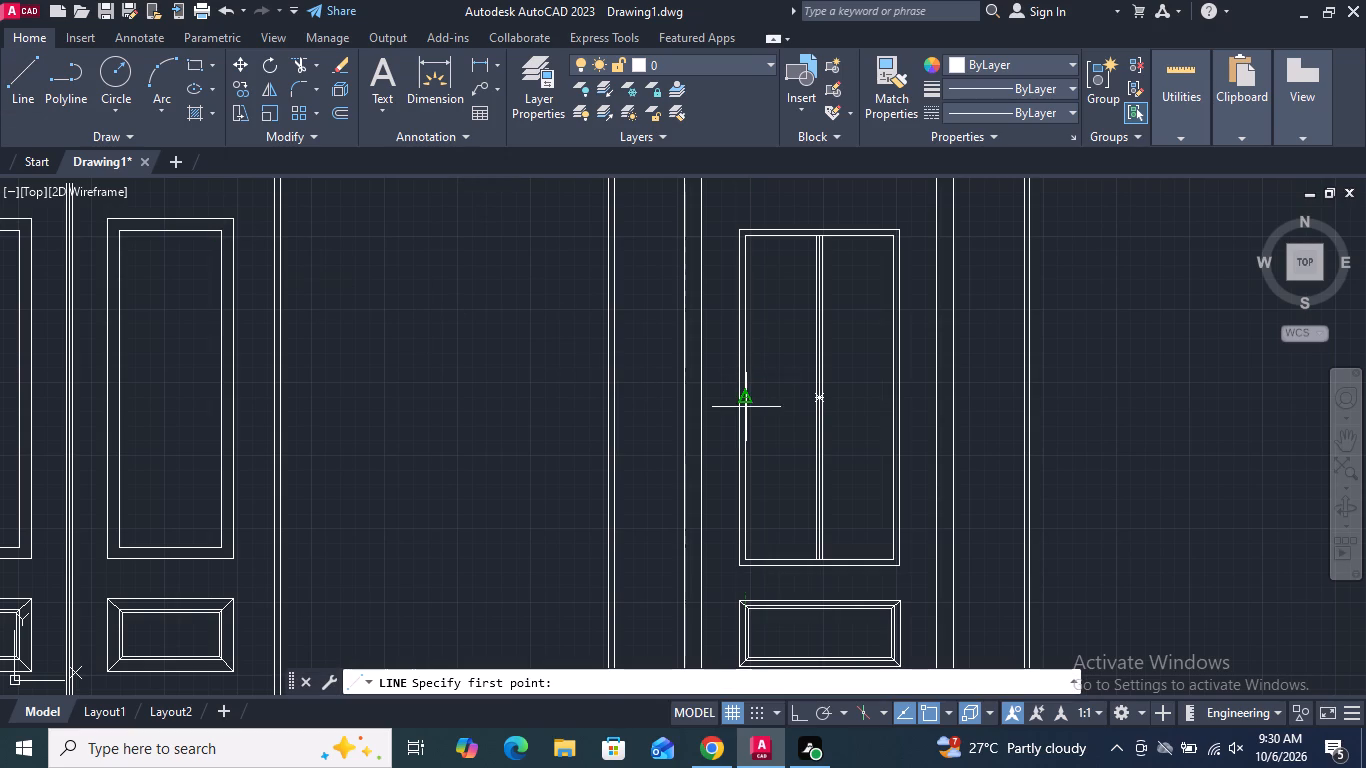
pyautogui.click(745, 402)
pyautogui.scroll(3, 816, 400)
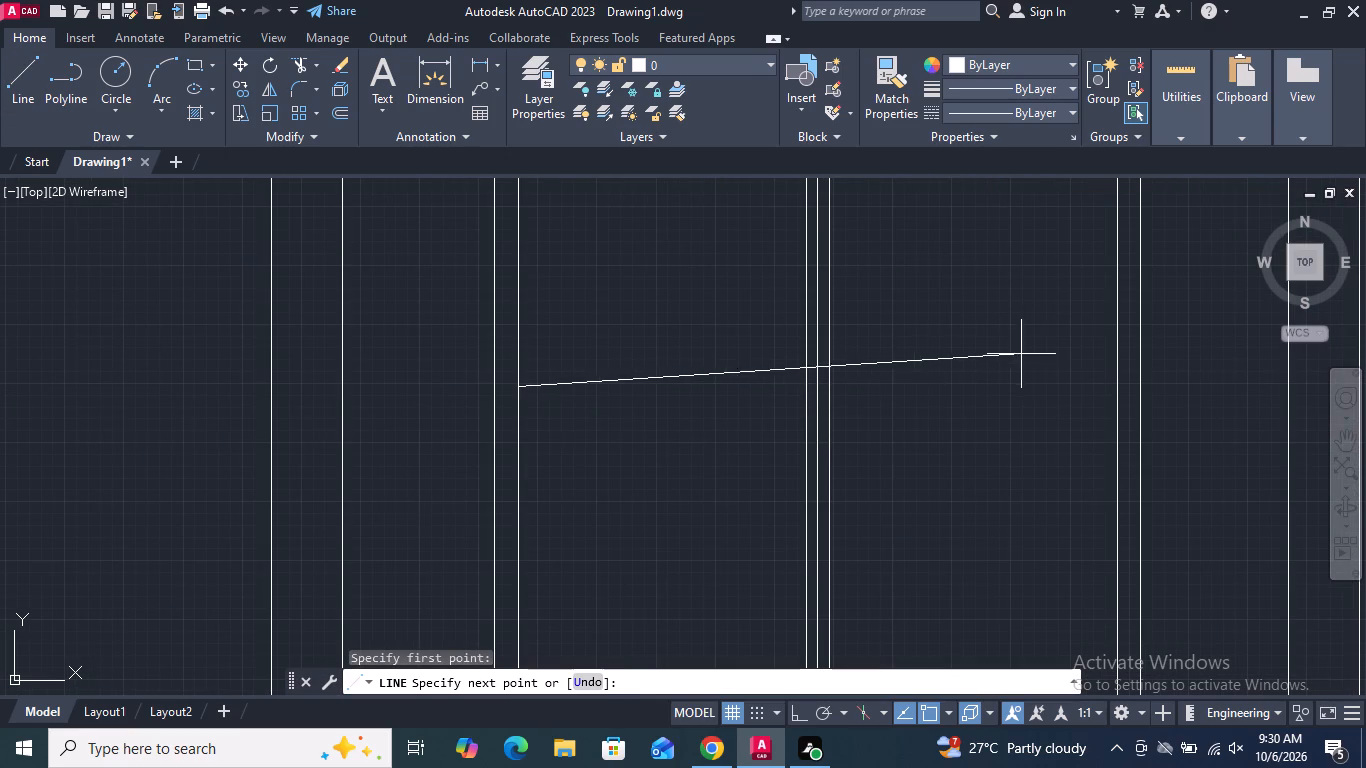
pyautogui.click(1117, 384)
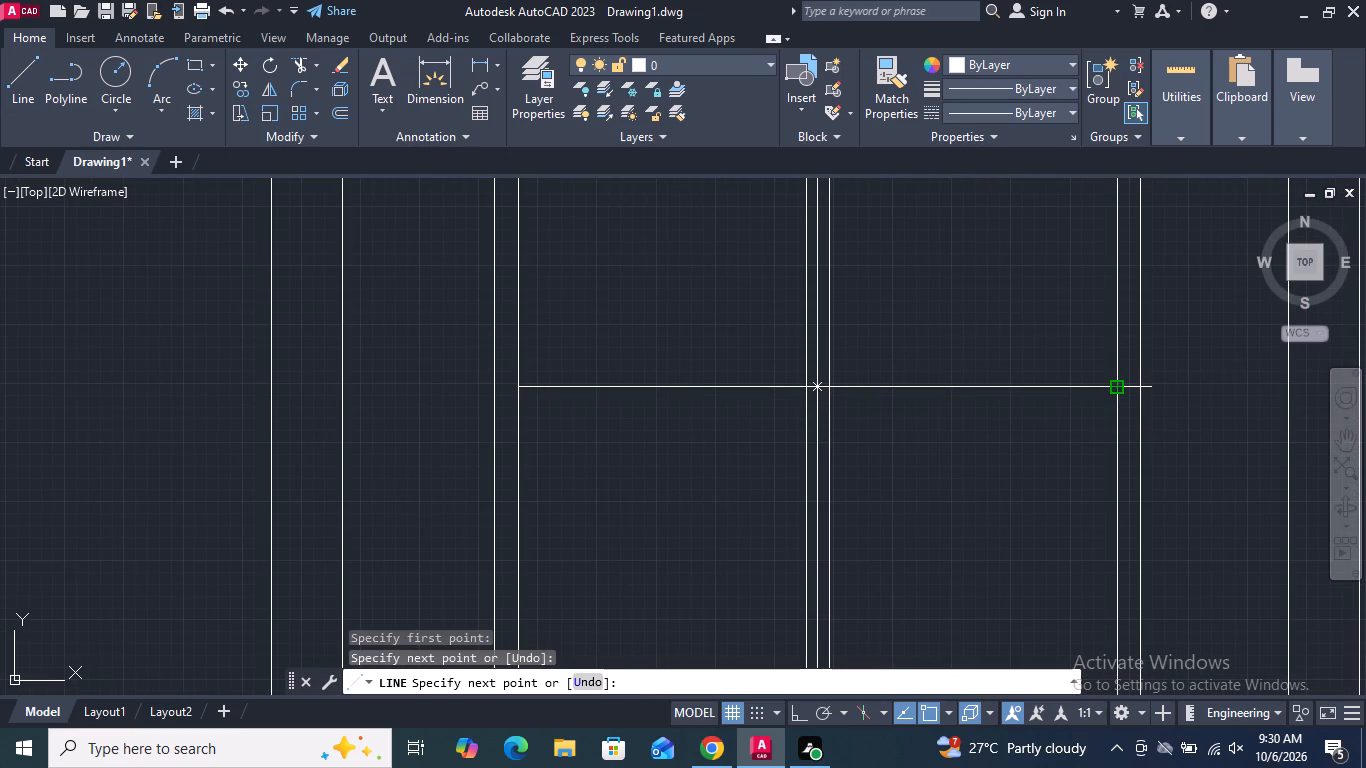
pyautogui.press('Return')
pyautogui.scroll(-2, 744, 415)
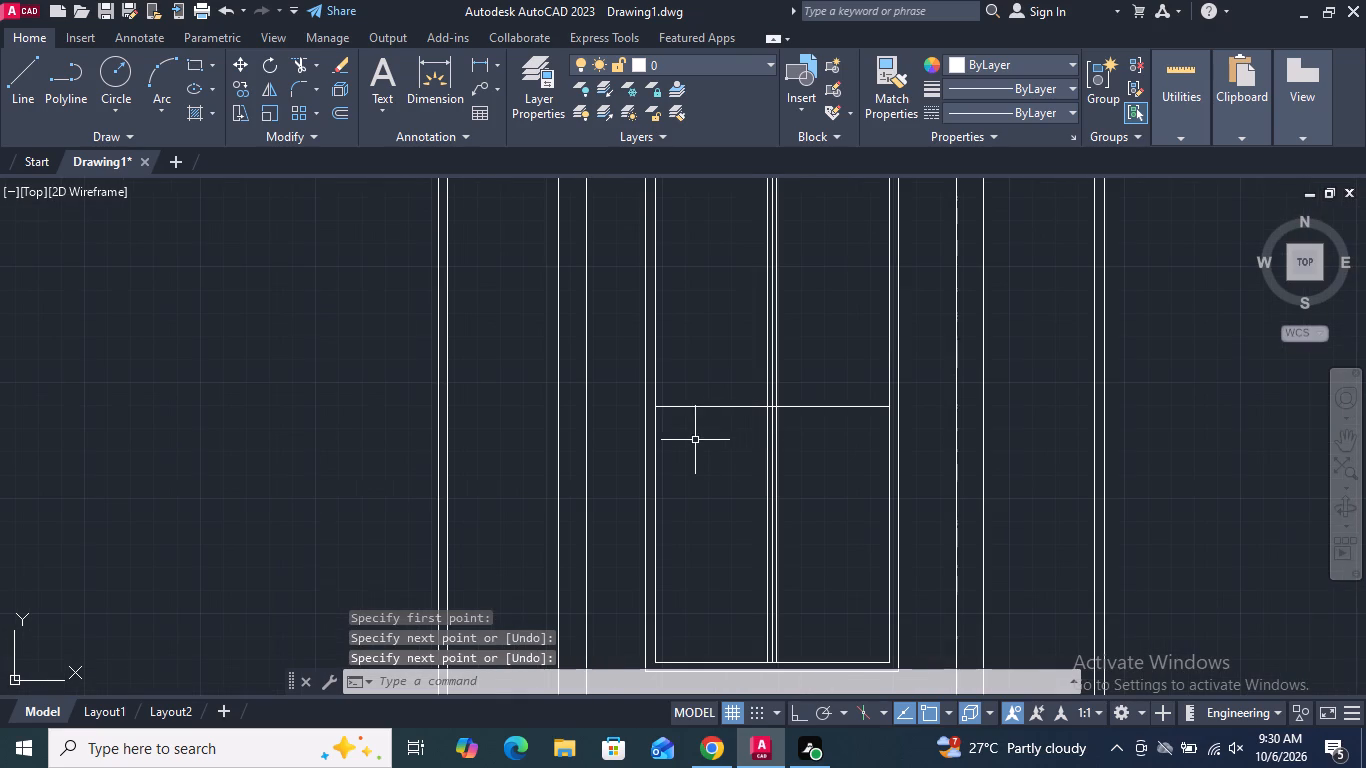
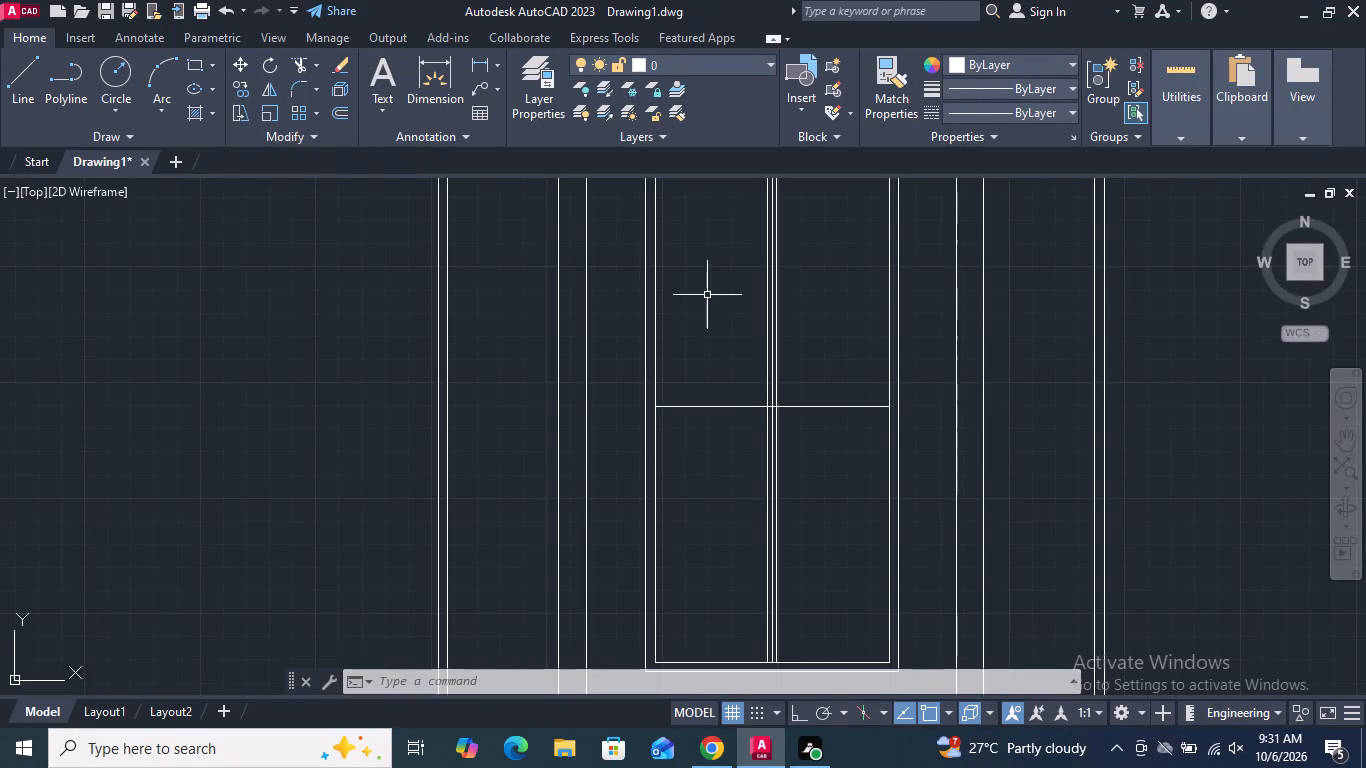
# Offset the horizontal line across the single door's upper glazed panel upward by 0.5 inch.
pyautogui.scroll(2, 713, 419)
pyautogui.moveTo(713, 419); pyautogui.dragTo(638, 452, button='middle')
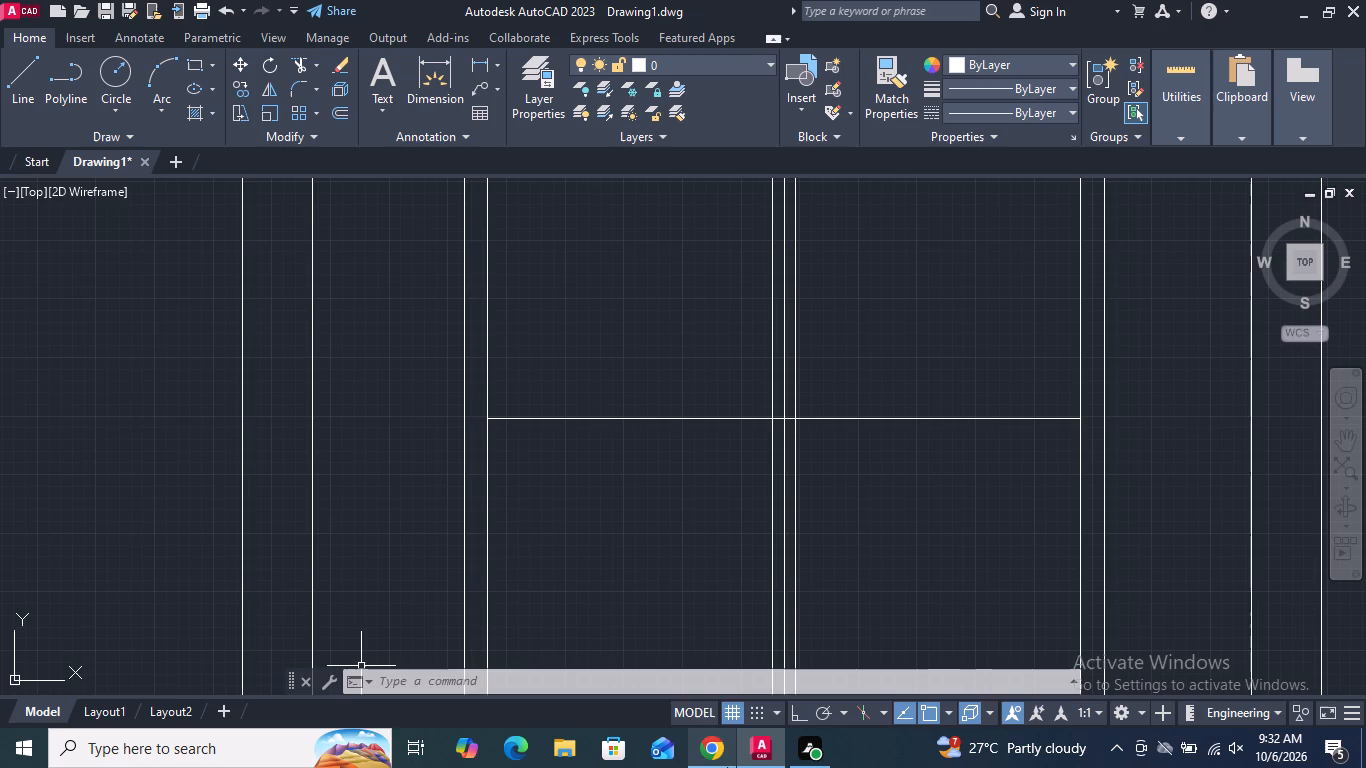
pyautogui.click(339, 111)
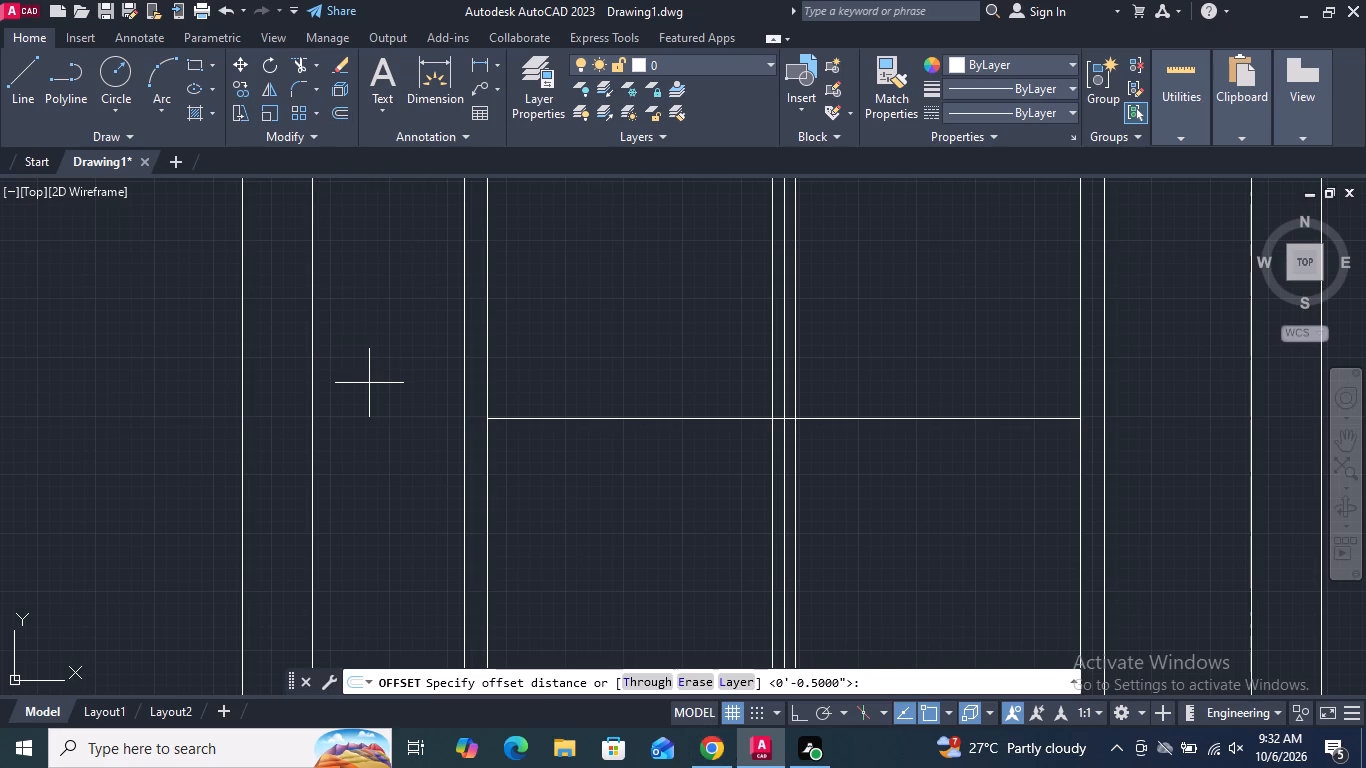
pyautogui.press('Return')
pyautogui.click(537, 420)
pyautogui.click(537, 400)
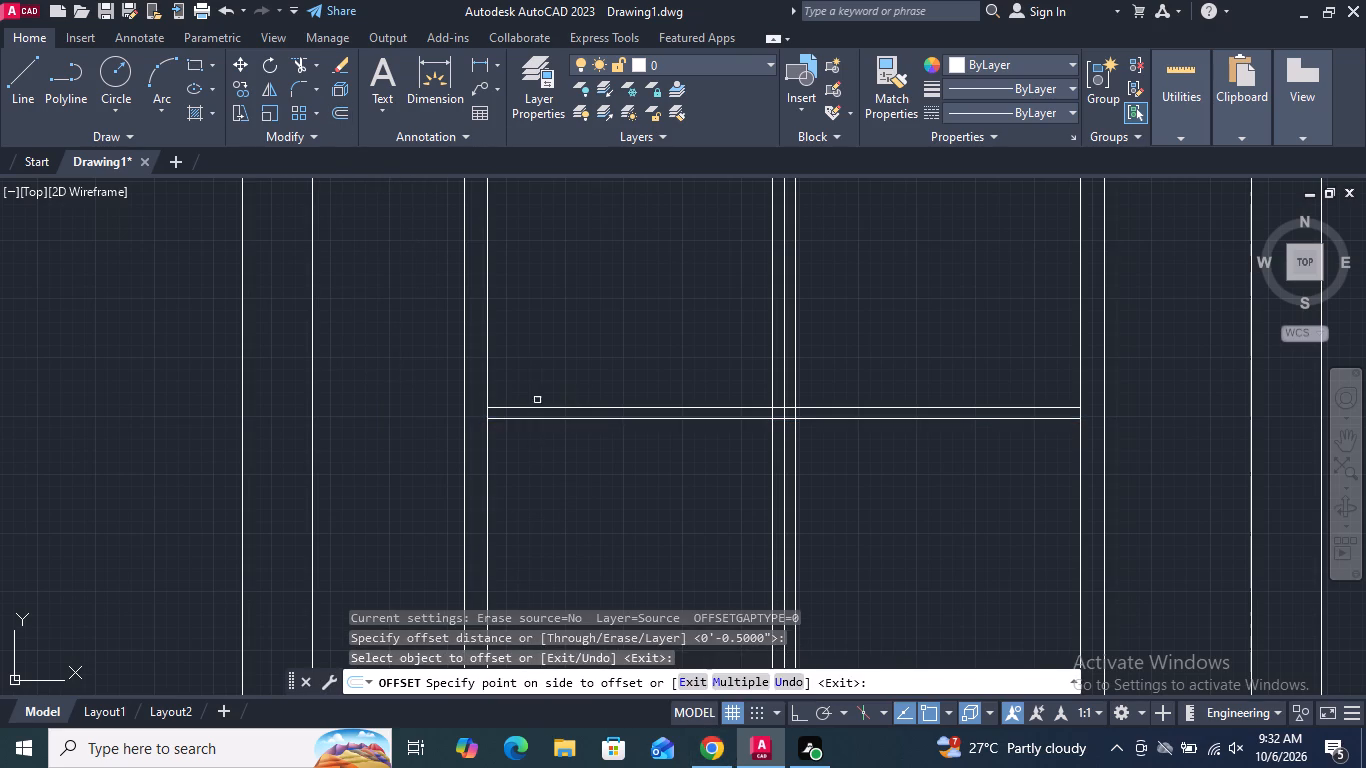
pyautogui.scroll(-4, 535, 466)
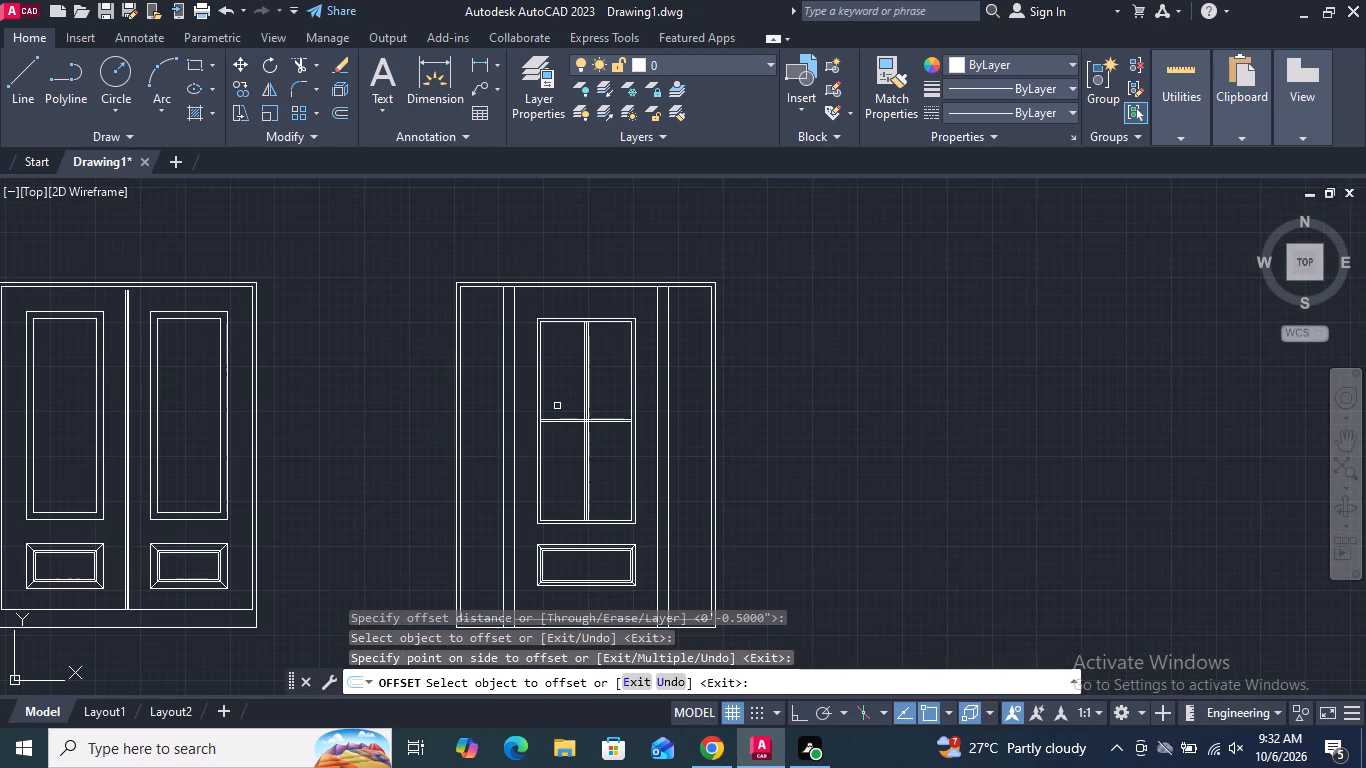
pyautogui.press('Return')
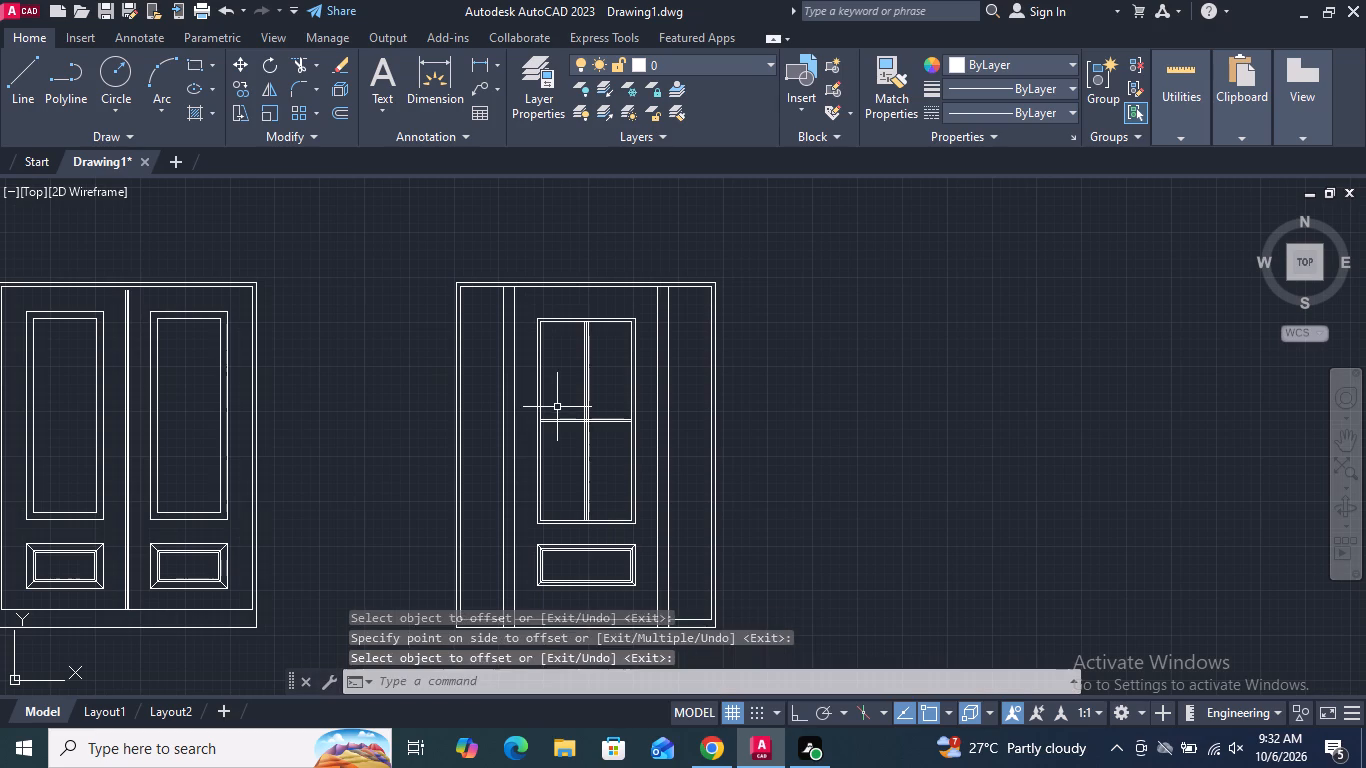
# Move the two horizontal bar lines down so the midpoint between them sits at the original line's height.
pyautogui.scroll(5, 545, 427)
pyautogui.moveTo(552, 417); pyautogui.dragTo(558, 387)
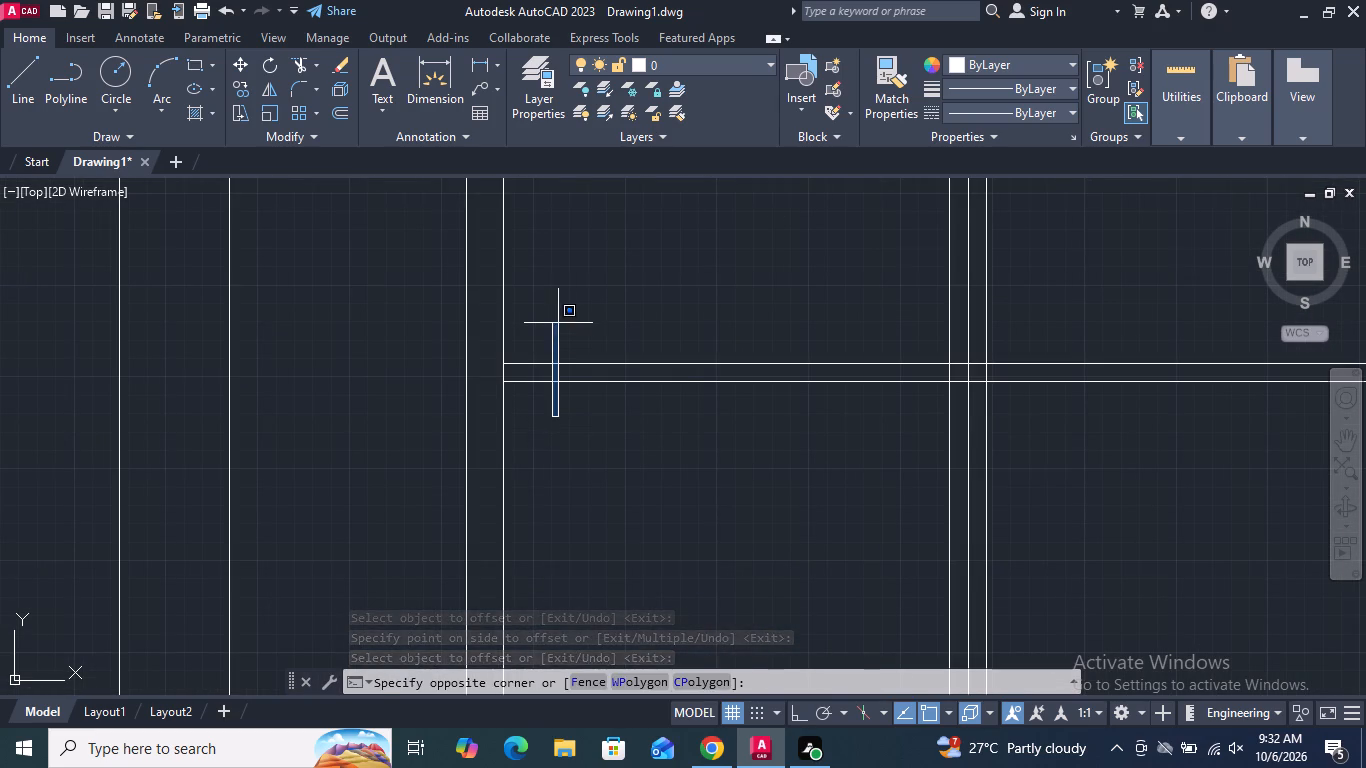
pyautogui.click(558, 321)
pyautogui.moveTo(688, 410); pyautogui.dragTo(658, 382)
pyautogui.click(626, 338)
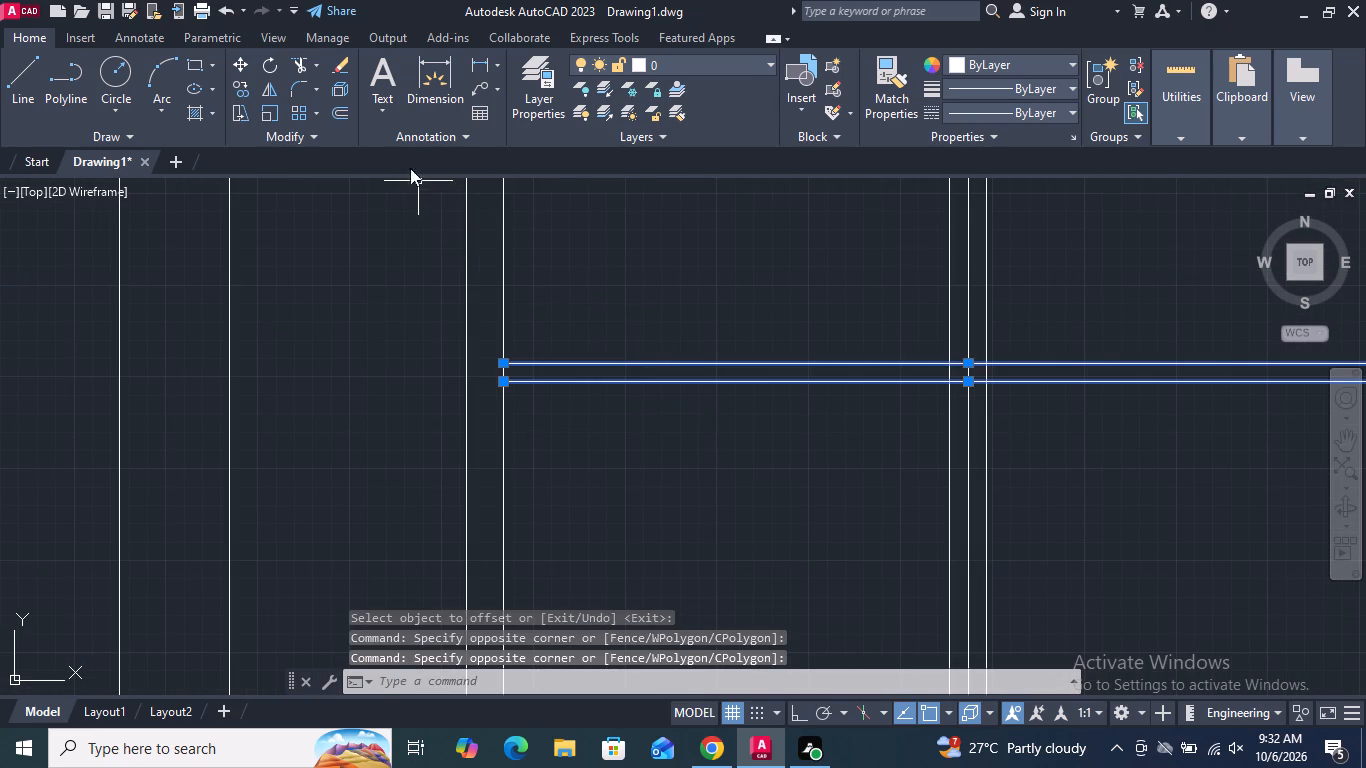
pyautogui.click(239, 66)
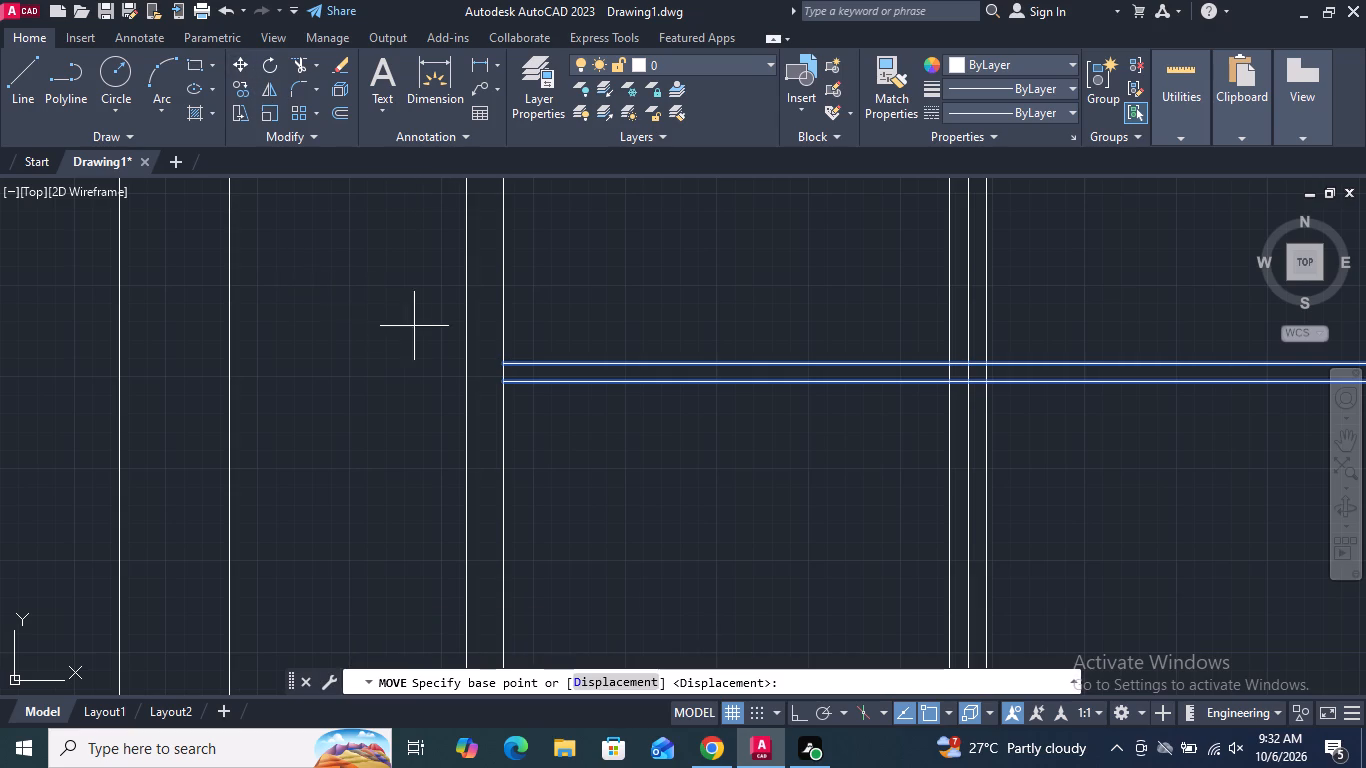
pyautogui.scroll(2, 477, 364)
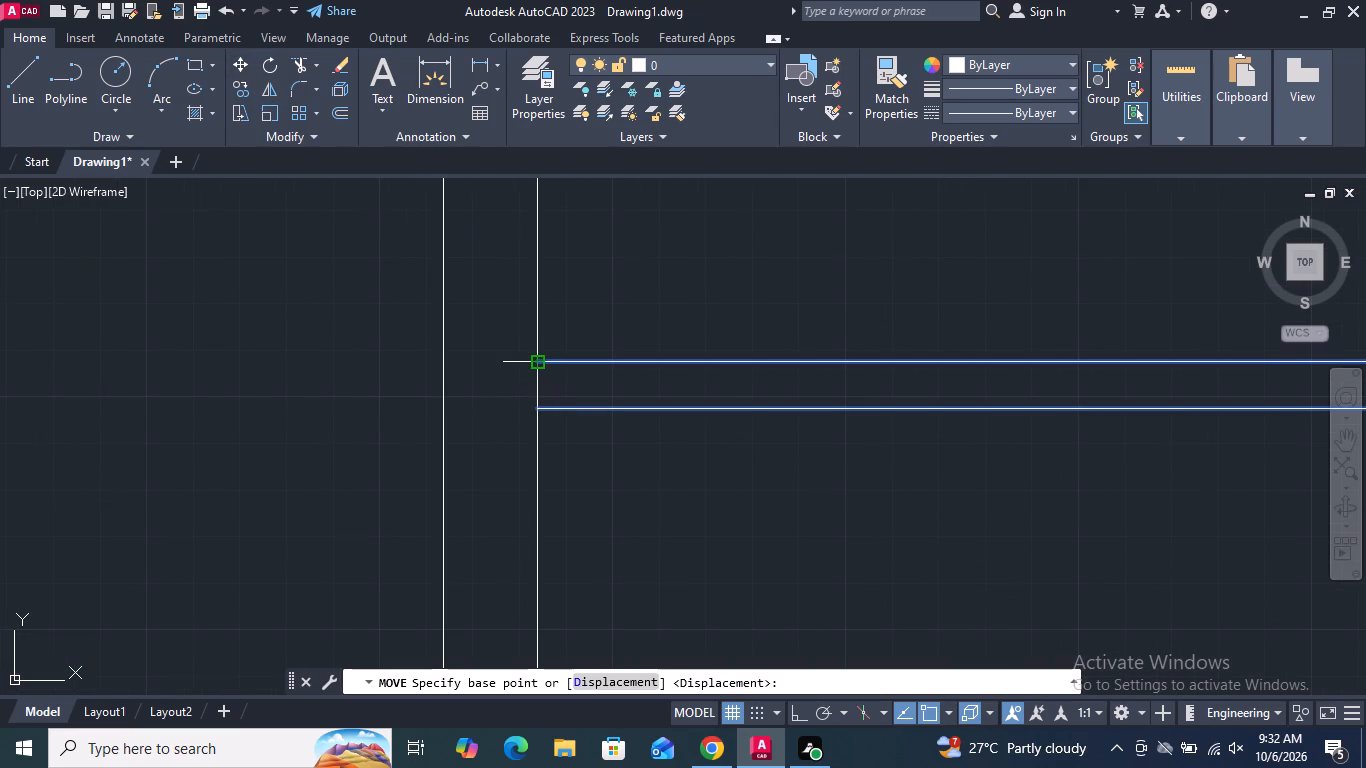
pyautogui.click(541, 363)
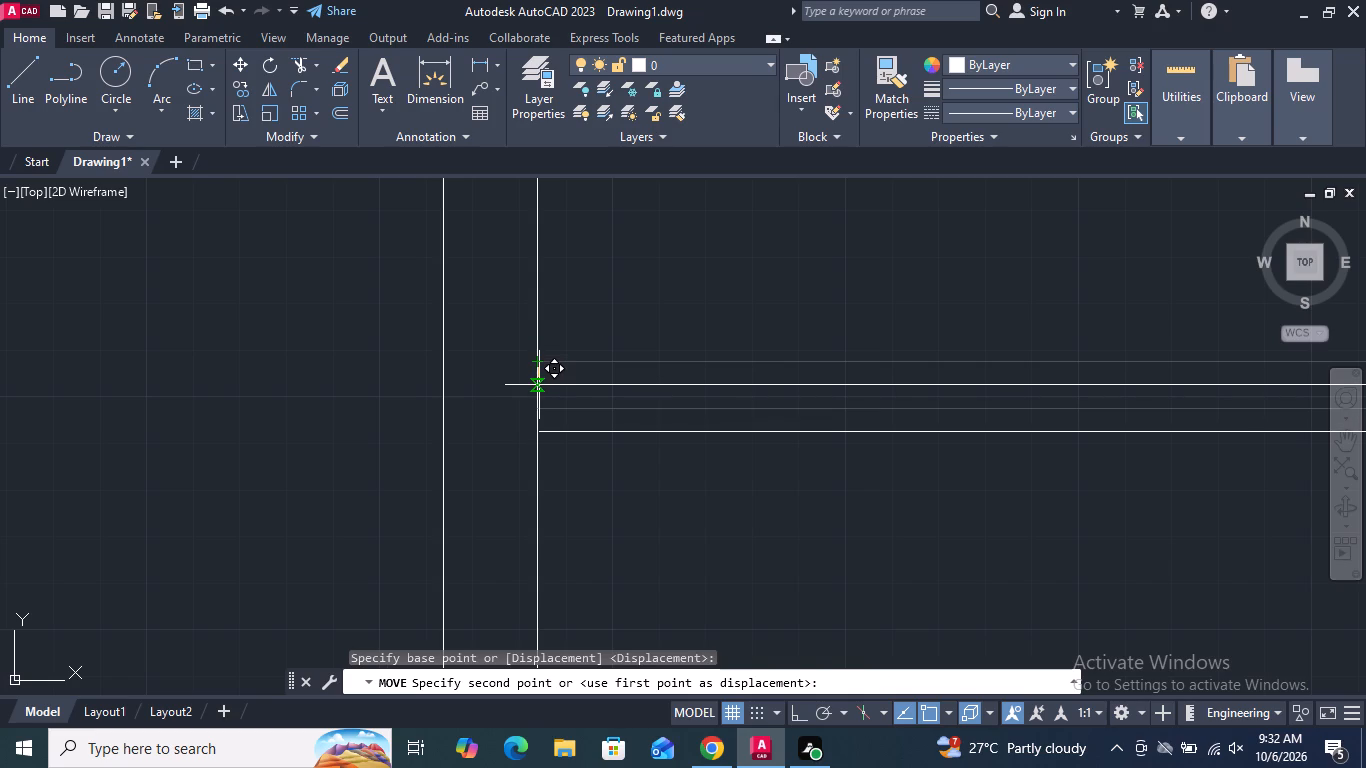
pyautogui.click(539, 385)
pyautogui.scroll(-6, 525, 396)
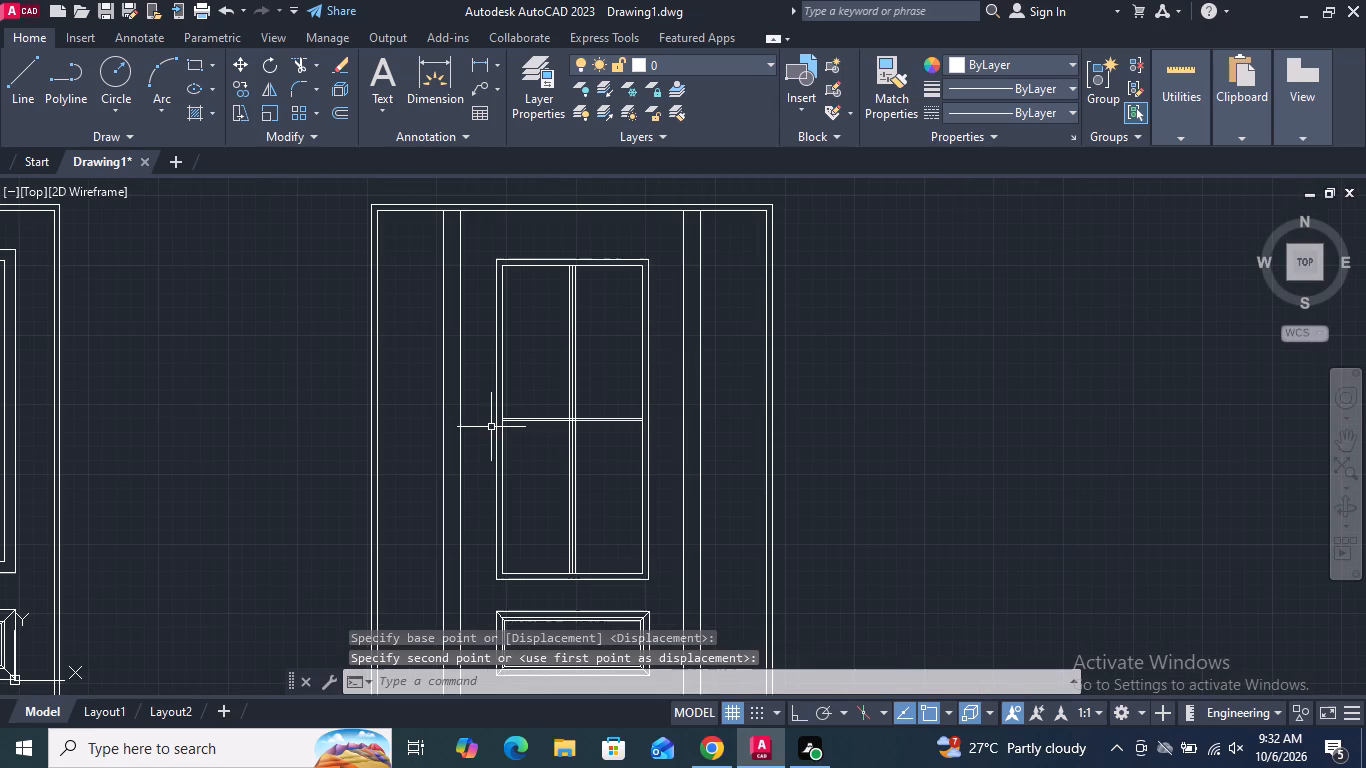
# With Ortho on, copy the horizontal glazing bar about 1'-1.7" up and about 1'-1.5" down within the upper panel.
pyautogui.moveTo(528, 364); pyautogui.dragTo(500, 400, button='middle')
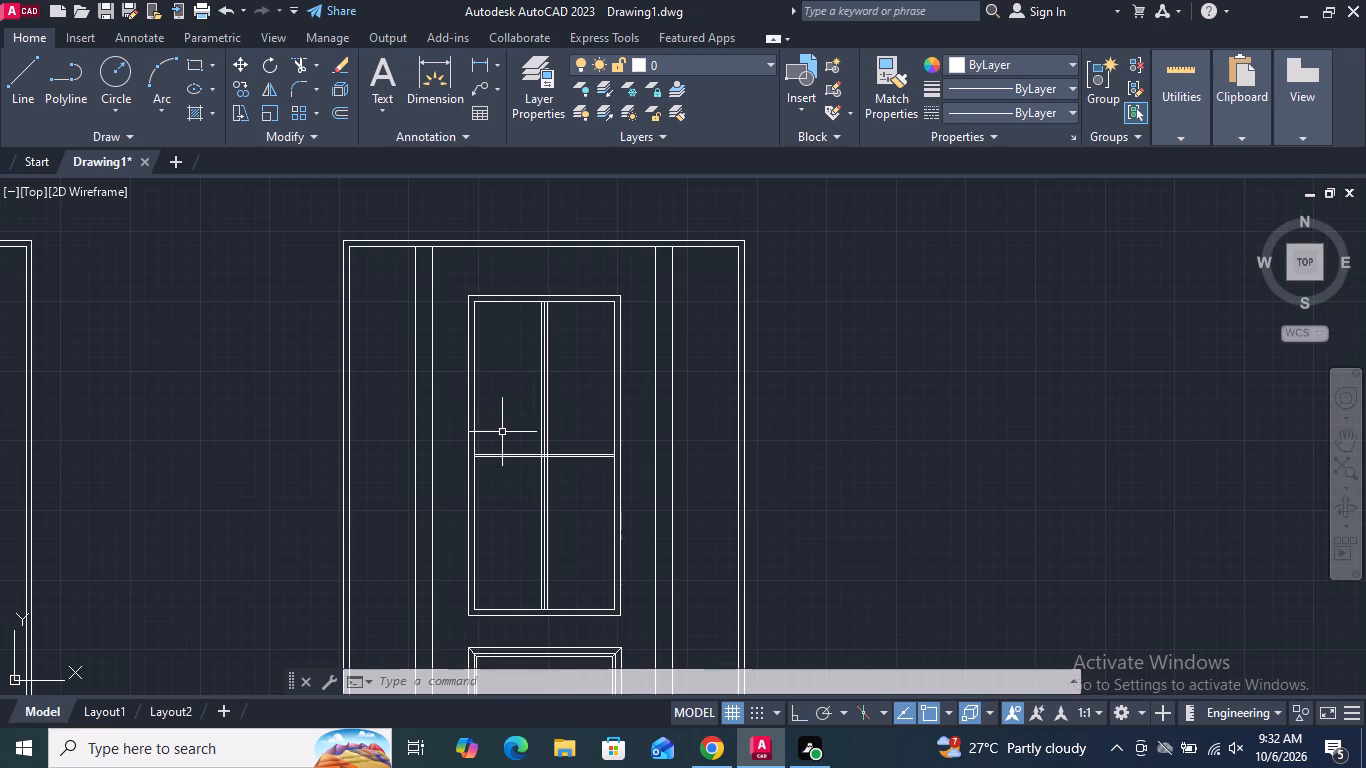
pyautogui.moveTo(506, 479); pyautogui.dragTo(508, 462)
pyautogui.click(498, 428)
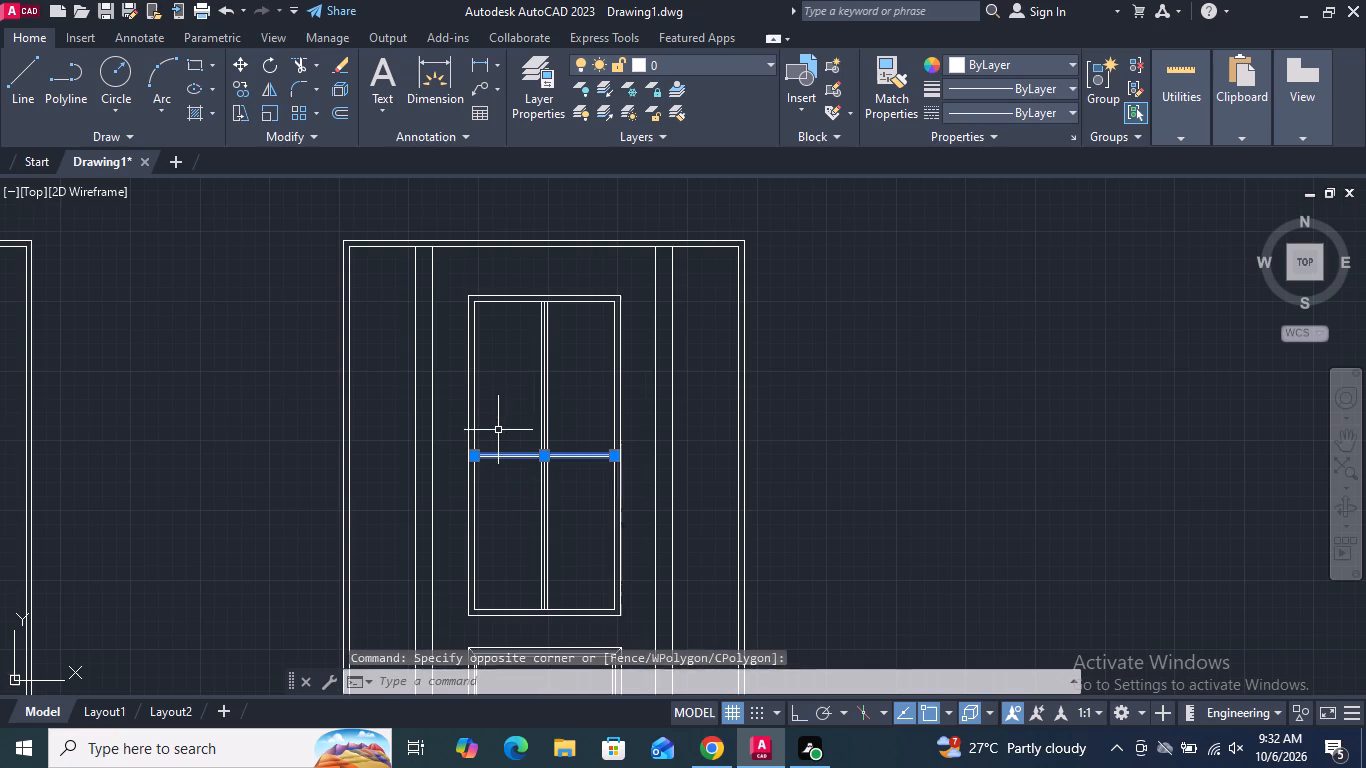
pyautogui.click(241, 87)
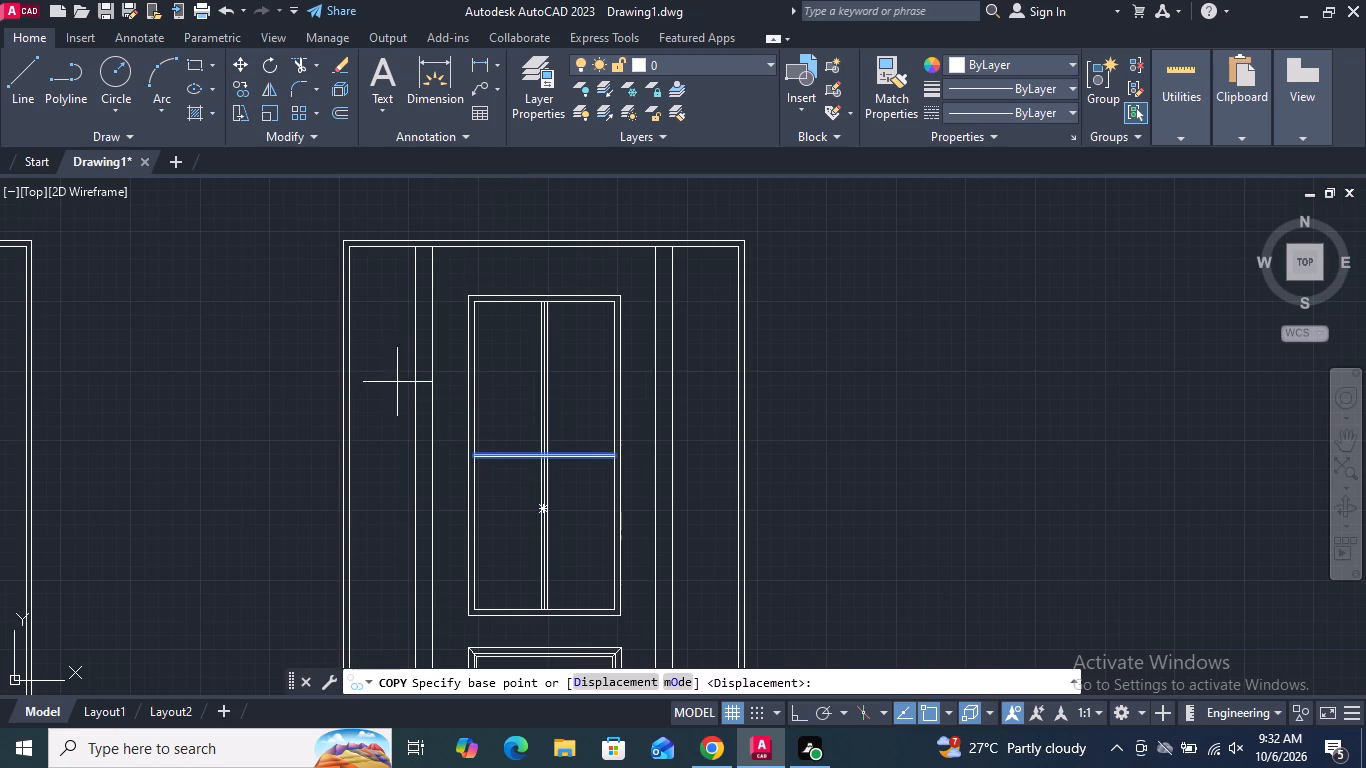
pyautogui.scroll(5, 456, 441)
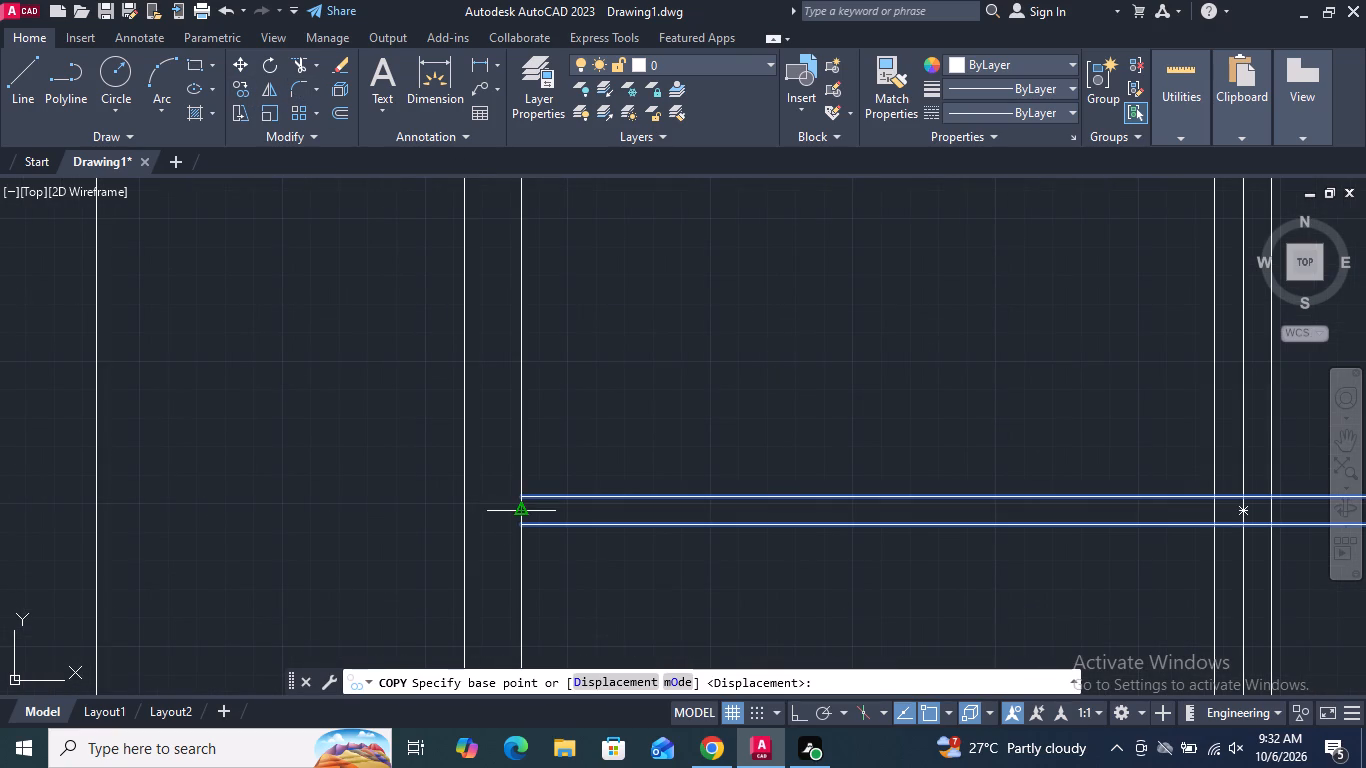
pyautogui.click(522, 510)
pyautogui.scroll(-4, 522, 510)
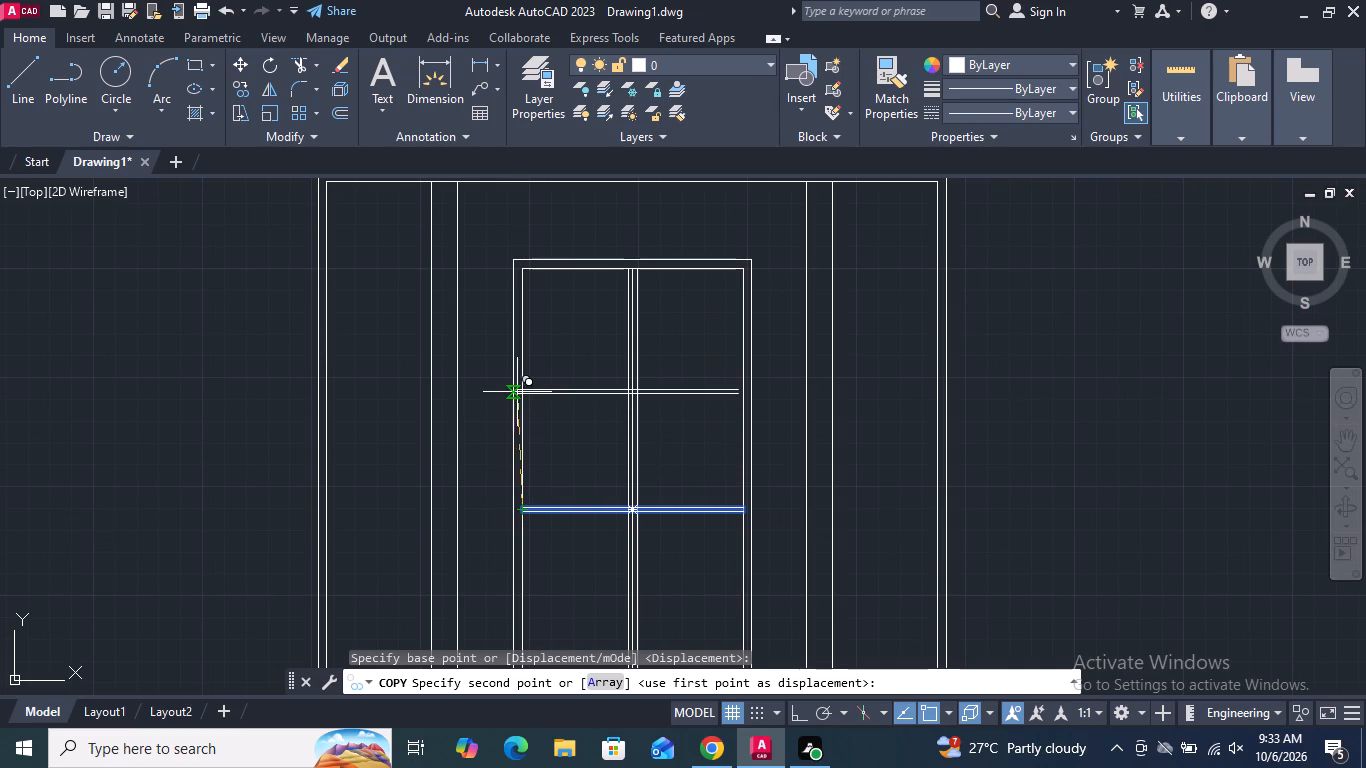
pyautogui.click(797, 712)
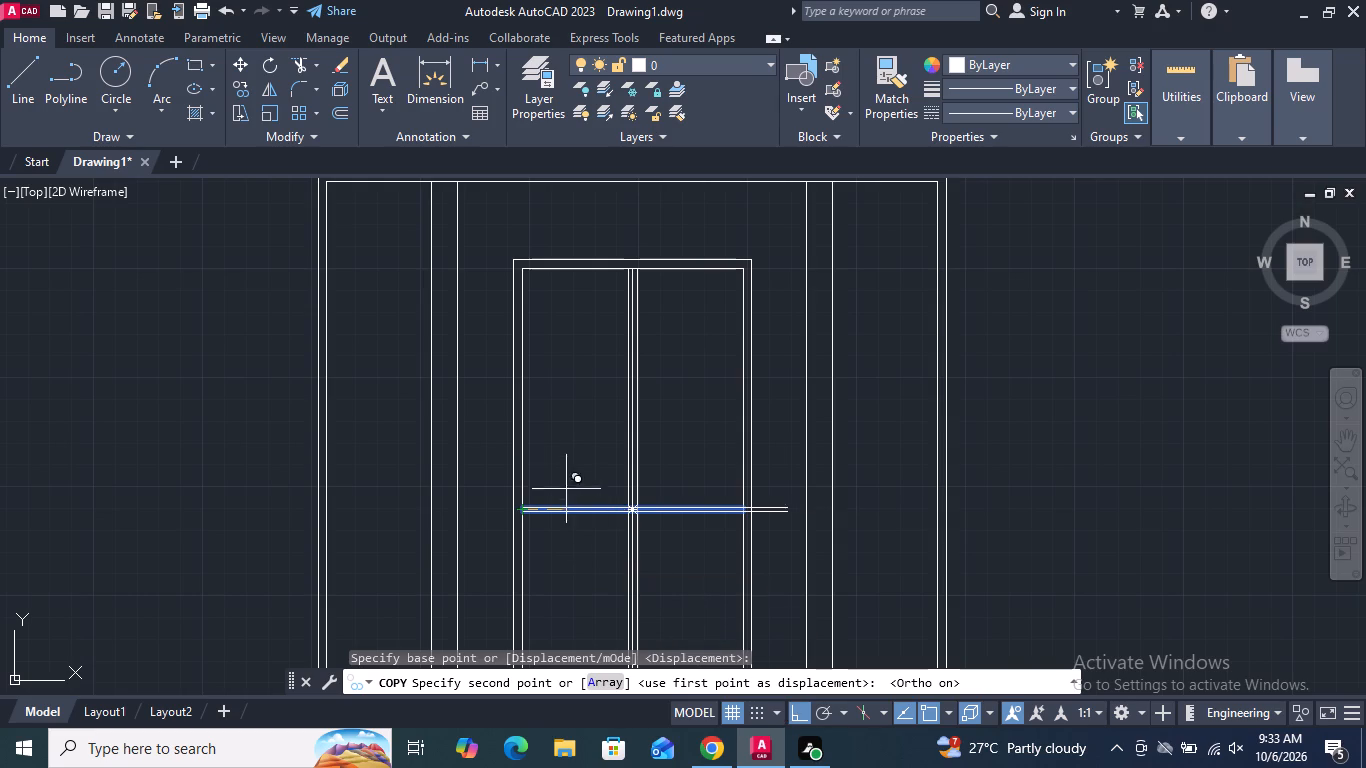
pyautogui.click(536, 387)
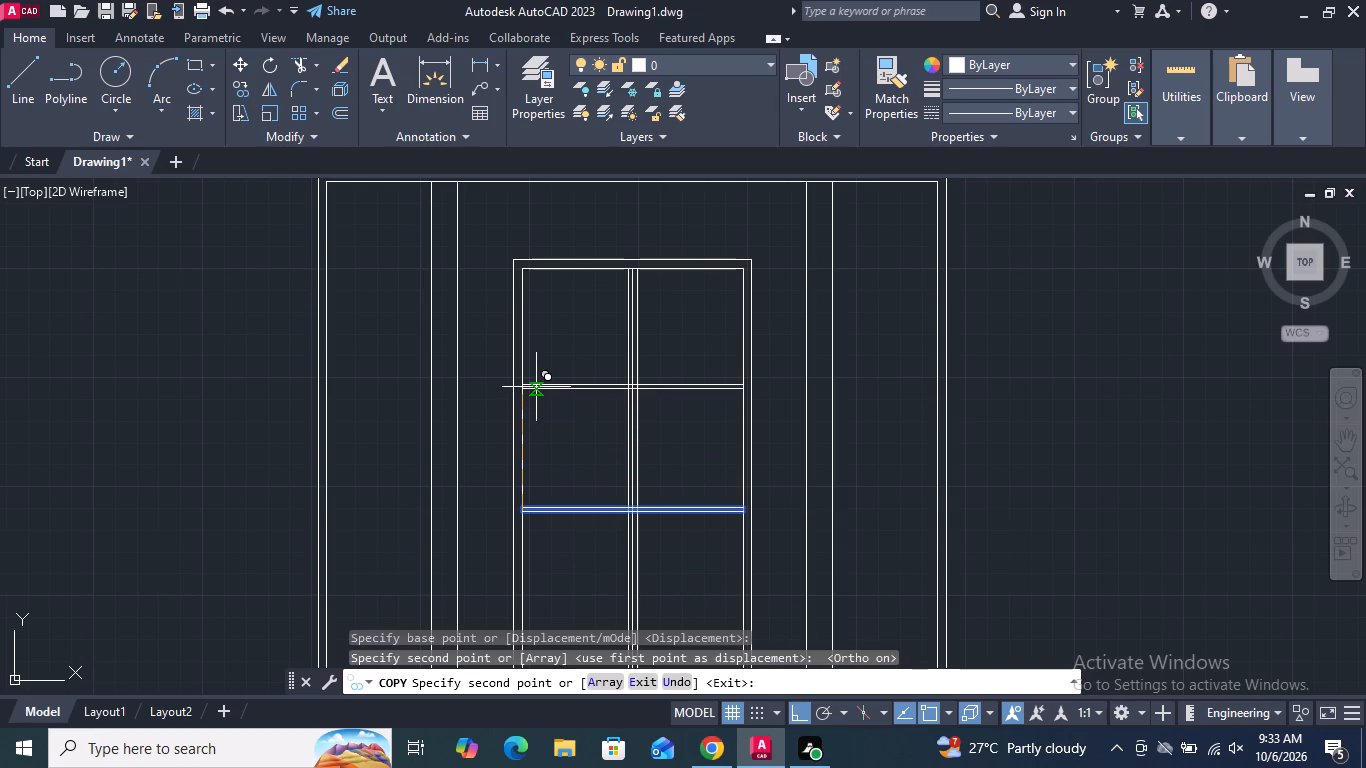
pyautogui.scroll(-2, 536, 387)
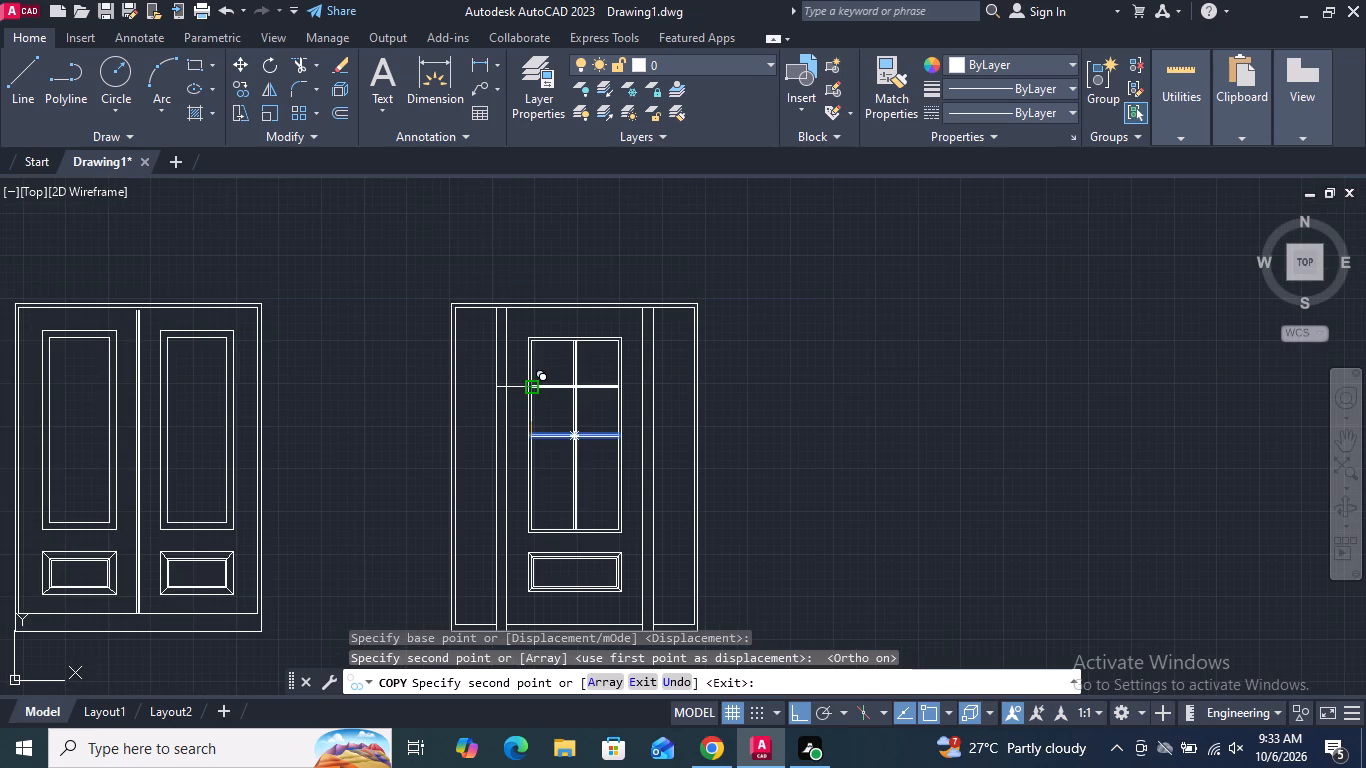
pyautogui.scroll(1, 548, 481)
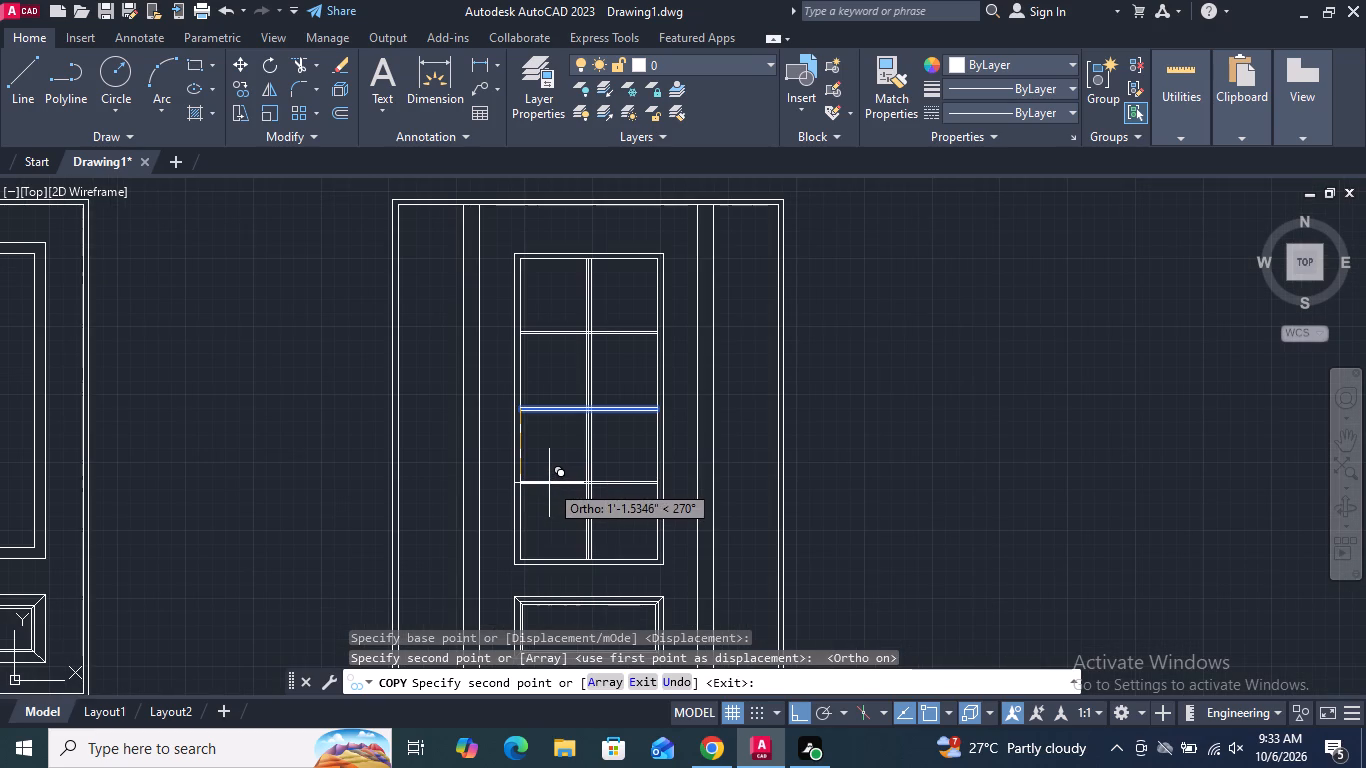
pyautogui.click(549, 483)
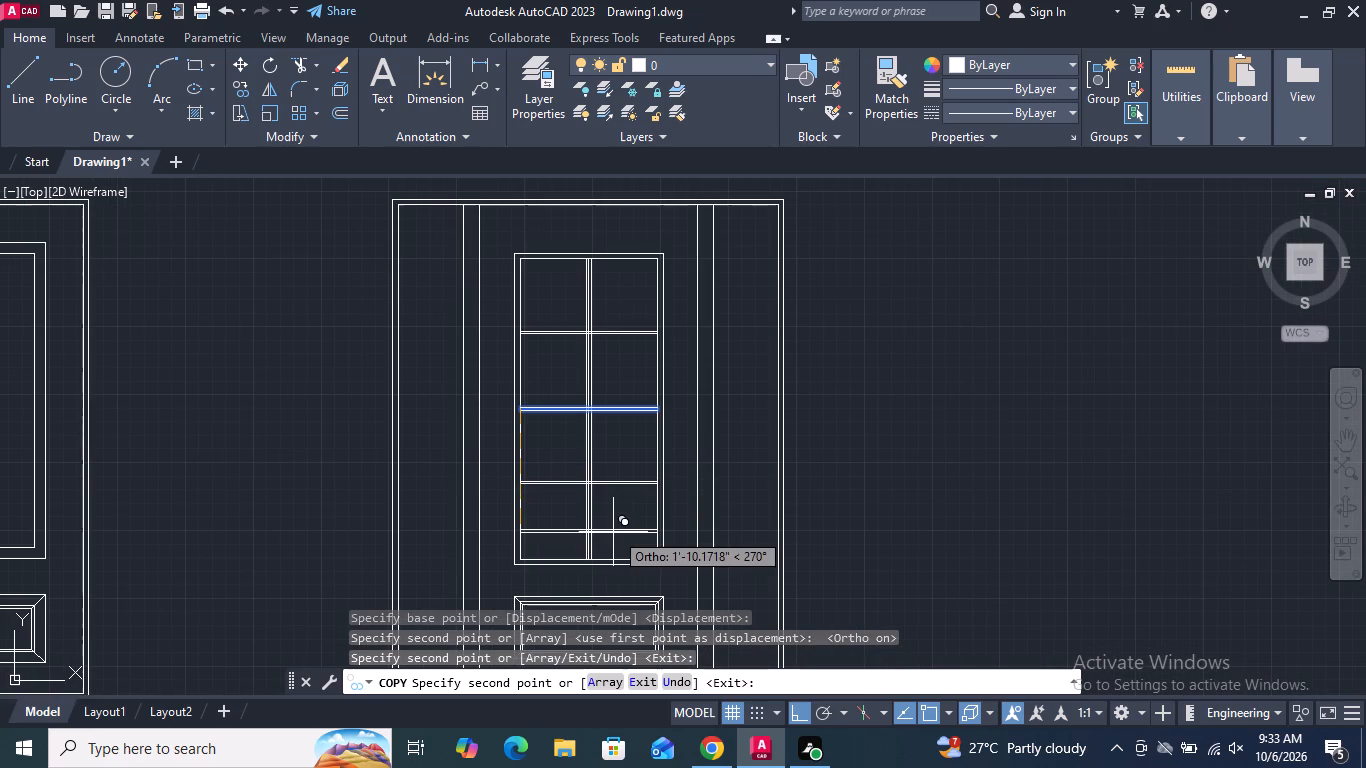
pyautogui.press('Return')
# Delete the middle horizontal glazing bar's two lines from the upper panel.
pyautogui.scroll(2, 581, 484)
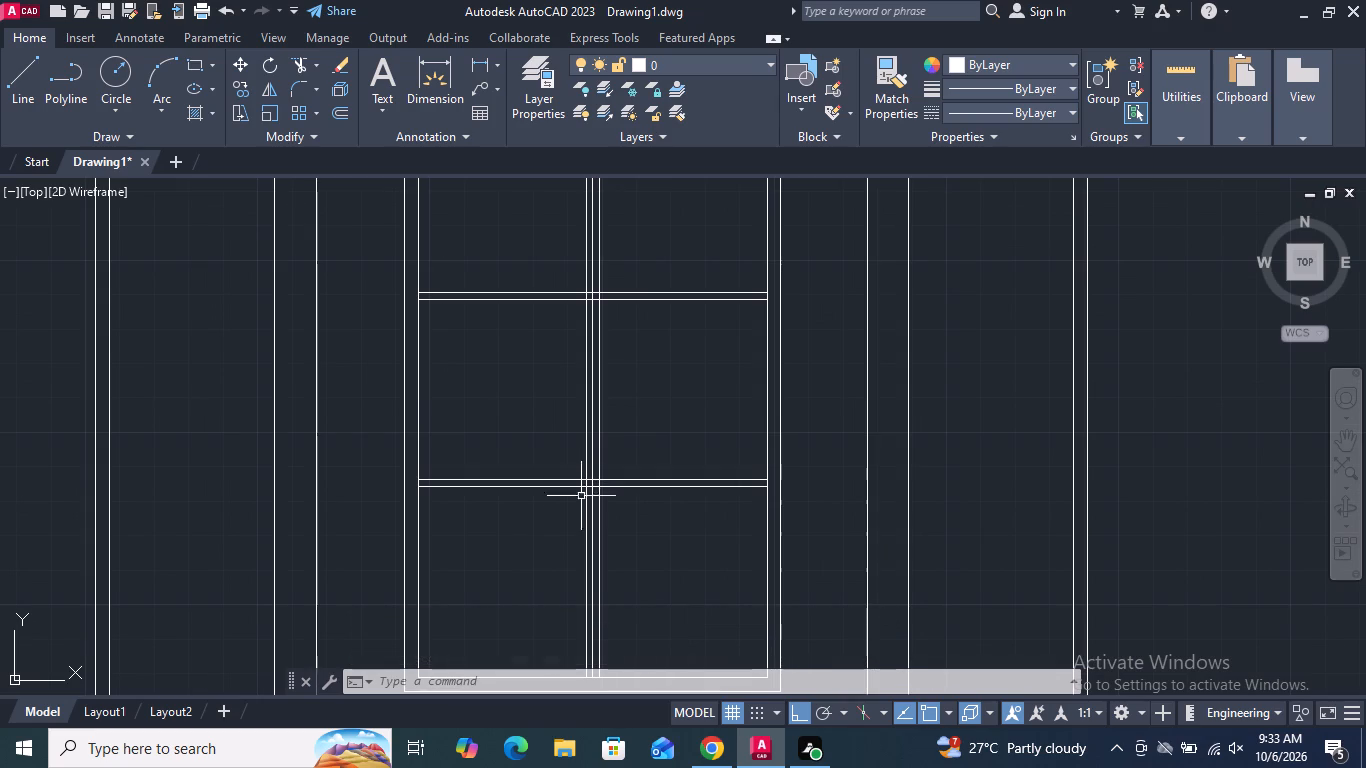
pyautogui.scroll(-2, 581, 505)
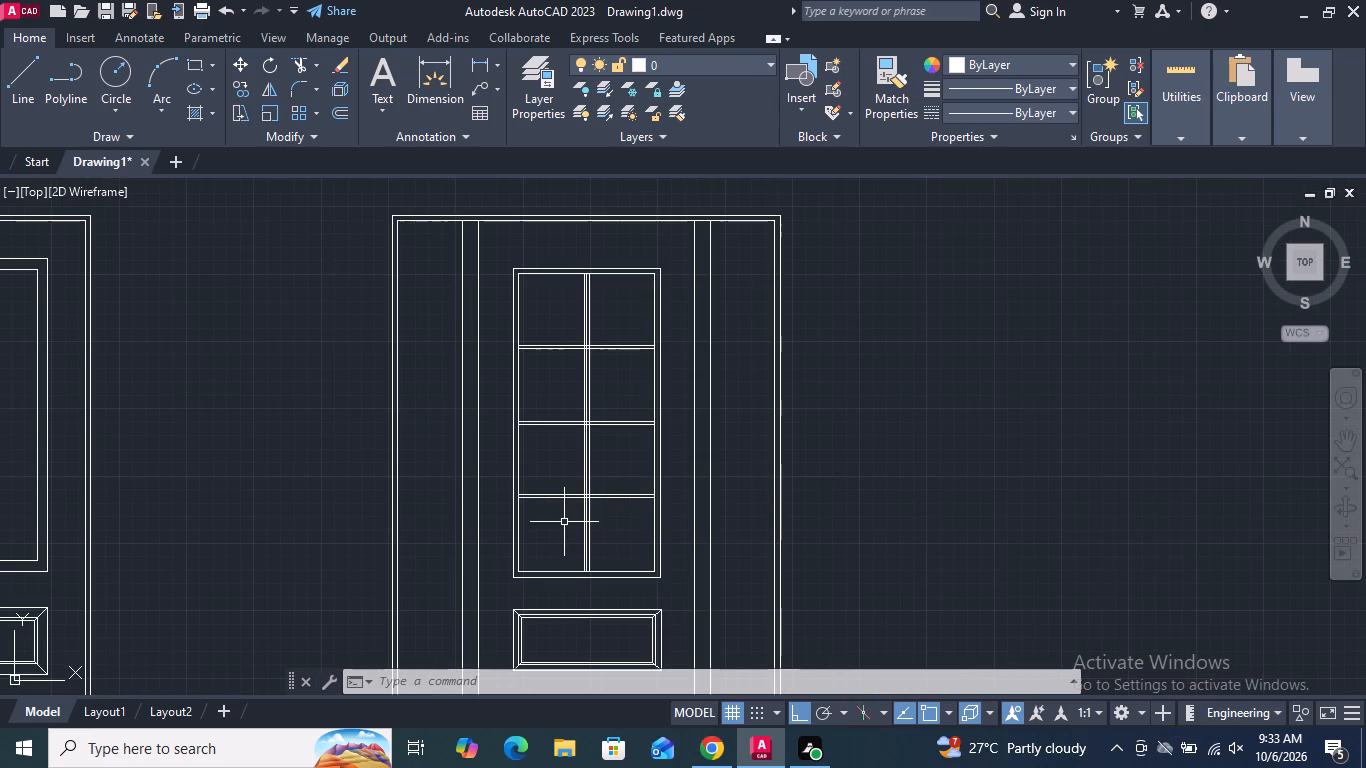
pyautogui.moveTo(554, 477); pyautogui.dragTo(550, 448, button='middle')
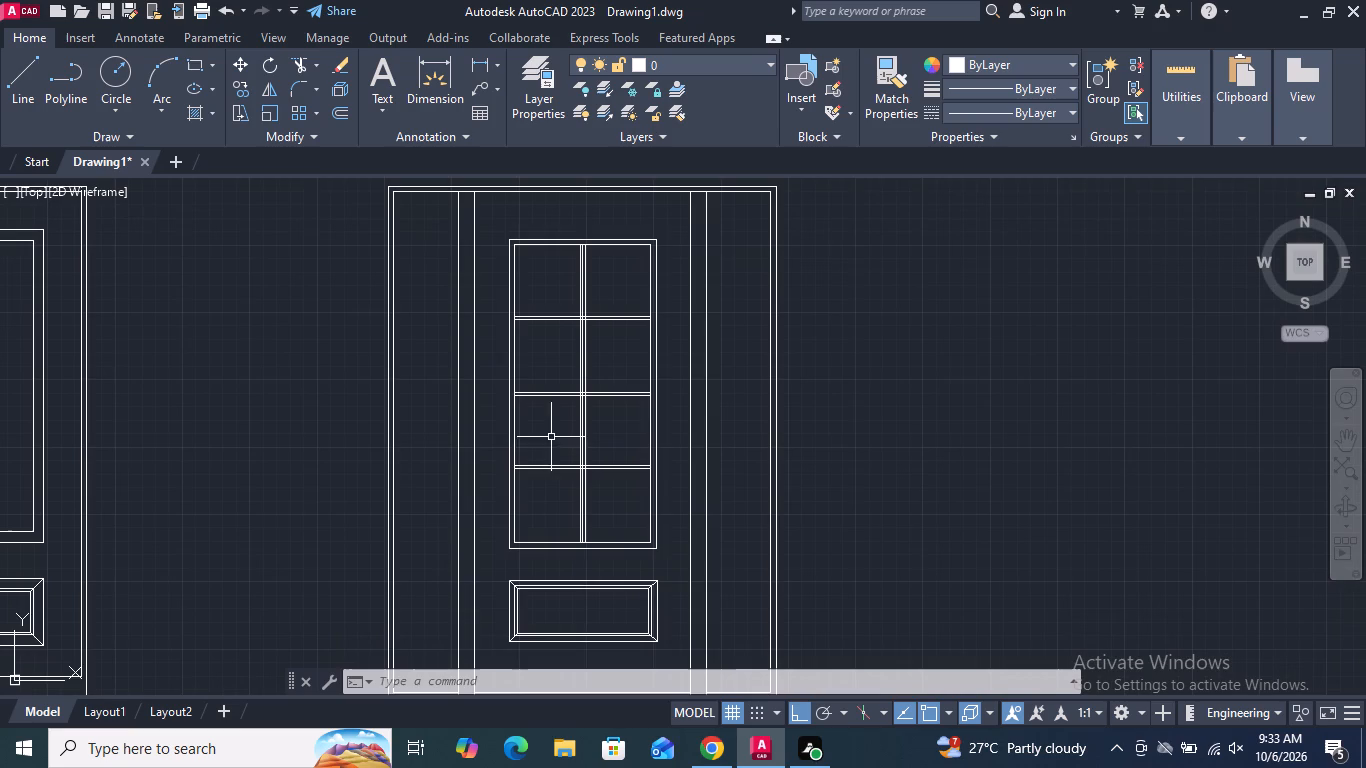
pyautogui.scroll(2, 557, 373)
pyautogui.moveTo(555, 447); pyautogui.dragTo(540, 428)
pyautogui.click(523, 384)
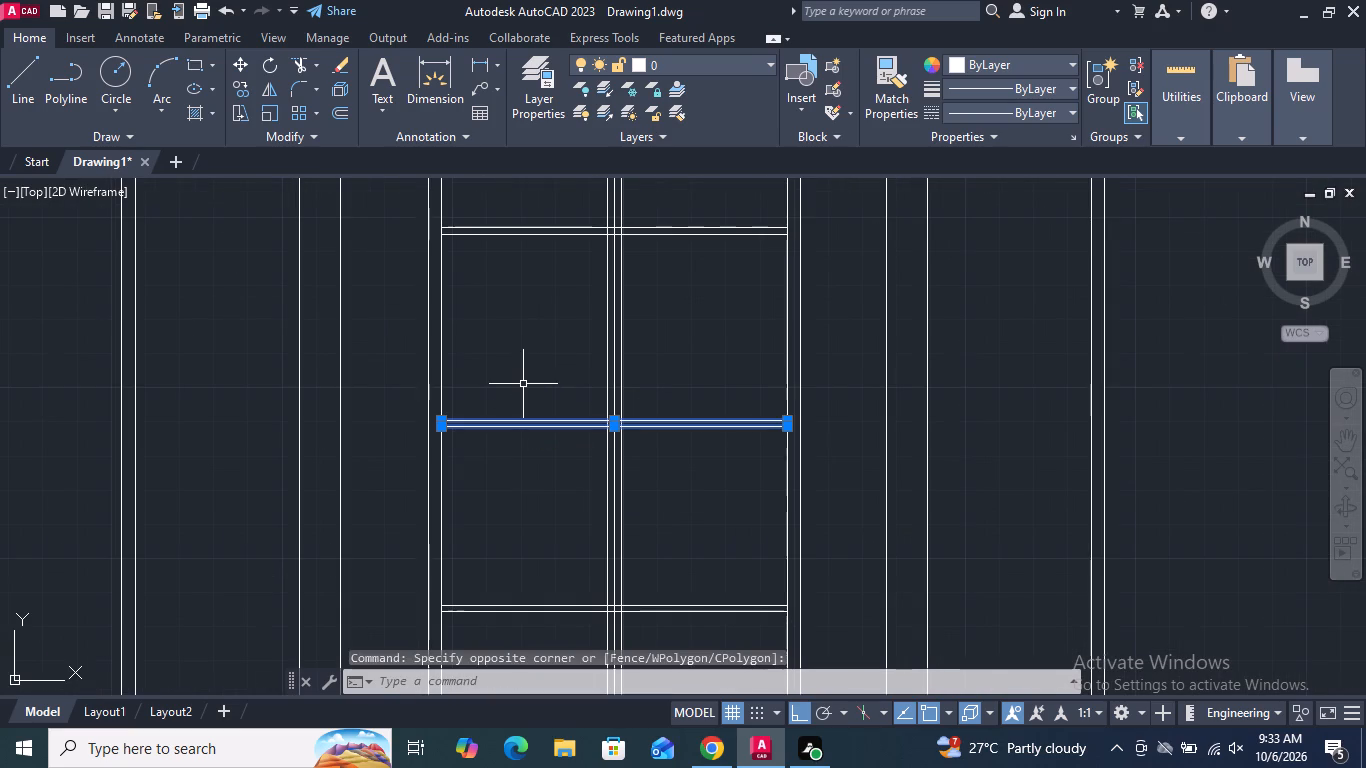
pyautogui.press('Delete')
# Copy the upper horizontal glazing bar straight down twice, once just above the panel's middle and once just above the lower bar.
pyautogui.scroll(-1, 526, 383)
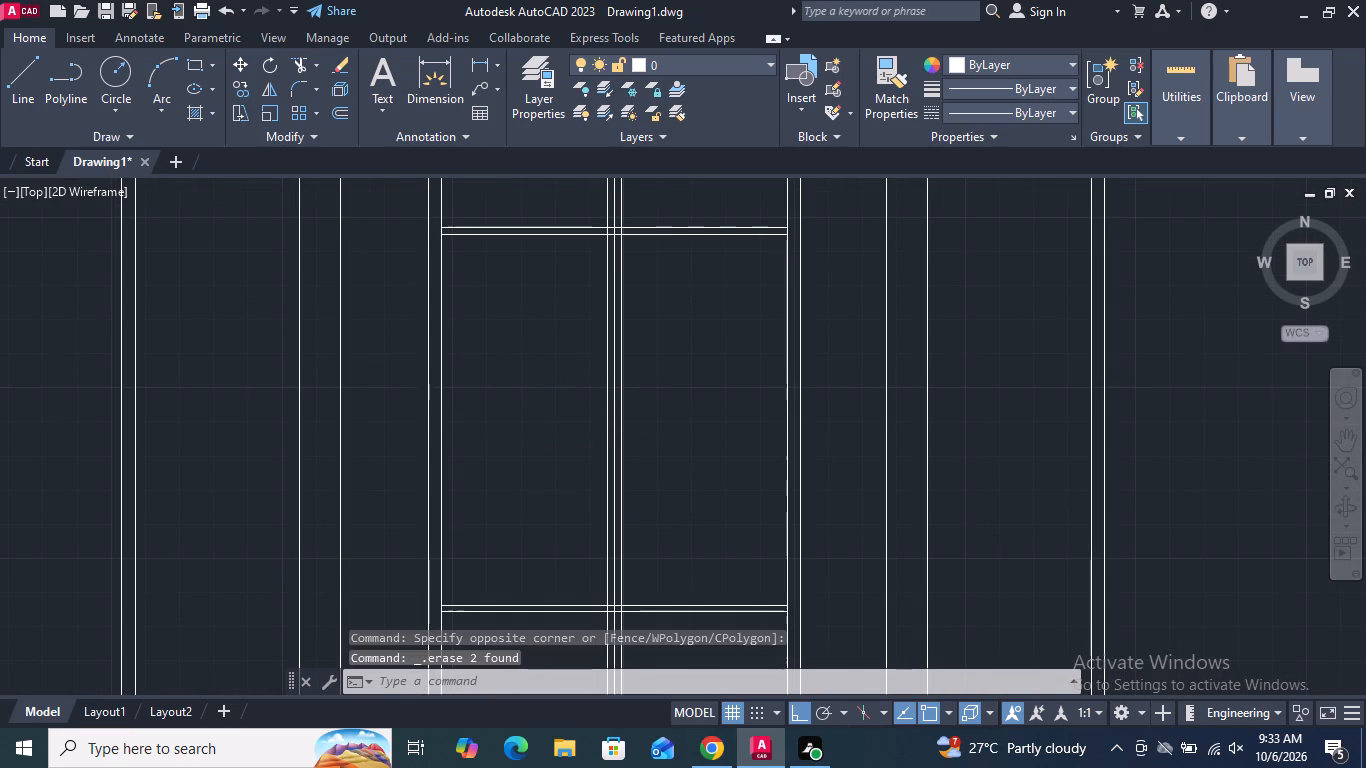
pyautogui.moveTo(526, 383); pyautogui.dragTo(513, 399, button='middle')
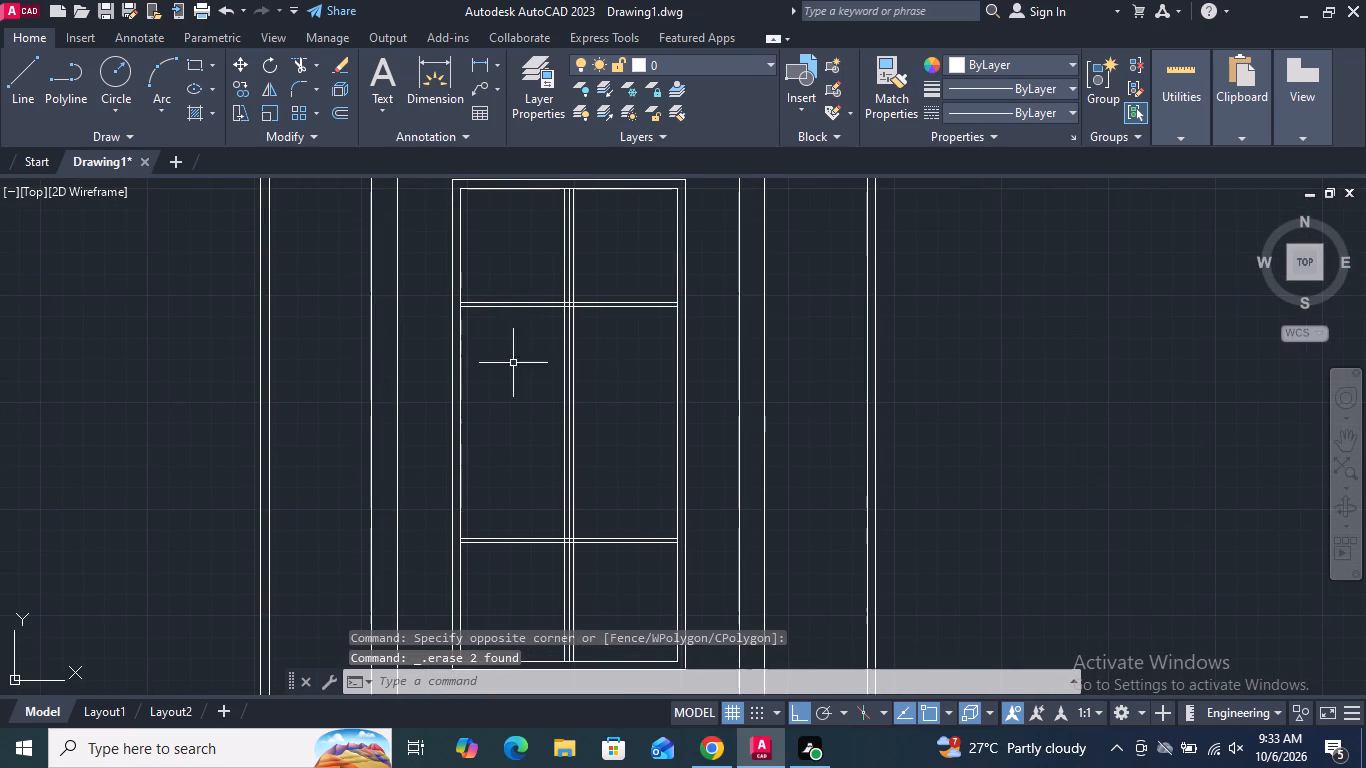
pyautogui.moveTo(510, 339); pyautogui.dragTo(500, 315)
pyautogui.click(486, 273)
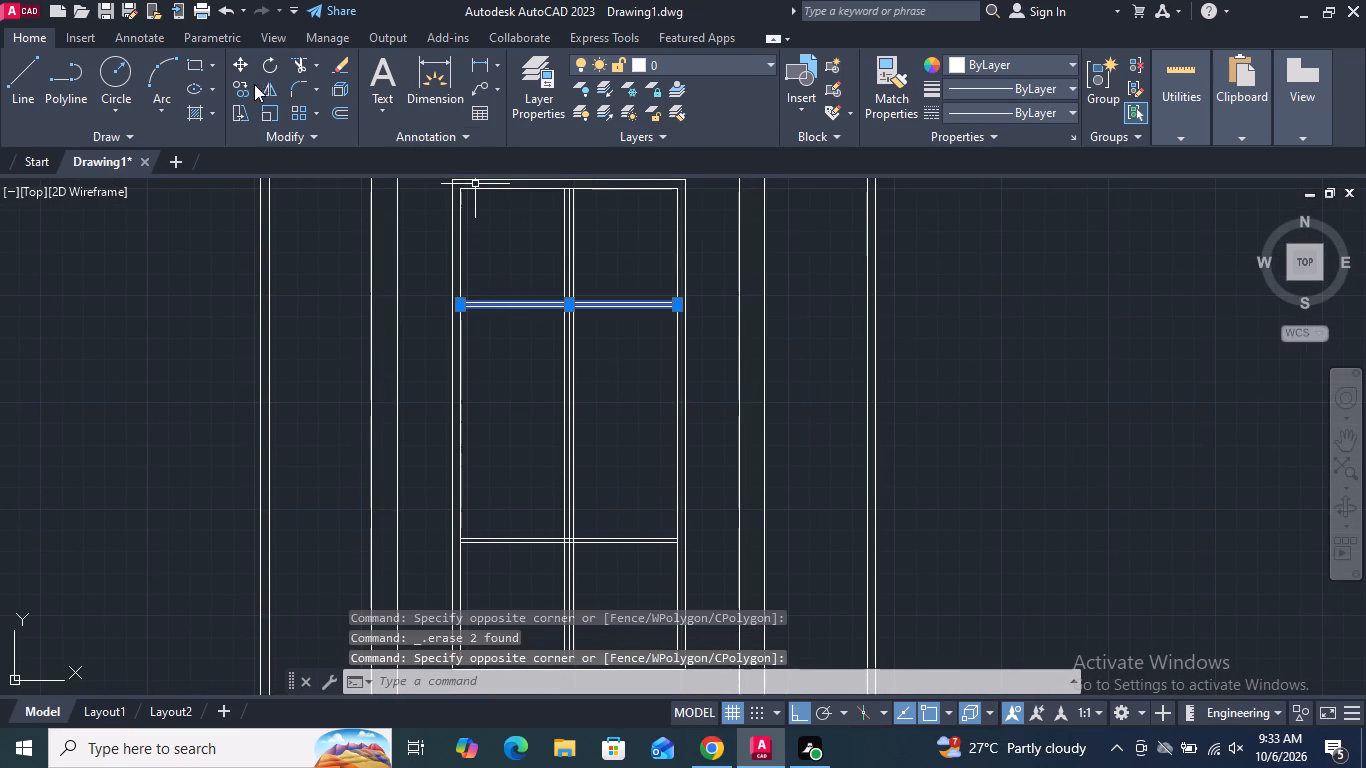
pyautogui.click(239, 83)
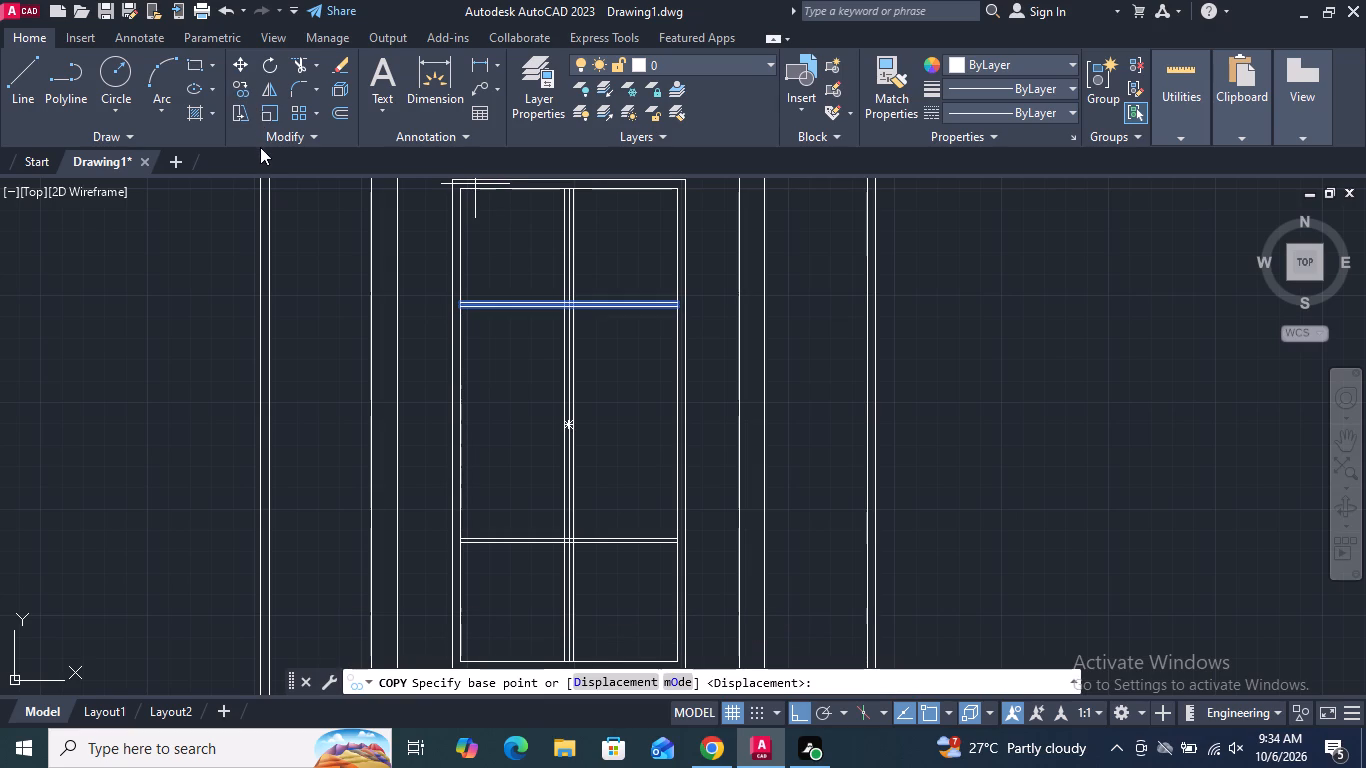
pyautogui.scroll(2, 458, 295)
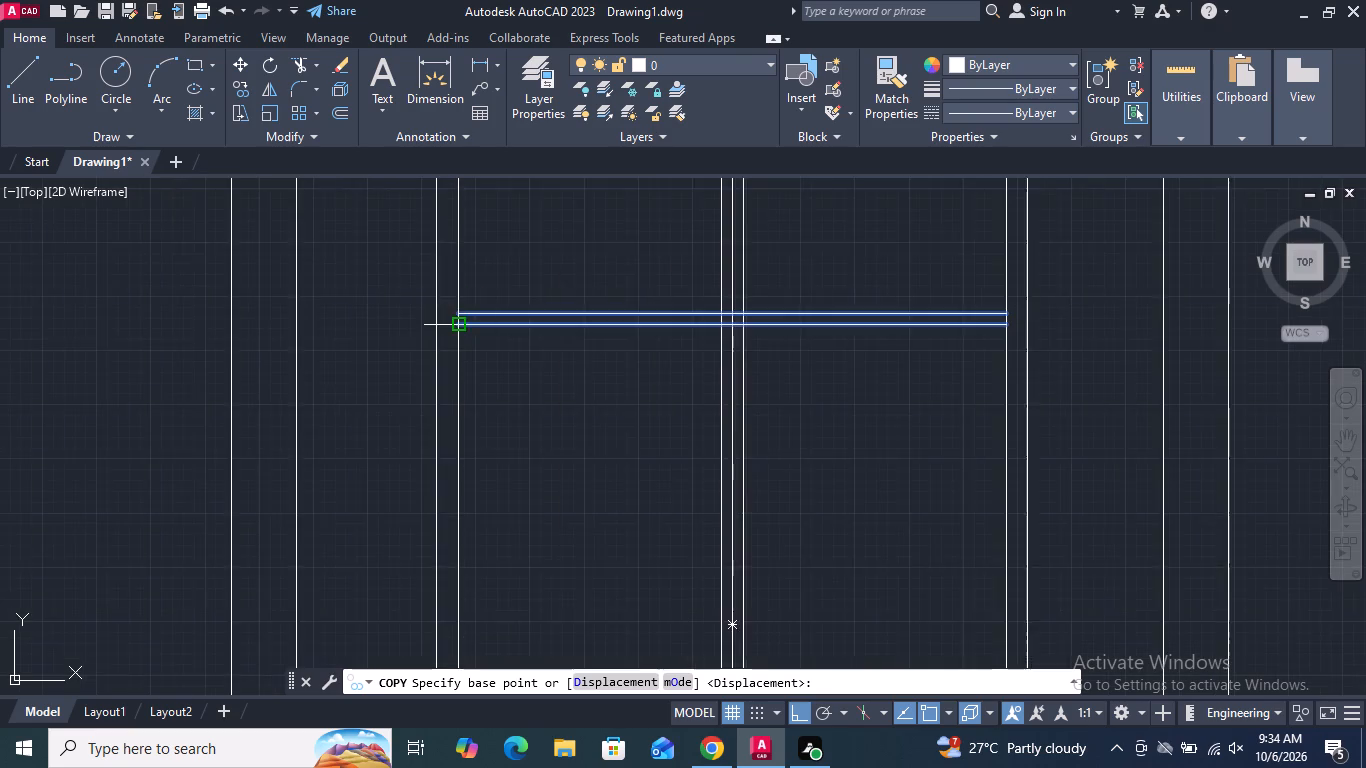
pyautogui.scroll(2, 460, 319)
pyautogui.click(451, 321)
pyautogui.scroll(-3, 451, 321)
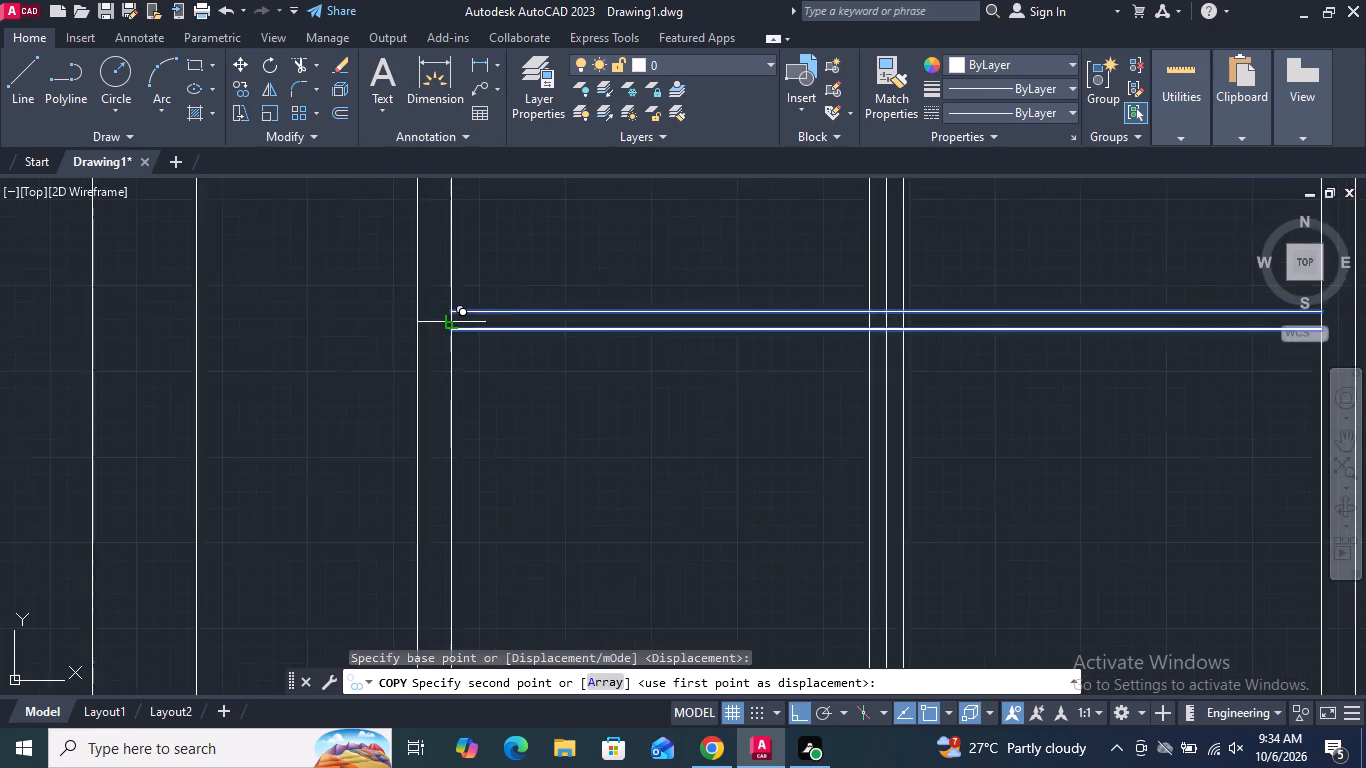
pyautogui.scroll(-1, 451, 321)
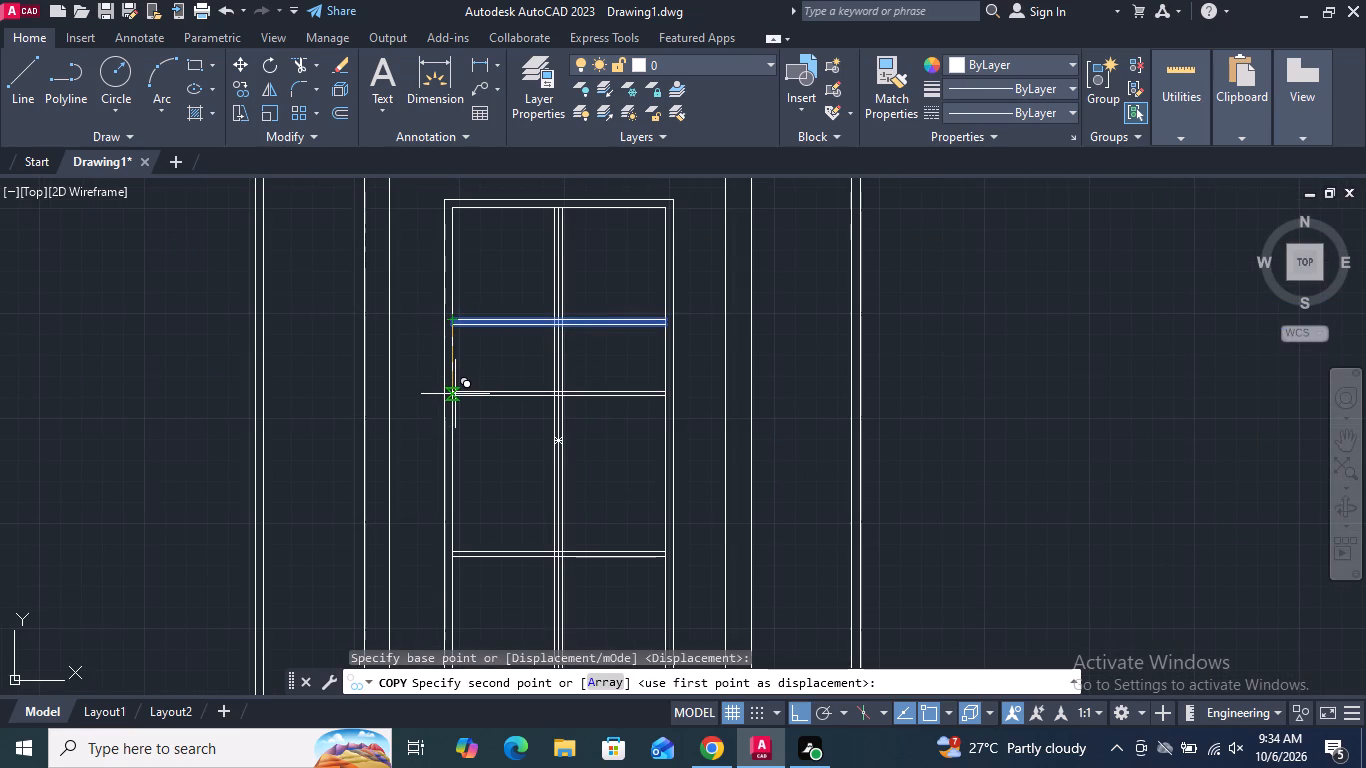
pyautogui.click(454, 403)
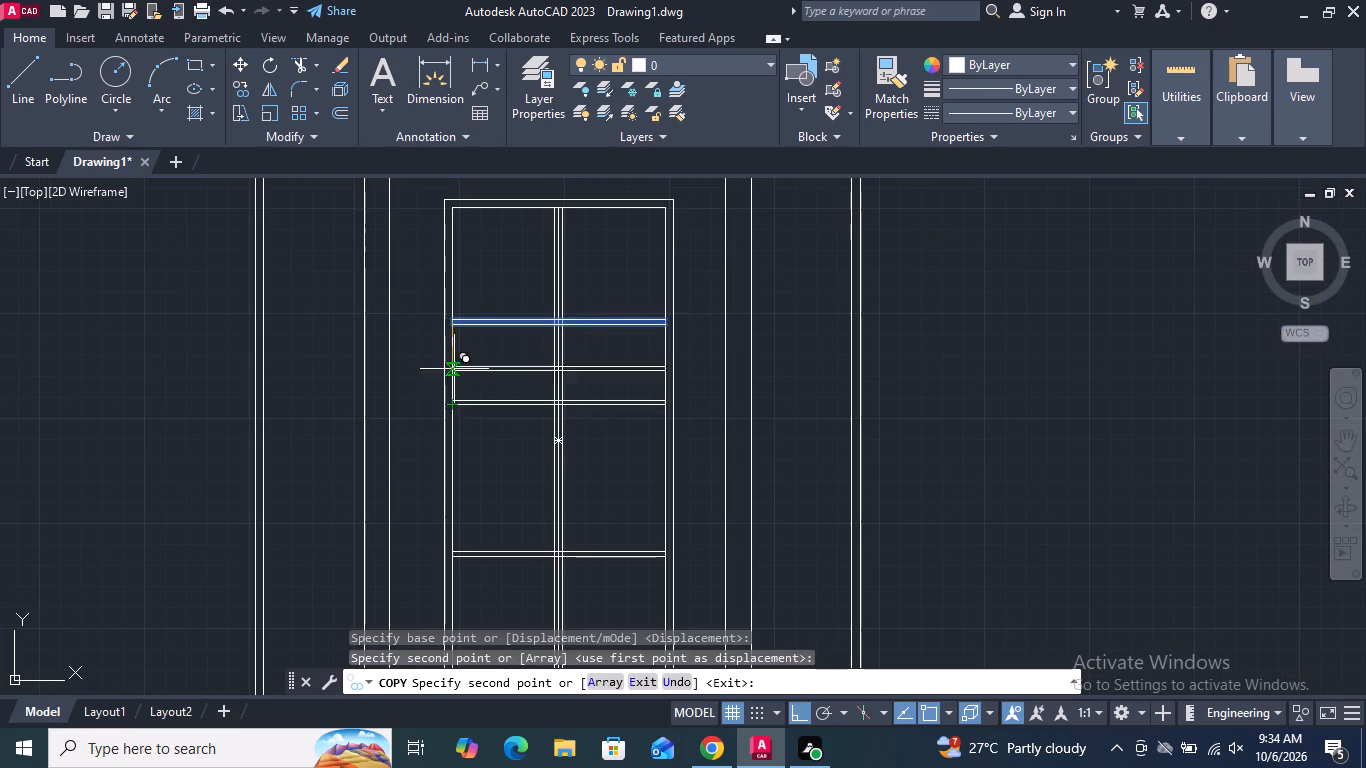
pyautogui.scroll(-2, 465, 323)
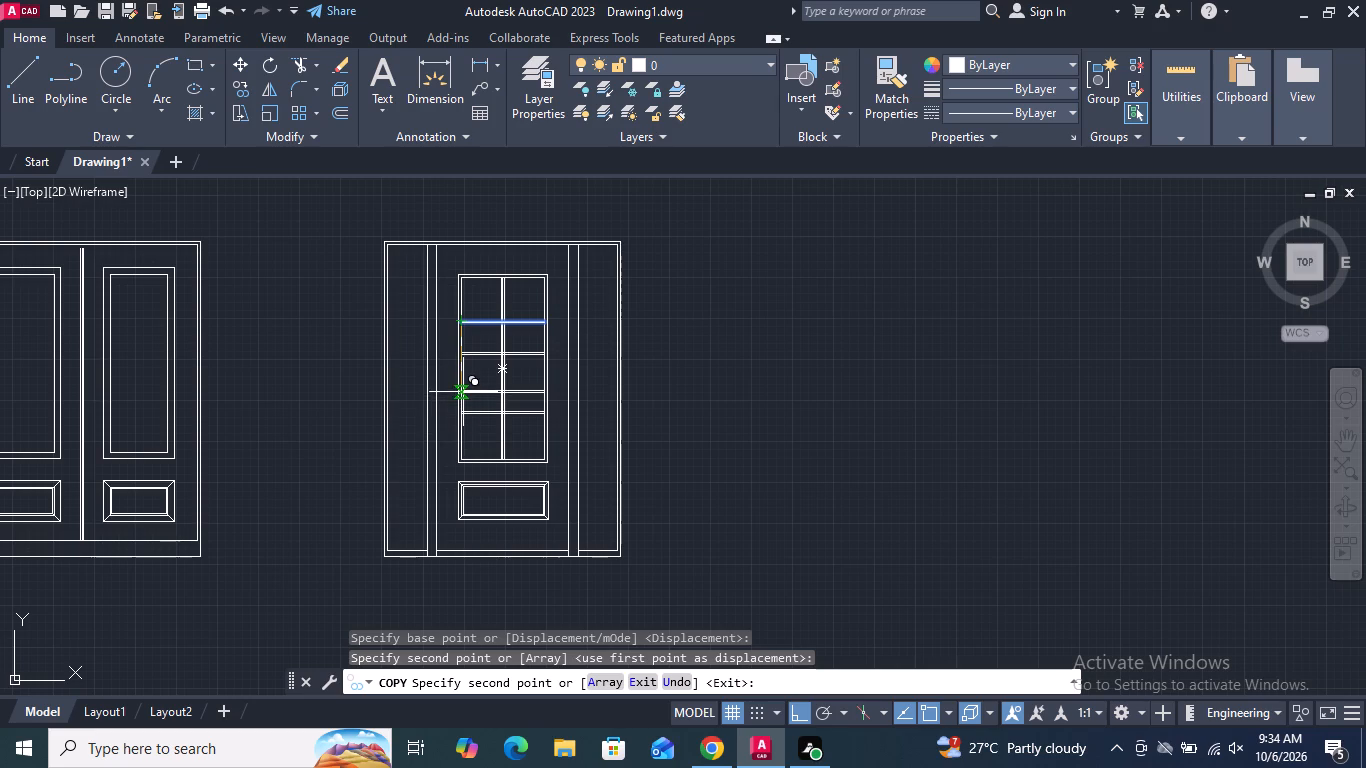
pyautogui.click(464, 399)
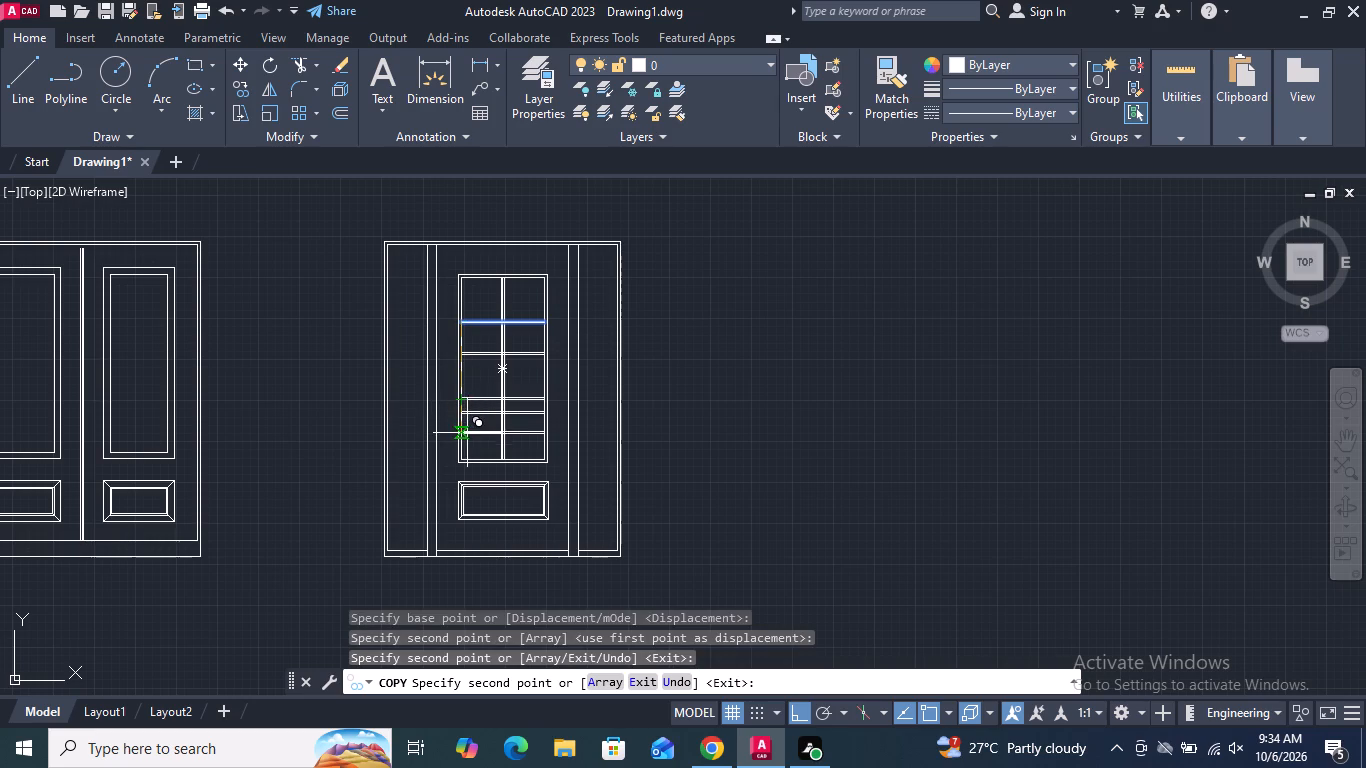
pyautogui.press('Escape')
# Delete the lowest and the topmost horizontal glazing bars, leaving only the two new copies in the upper panel.
pyautogui.scroll(3, 472, 425)
pyautogui.moveTo(493, 409); pyautogui.dragTo(453, 338)
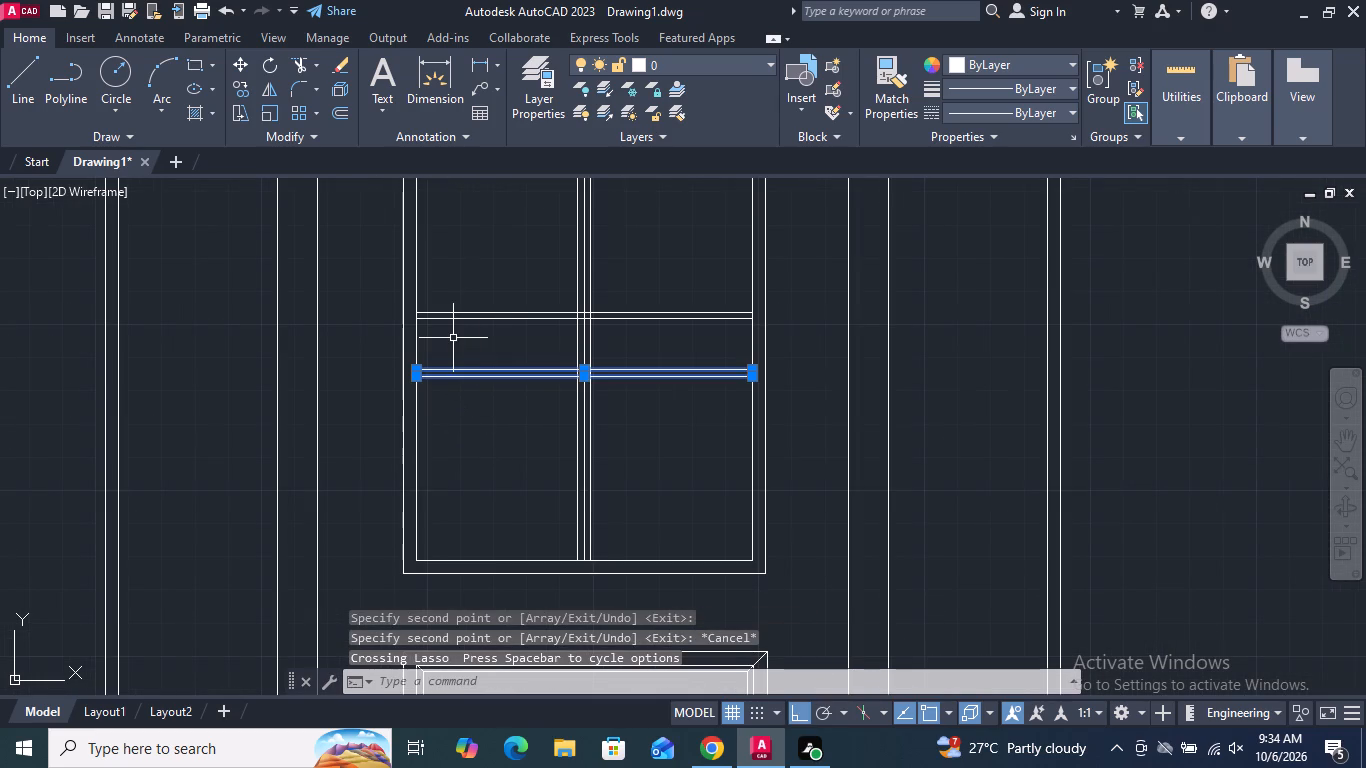
pyautogui.press('Delete')
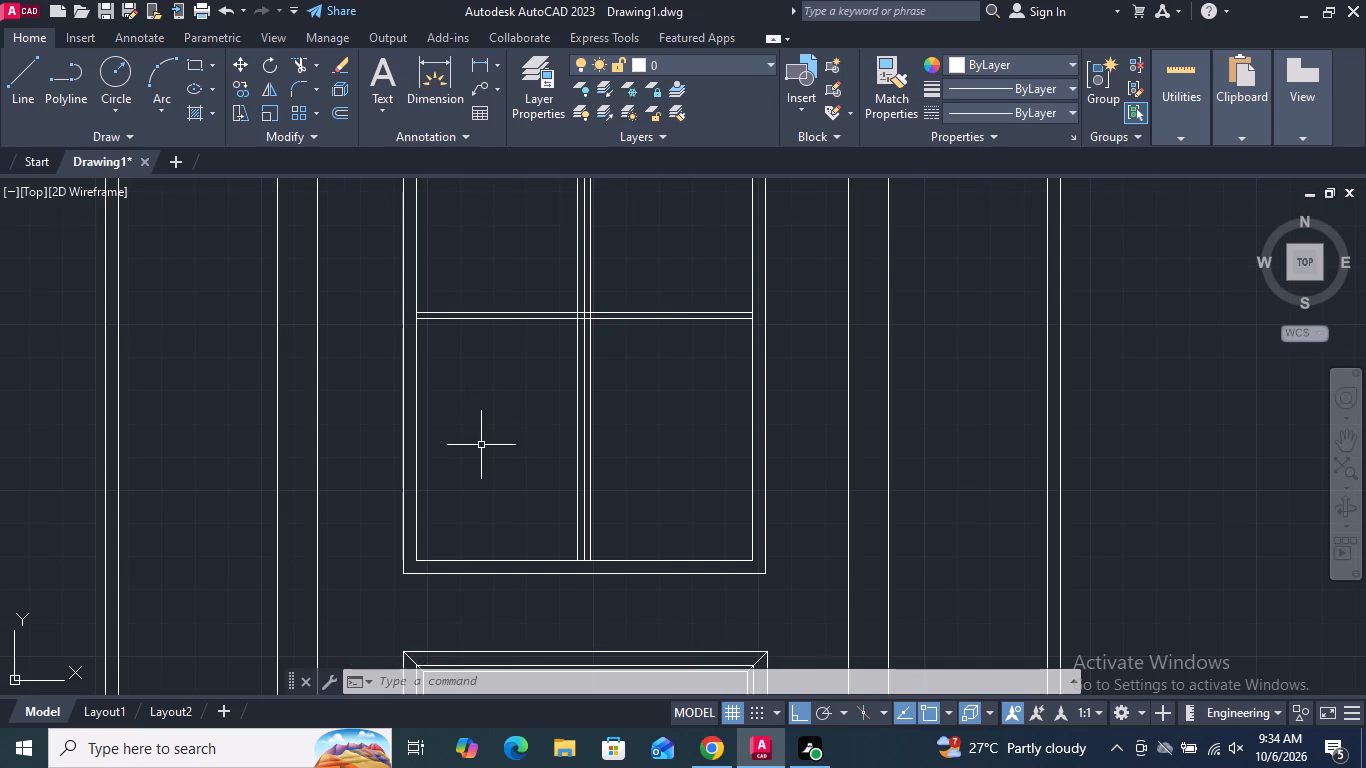
pyautogui.scroll(-3, 481, 446)
pyautogui.scroll(3, 480, 342)
pyautogui.moveTo(488, 365); pyautogui.dragTo(463, 316)
pyautogui.click(449, 287)
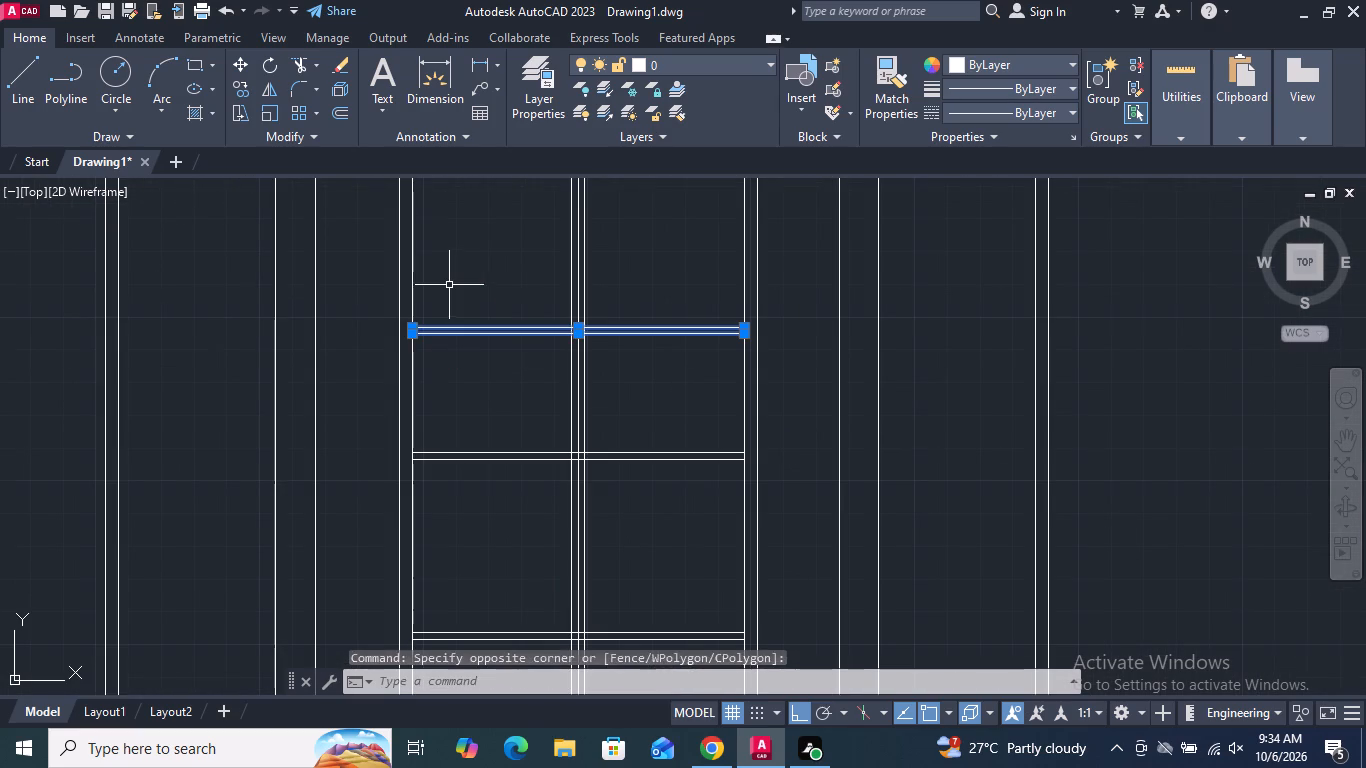
pyautogui.press('Delete')
# Move the upper of the two horizontal glazing bars slightly up, toward one third of the panel height from the top.
pyautogui.scroll(-3, 472, 261)
pyautogui.scroll(1, 470, 311)
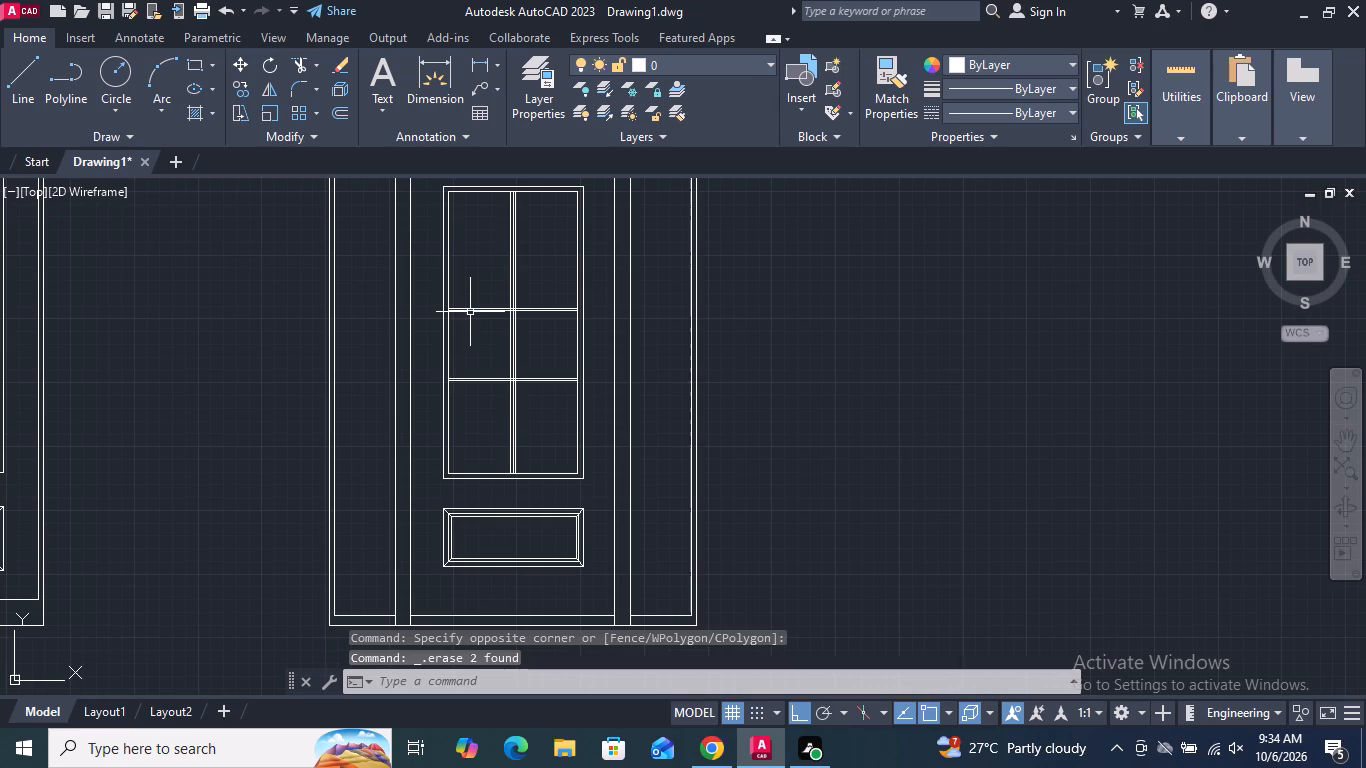
pyautogui.moveTo(485, 322); pyautogui.dragTo(475, 312)
pyautogui.click(464, 295)
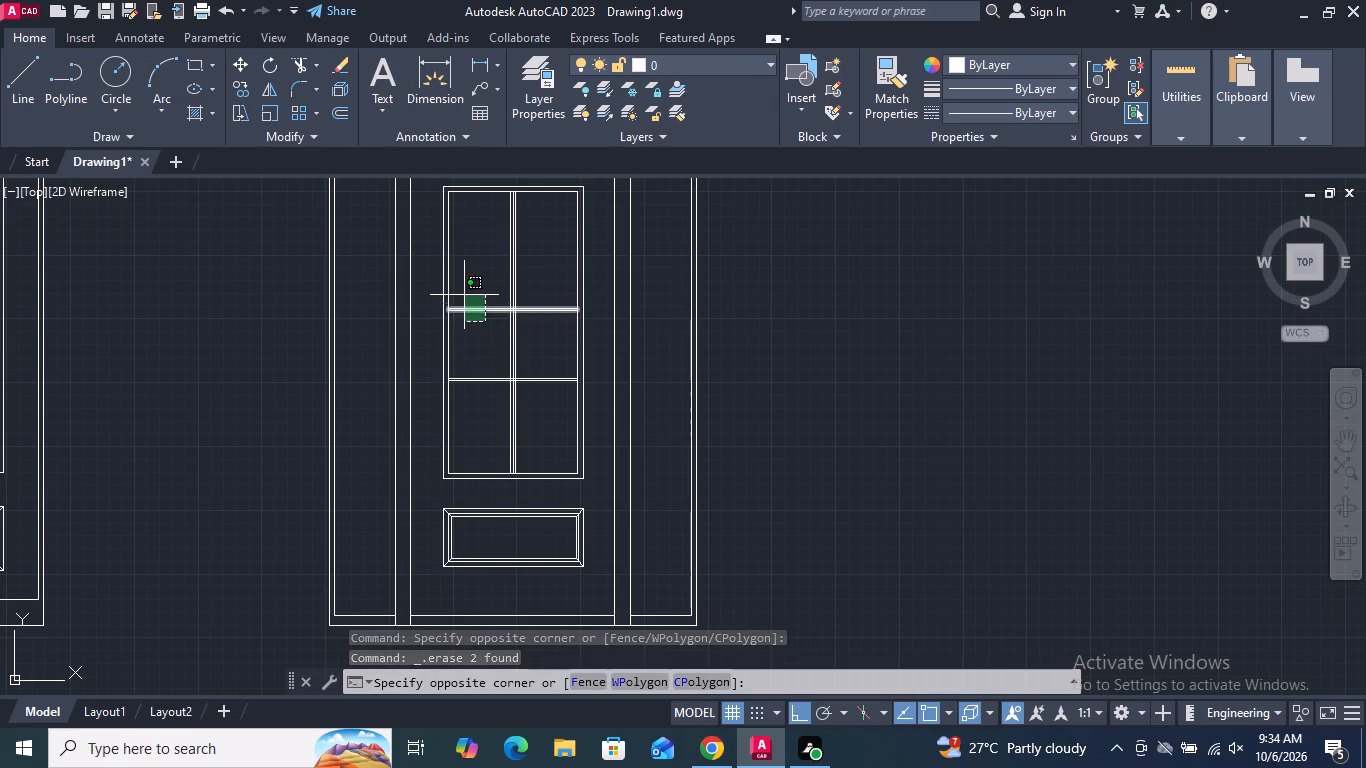
pyautogui.press('m')
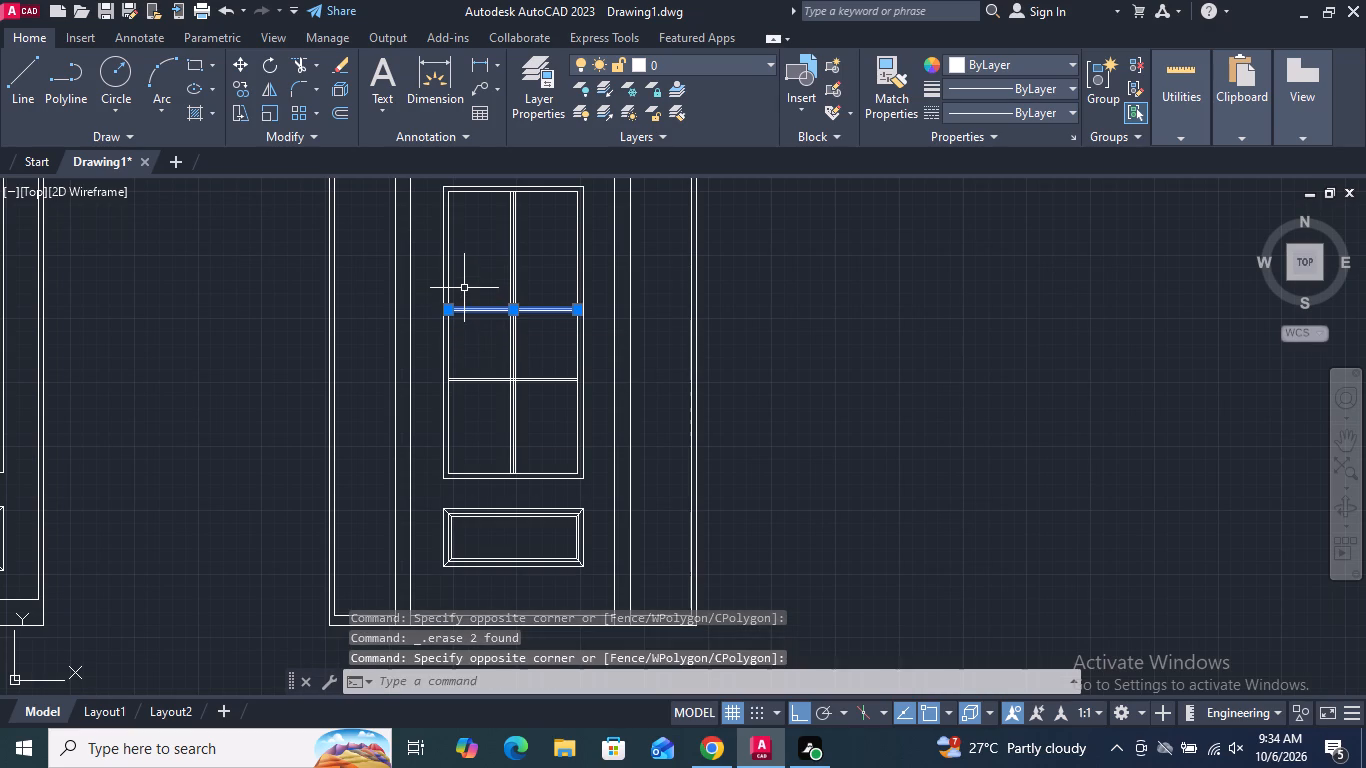
pyautogui.press('Return')
pyautogui.scroll(2, 488, 266)
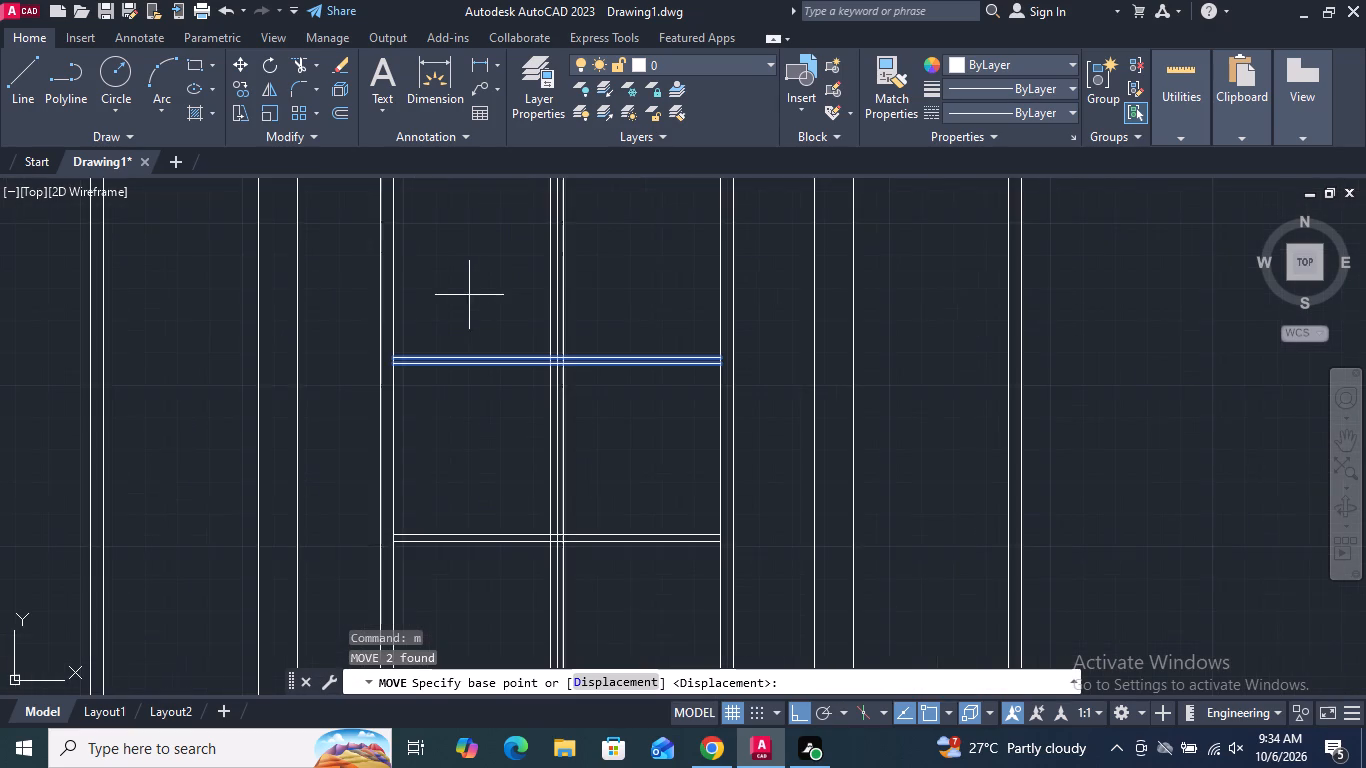
pyautogui.moveTo(457, 359); pyautogui.dragTo(457, 438, button='middle')
pyautogui.scroll(2, 387, 447)
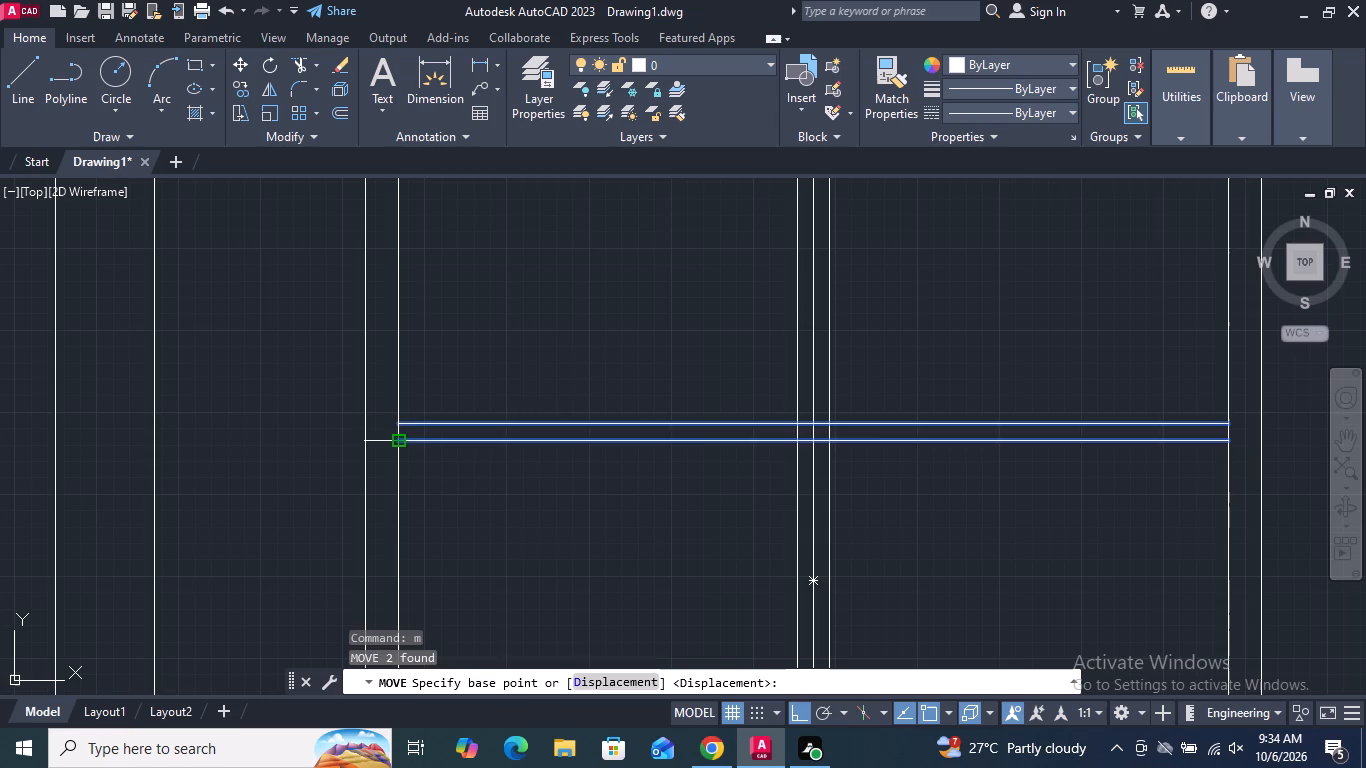
pyautogui.click(400, 444)
pyautogui.scroll(-3, 400, 444)
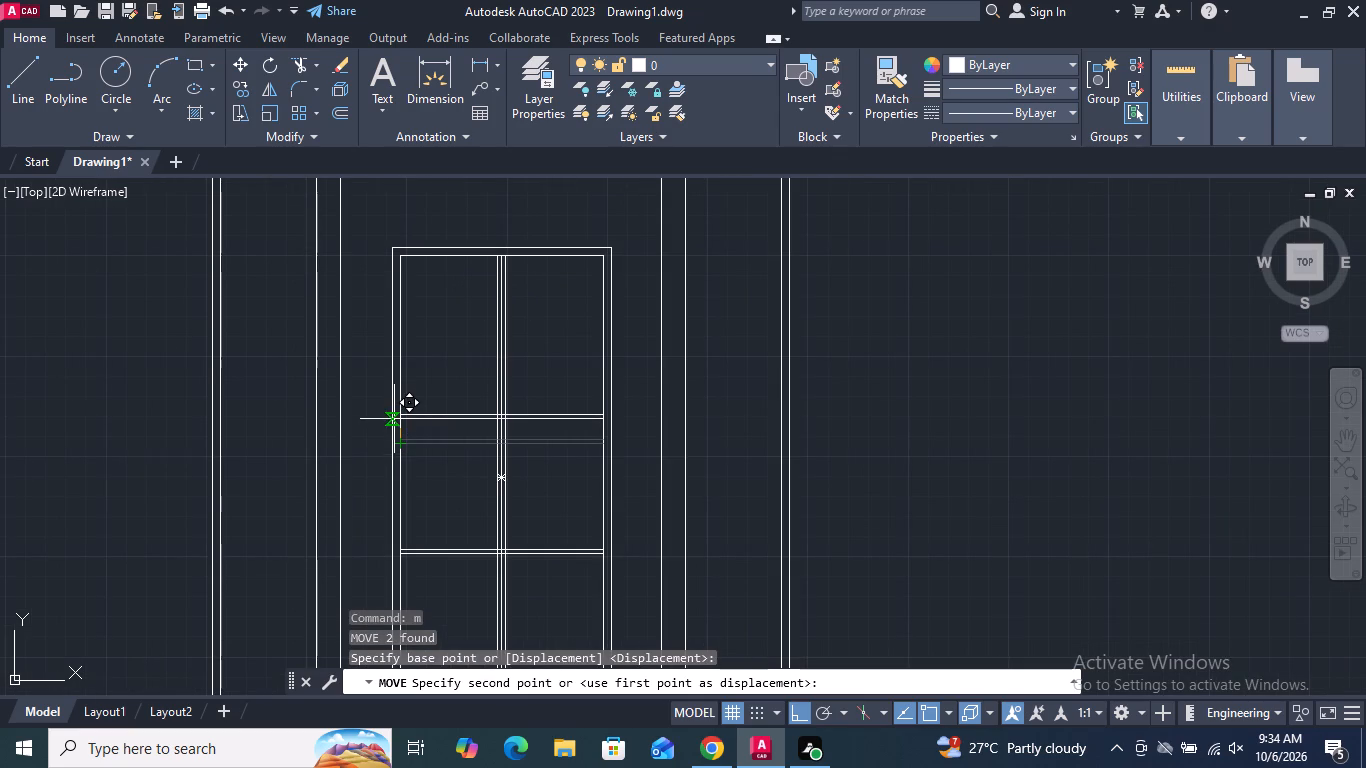
pyautogui.click(401, 415)
# Move the lower horizontal glazing bar slightly down to even out the pane heights.
pyautogui.scroll(-1, 433, 293)
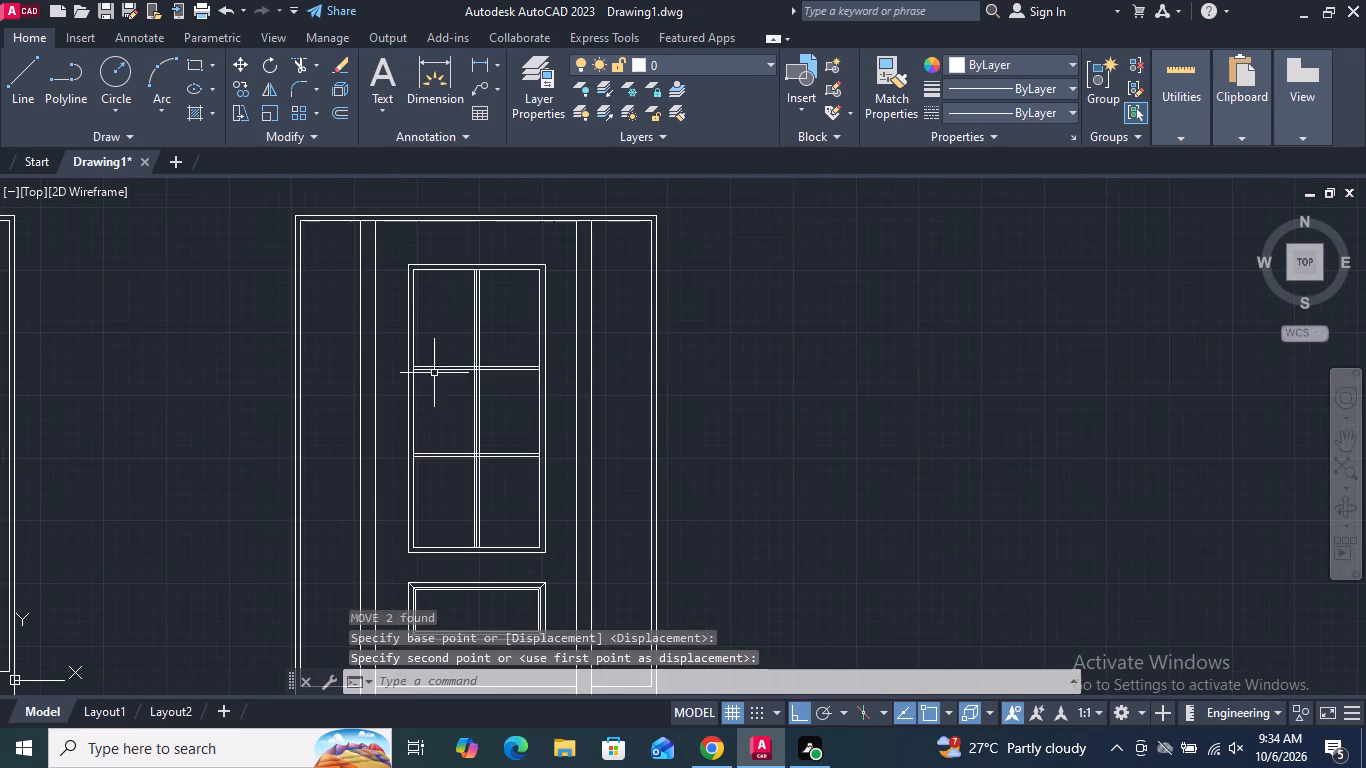
pyautogui.scroll(2, 435, 473)
pyautogui.click(444, 462)
pyautogui.click(428, 398)
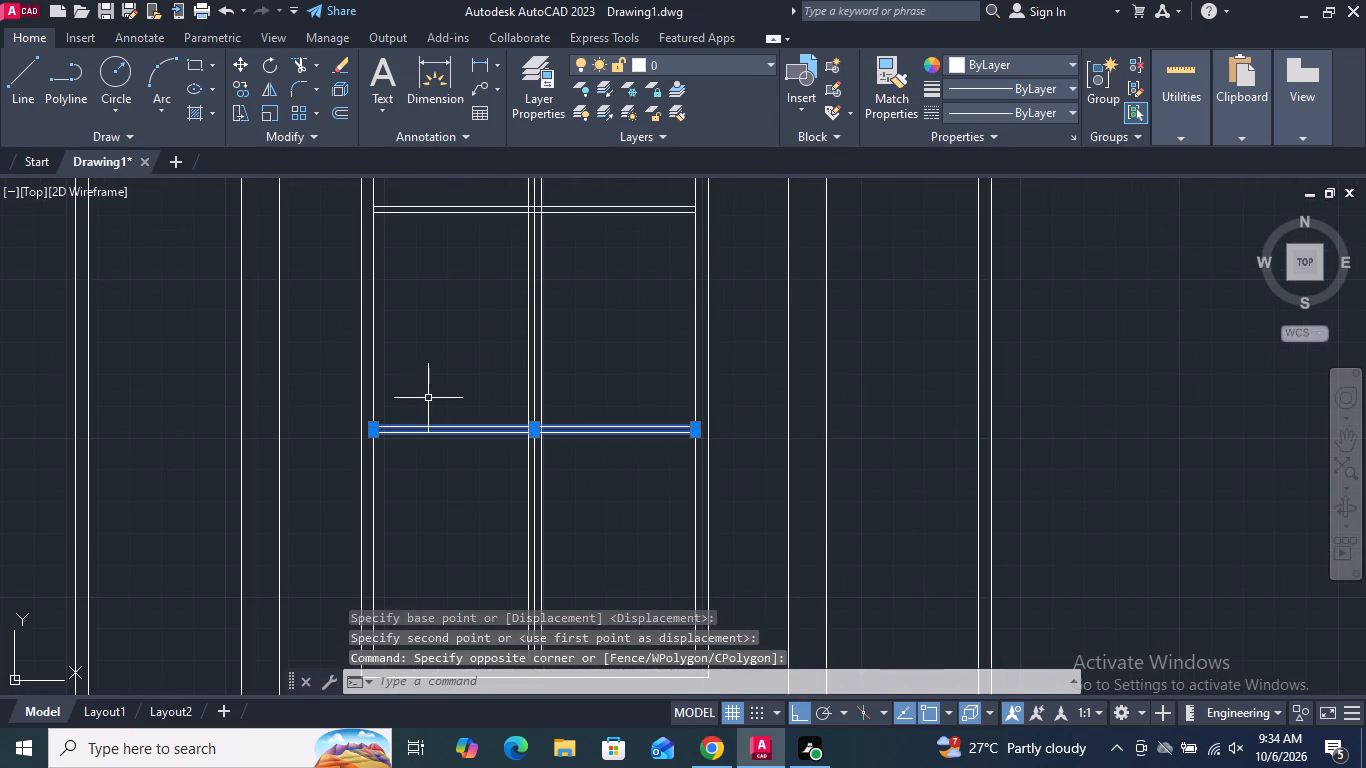
pyautogui.press('Return')
pyautogui.scroll(2, 399, 447)
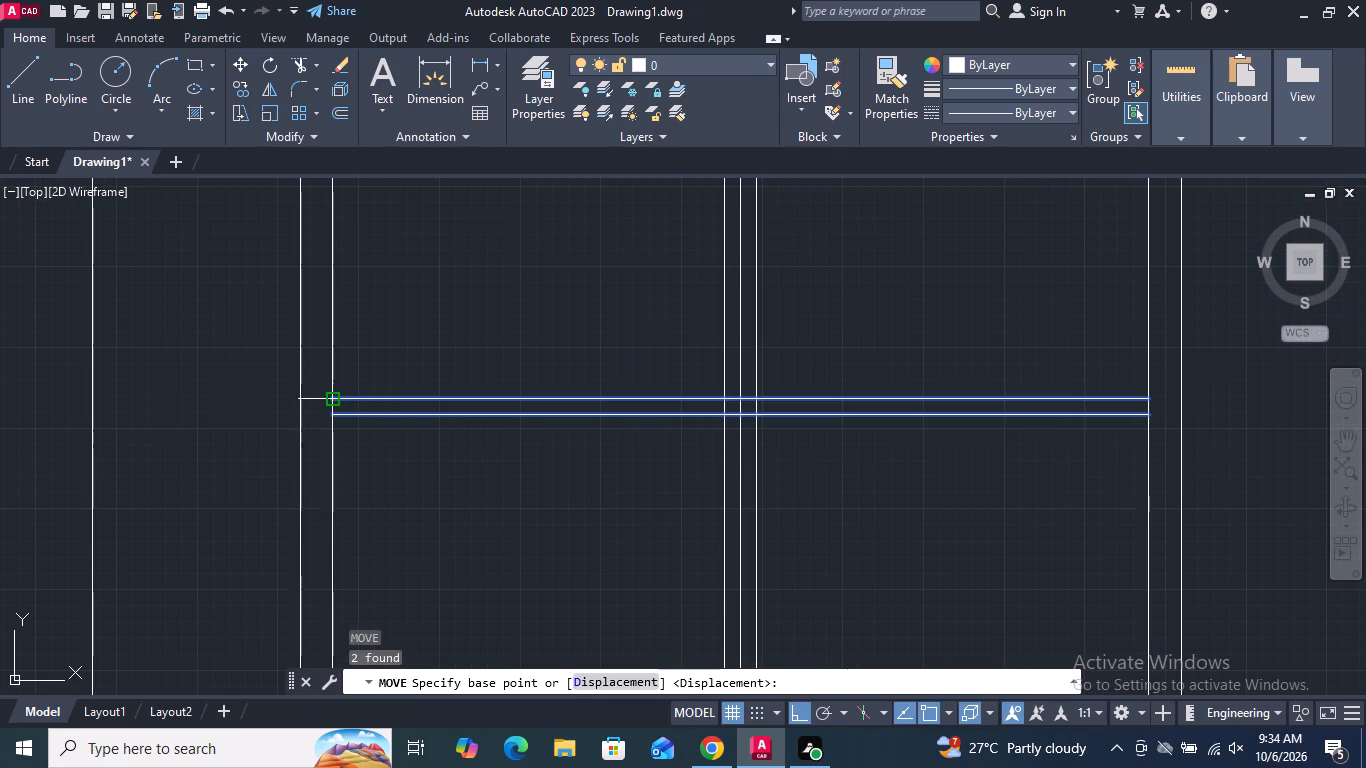
pyautogui.click(335, 398)
pyautogui.click(331, 436)
pyautogui.press('Return')
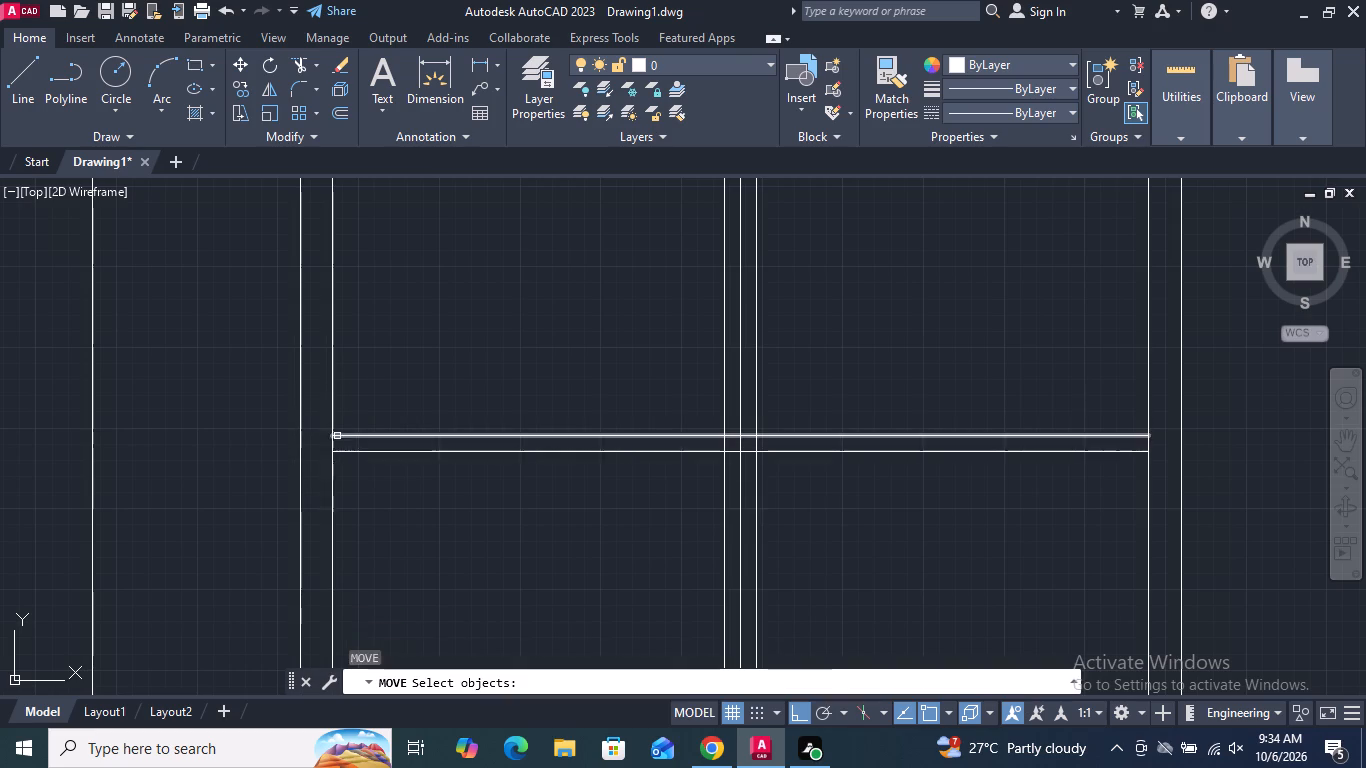
pyautogui.scroll(-4, 368, 433)
pyautogui.press('Escape')
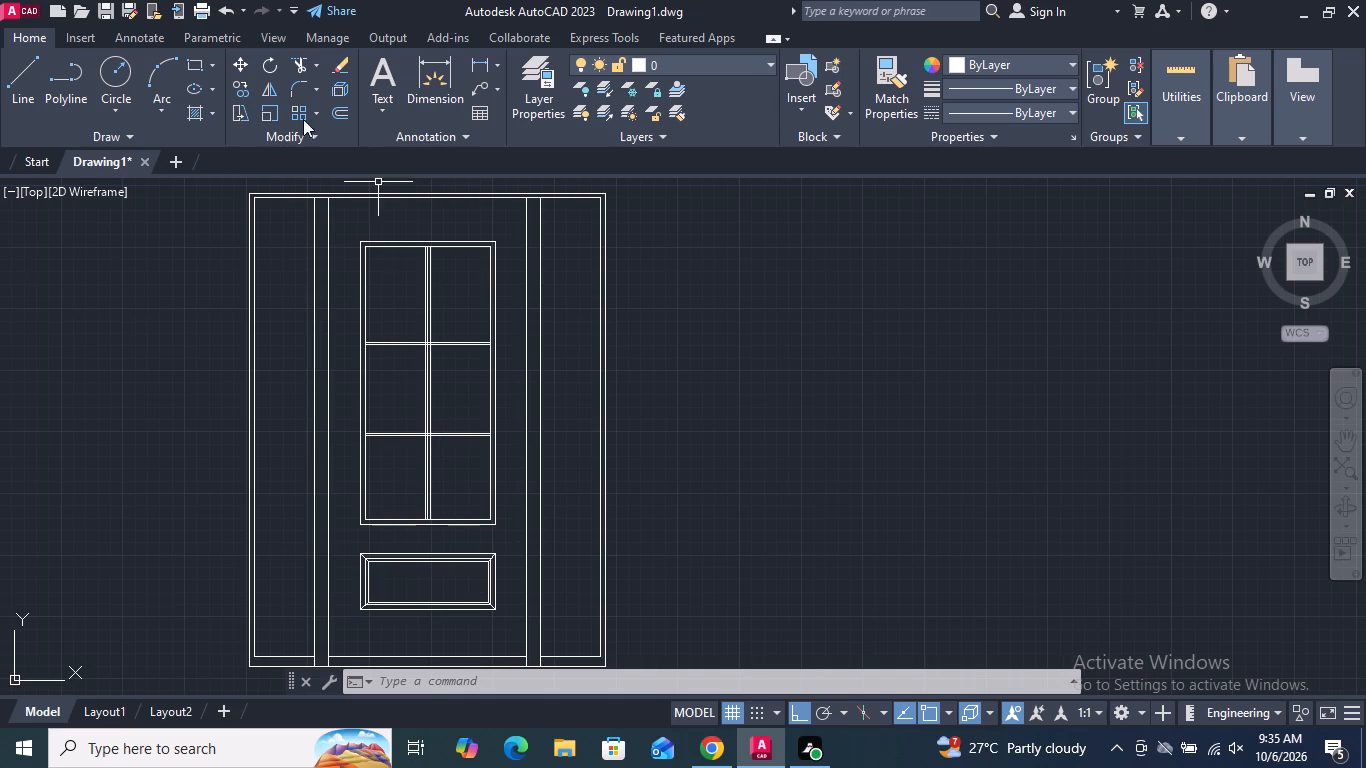
# Trim the panel's inner frame lines between the two lines of each horizontal glazing bar, at both ends of both bars.
pyautogui.click(294, 64)
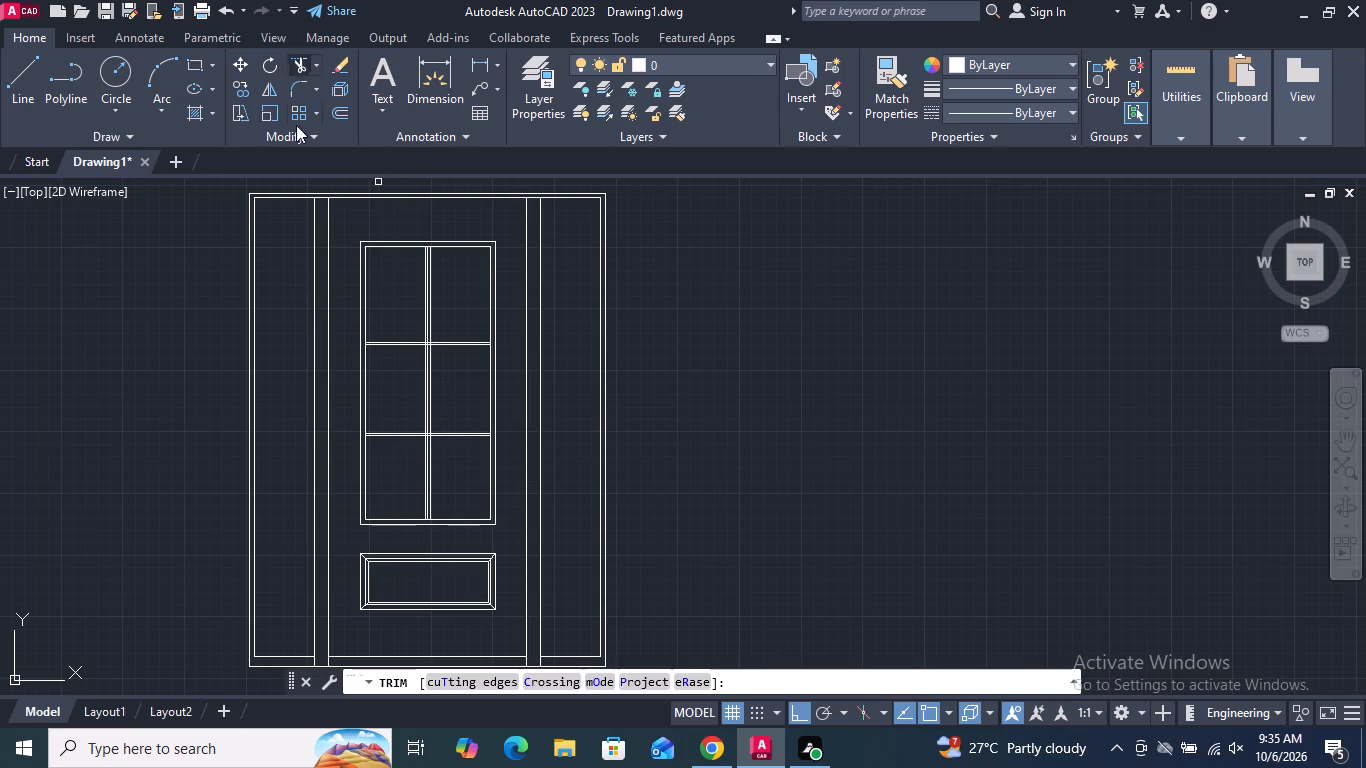
pyautogui.scroll(3, 383, 352)
pyautogui.scroll(3, 304, 317)
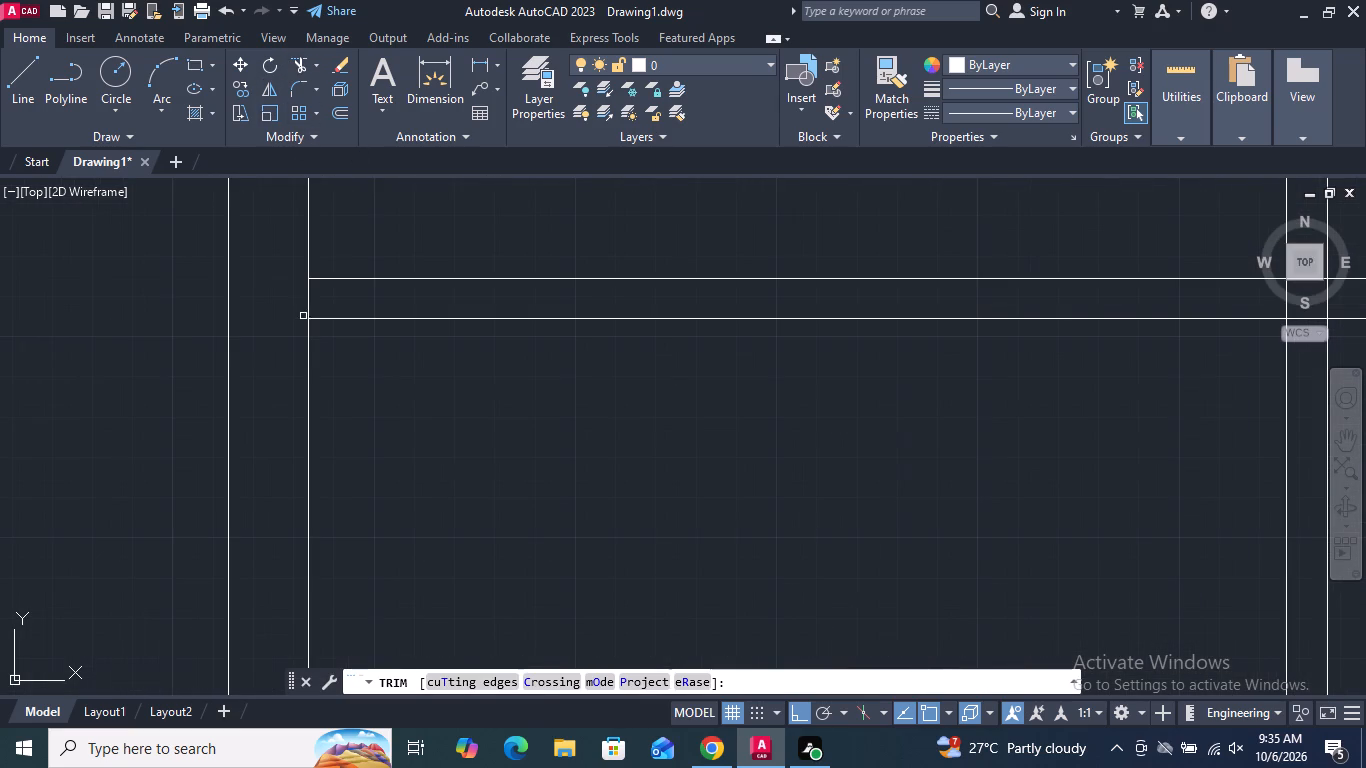
pyautogui.moveTo(330, 300); pyautogui.dragTo(289, 311)
pyautogui.scroll(-3, 289, 311)
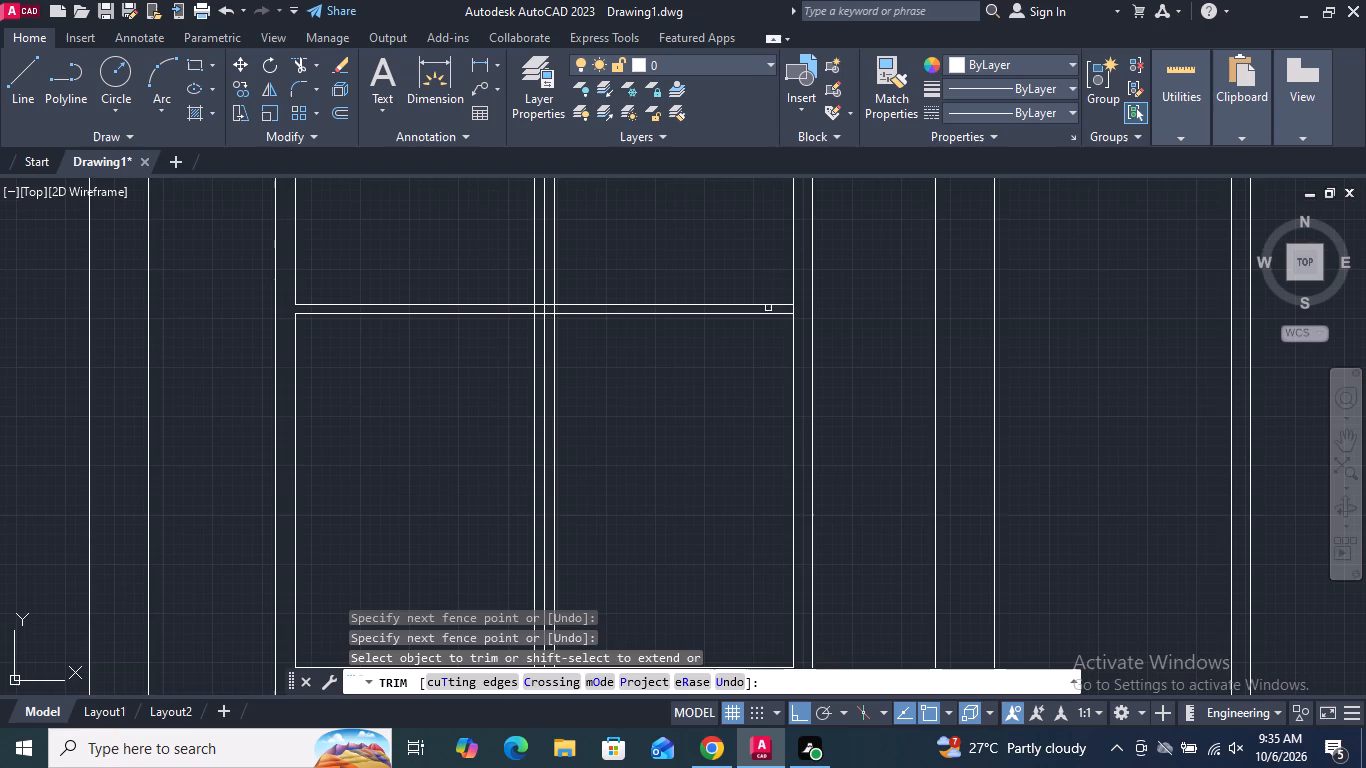
pyautogui.scroll(3, 806, 307)
pyautogui.moveTo(783, 314); pyautogui.dragTo(715, 326)
pyautogui.scroll(-4, 713, 303)
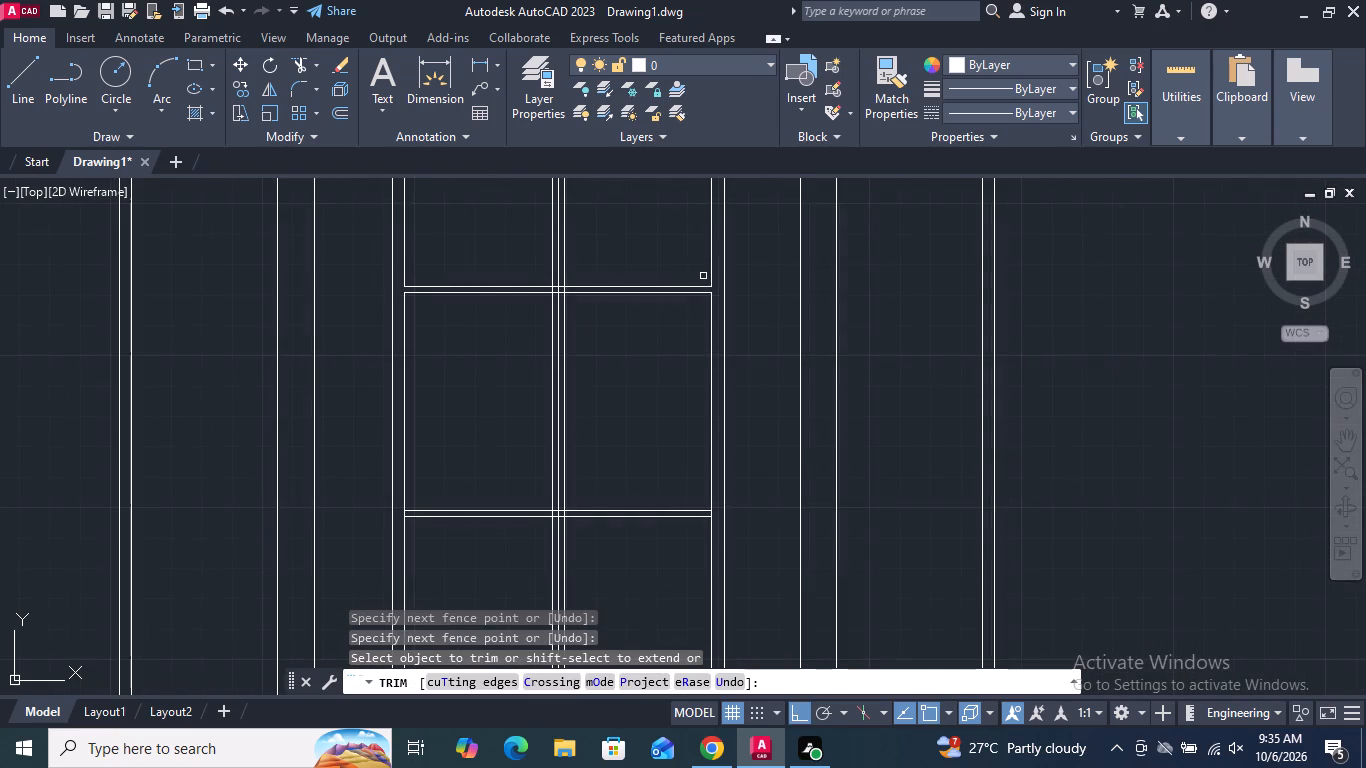
pyautogui.scroll(6, 707, 517)
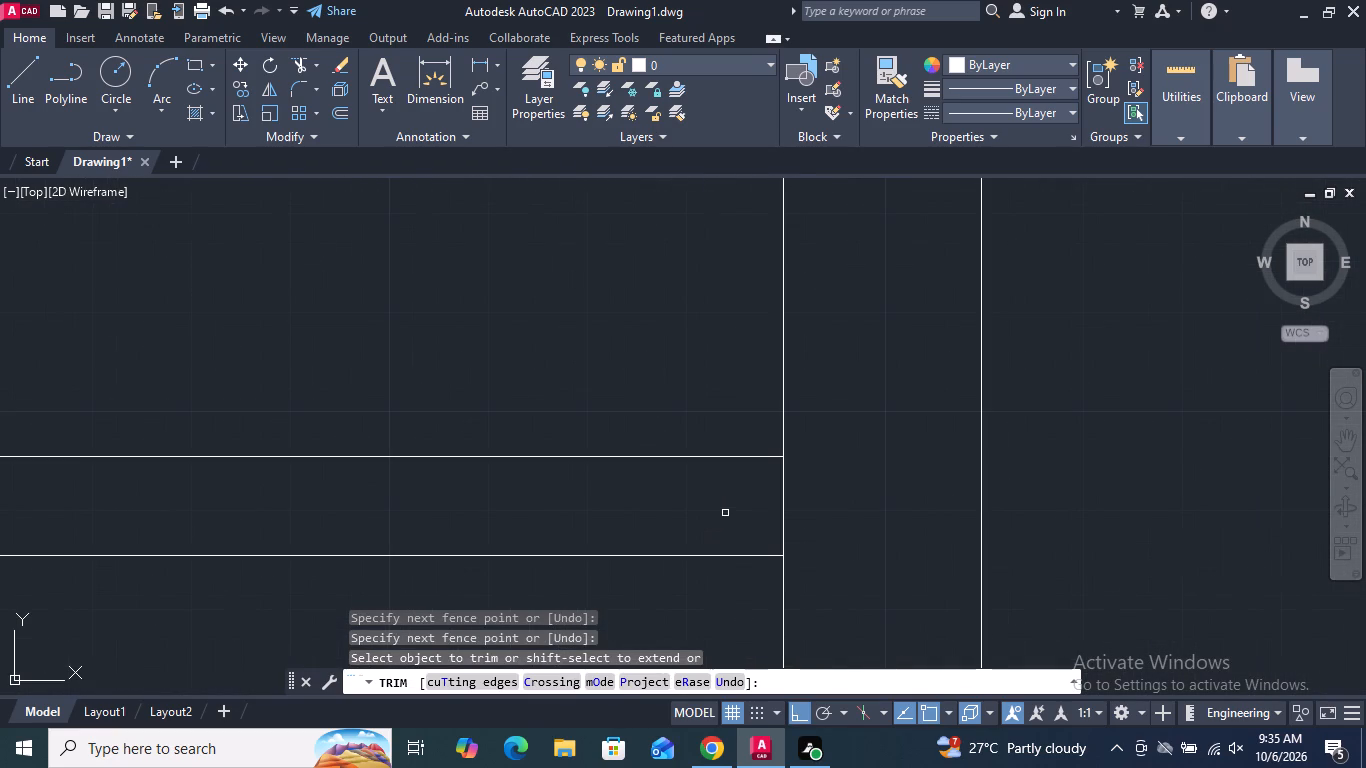
pyautogui.moveTo(725, 513); pyautogui.dragTo(791, 492)
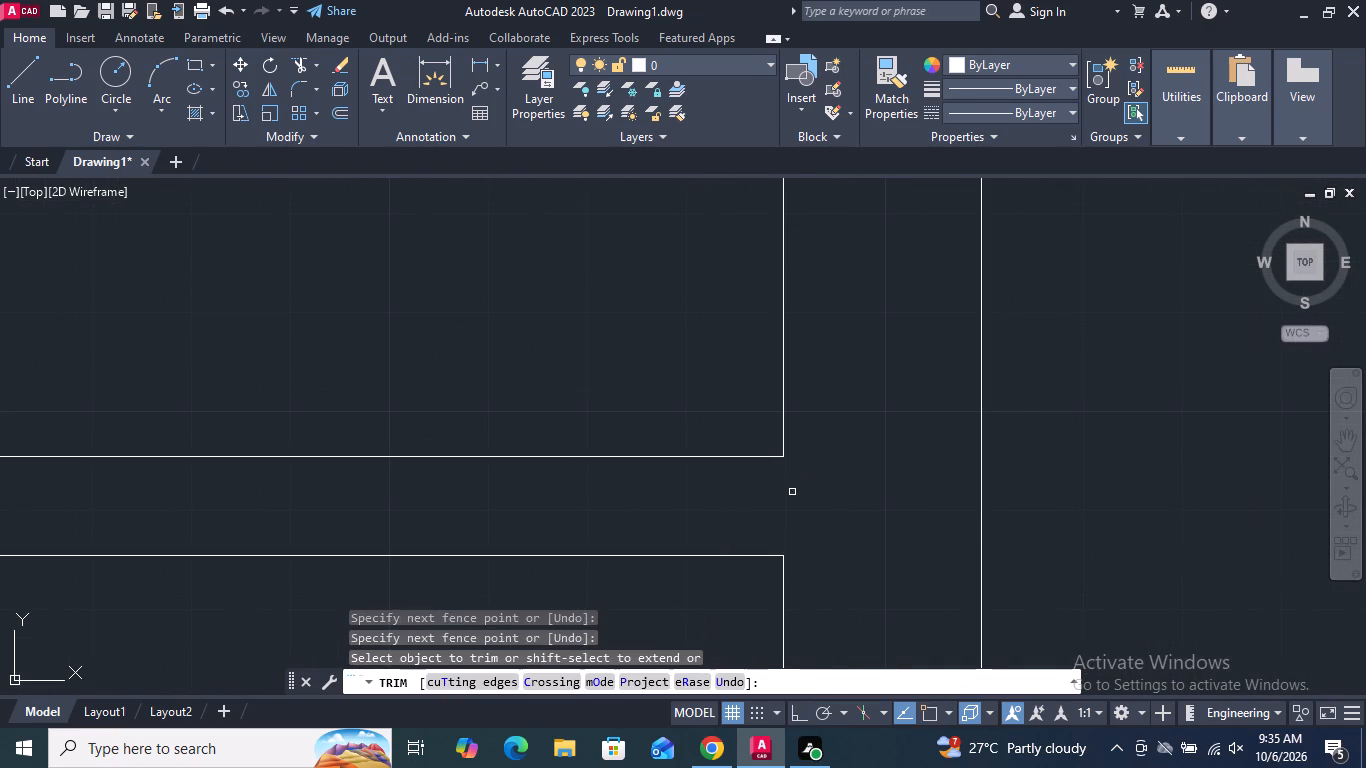
pyautogui.scroll(-4, 827, 426)
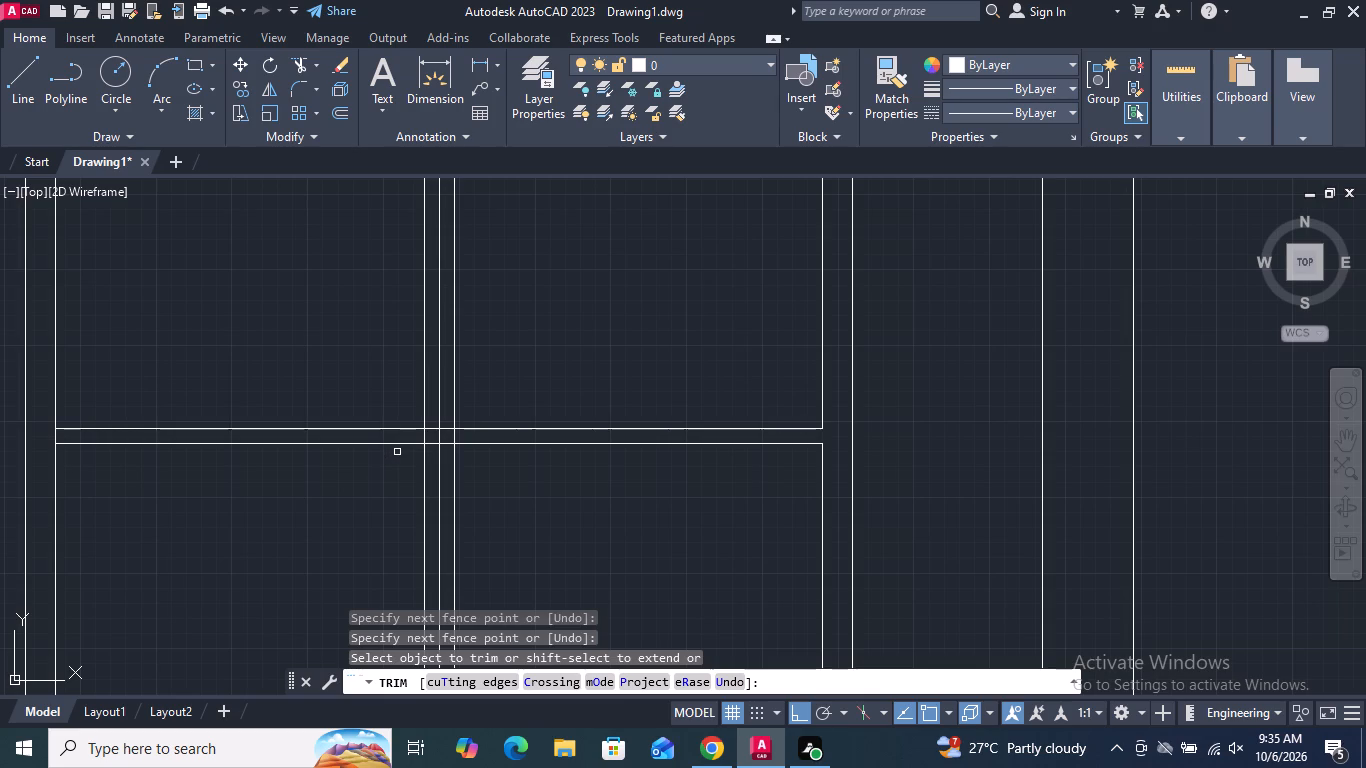
pyautogui.scroll(-2, 398, 451)
pyautogui.scroll(3, 301, 459)
pyautogui.scroll(3, 145, 420)
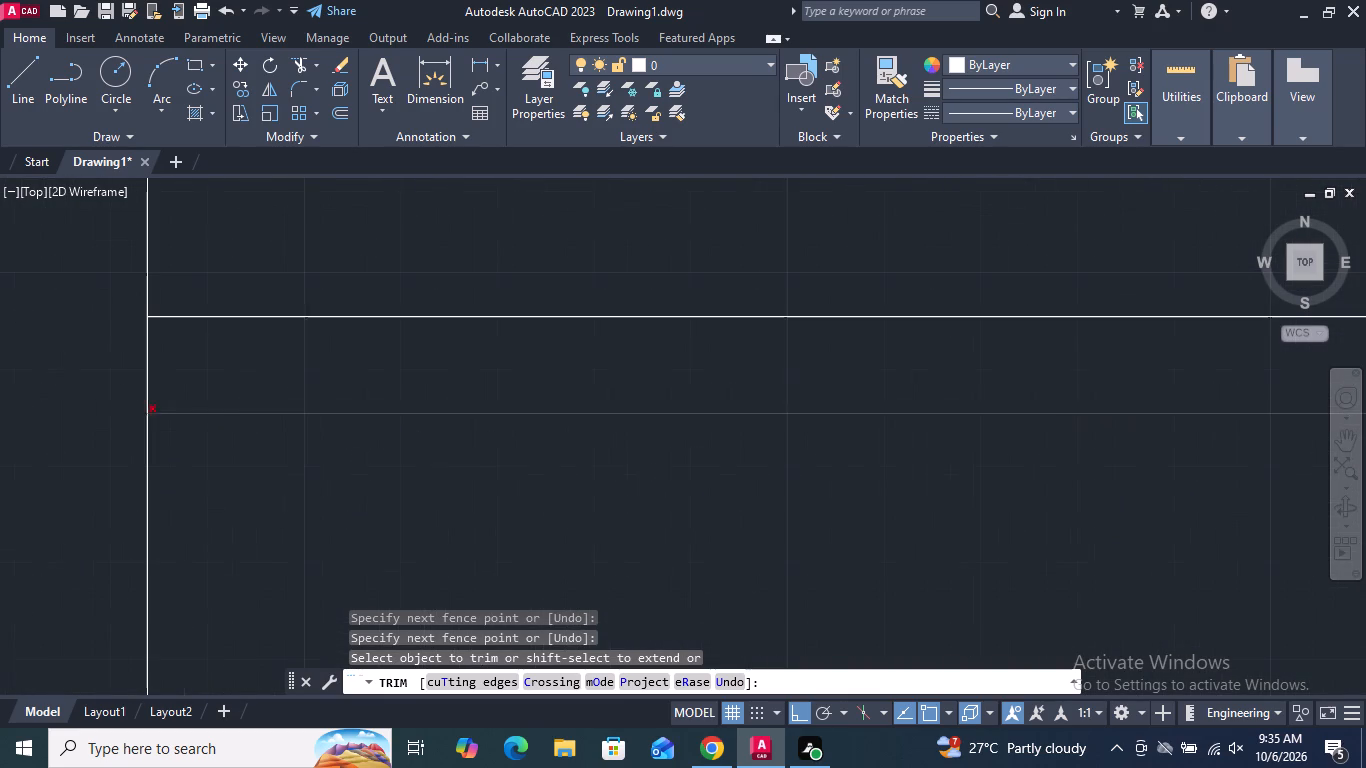
pyautogui.moveTo(107, 380); pyautogui.dragTo(183, 375)
# Trim the overlapping lines where the centre vertical bar crosses both horizontal glazing bars, keeping the bar's middle line continuous.
pyautogui.scroll(-4, 183, 375)
pyautogui.scroll(3, 557, 378)
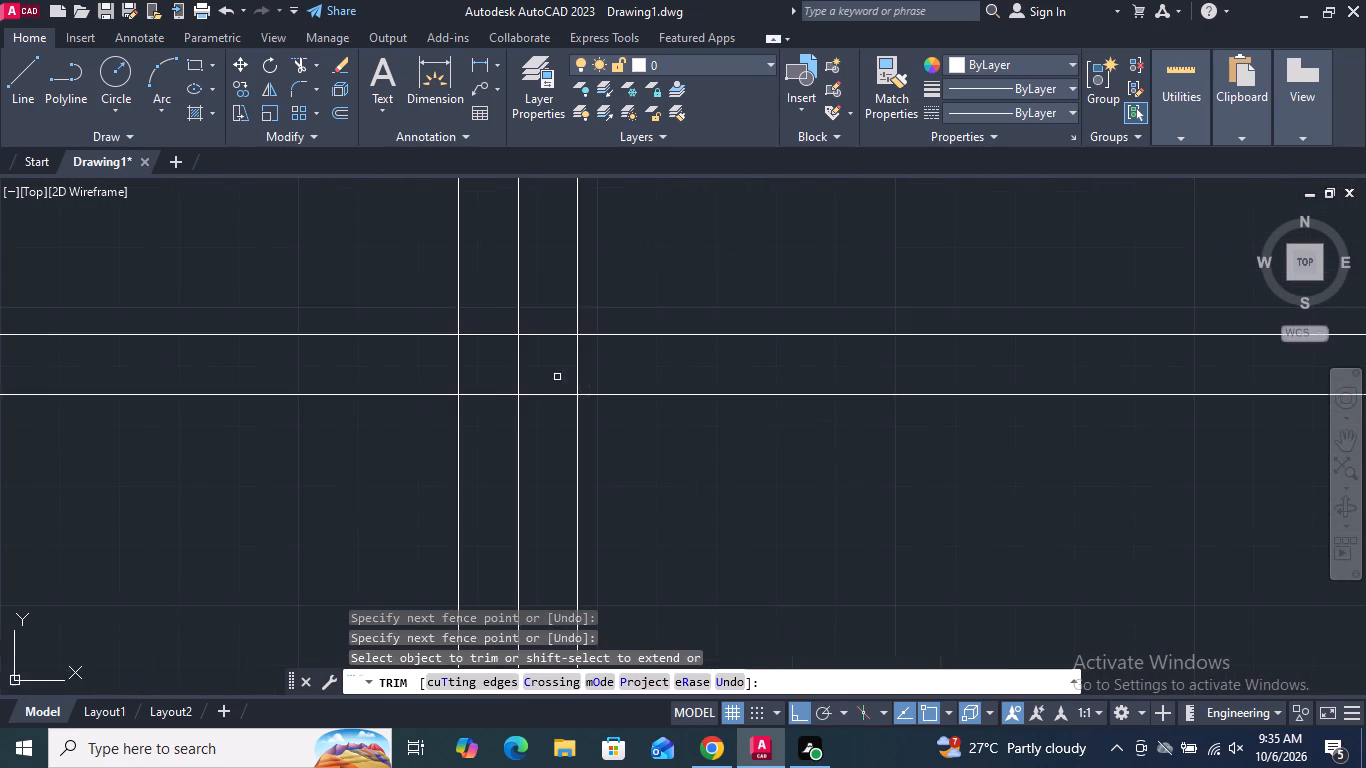
pyautogui.scroll(1, 553, 372)
pyautogui.moveTo(545, 303); pyautogui.dragTo(566, 441)
pyautogui.moveTo(447, 290); pyautogui.dragTo(444, 432)
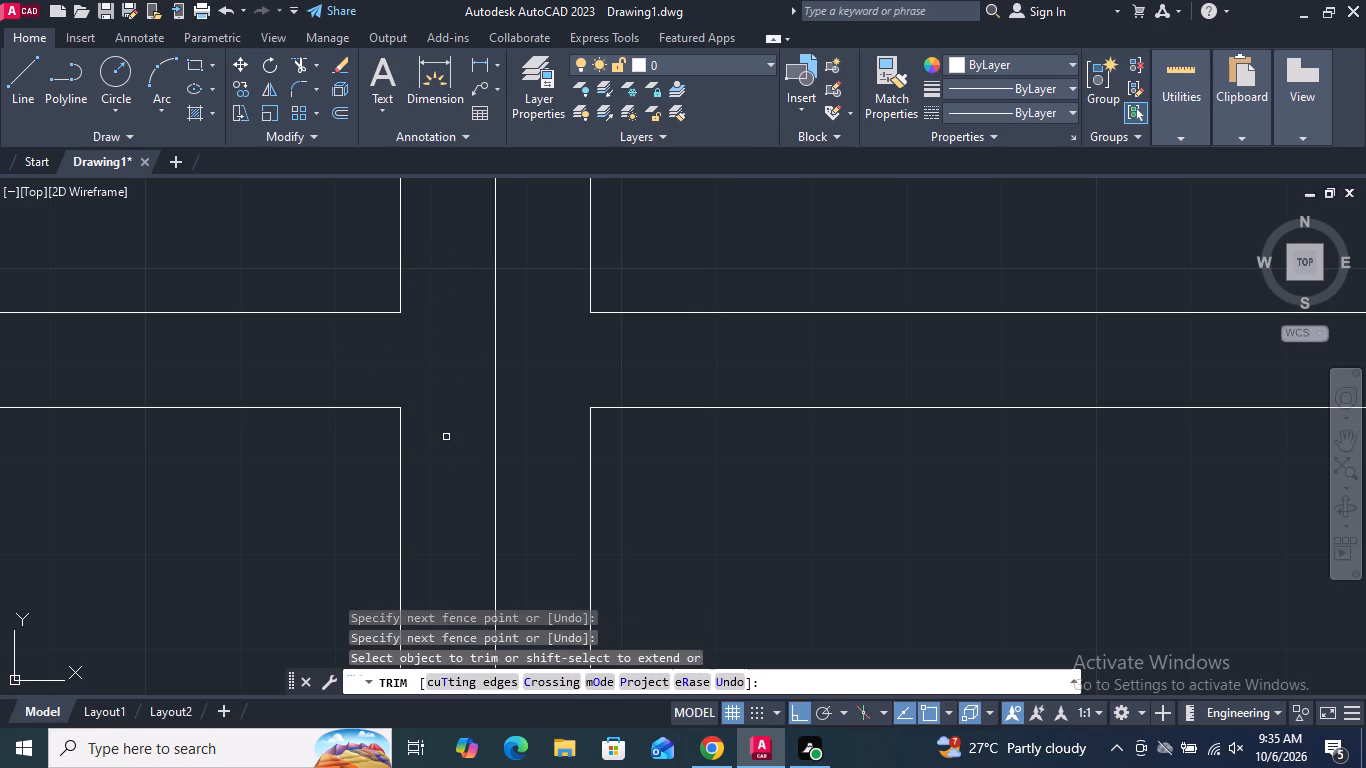
pyautogui.scroll(-7, 447, 442)
pyautogui.scroll(3, 467, 304)
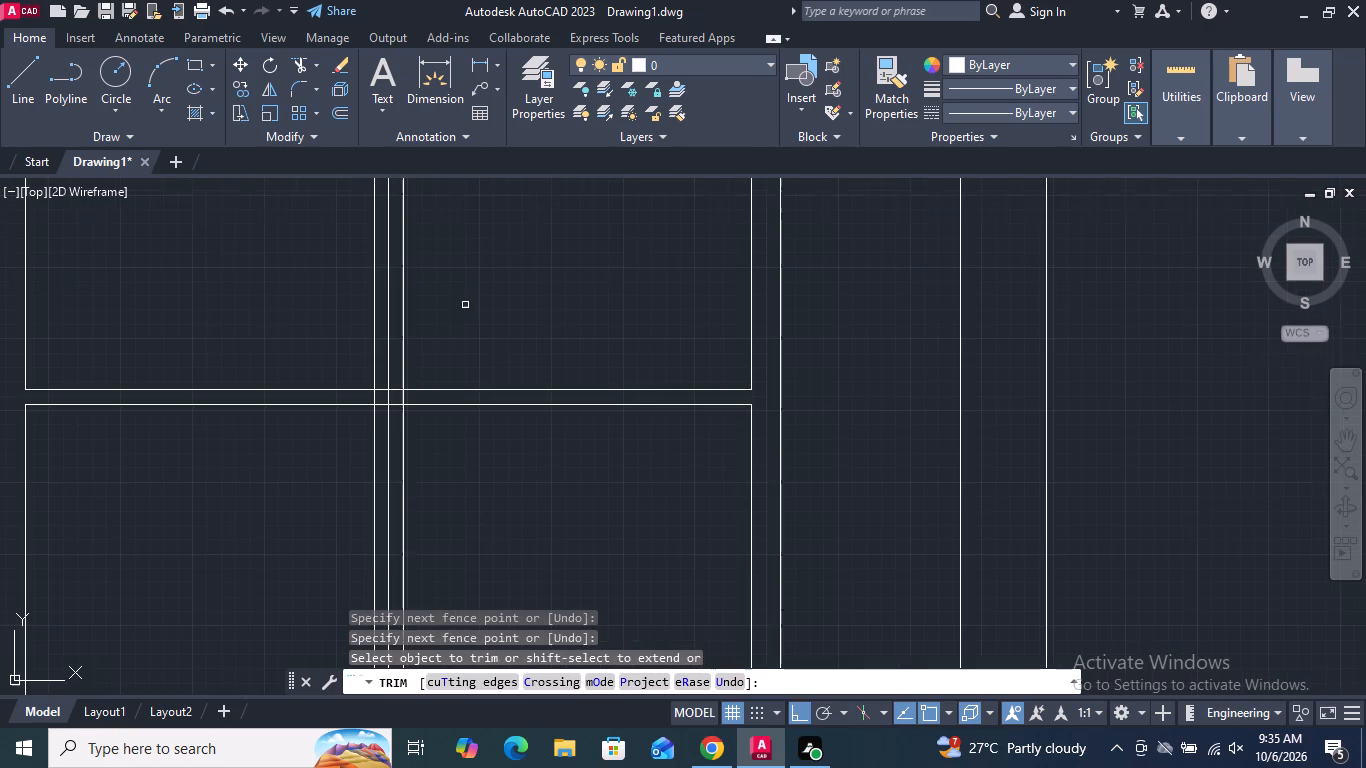
pyautogui.scroll(4, 406, 399)
pyautogui.moveTo(331, 314); pyautogui.dragTo(350, 374)
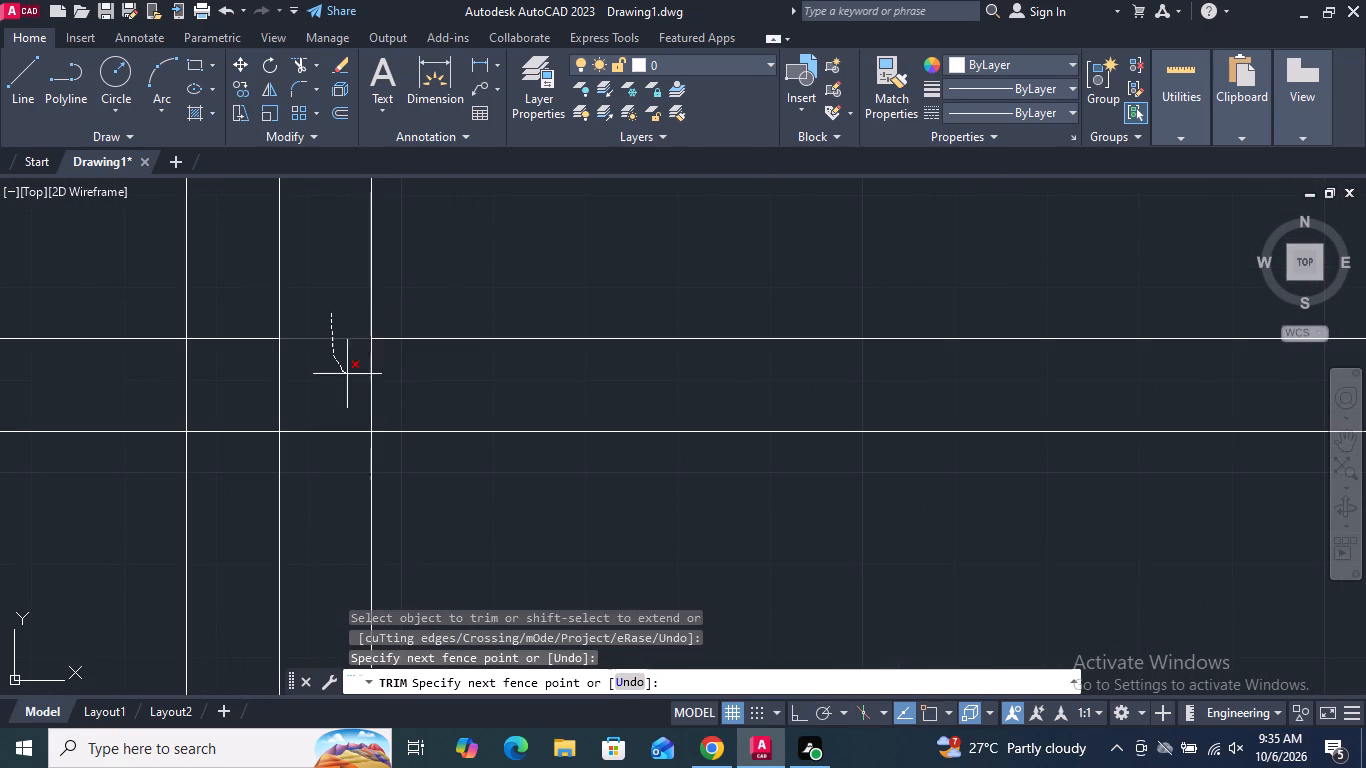
pyautogui.moveTo(350, 374); pyautogui.dragTo(341, 446)
pyautogui.moveTo(234, 317); pyautogui.dragTo(165, 366)
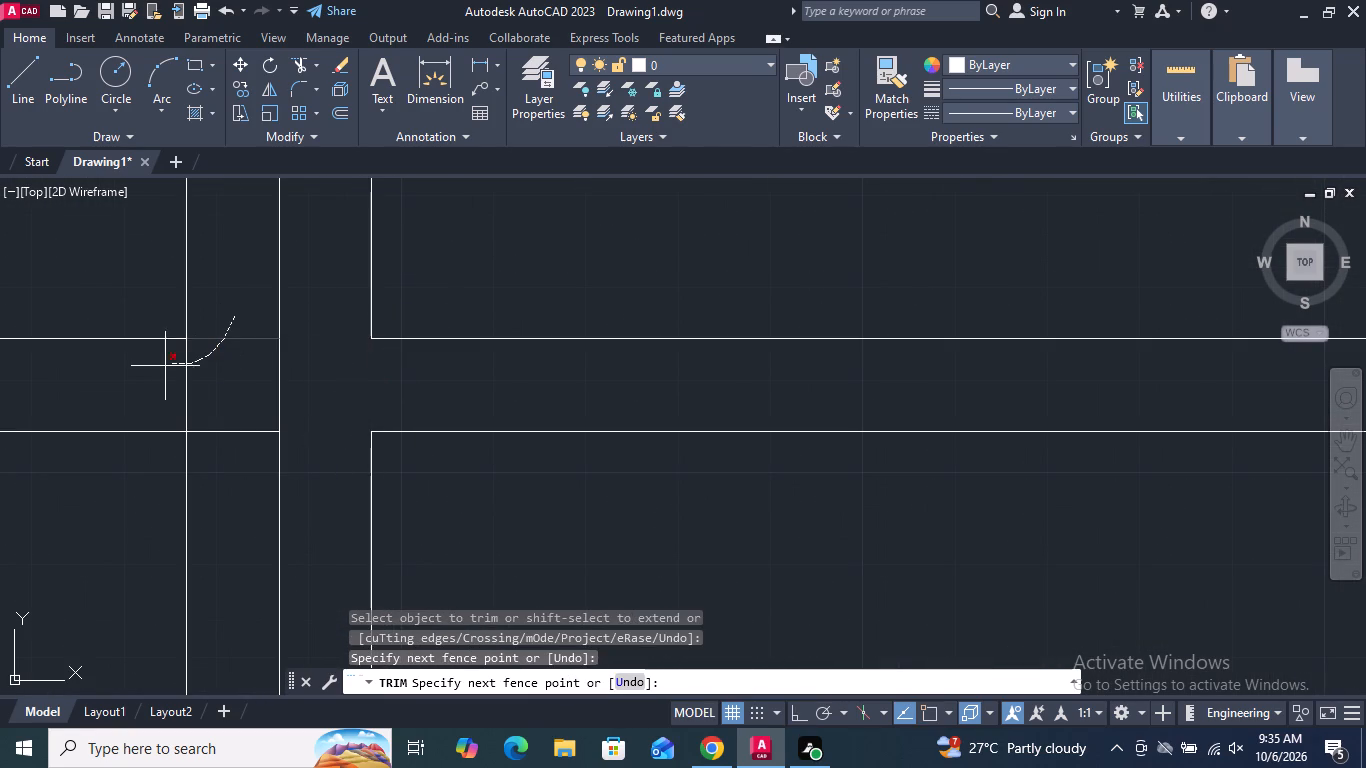
pyautogui.moveTo(165, 366); pyautogui.dragTo(222, 488)
pyautogui.scroll(-7, 282, 412)
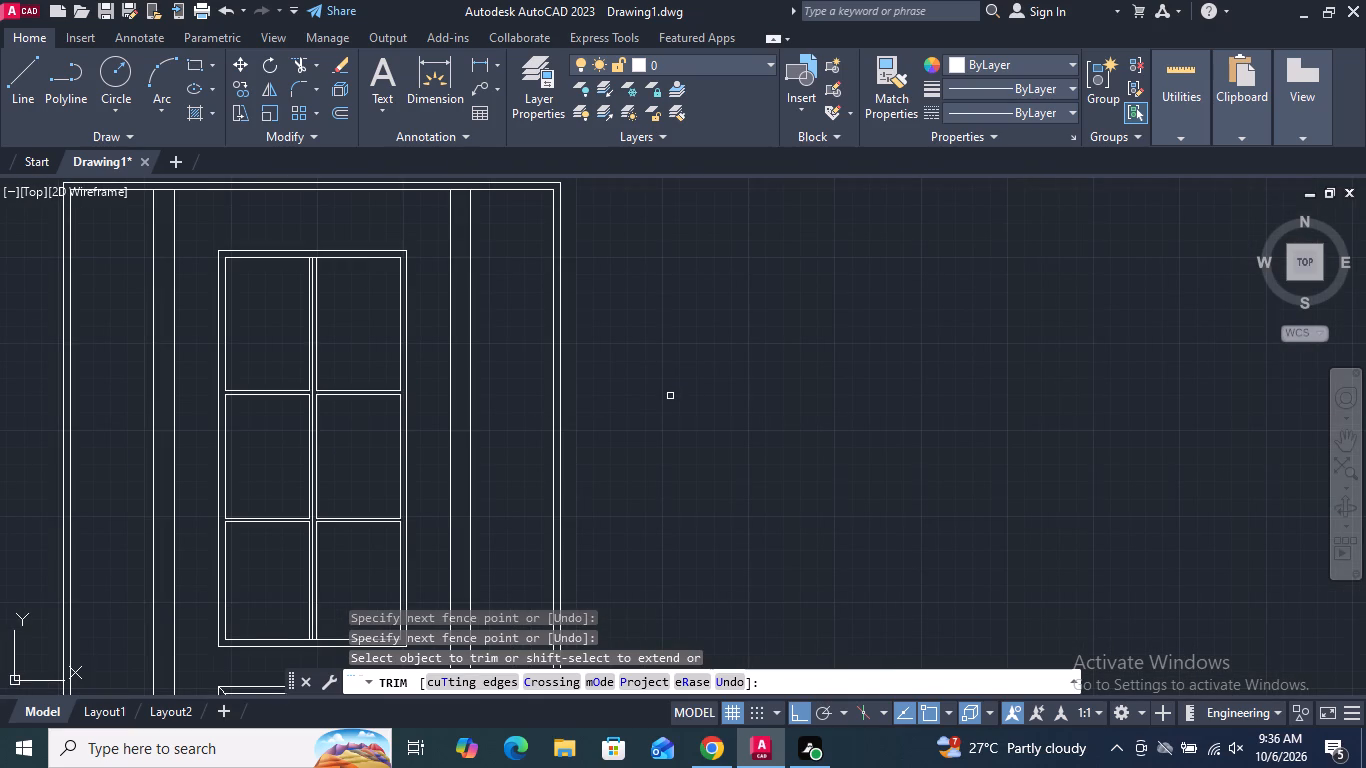
pyautogui.press('Return')
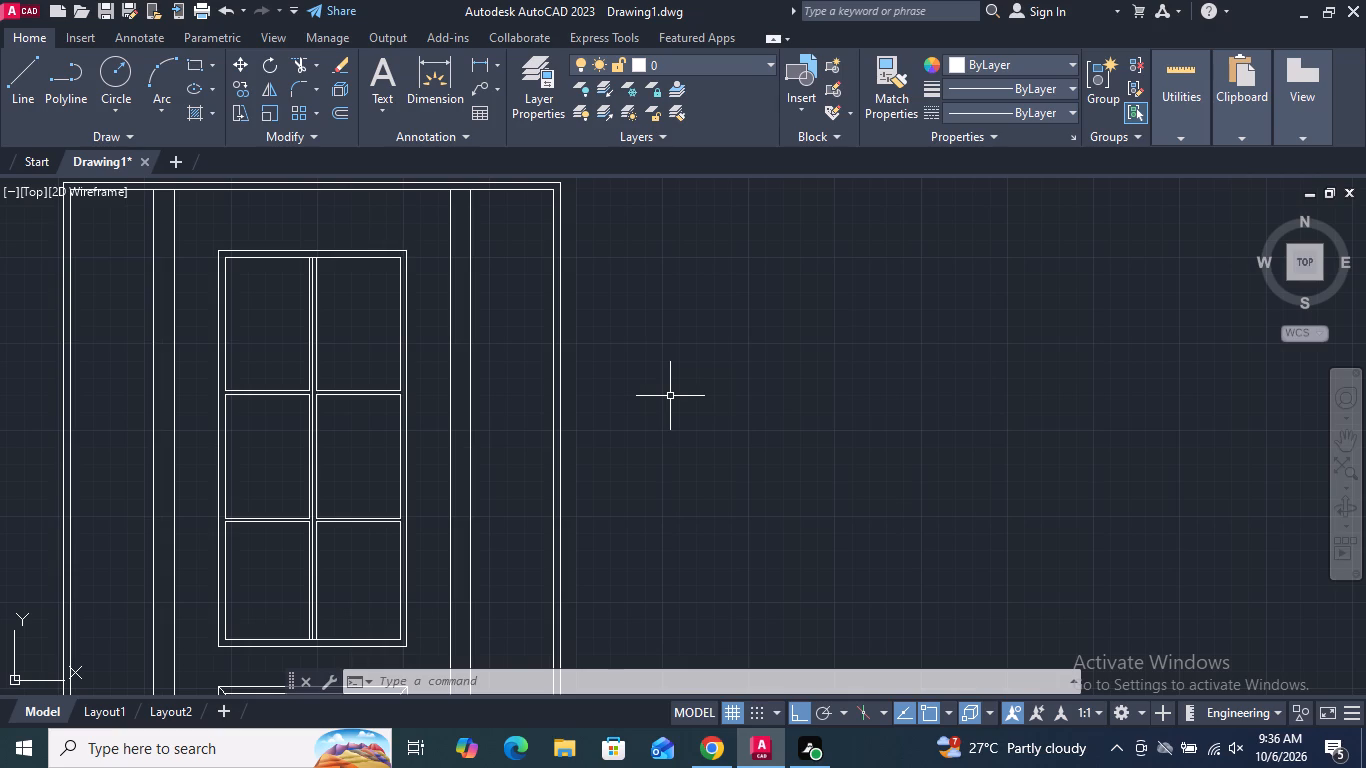
# Copy the door's lower bevelled panel horizontally about 5'-2" to the right, into the empty space beside the elevation.
pyautogui.scroll(-2, 681, 431)
pyautogui.moveTo(573, 545); pyautogui.dragTo(552, 504, button='middle')
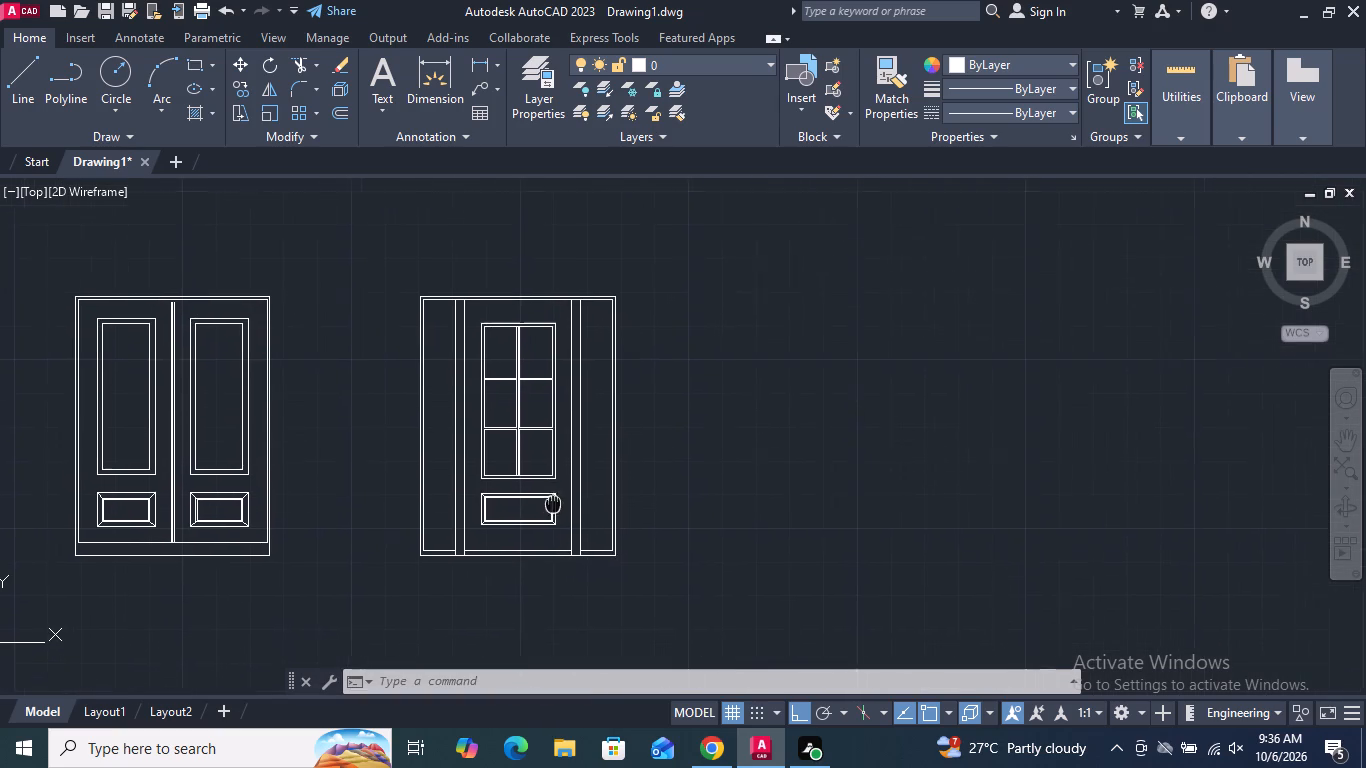
pyautogui.moveTo(552, 504); pyautogui.dragTo(548, 500, button='middle')
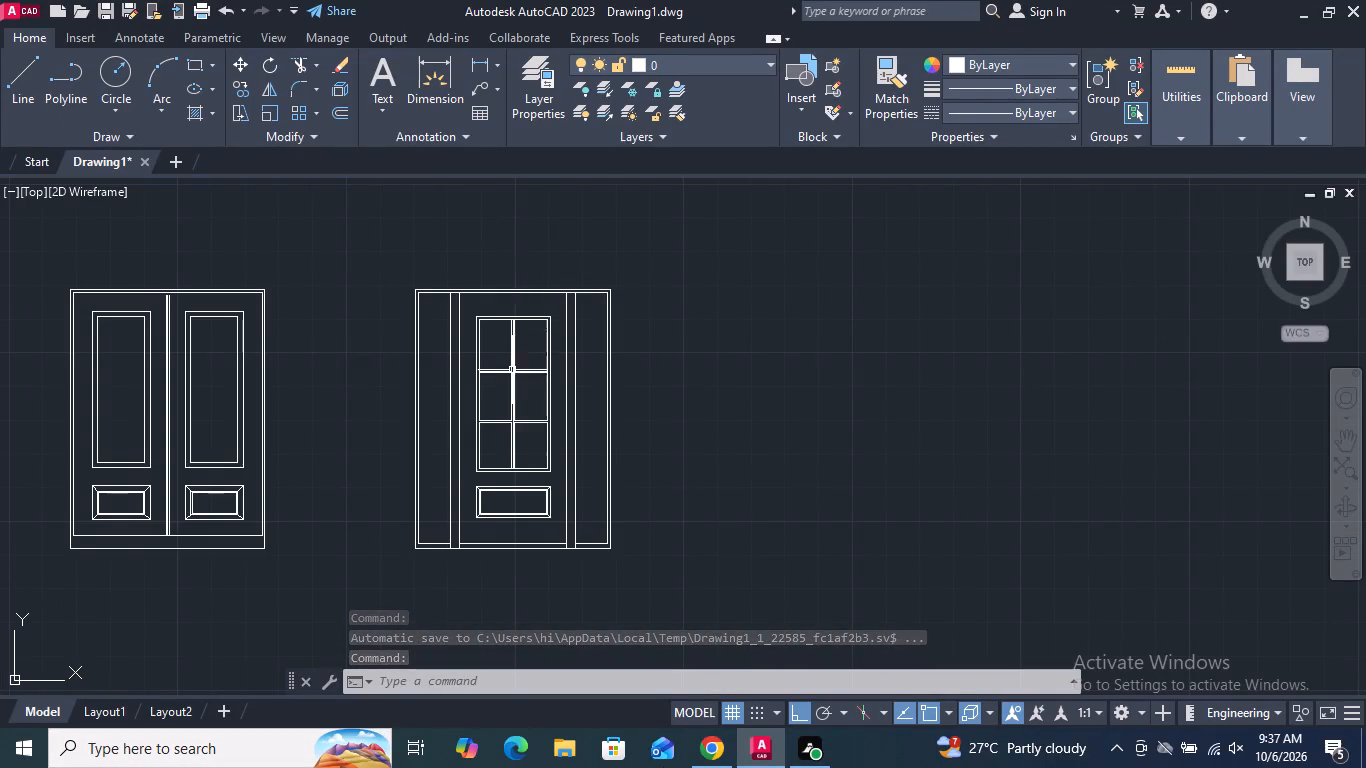
pyautogui.scroll(-1, 531, 325)
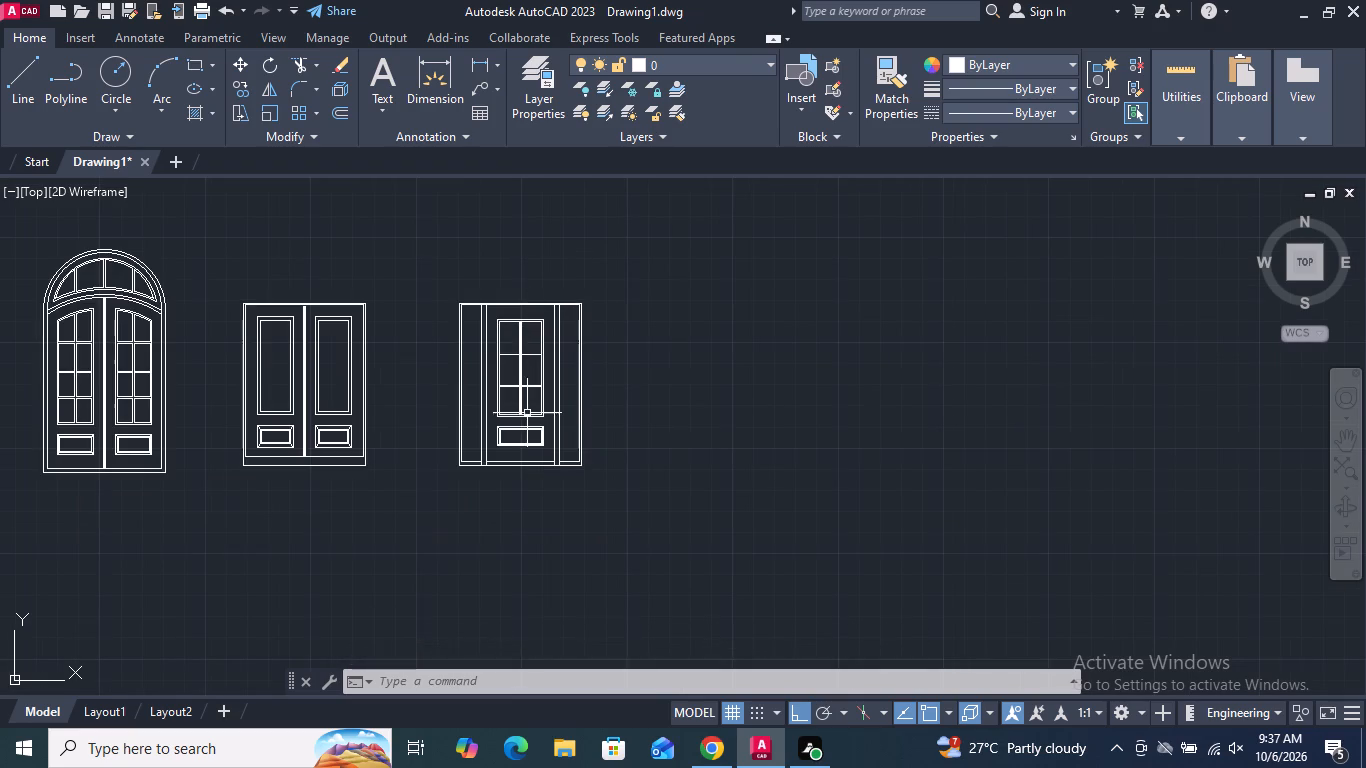
pyautogui.scroll(3, 508, 457)
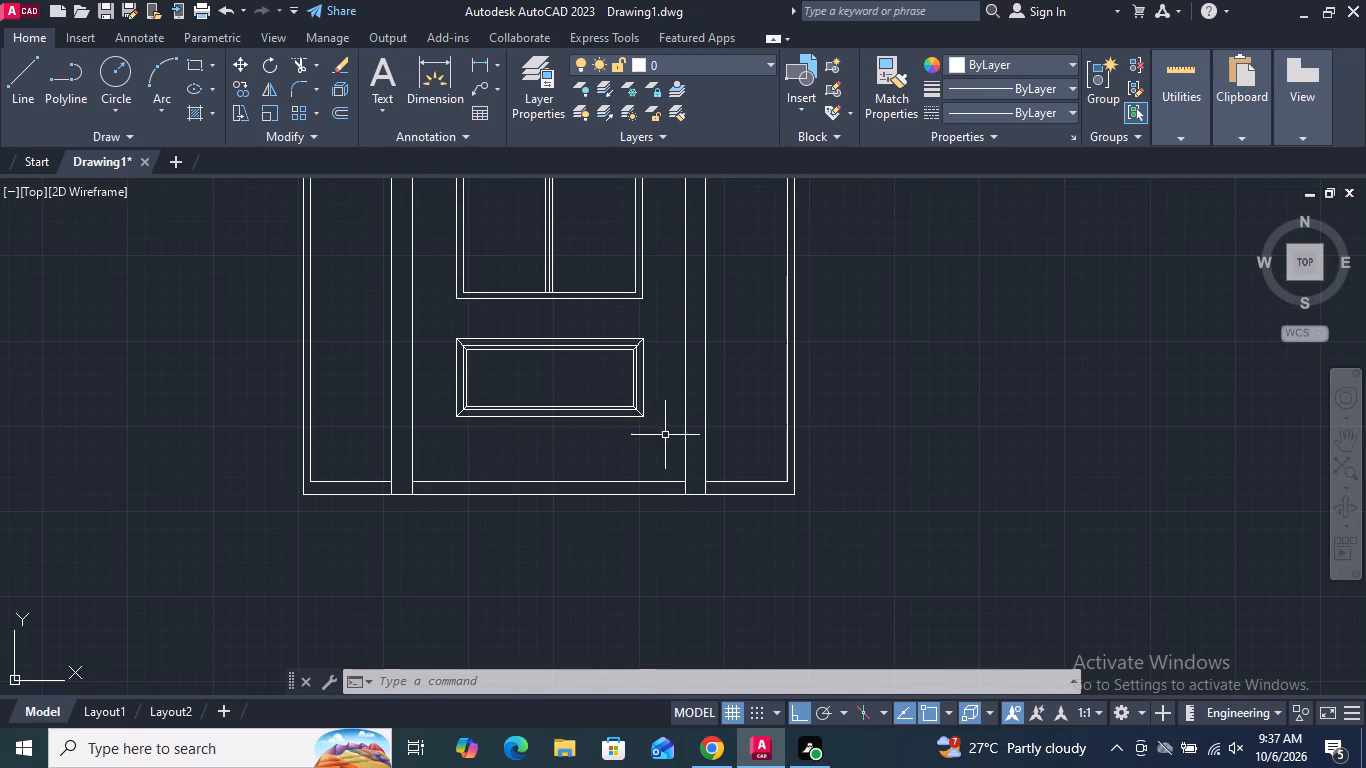
pyautogui.moveTo(668, 432); pyautogui.dragTo(655, 425)
pyautogui.click(447, 321)
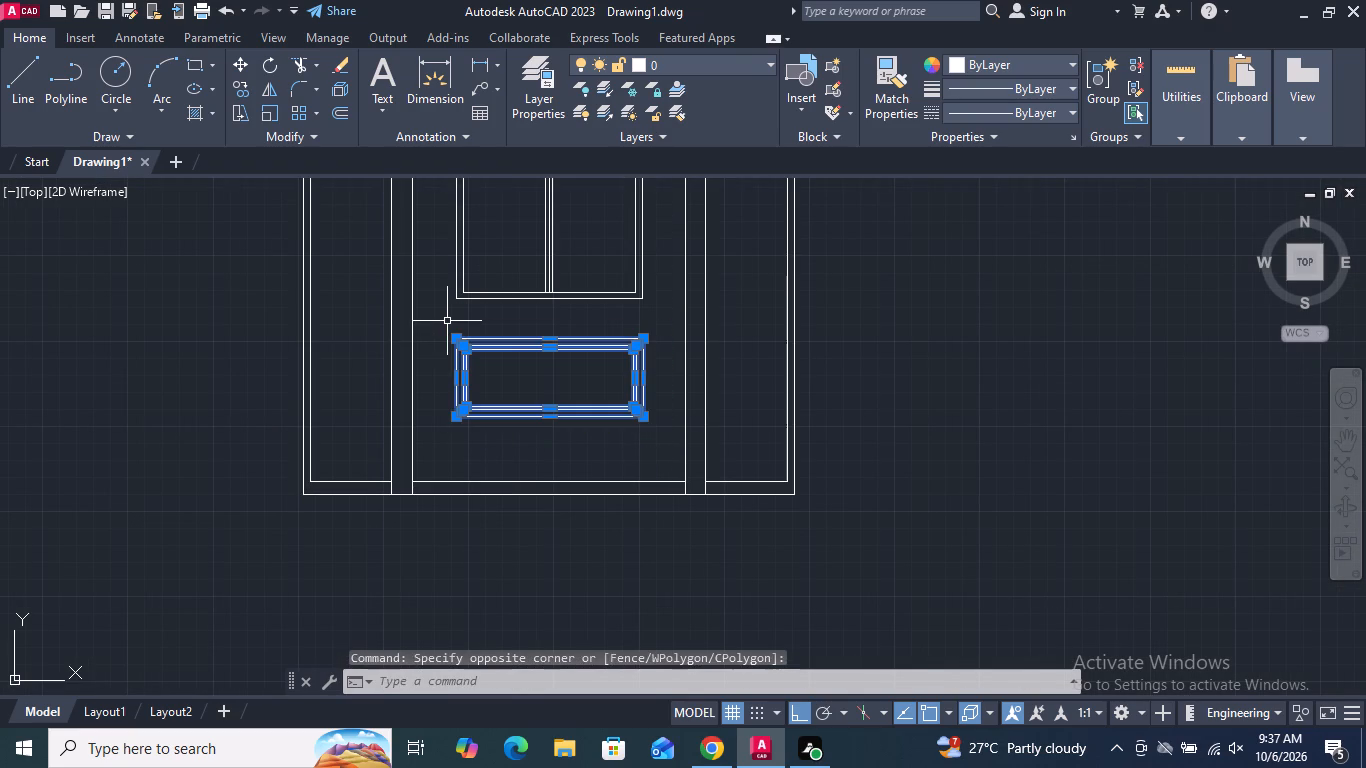
pyautogui.write('co')
pyautogui.press('Return')
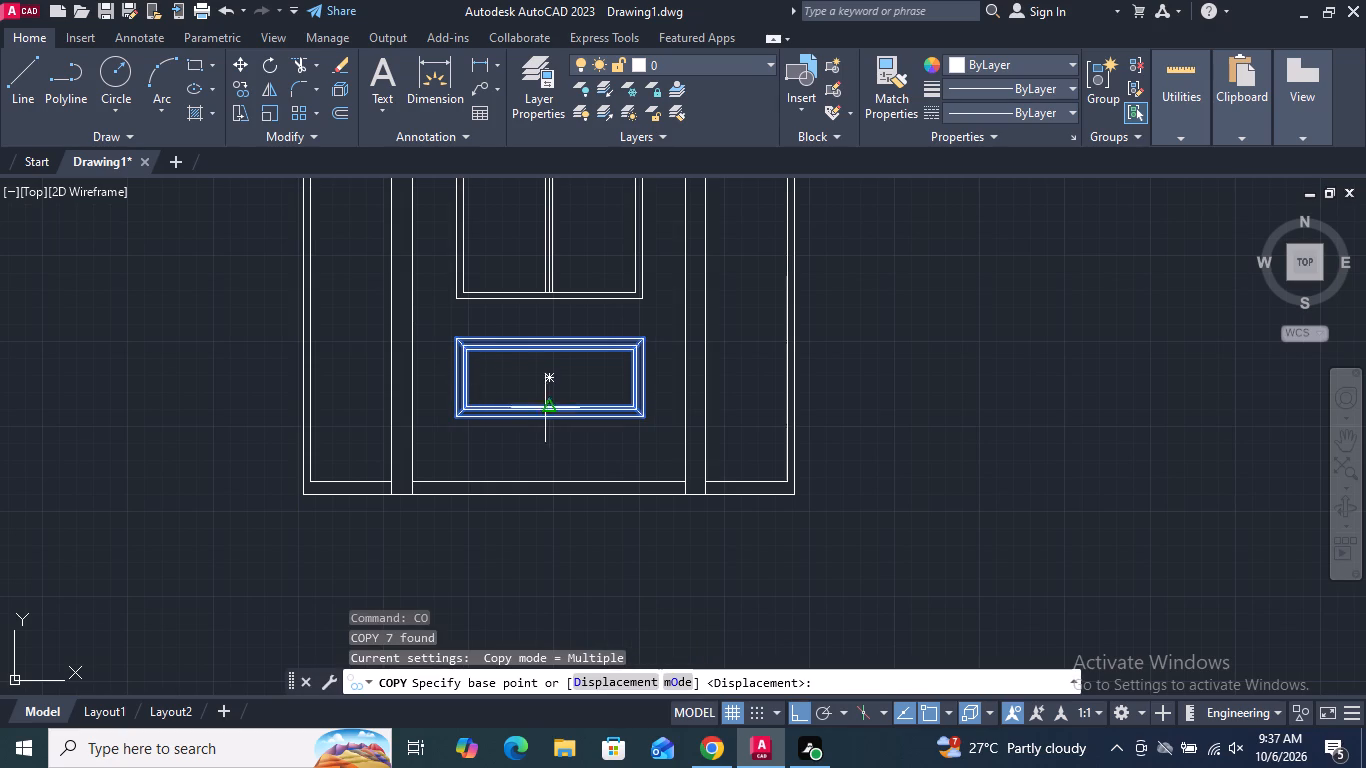
pyautogui.click(552, 422)
pyautogui.scroll(-2, 553, 422)
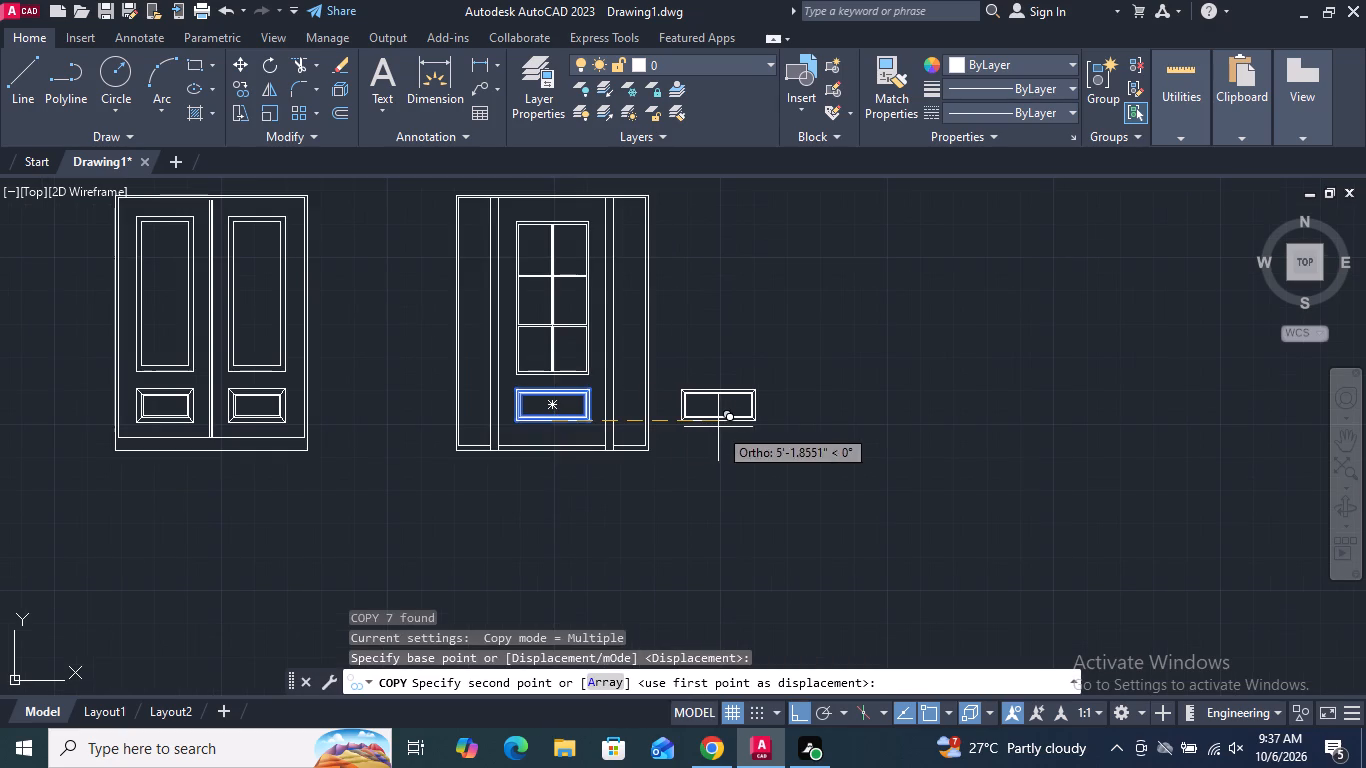
pyautogui.click(718, 427)
pyautogui.press('Return')
# Stretch the copied panel's right side inward by about 1'-10" to make a narrow upright panel.
pyautogui.scroll(1, 731, 436)
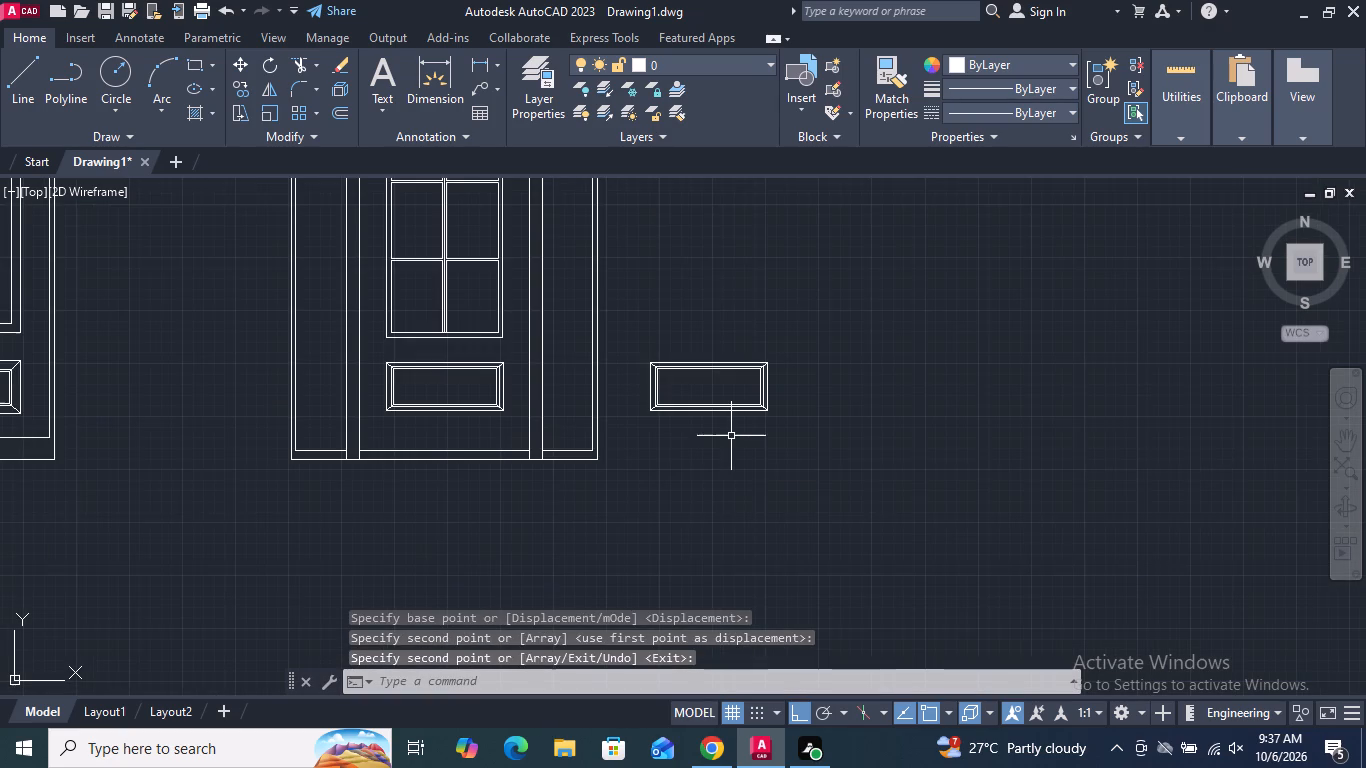
pyautogui.scroll(2, 732, 403)
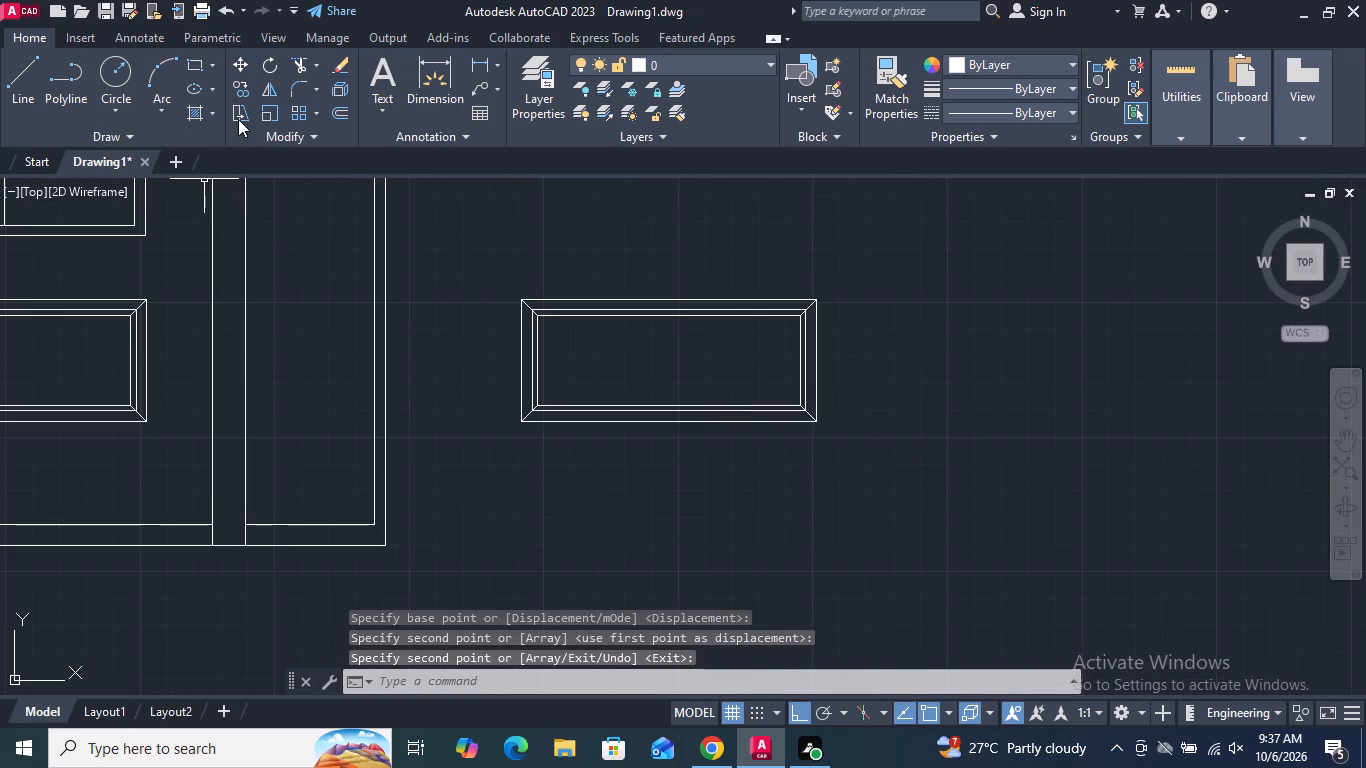
pyautogui.click(238, 117)
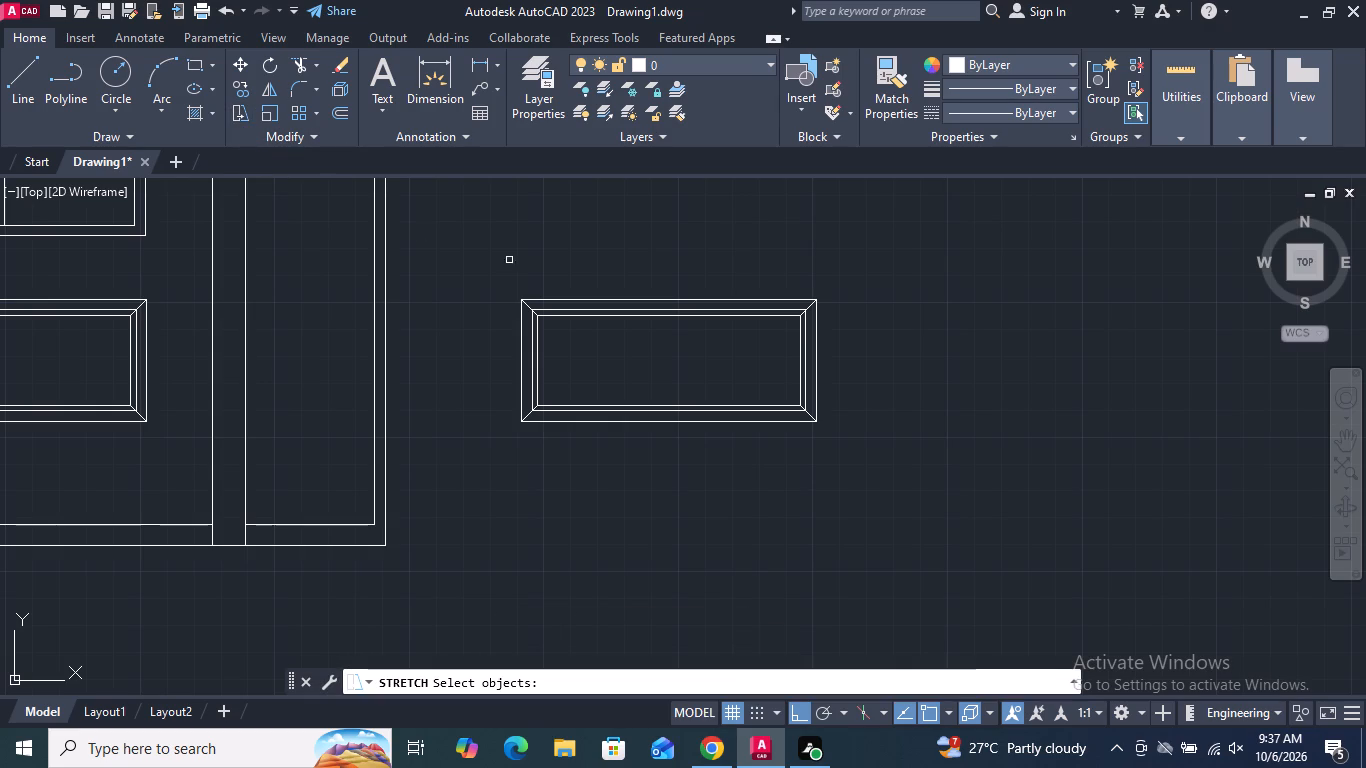
pyautogui.click(876, 469)
pyautogui.click(759, 239)
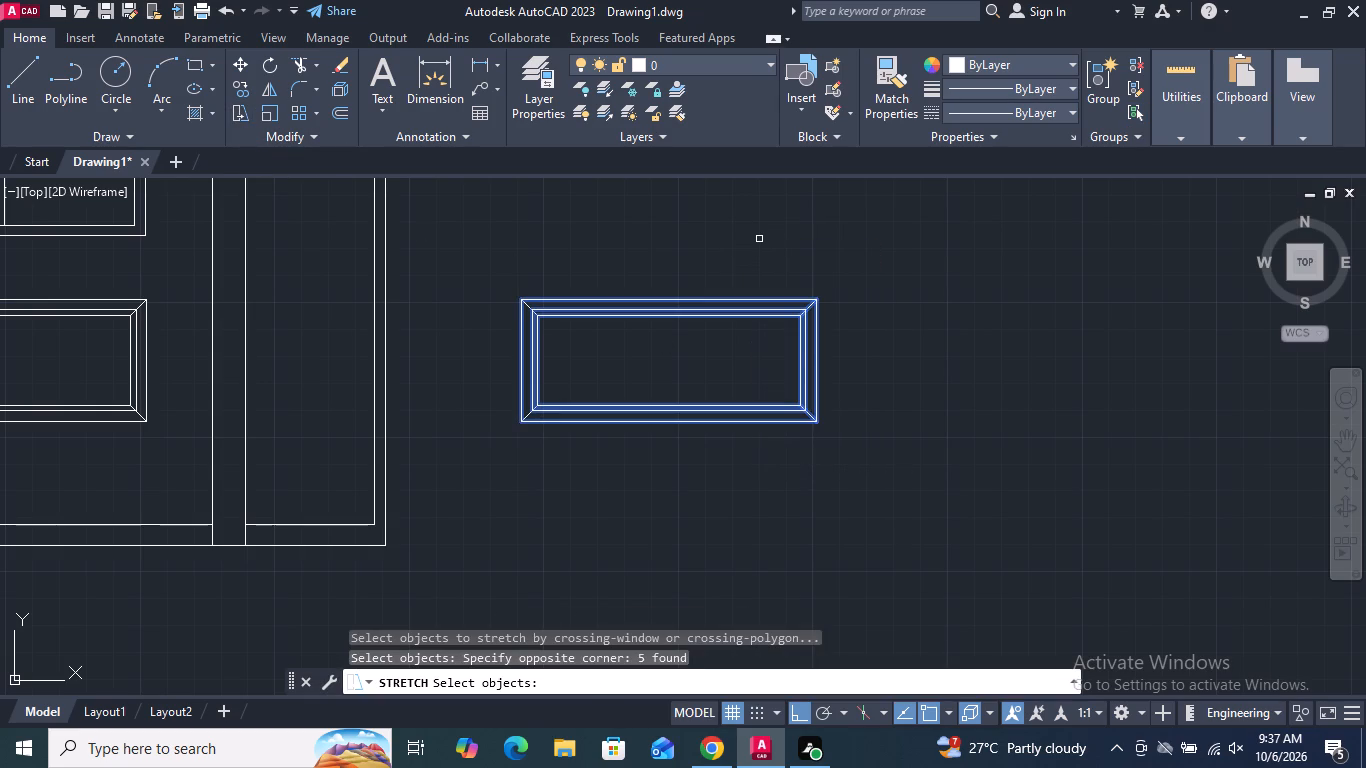
pyautogui.press('Return')
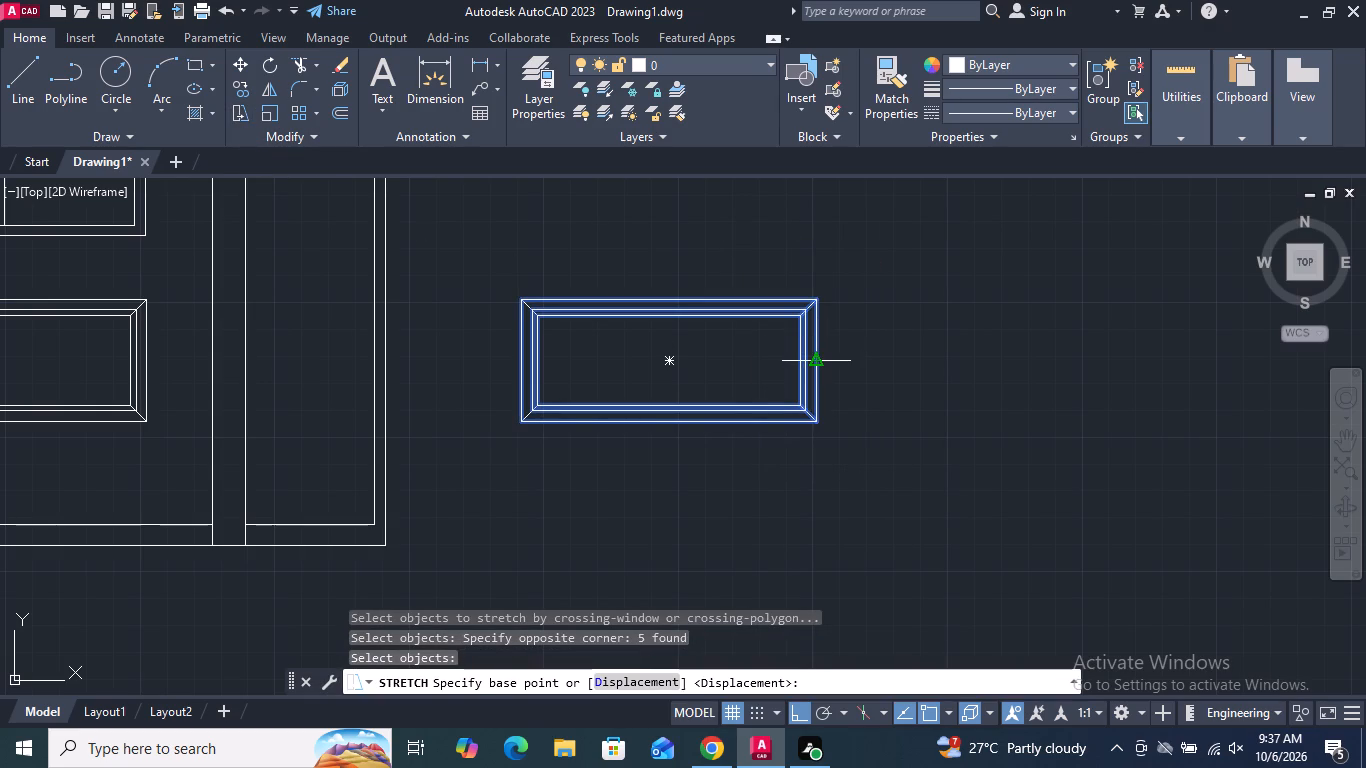
pyautogui.click(818, 360)
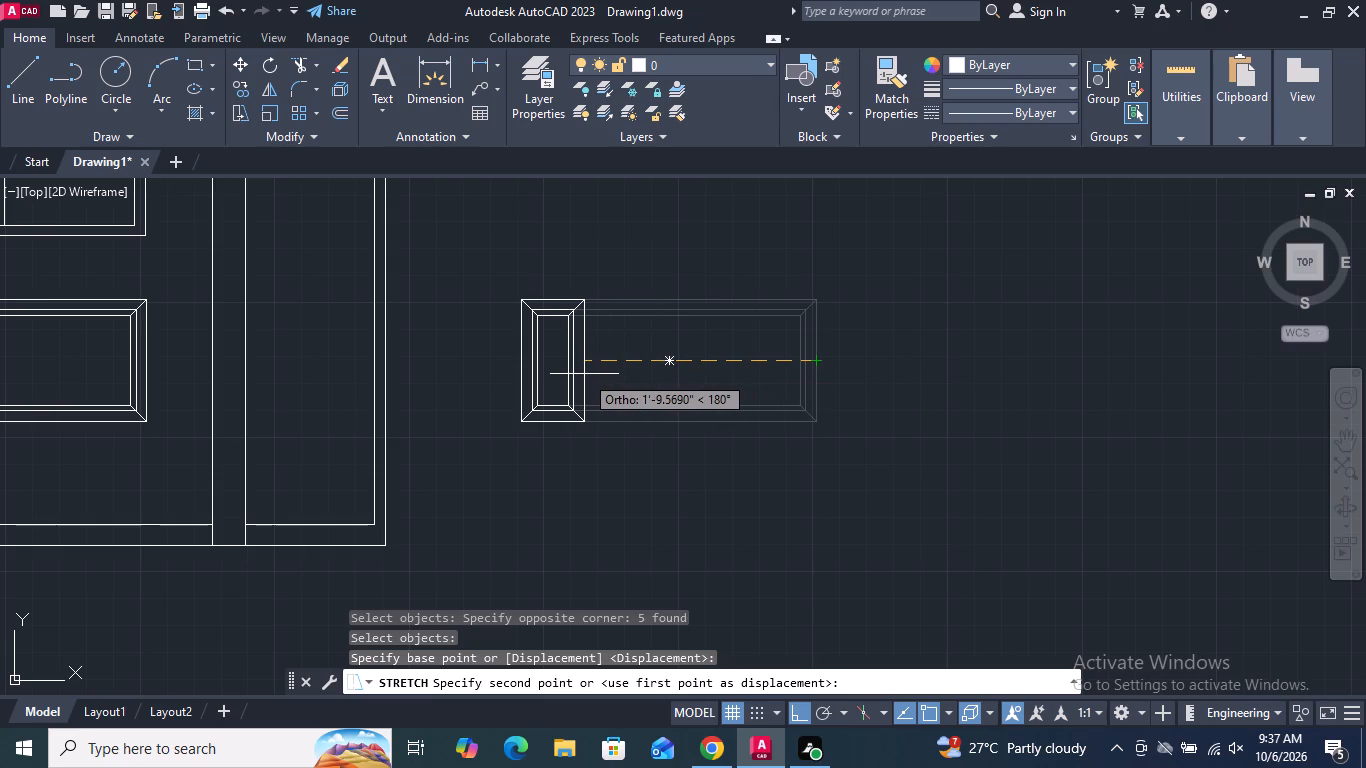
pyautogui.click(582, 374)
# Copy the narrow panel into the left and right side sections of the door elevation, level with the central lower panel.
pyautogui.moveTo(609, 438); pyautogui.dragTo(586, 416)
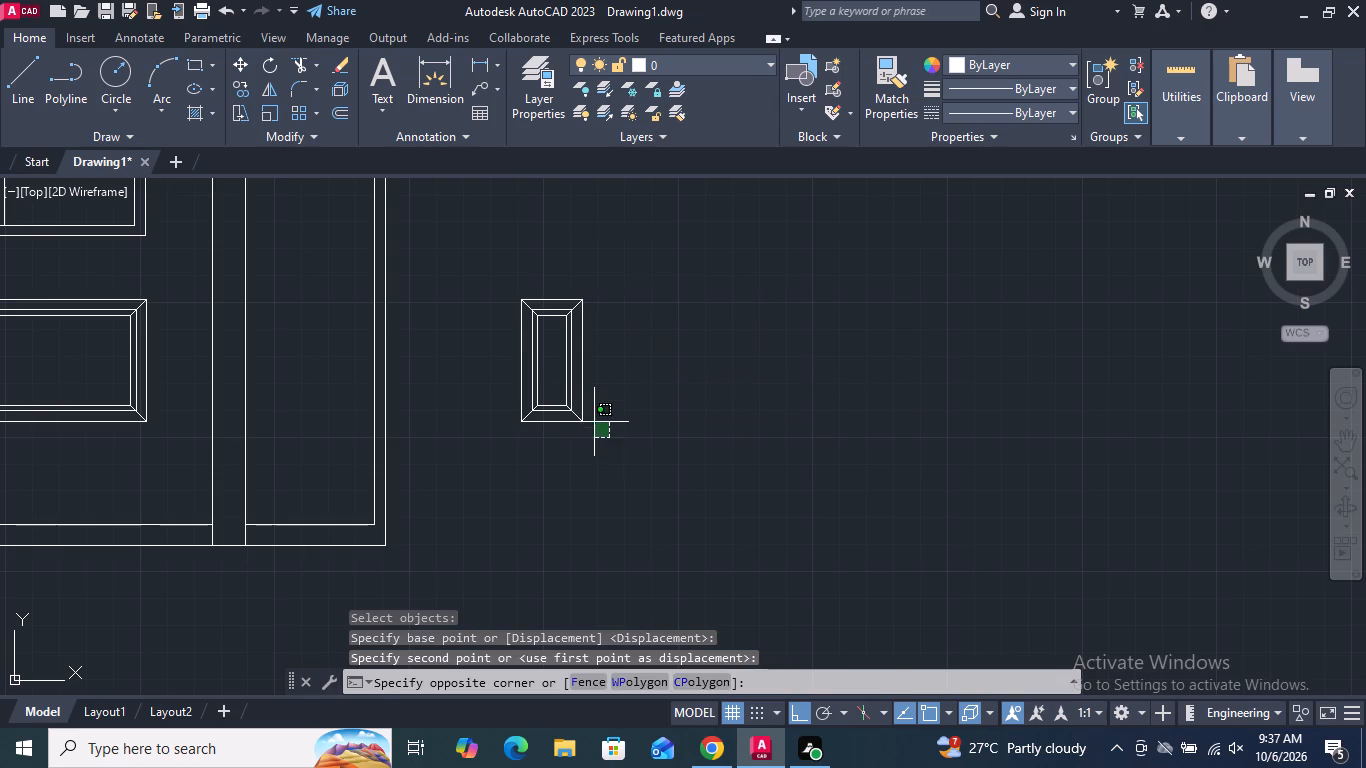
pyautogui.click(493, 249)
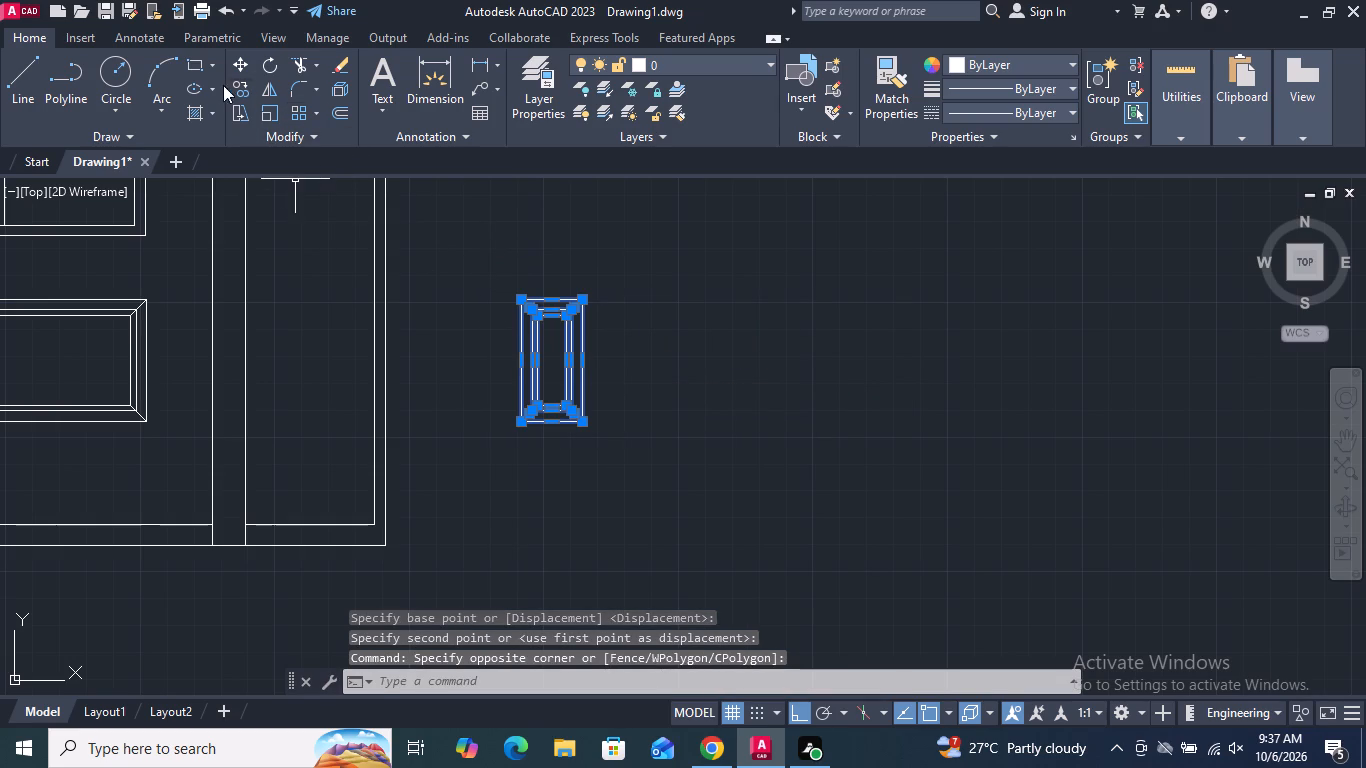
pyautogui.click(237, 85)
pyautogui.scroll(-2, 479, 254)
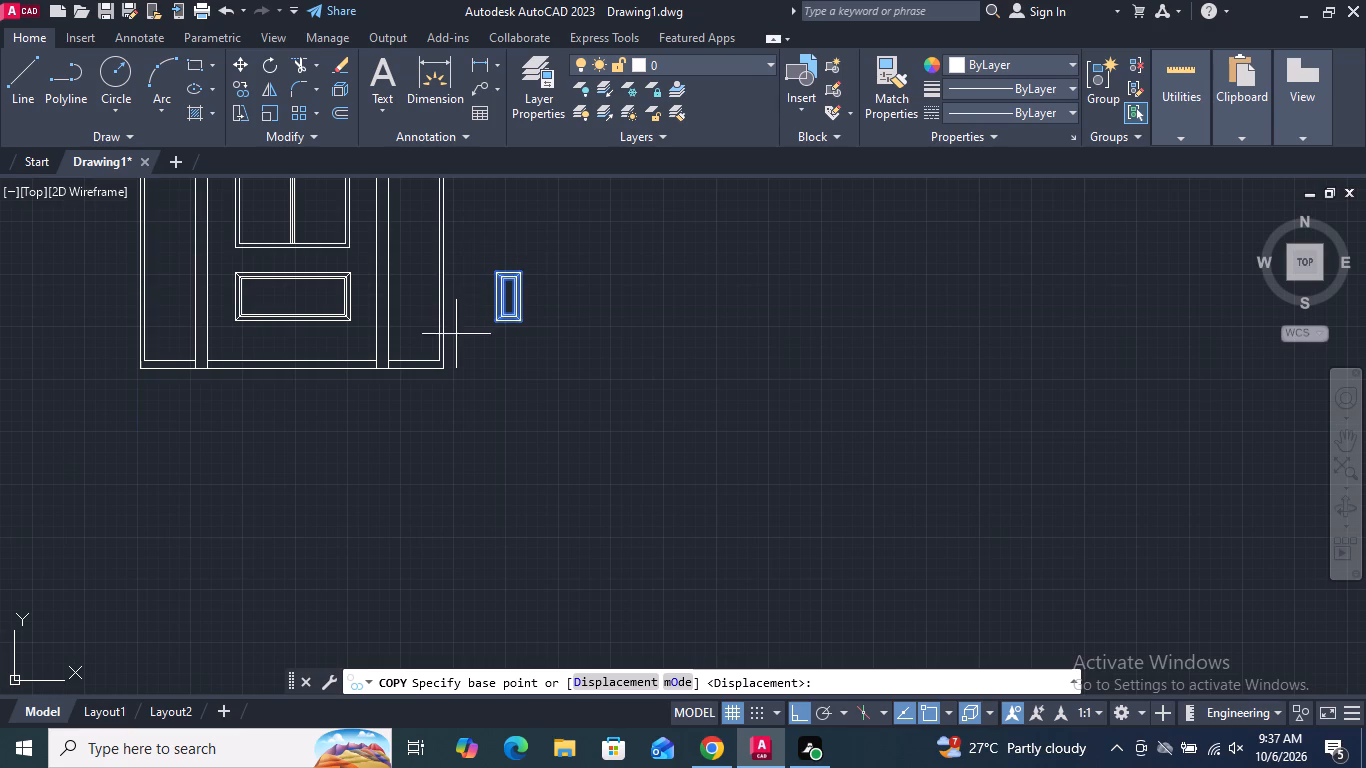
pyautogui.scroll(3, 501, 324)
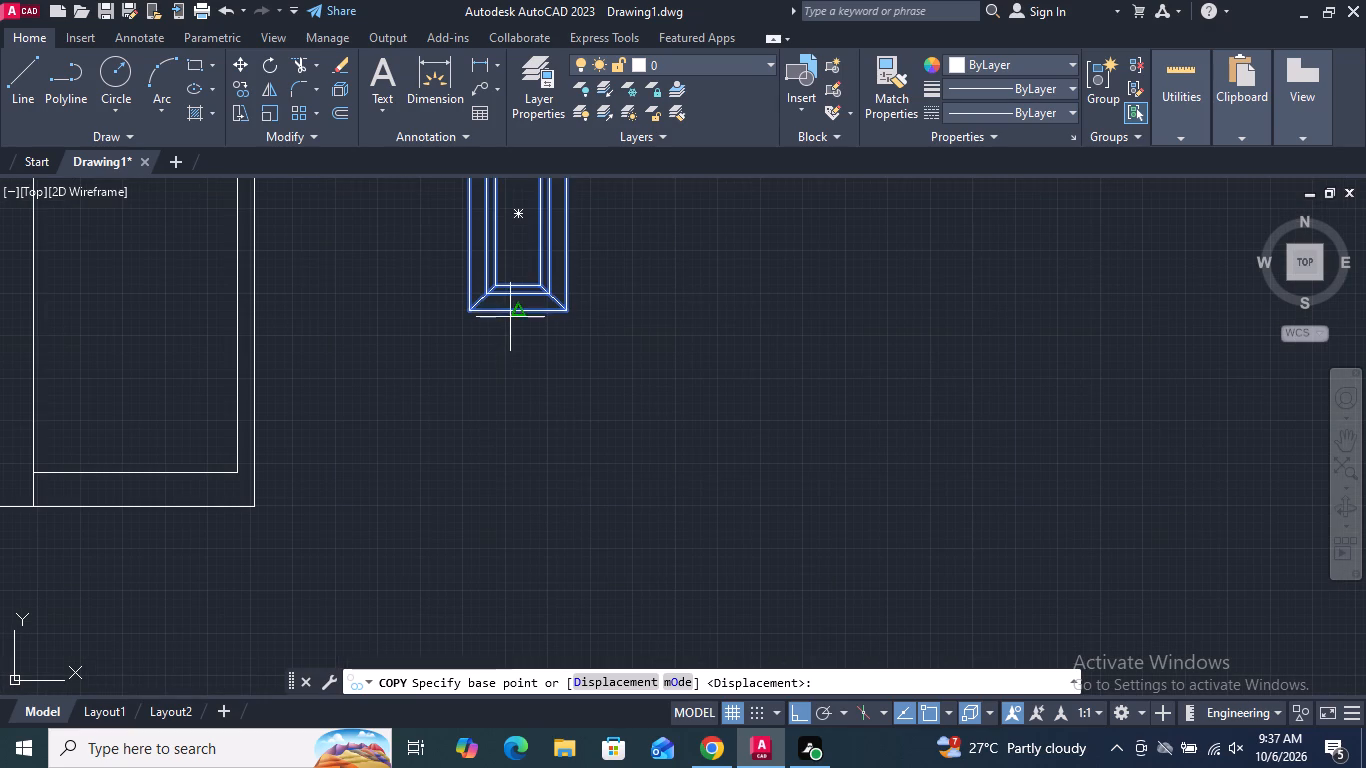
pyautogui.click(512, 313)
pyautogui.scroll(-3, 512, 313)
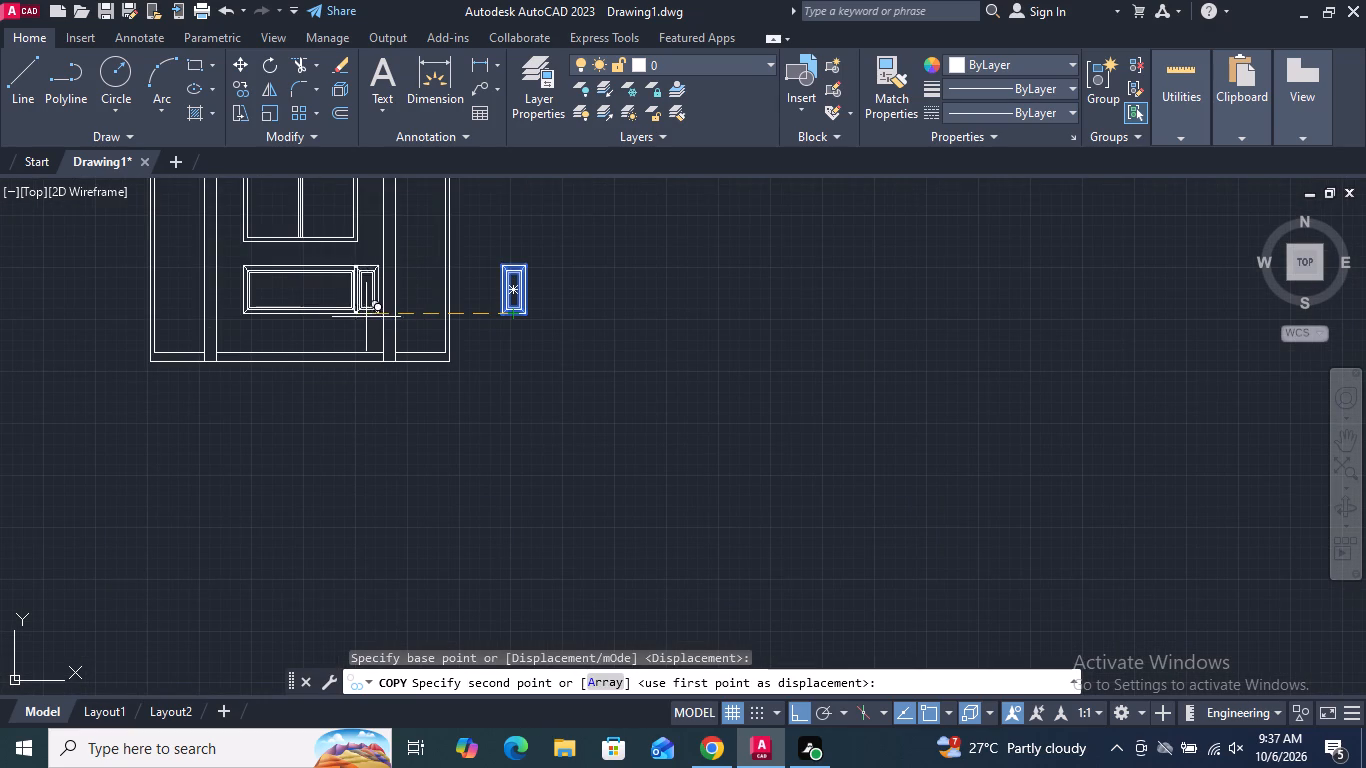
pyautogui.scroll(2, 189, 306)
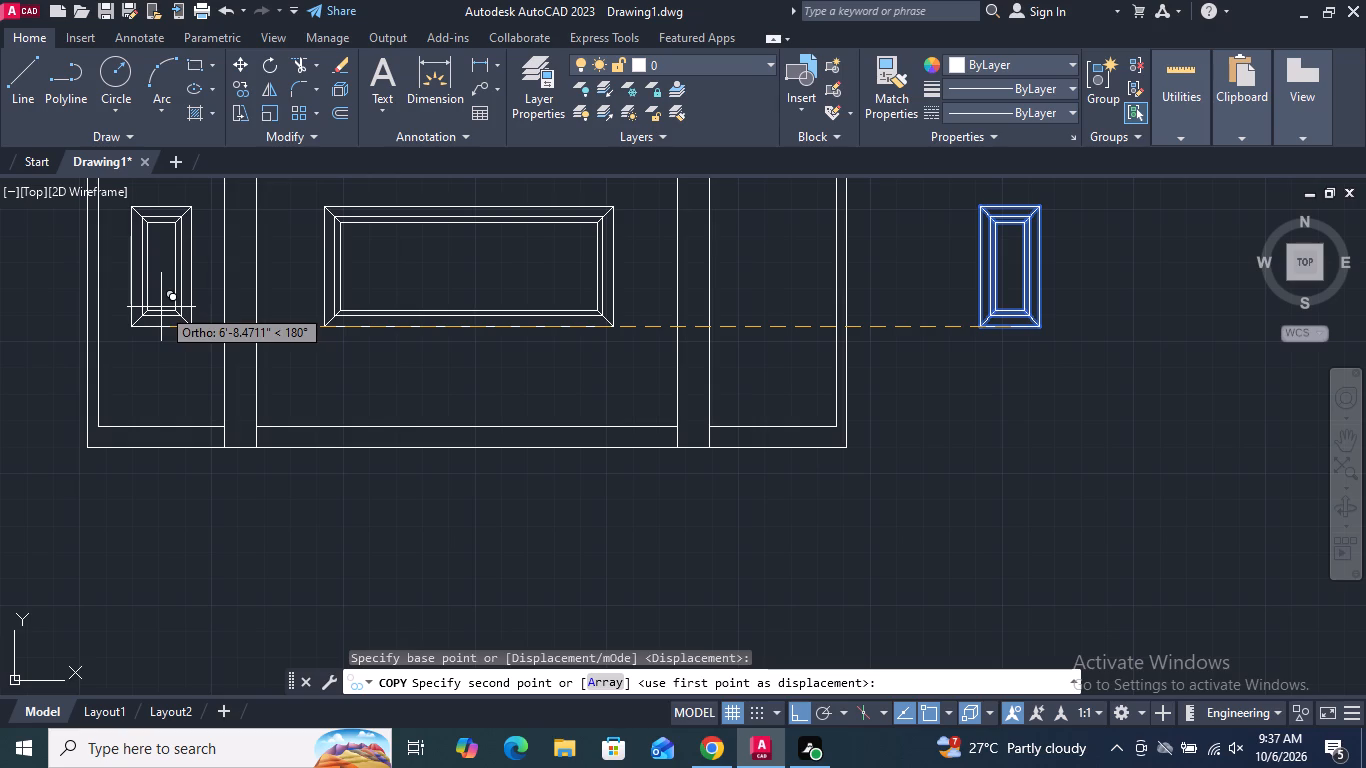
pyautogui.click(160, 307)
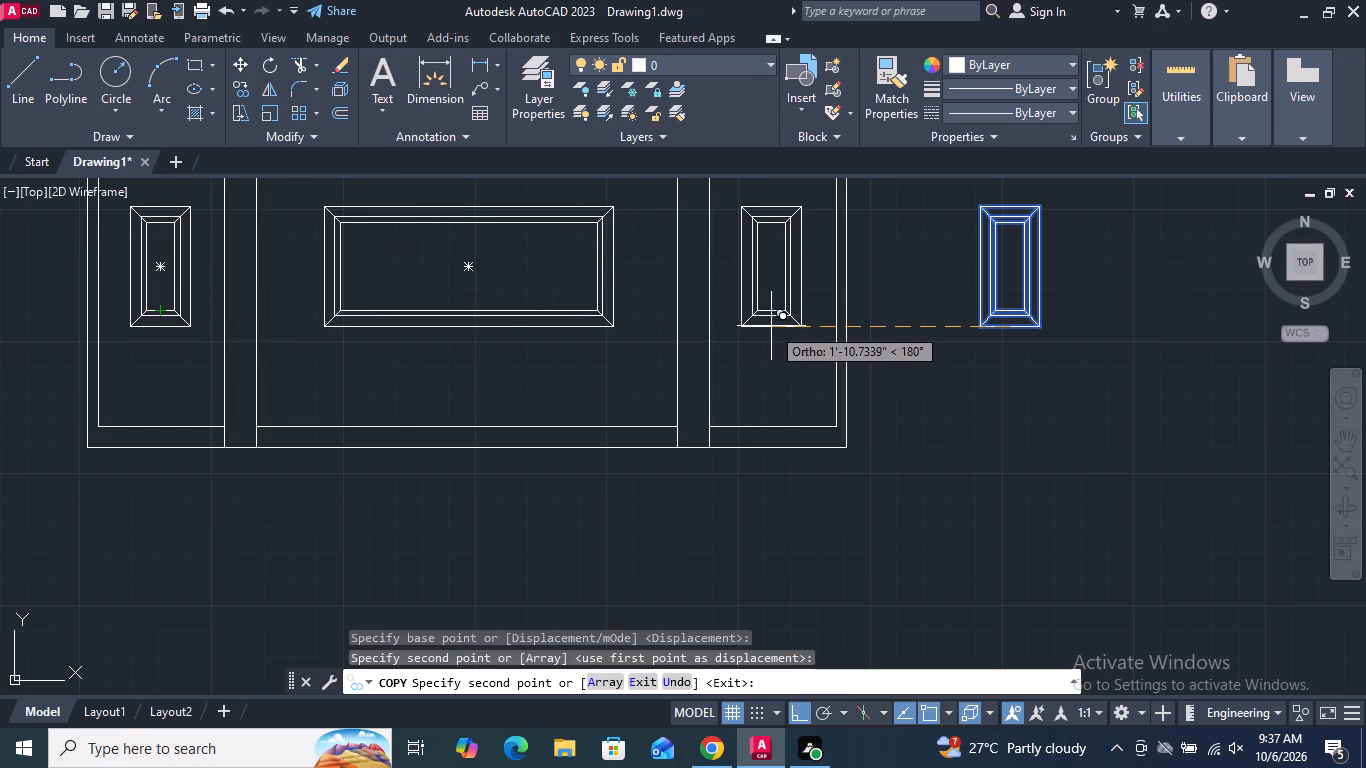
pyautogui.click(776, 324)
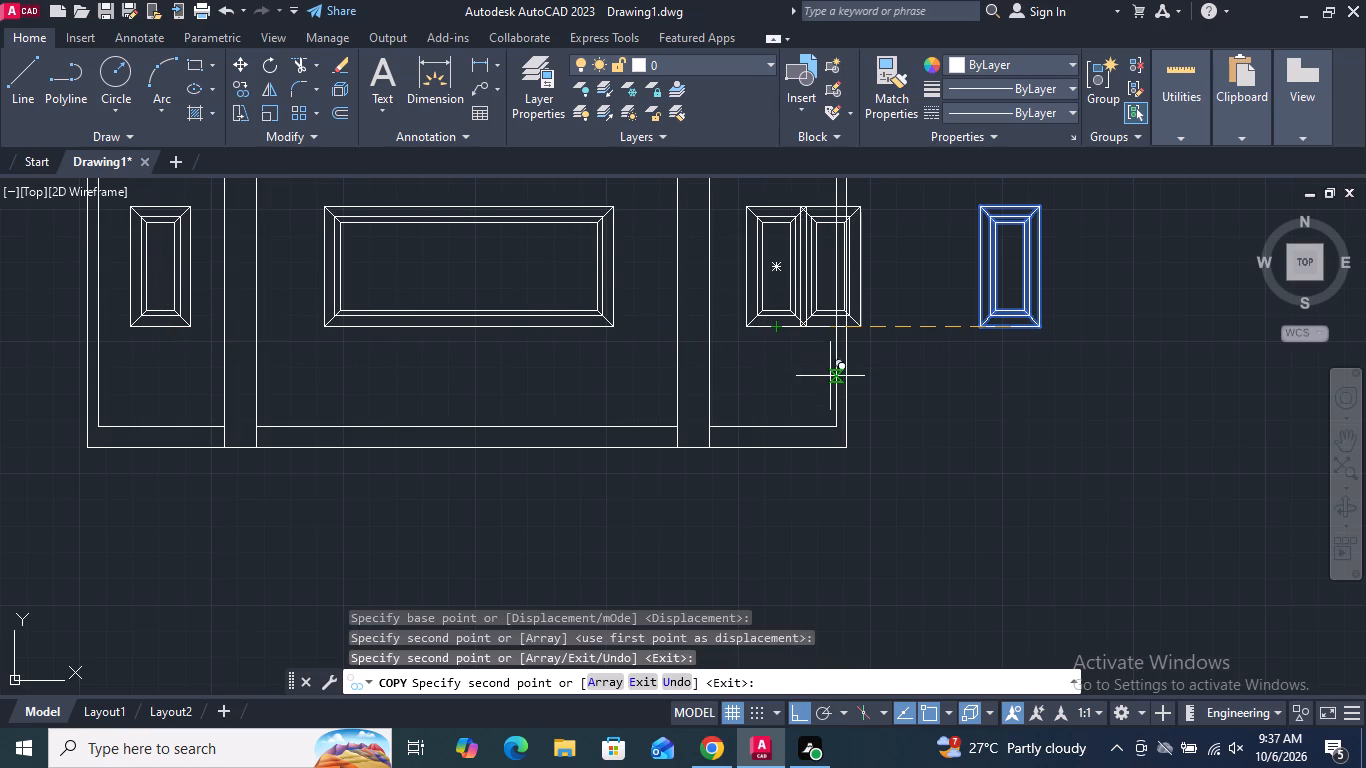
pyautogui.press('Return')
# Copy the door's six-pane glazed upper panel horizontally into the empty space beside the elevation, past the spare narrow panel.
pyautogui.scroll(-3, 797, 380)
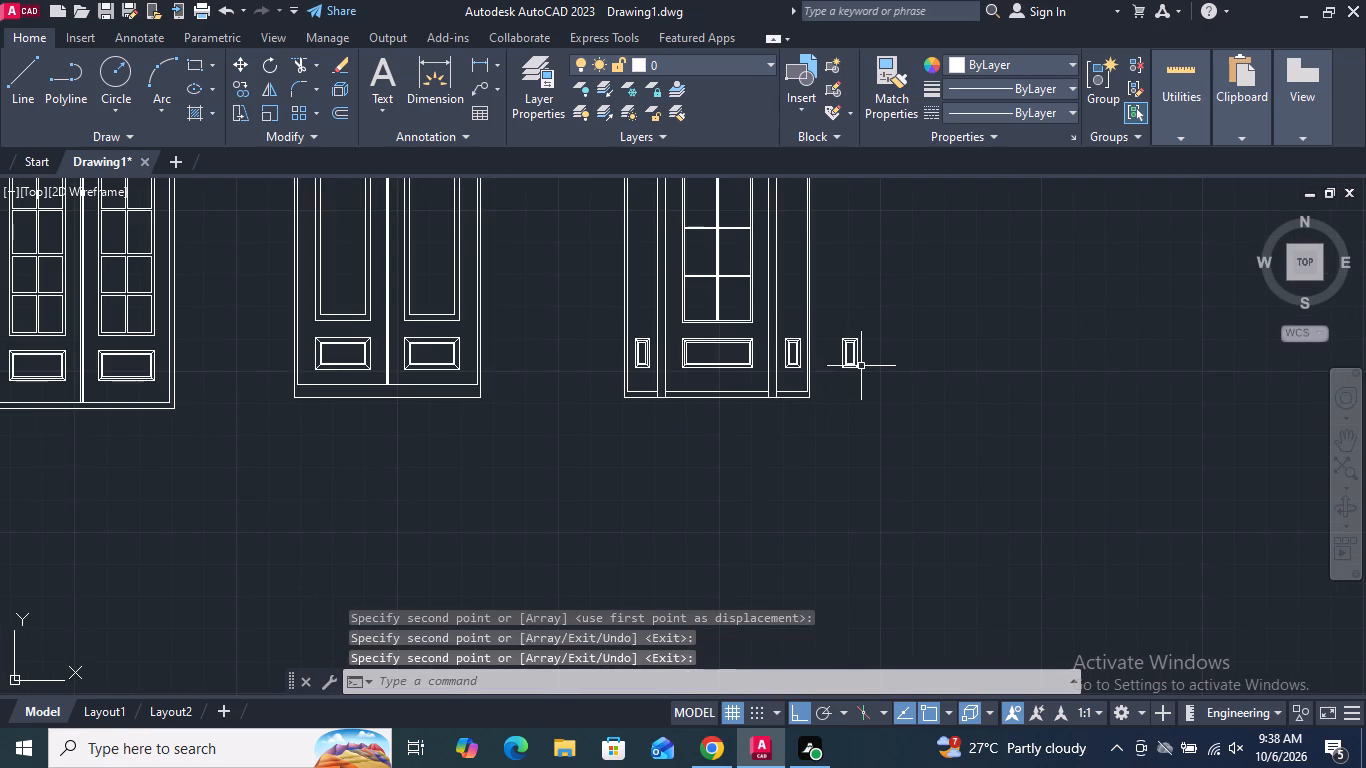
pyautogui.moveTo(835, 393); pyautogui.dragTo(767, 489, button='middle')
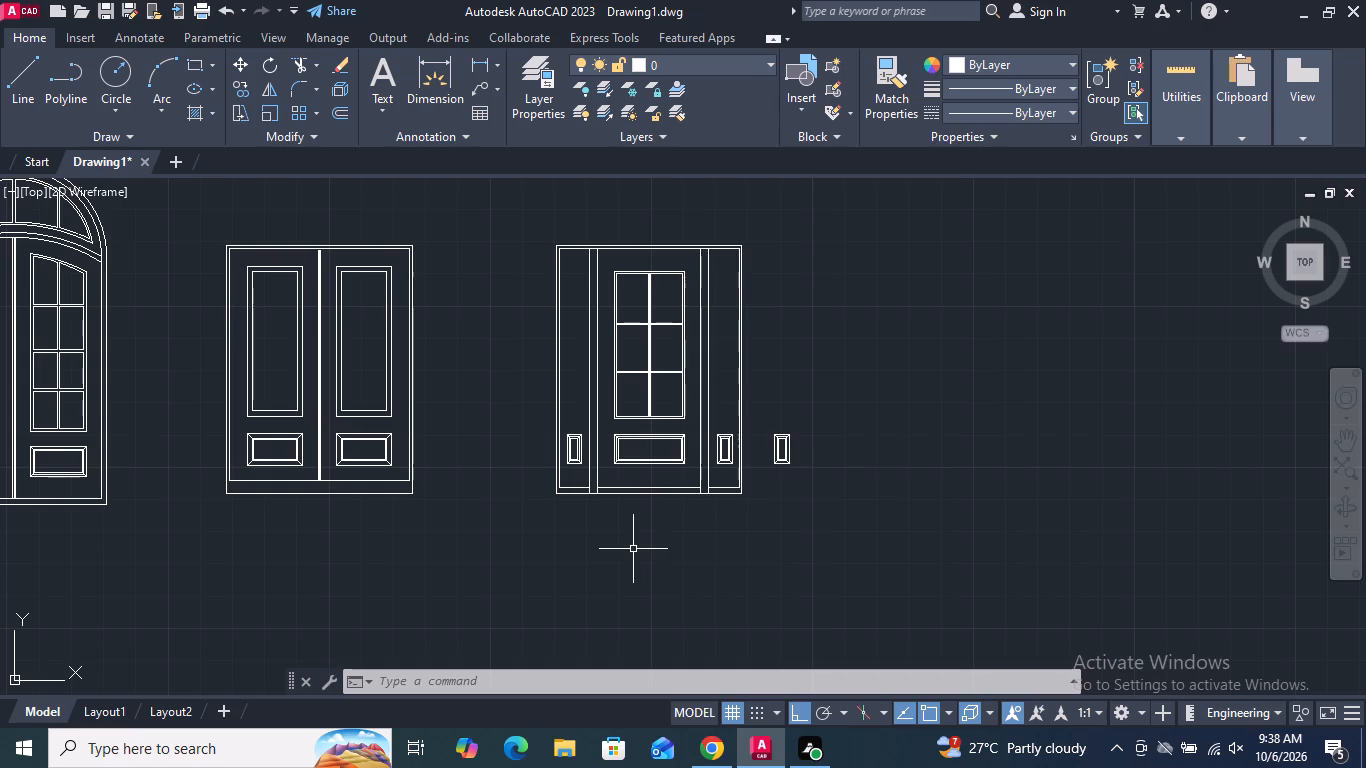
pyautogui.scroll(-1, 632, 551)
pyautogui.scroll(1, 719, 454)
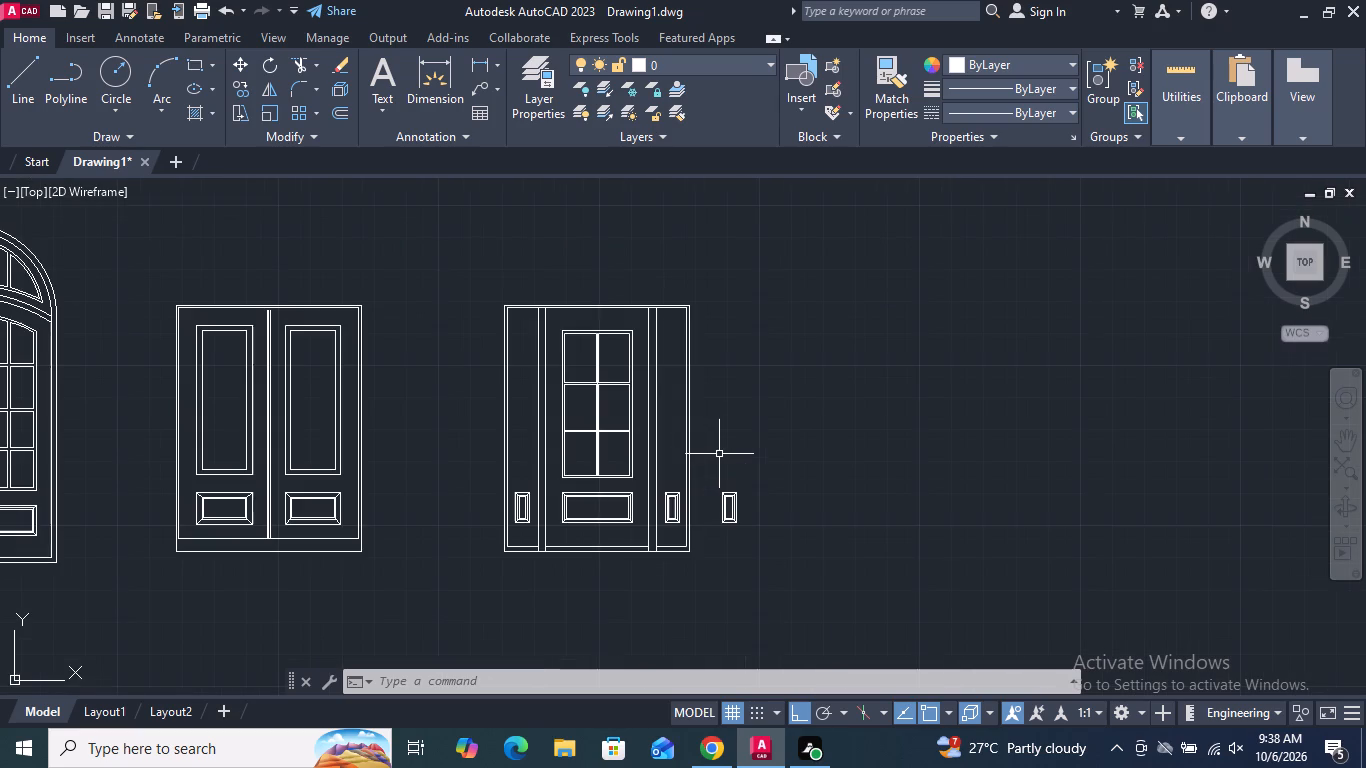
pyautogui.scroll(1, 719, 454)
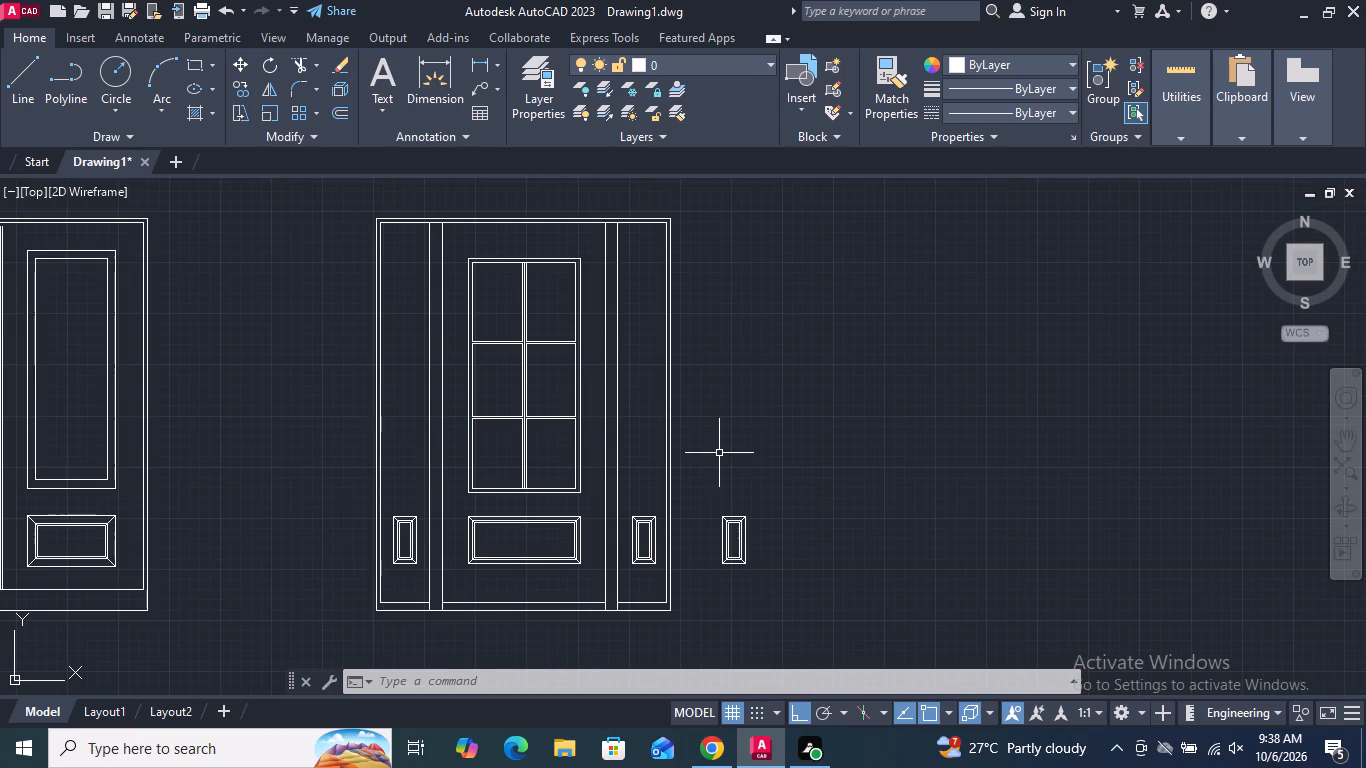
pyautogui.scroll(1, 584, 499)
pyautogui.click(584, 499)
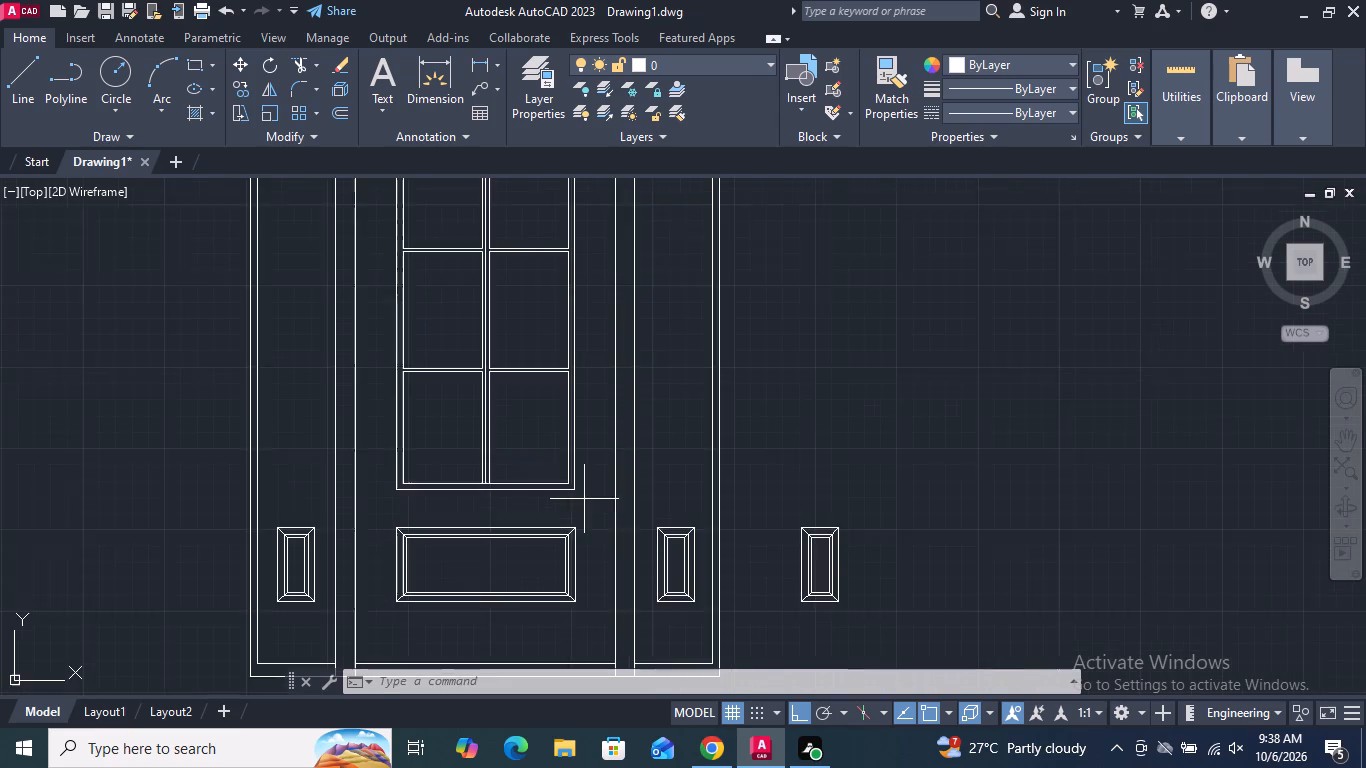
pyautogui.scroll(-3, 528, 499)
pyautogui.scroll(3, 502, 415)
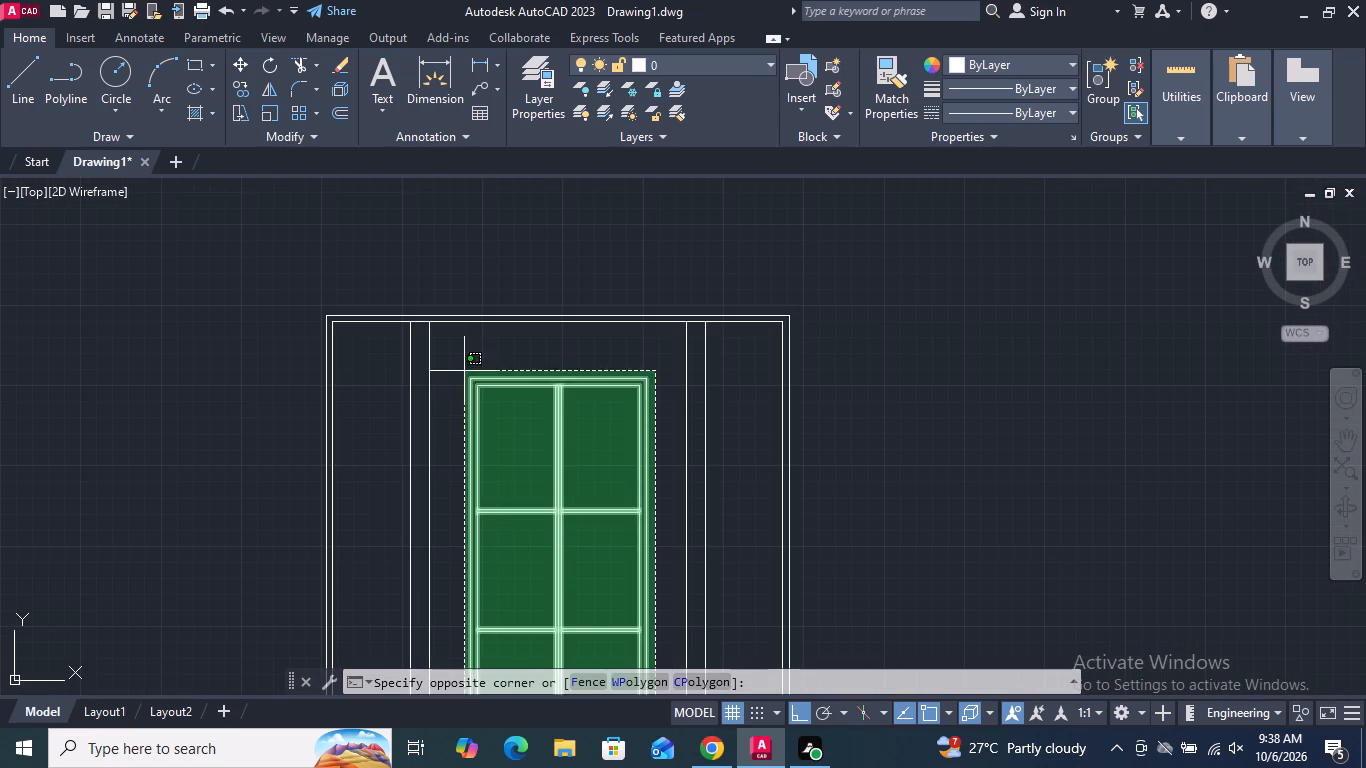
pyautogui.click(460, 360)
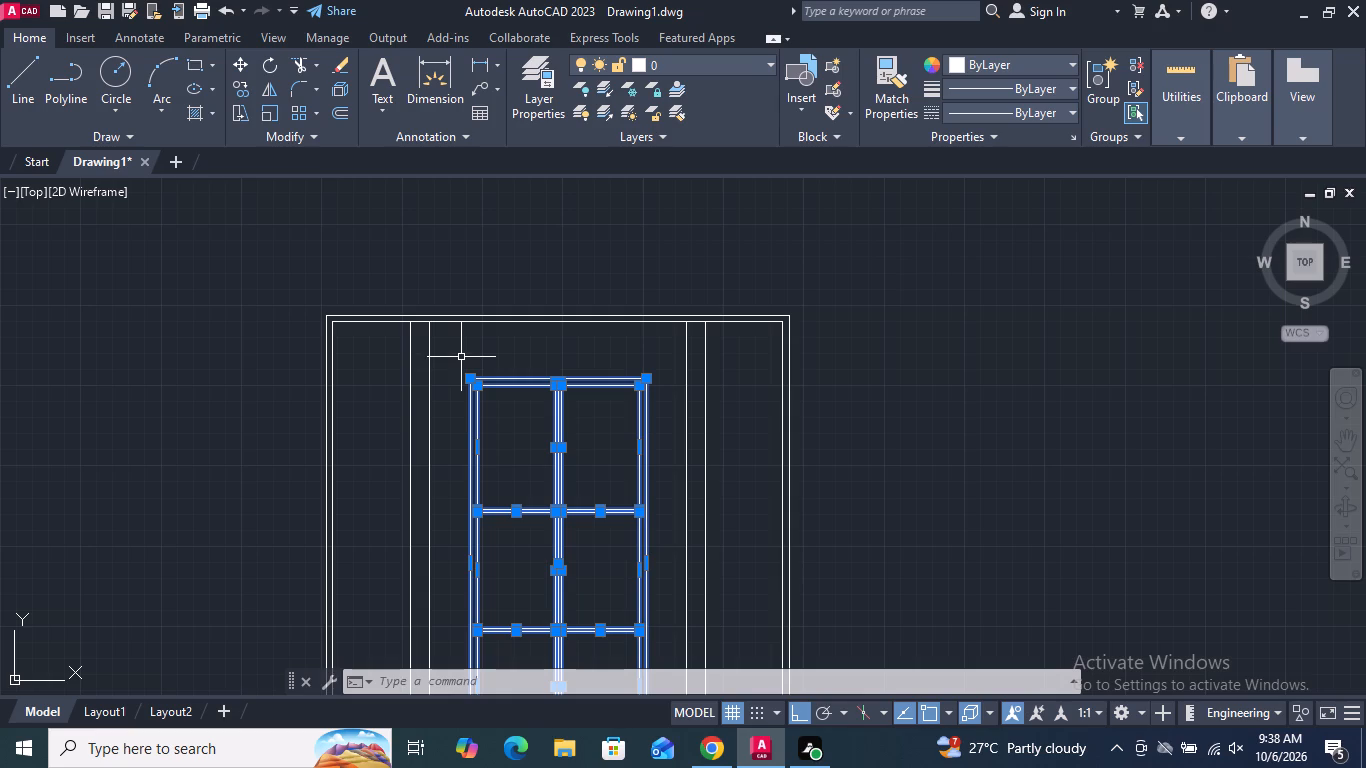
pyautogui.click(239, 86)
pyautogui.scroll(-2, 335, 120)
pyautogui.scroll(-3, 401, 234)
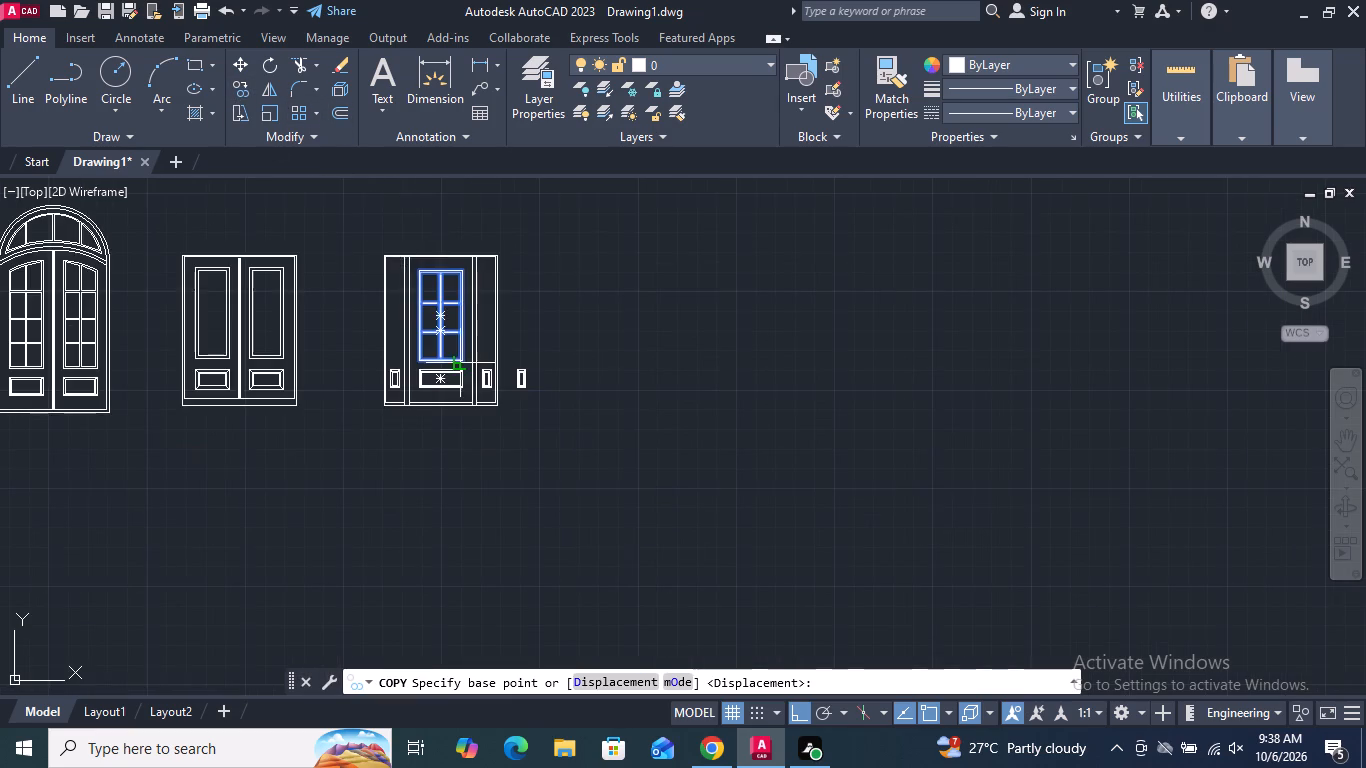
pyautogui.scroll(3, 455, 366)
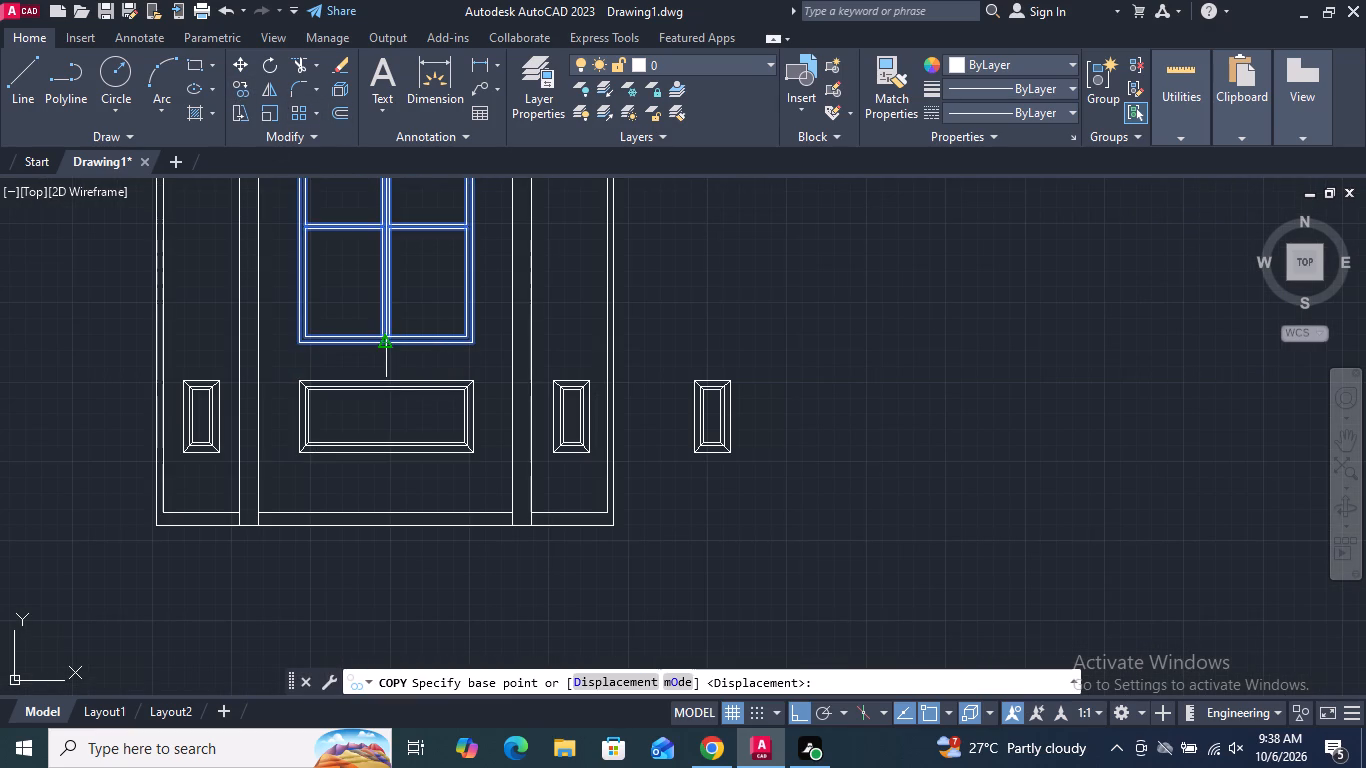
pyautogui.click(385, 343)
pyautogui.scroll(-3, 530, 358)
pyautogui.click(618, 350)
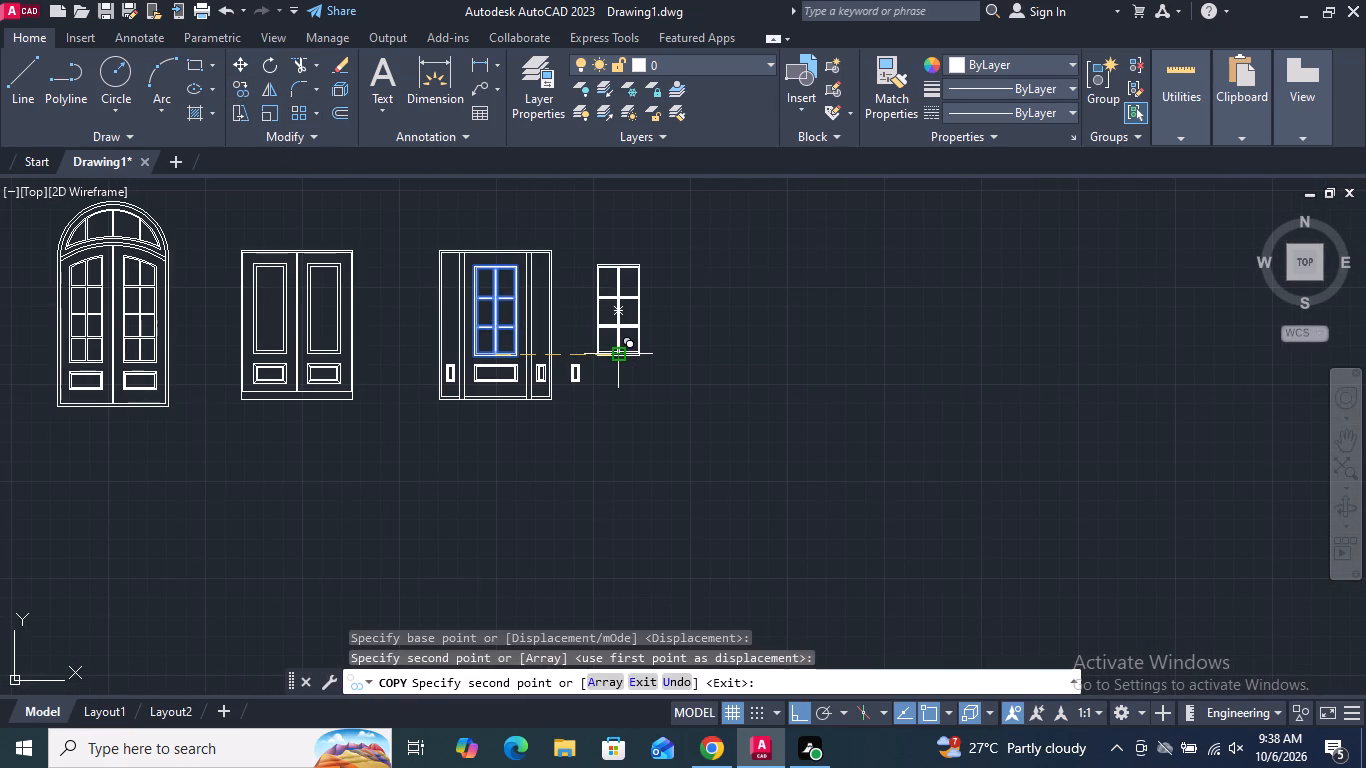
pyautogui.press('Return')
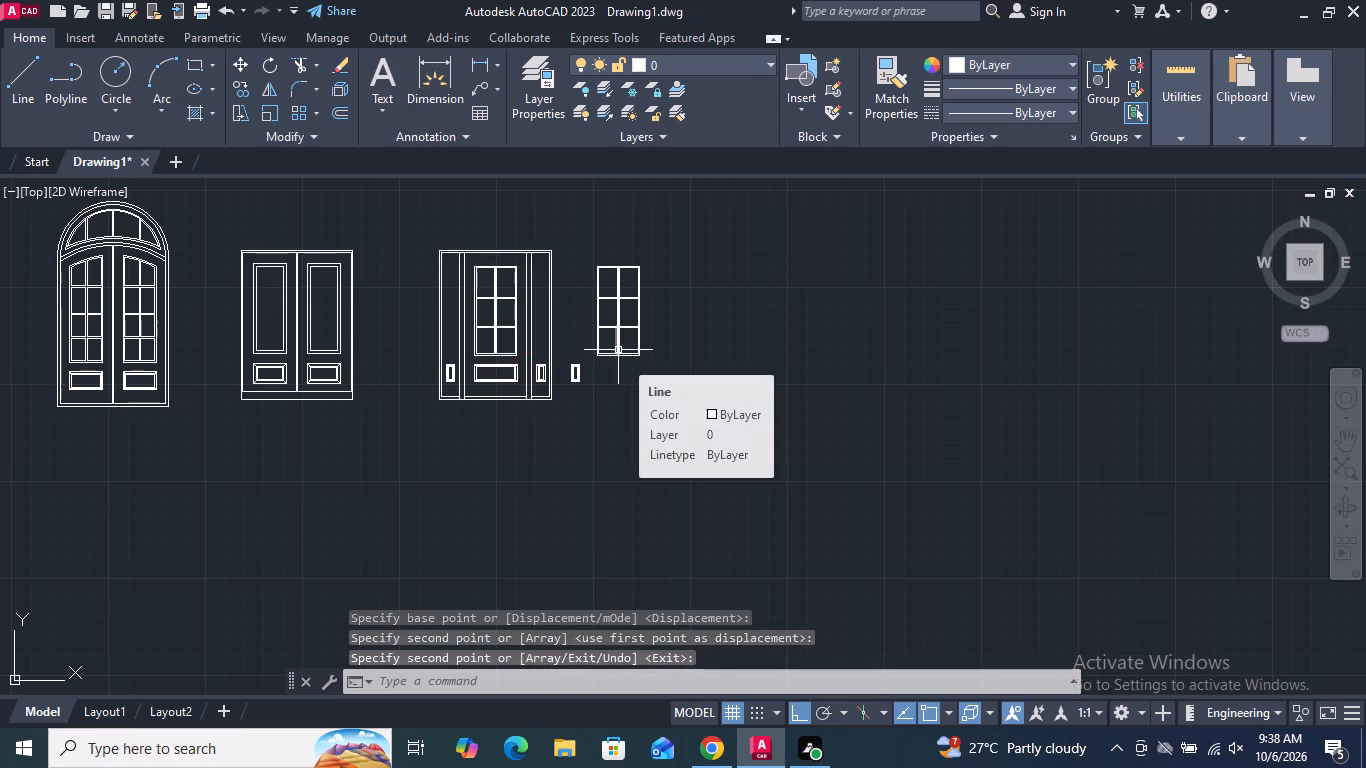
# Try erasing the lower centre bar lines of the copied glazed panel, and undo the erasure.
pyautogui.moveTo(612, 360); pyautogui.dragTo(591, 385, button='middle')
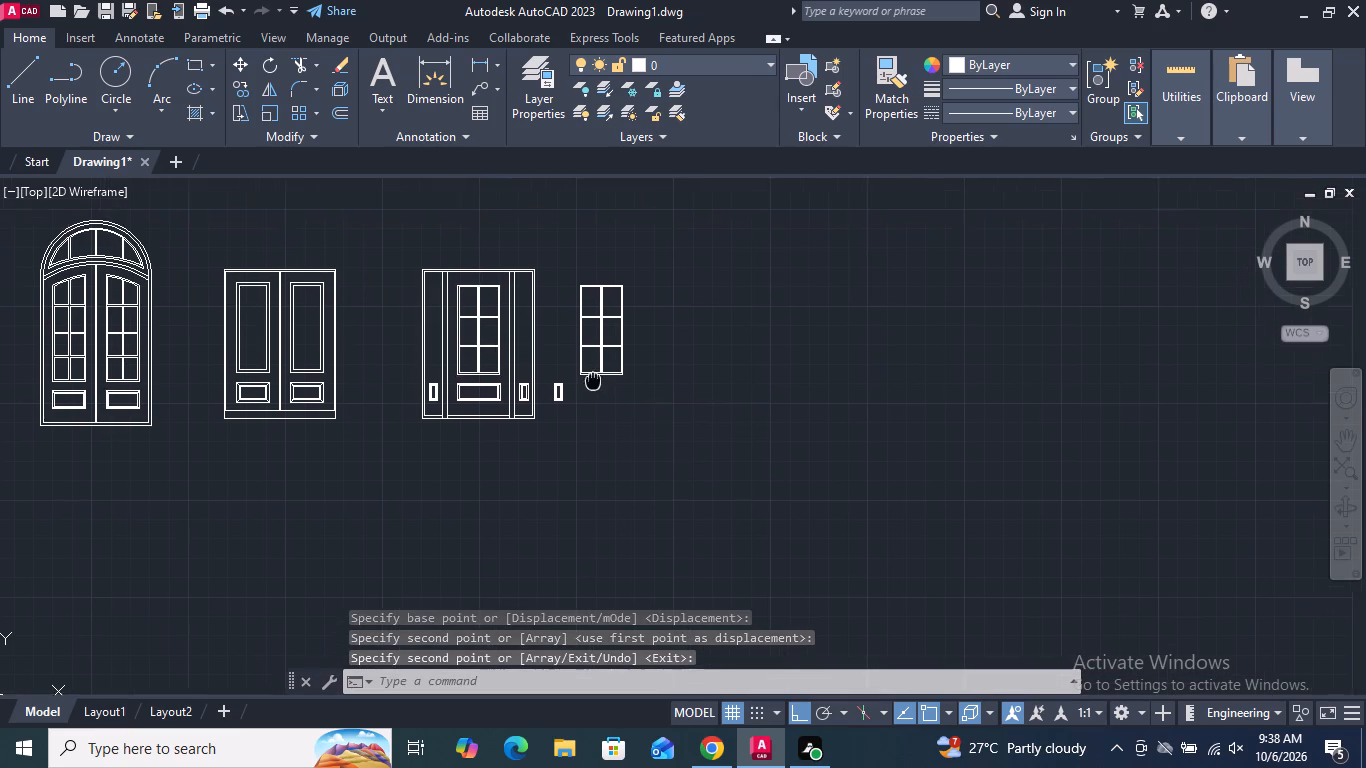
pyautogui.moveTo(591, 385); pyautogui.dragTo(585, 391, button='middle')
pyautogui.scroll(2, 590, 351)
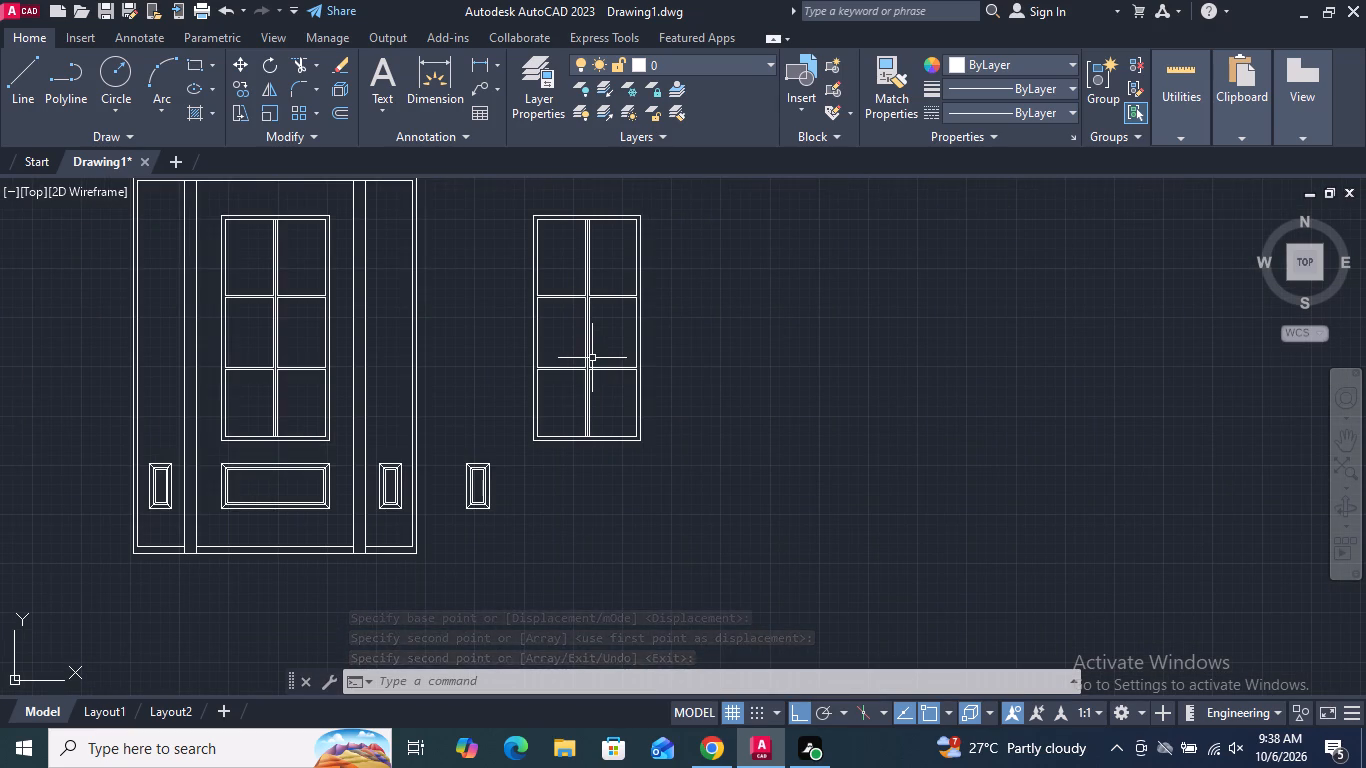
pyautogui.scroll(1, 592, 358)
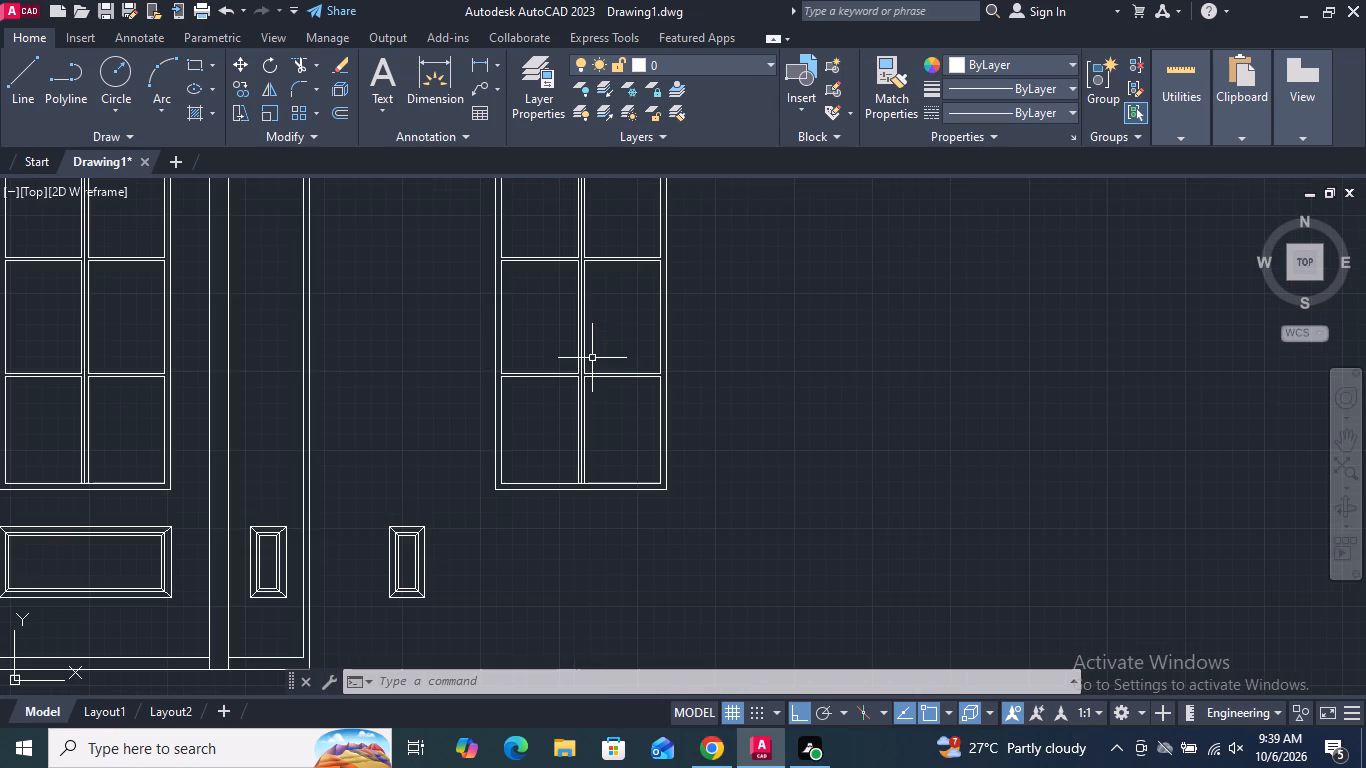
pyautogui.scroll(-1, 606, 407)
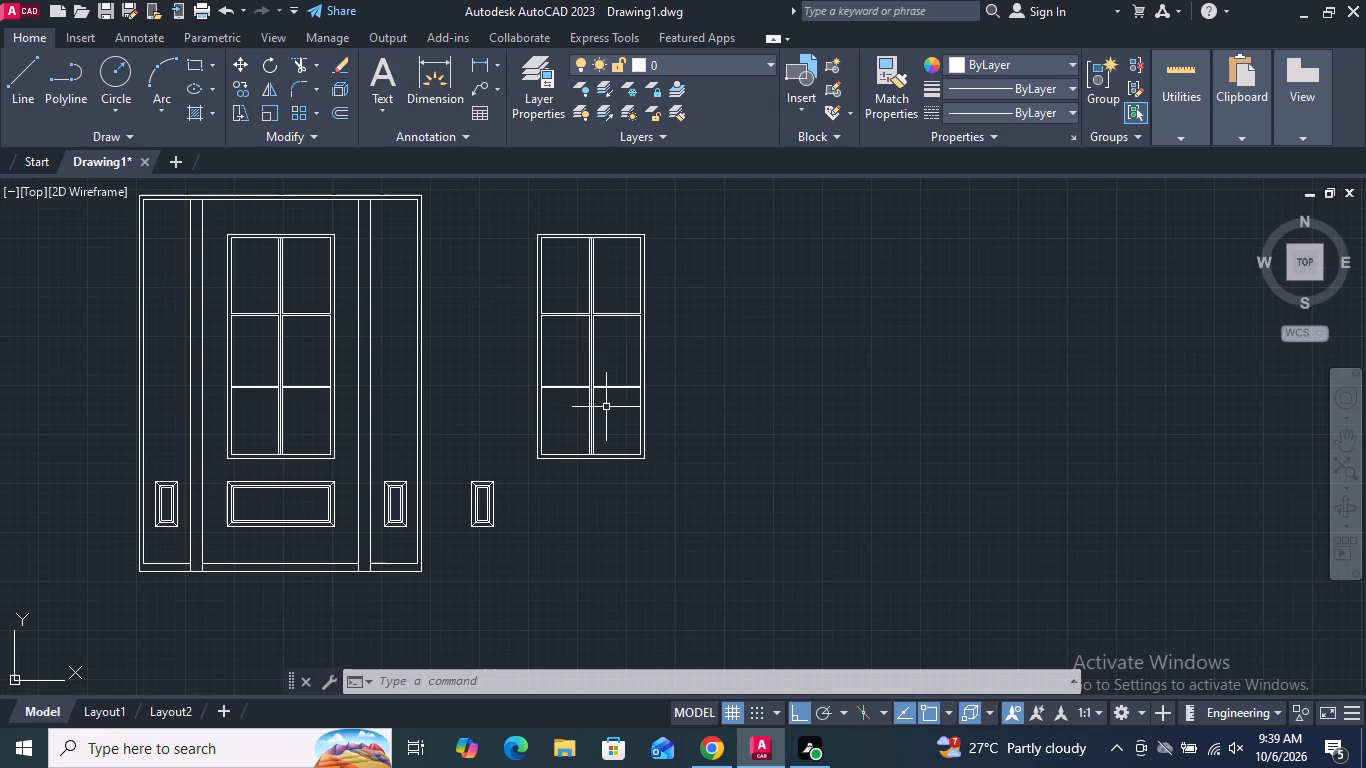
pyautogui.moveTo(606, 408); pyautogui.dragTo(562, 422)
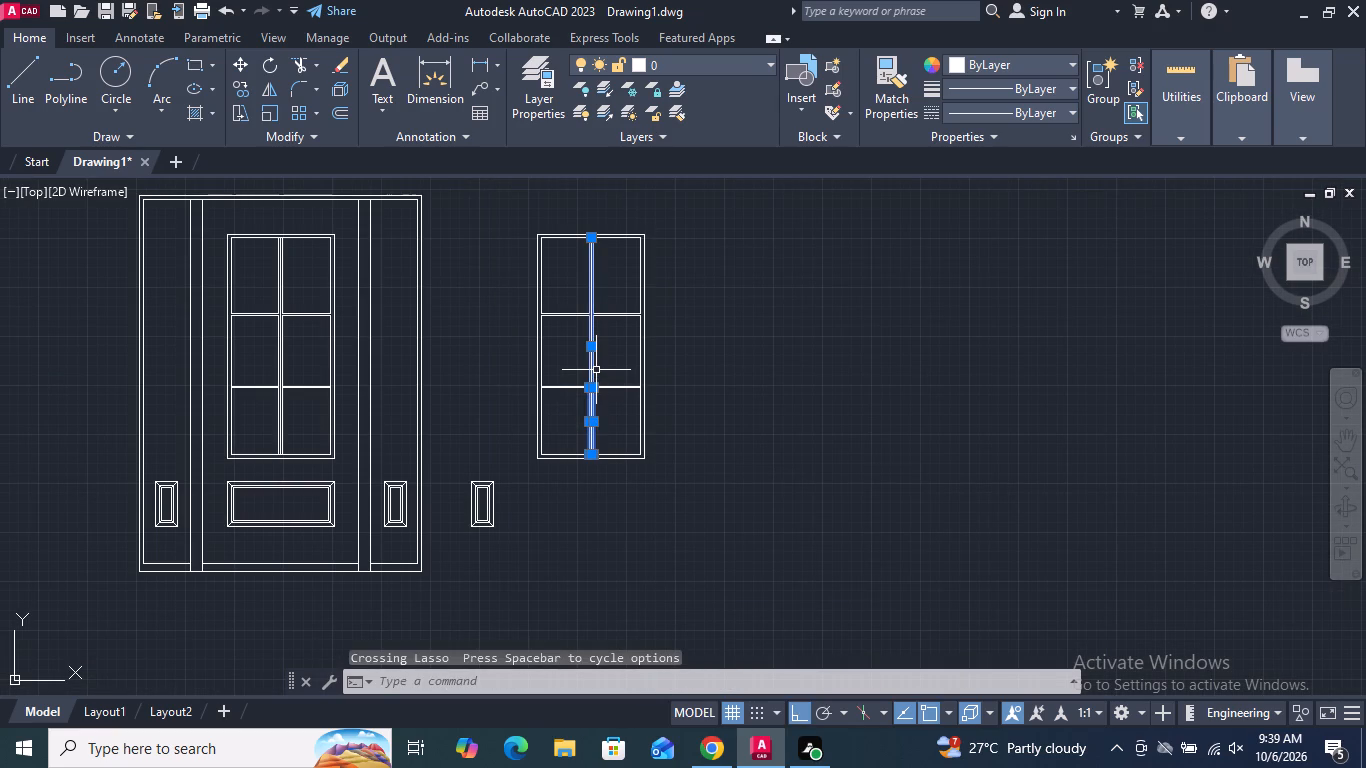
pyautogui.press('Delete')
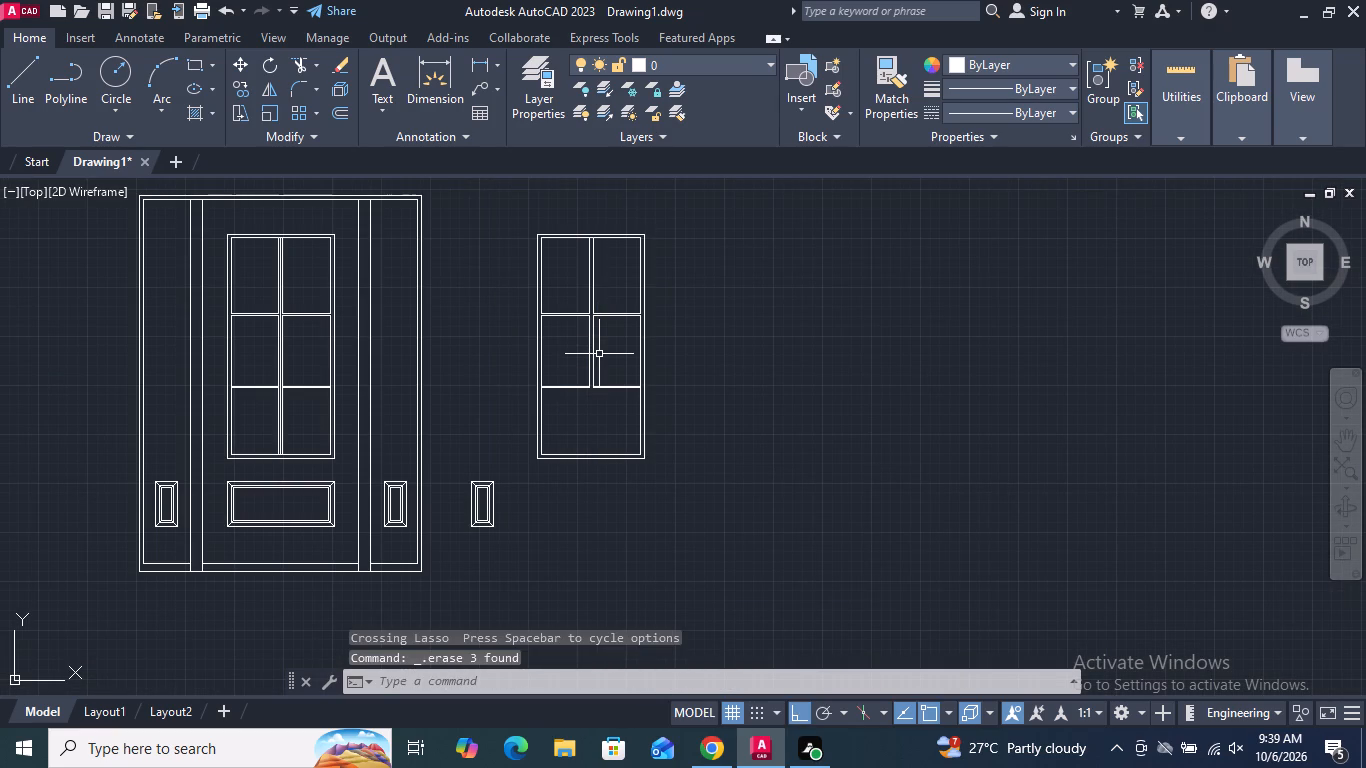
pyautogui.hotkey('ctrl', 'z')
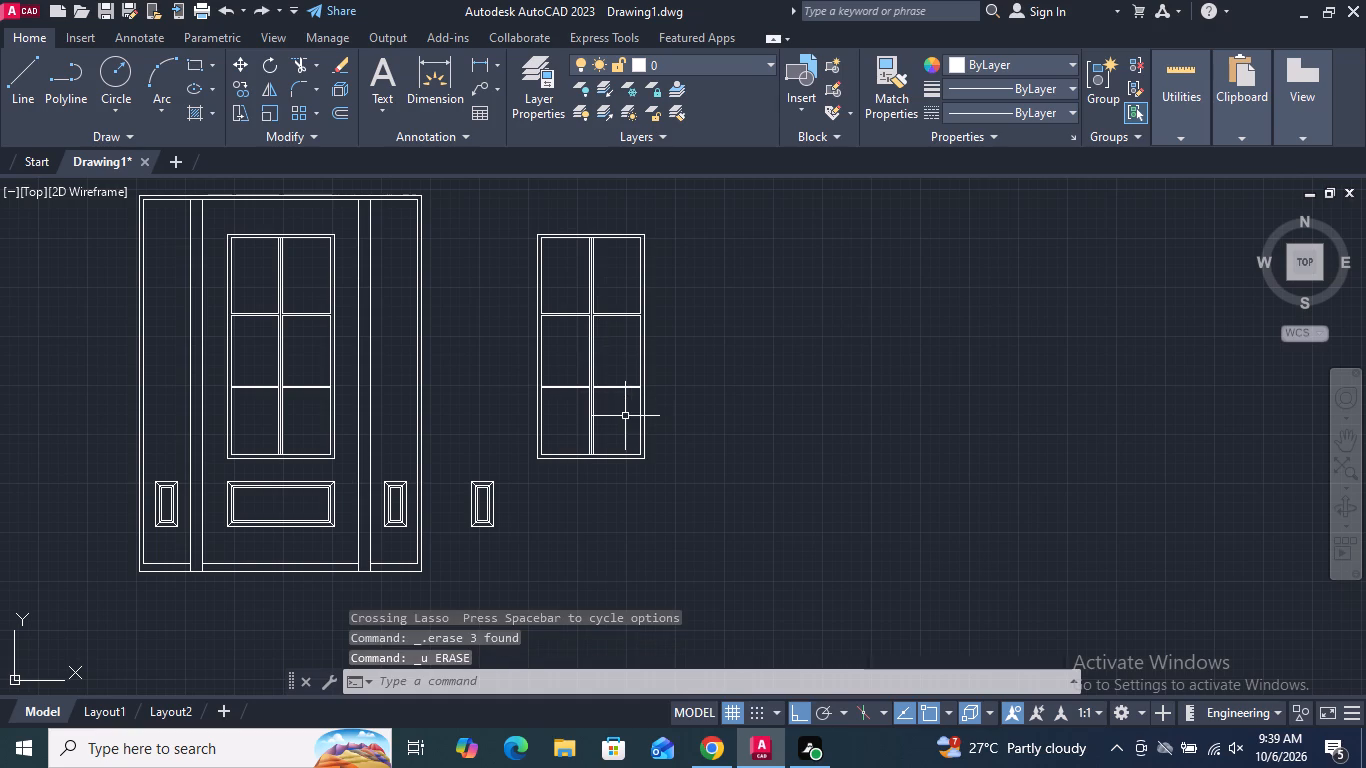
# Stretch the copied glazed panel's right side inward to its centre bar, leaving a single column of three panes.
pyautogui.moveTo(622, 419); pyautogui.dragTo(563, 437, button='middle')
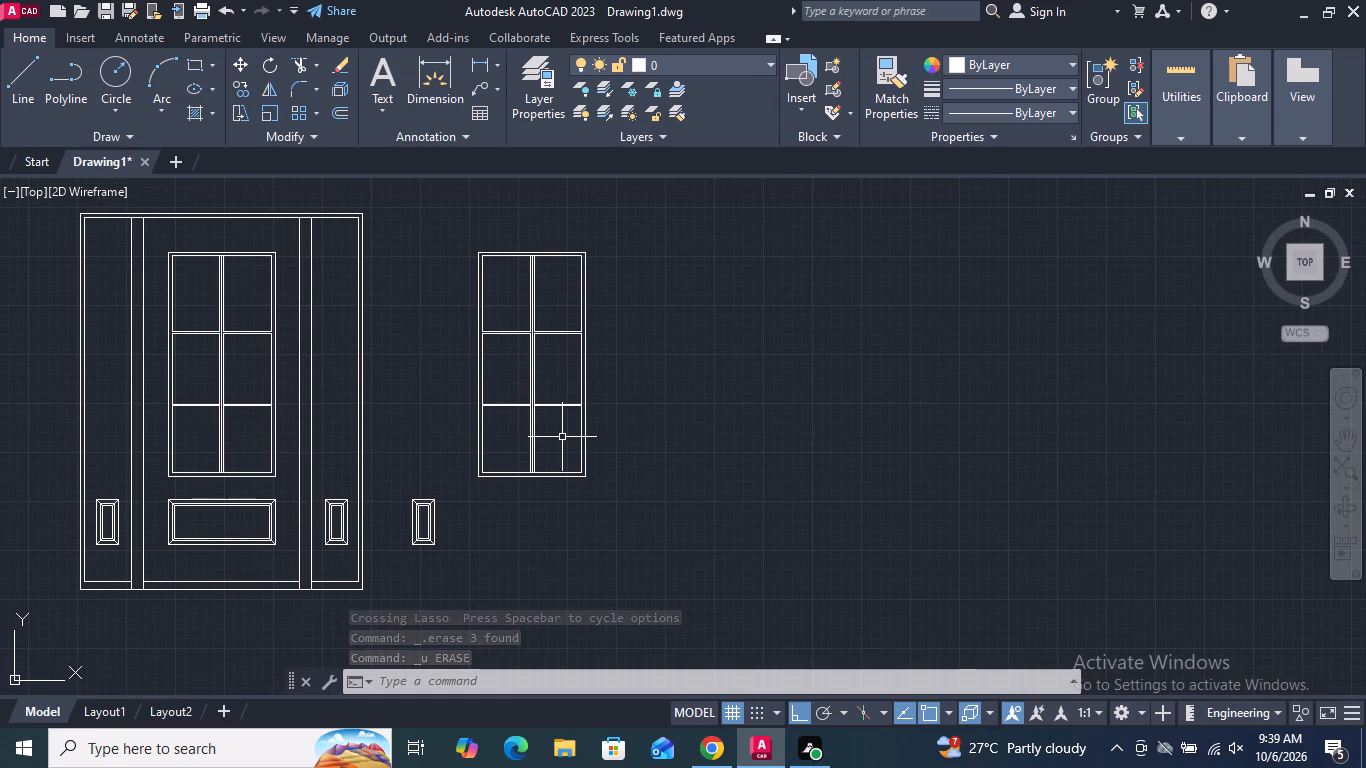
pyautogui.click(240, 109)
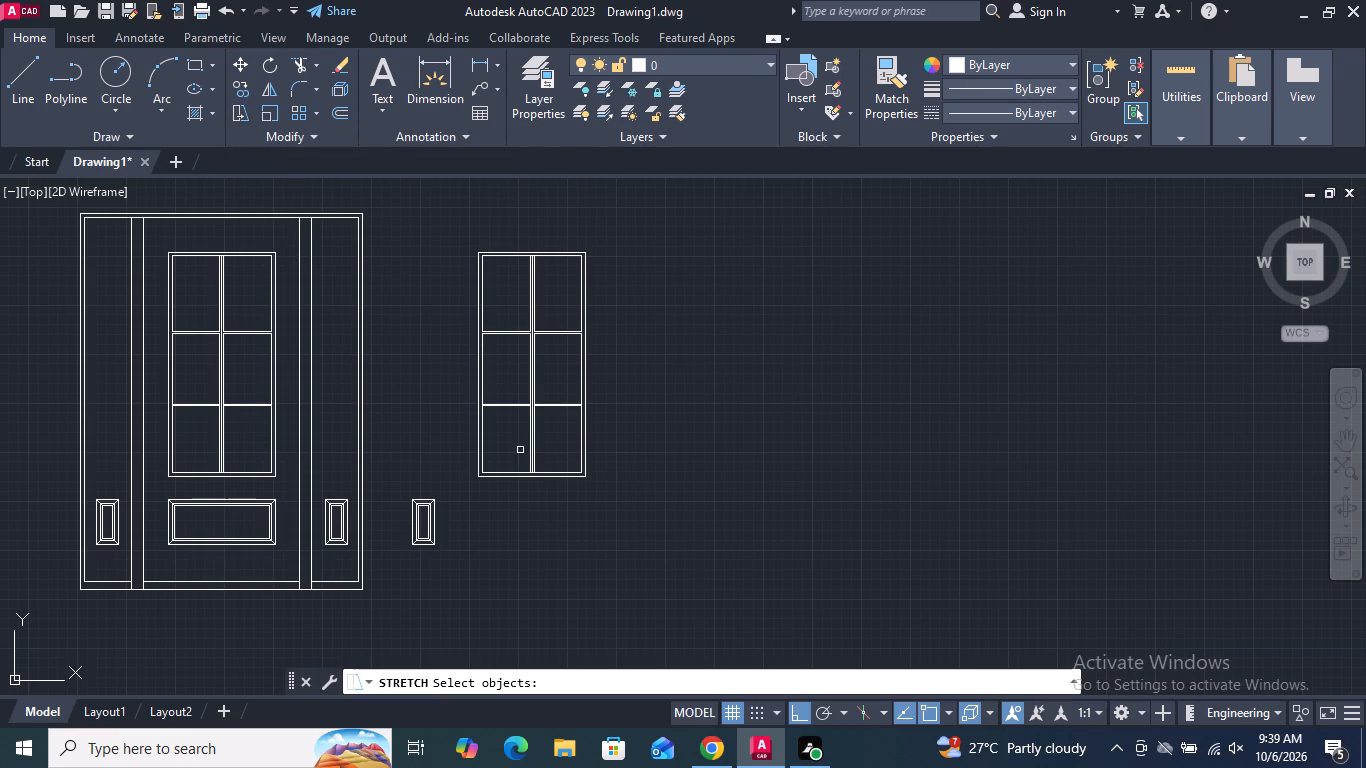
pyautogui.moveTo(617, 512); pyautogui.dragTo(594, 477)
pyautogui.click(524, 232)
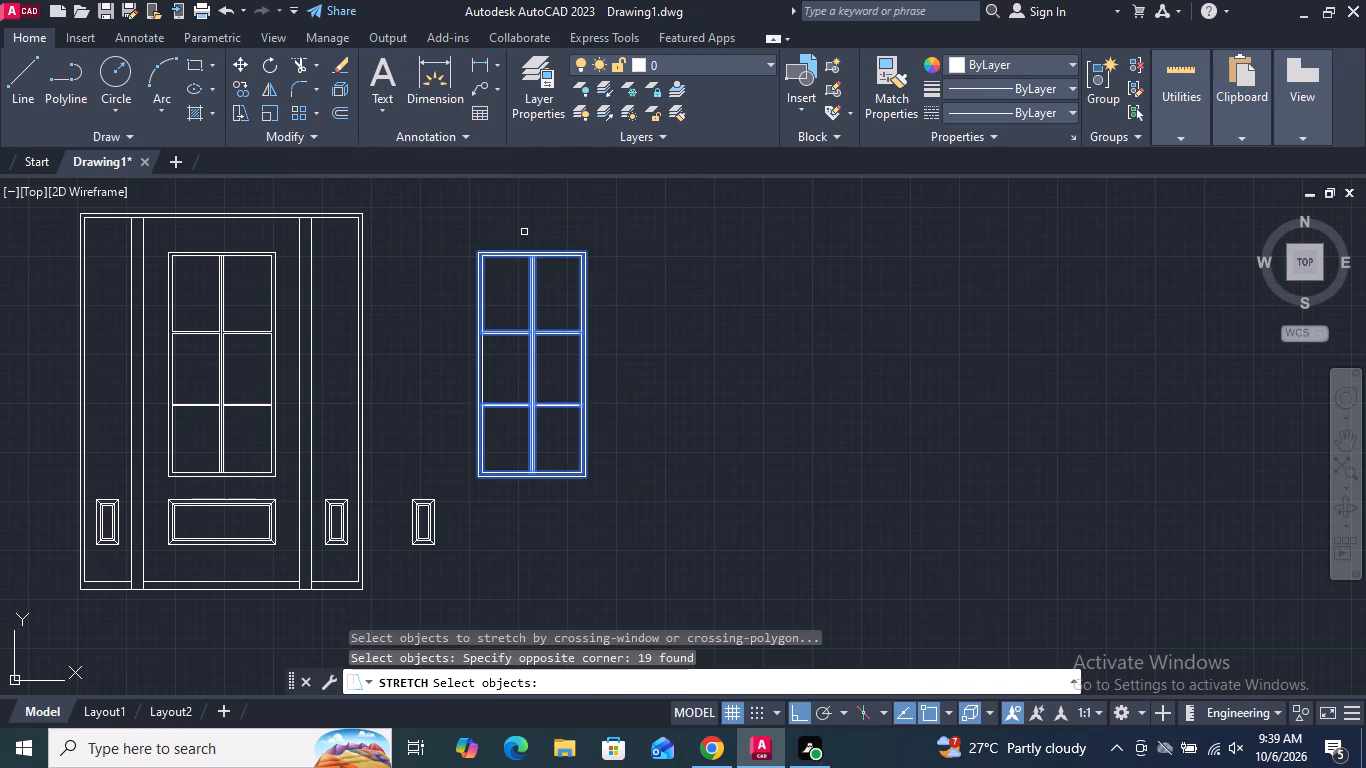
pyautogui.press('Return')
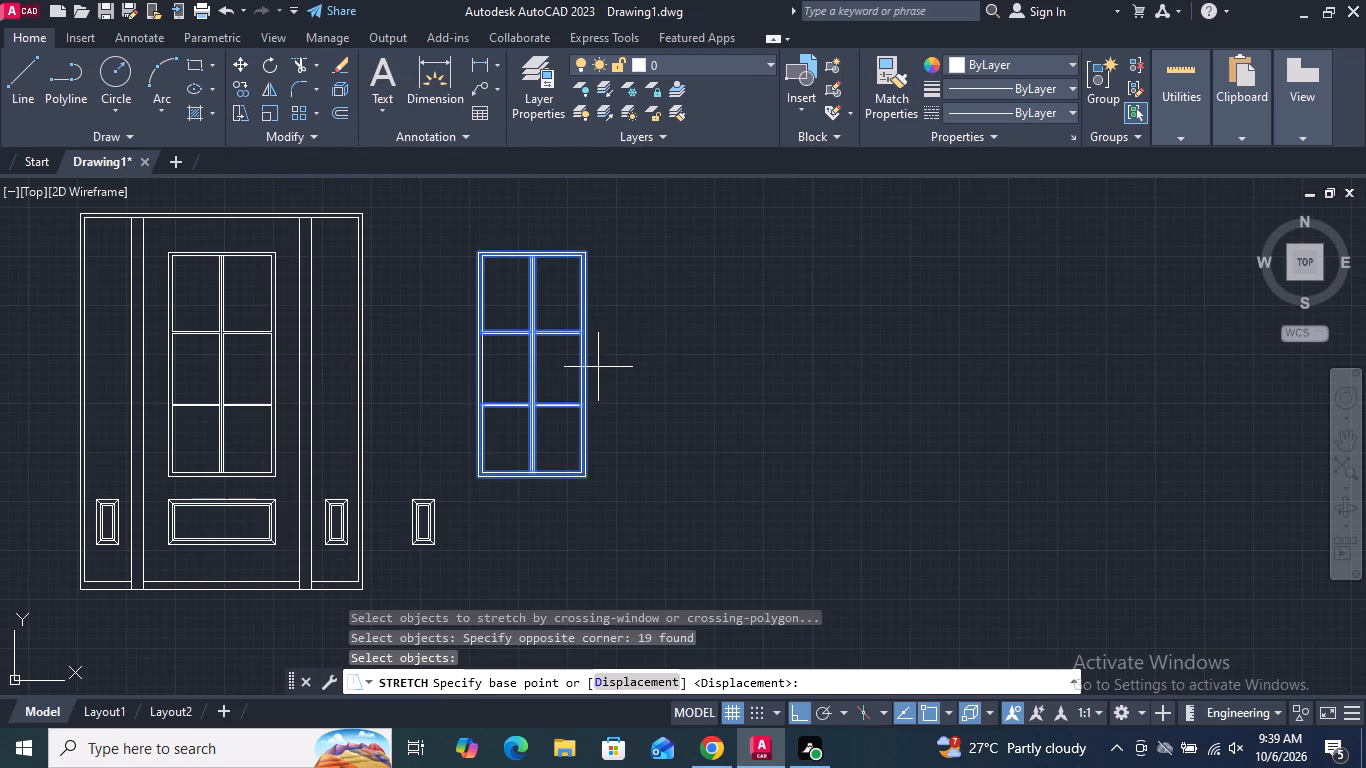
pyautogui.click(587, 363)
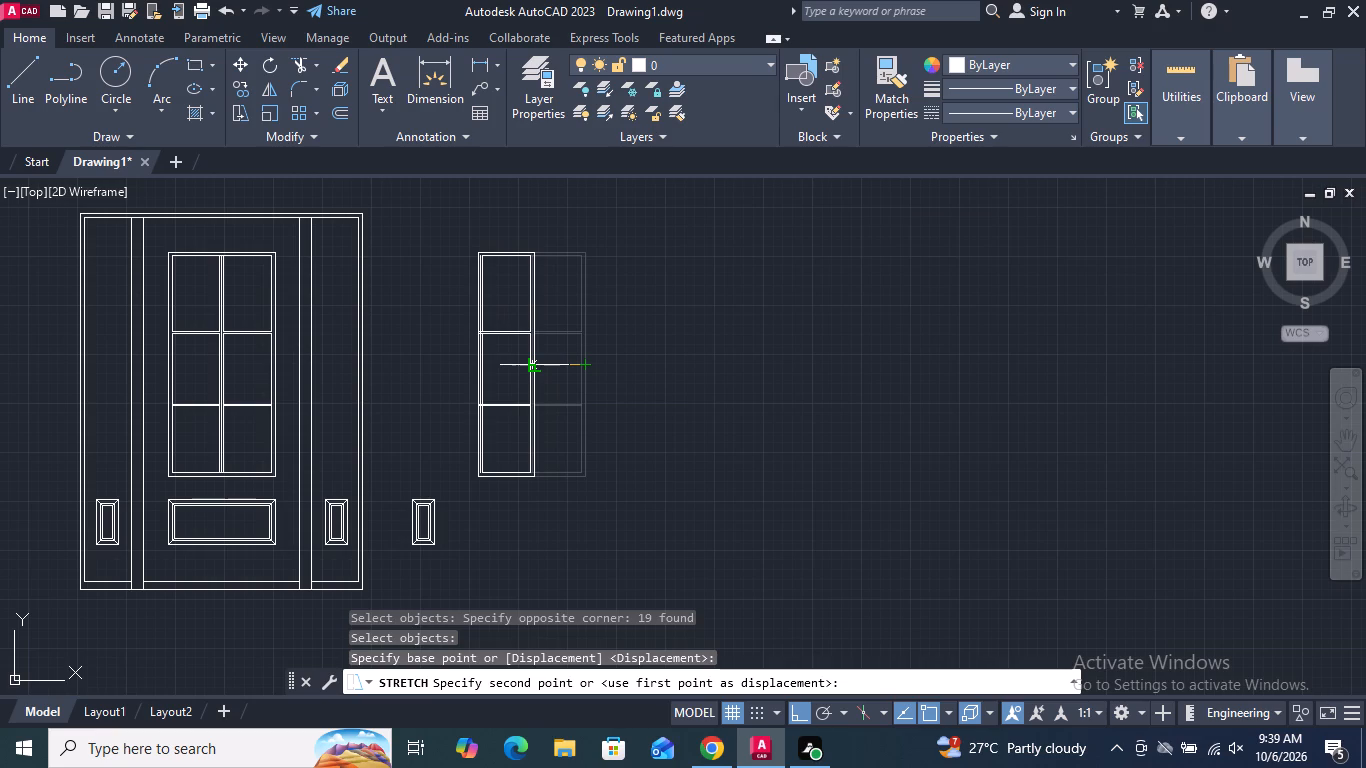
pyautogui.click(530, 359)
# Erase the leftover centre bar line inside the left frame of the narrowed glazed panel.
pyautogui.scroll(2, 538, 369)
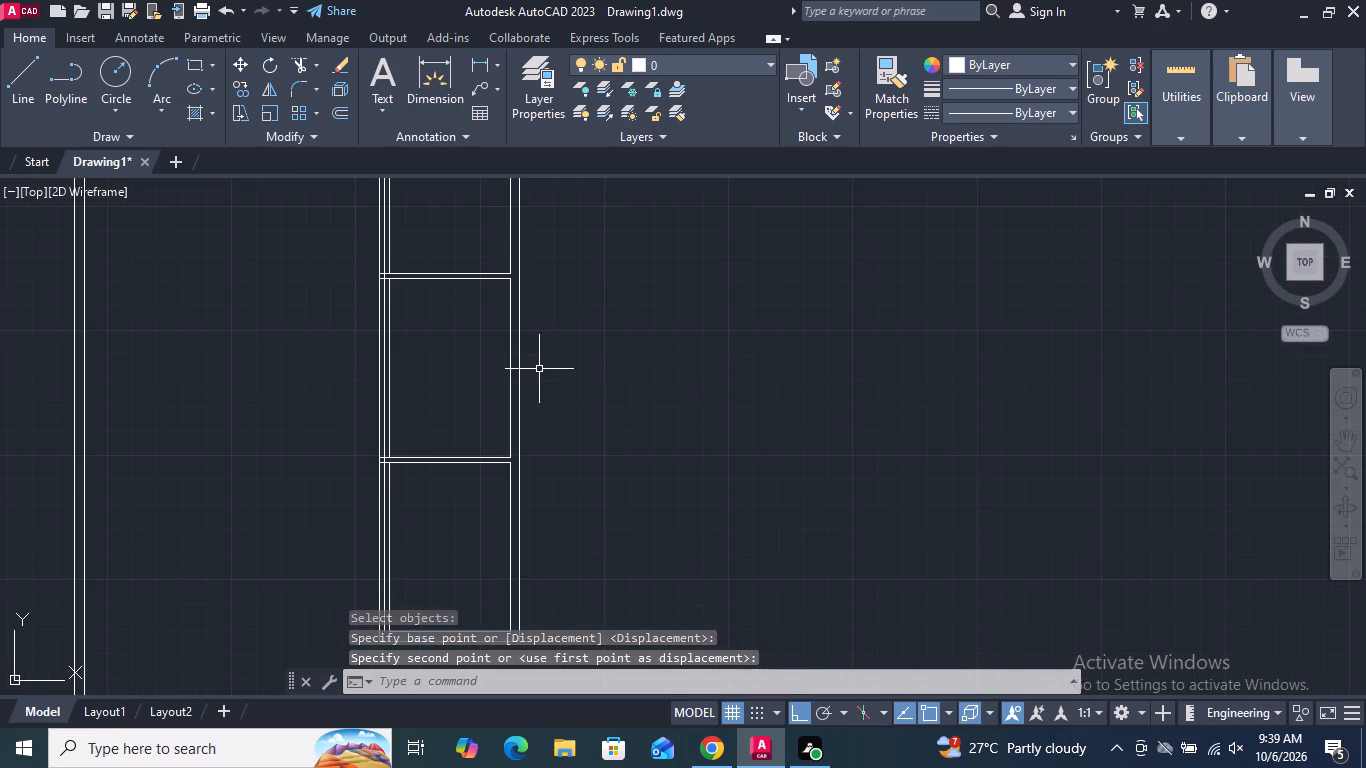
pyautogui.scroll(2, 378, 298)
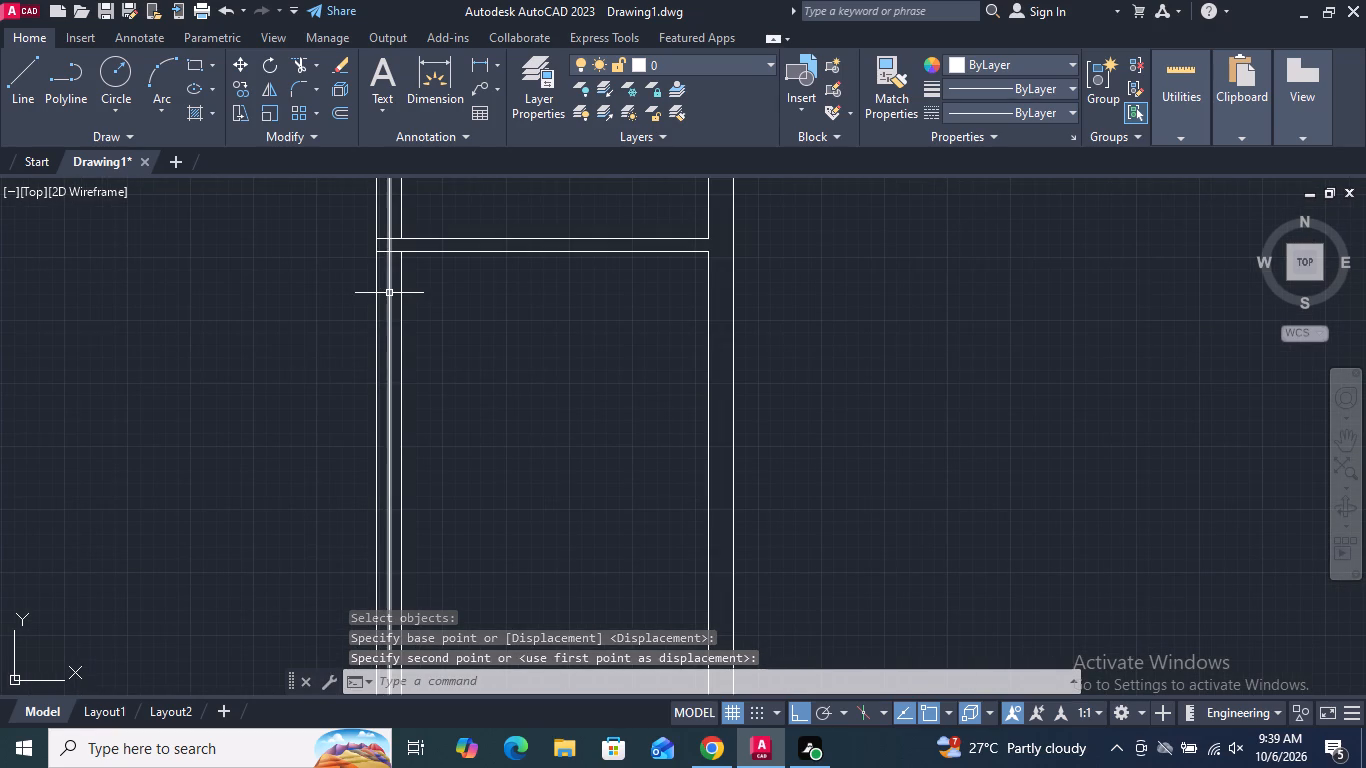
pyautogui.click(389, 293)
pyautogui.press('Delete')
pyautogui.scroll(-1, 389, 293)
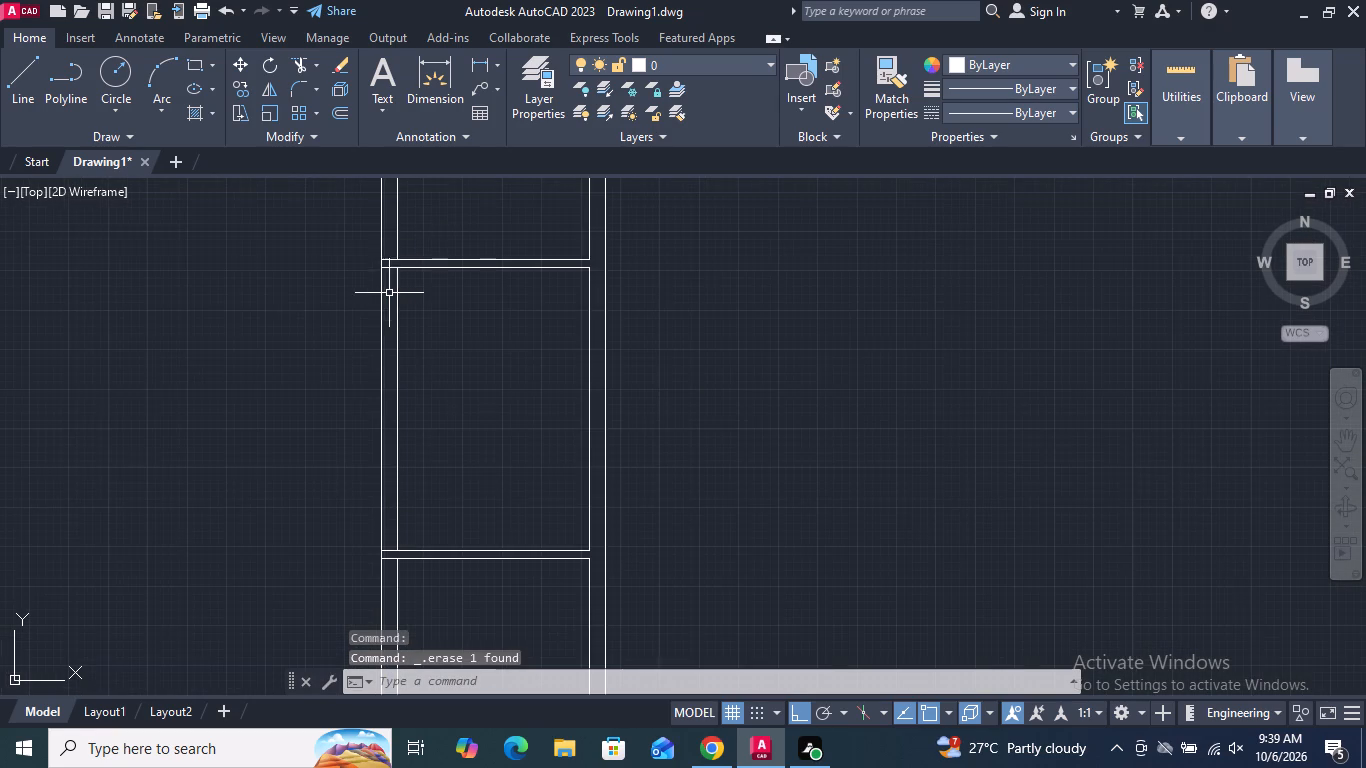
# Trim the ends of both horizontal glazing bars where they run into the narrowed panel's left frame.
pyautogui.click(296, 66)
pyautogui.scroll(3, 366, 238)
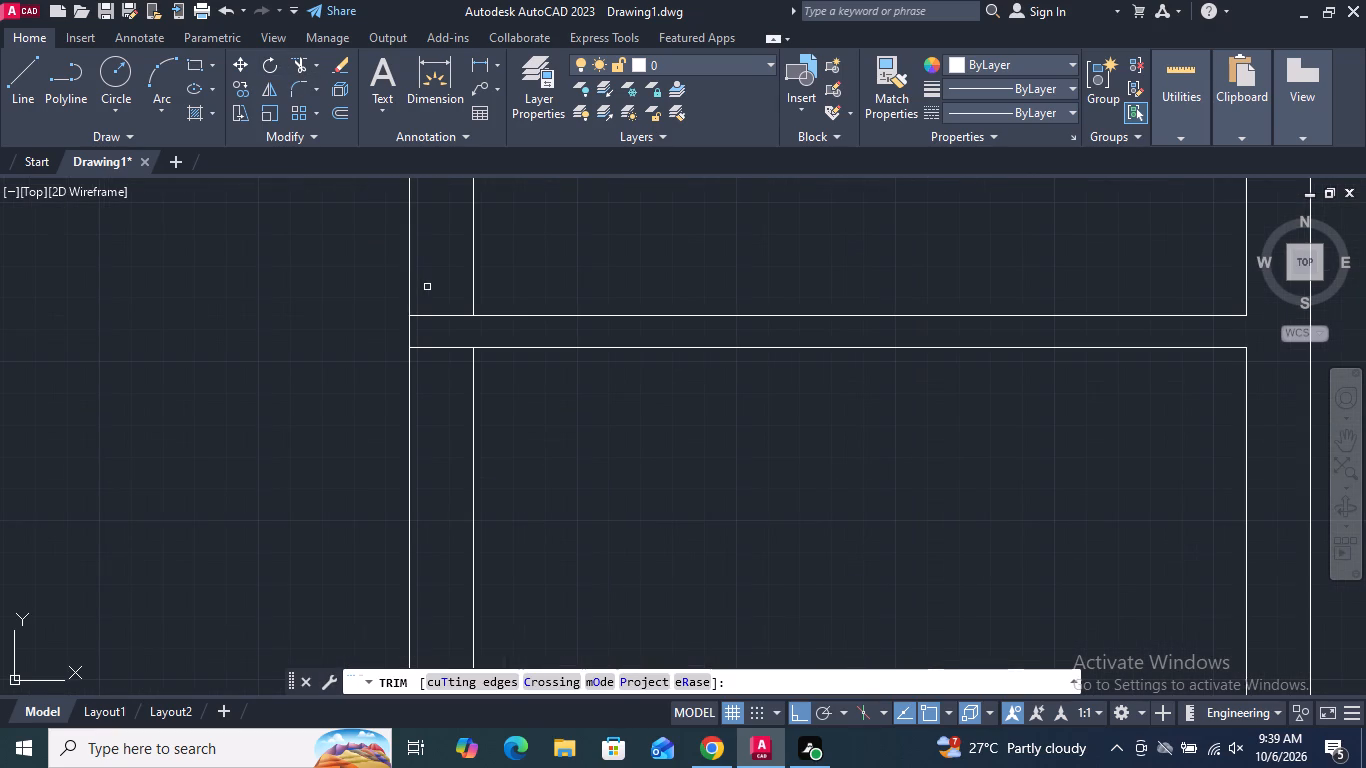
pyautogui.moveTo(429, 289); pyautogui.dragTo(433, 370)
pyautogui.scroll(-4, 438, 359)
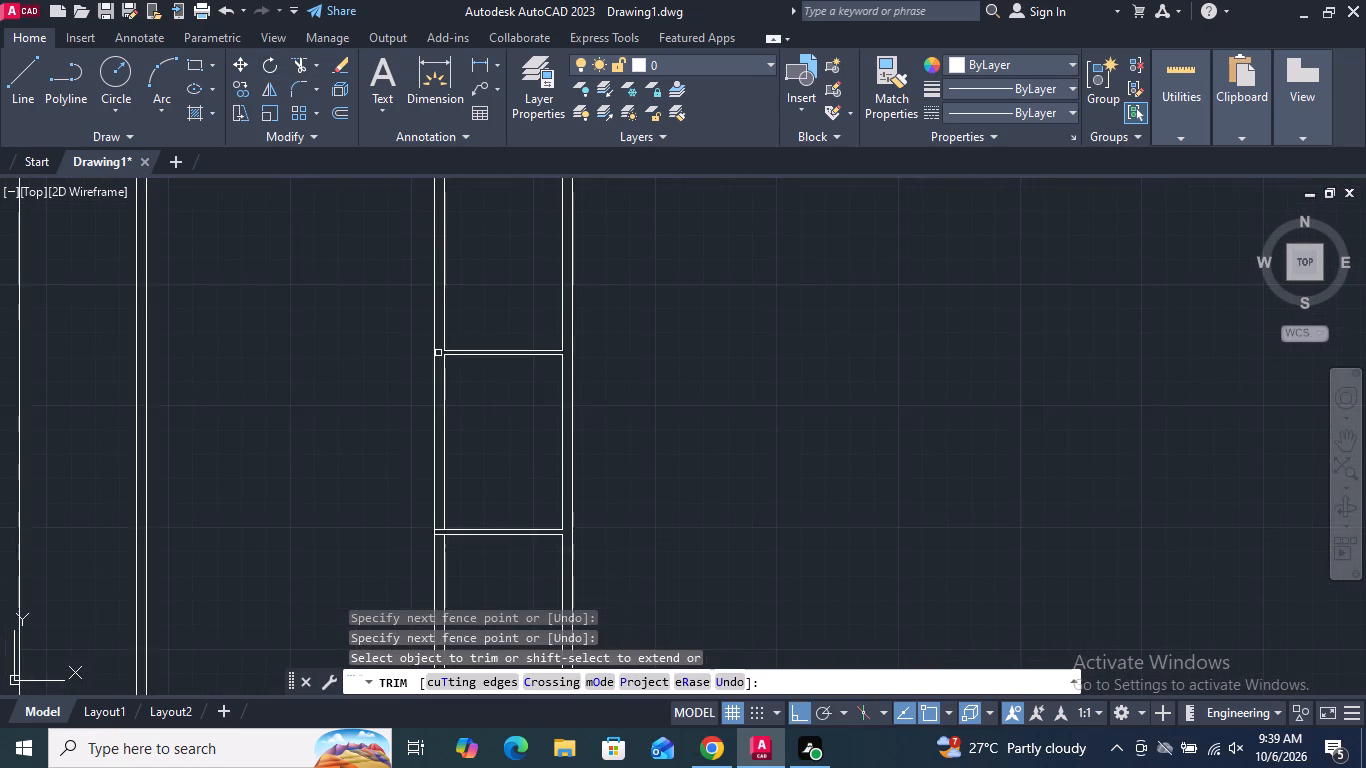
pyautogui.scroll(-1, 438, 353)
pyautogui.scroll(6, 441, 472)
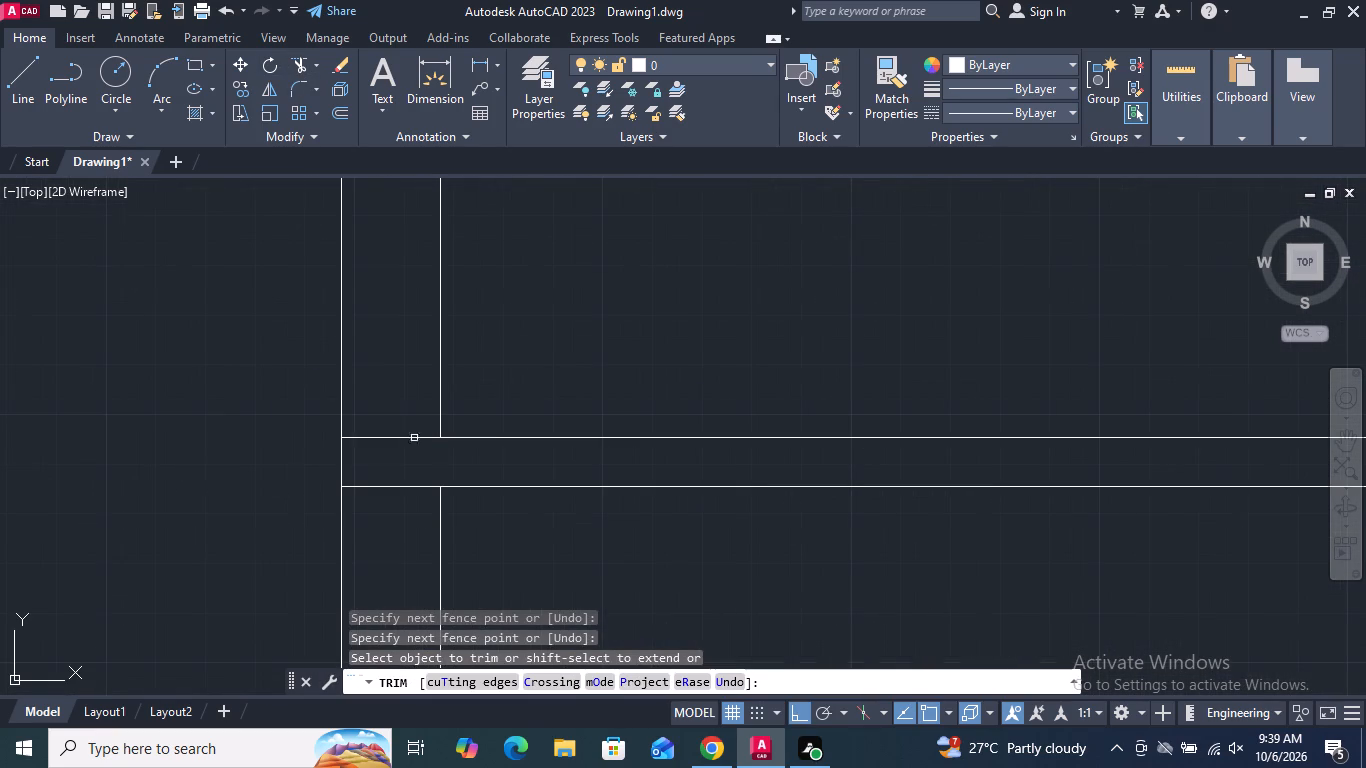
pyautogui.moveTo(398, 420); pyautogui.dragTo(407, 557)
pyautogui.scroll(-3, 395, 494)
pyautogui.press('Delete')
pyautogui.scroll(-4, 412, 453)
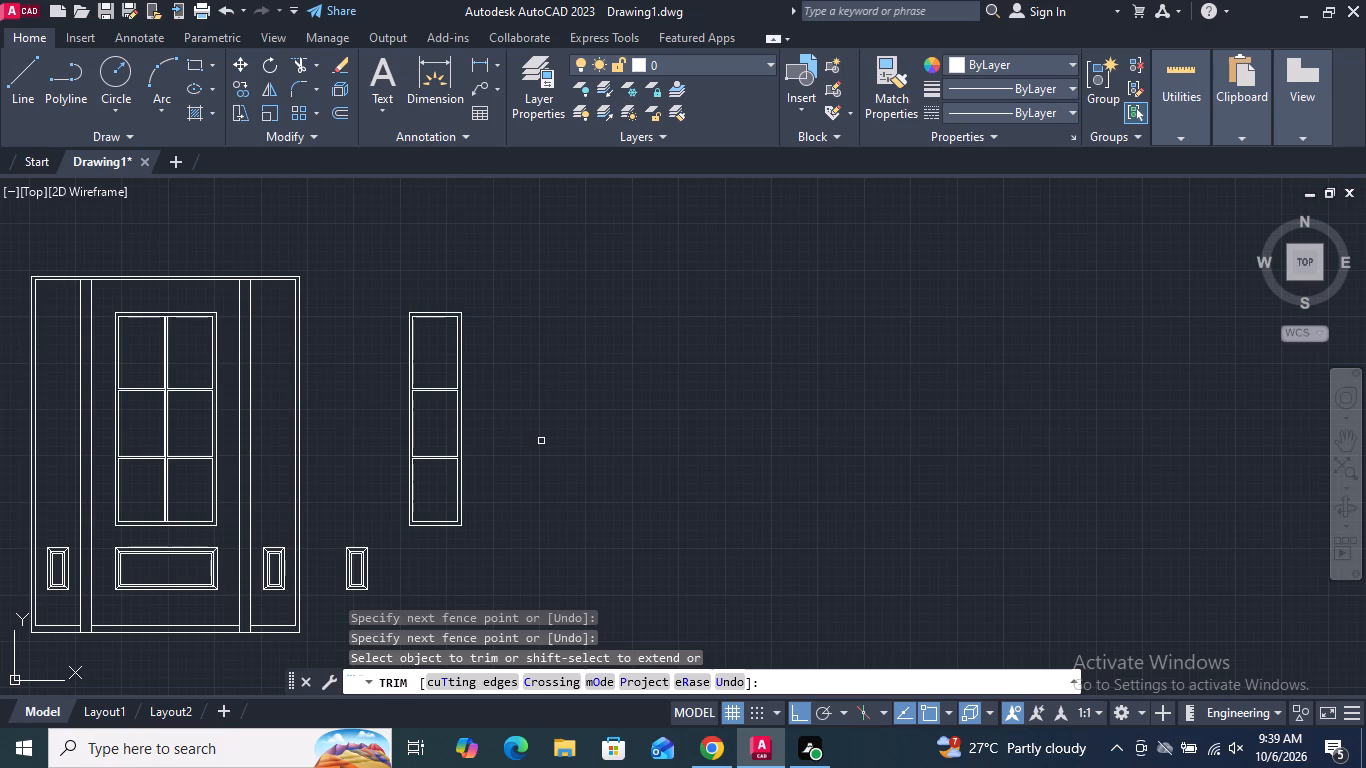
pyautogui.press('Return')
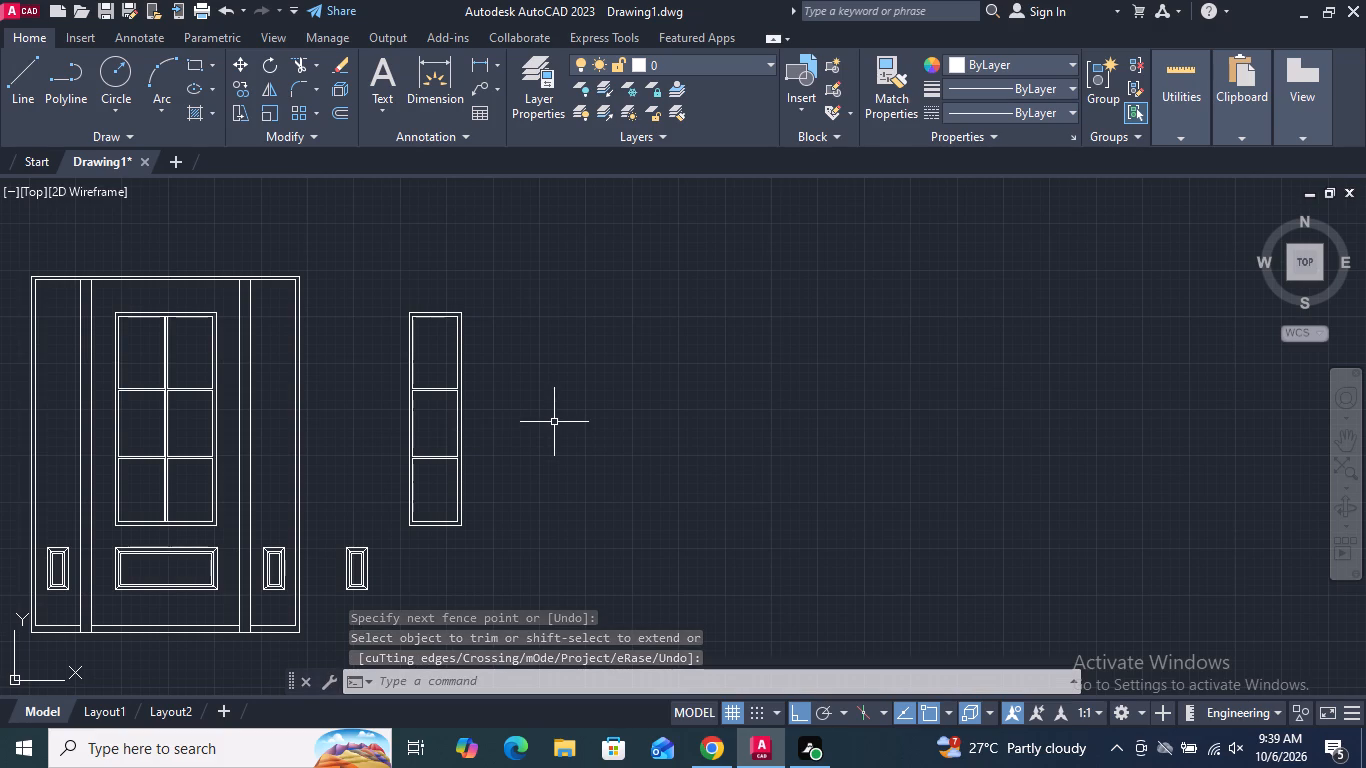
# Stretch the spare three-pane glazed panel's right side inward to make the panel narrower.
pyautogui.scroll(-2, 554, 422)
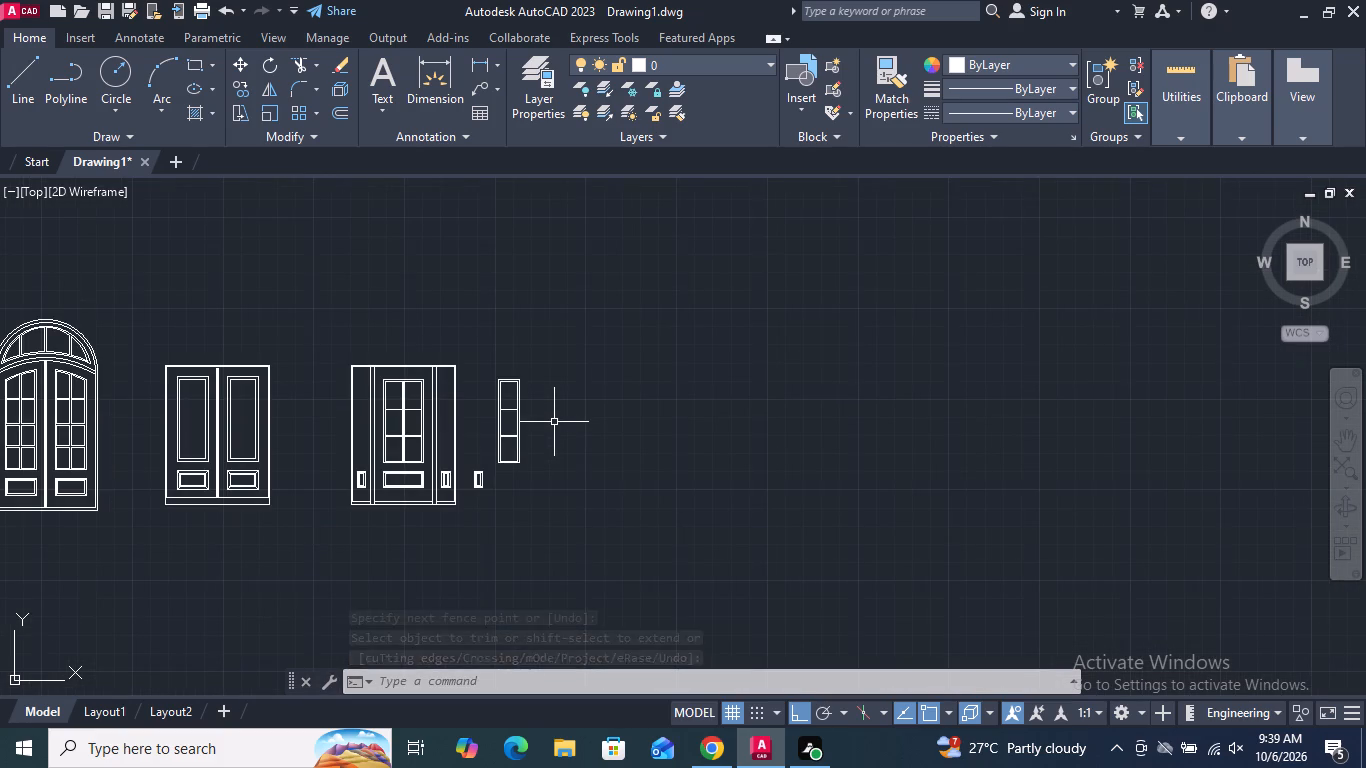
pyautogui.scroll(2, 516, 451)
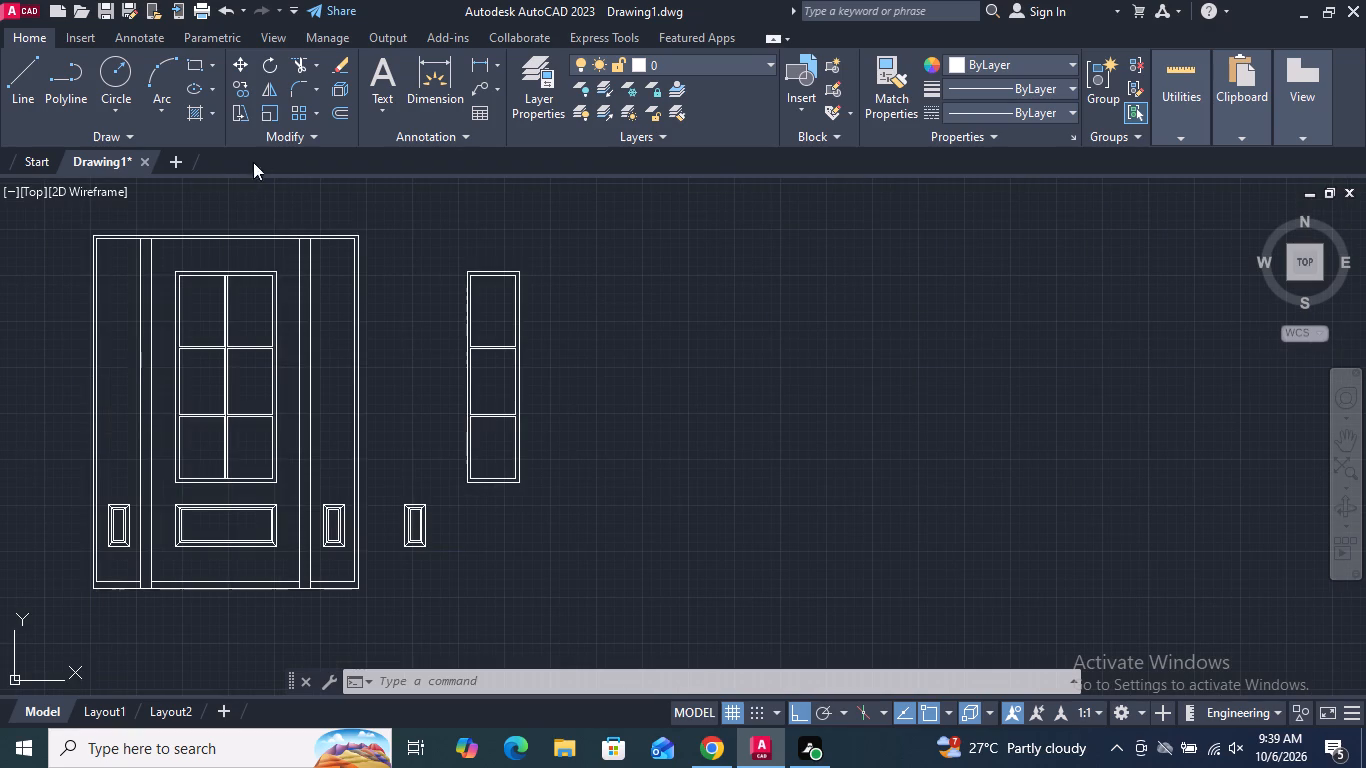
pyautogui.click(240, 117)
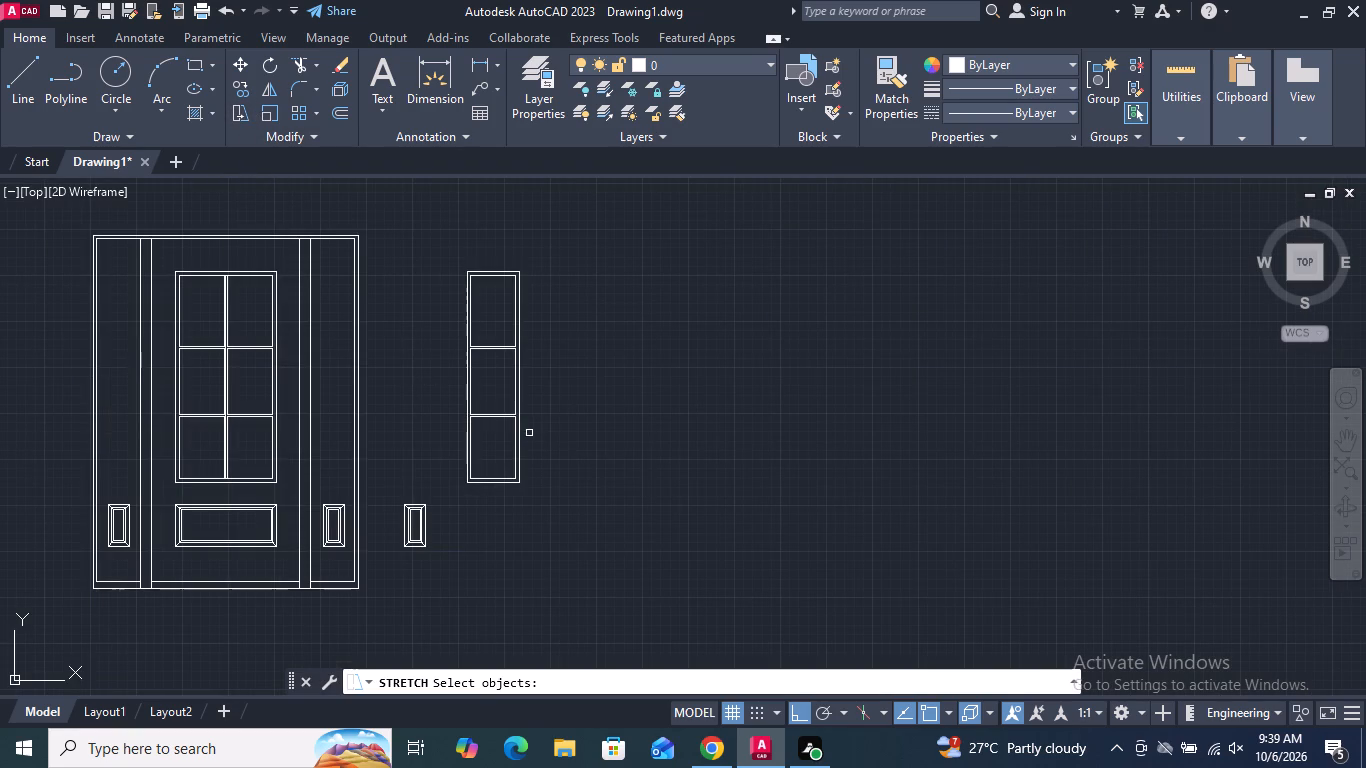
pyautogui.scroll(2, 529, 434)
pyautogui.scroll(-1, 531, 568)
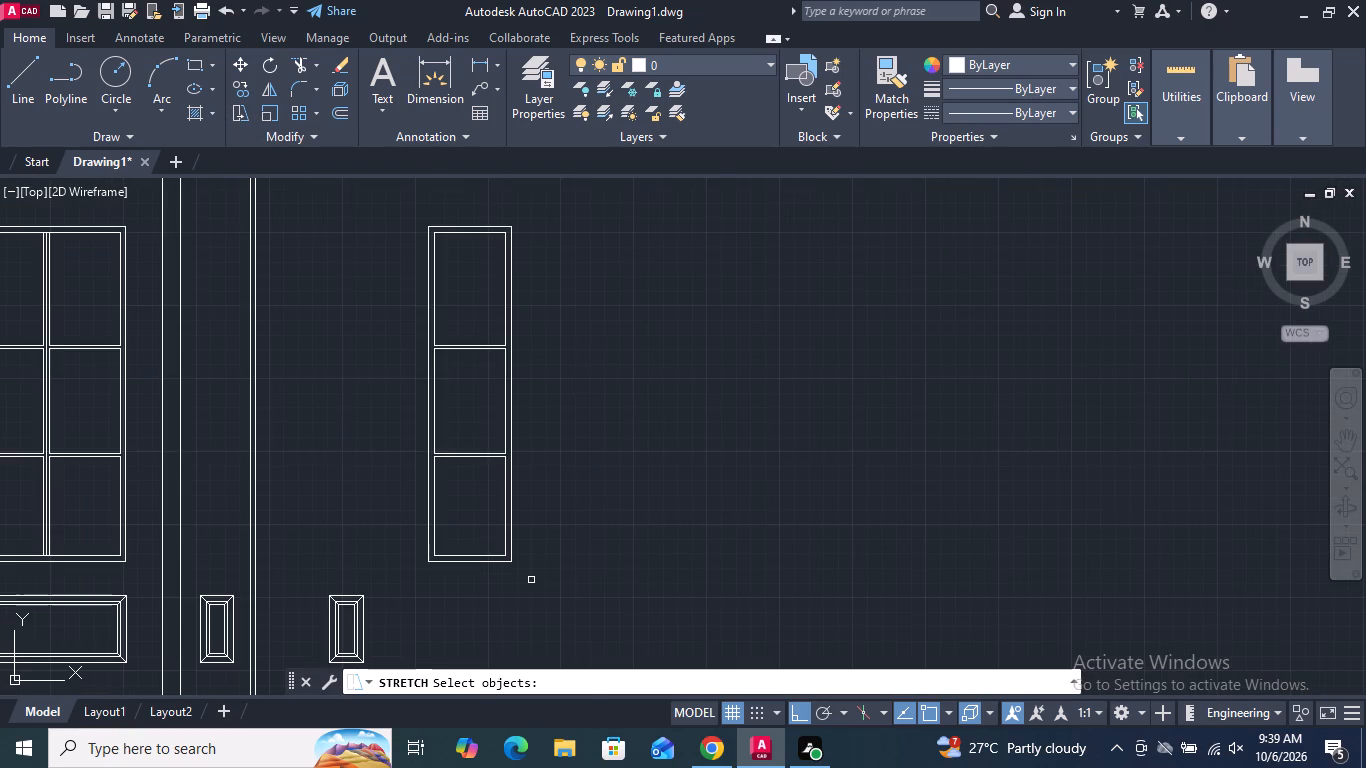
pyautogui.moveTo(533, 584); pyautogui.dragTo(533, 573)
pyautogui.click(481, 203)
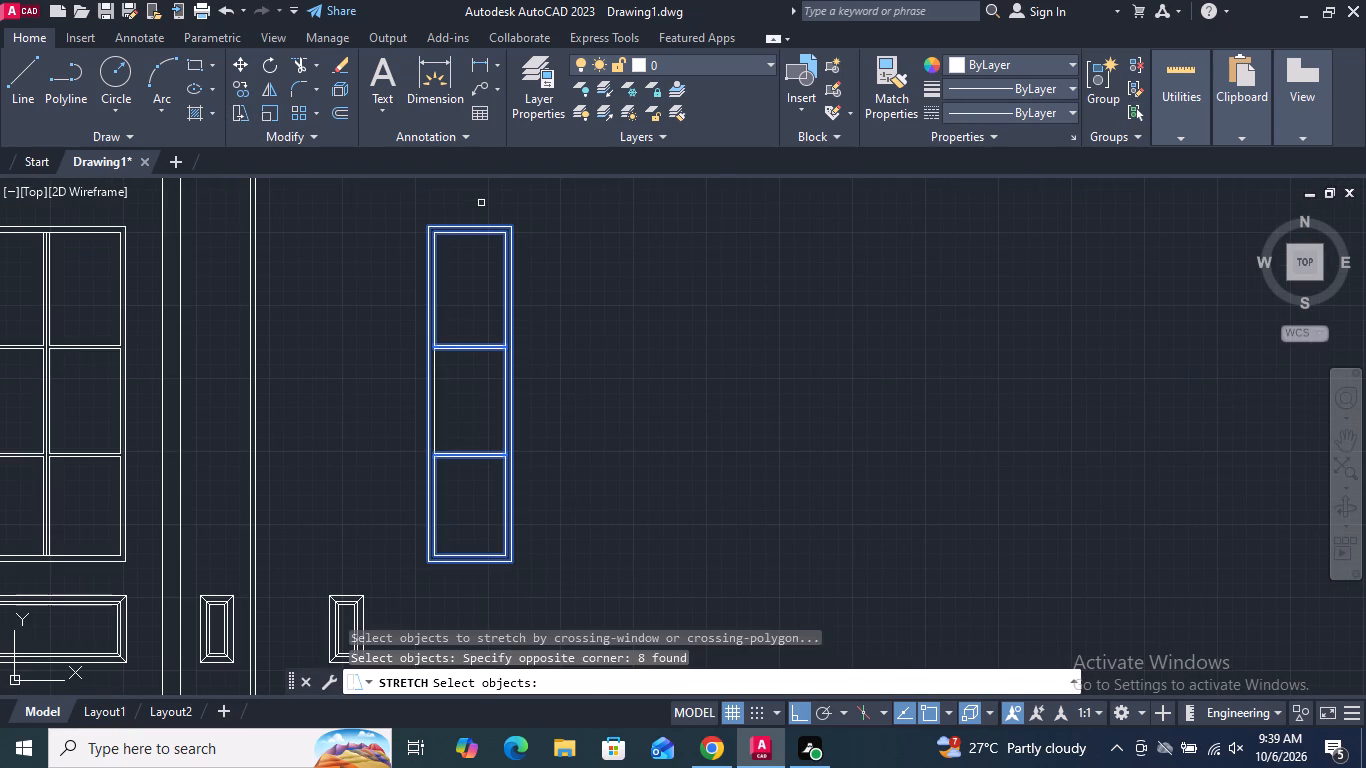
pyautogui.click(481, 203)
pyautogui.press('Return')
pyautogui.click(480, 211)
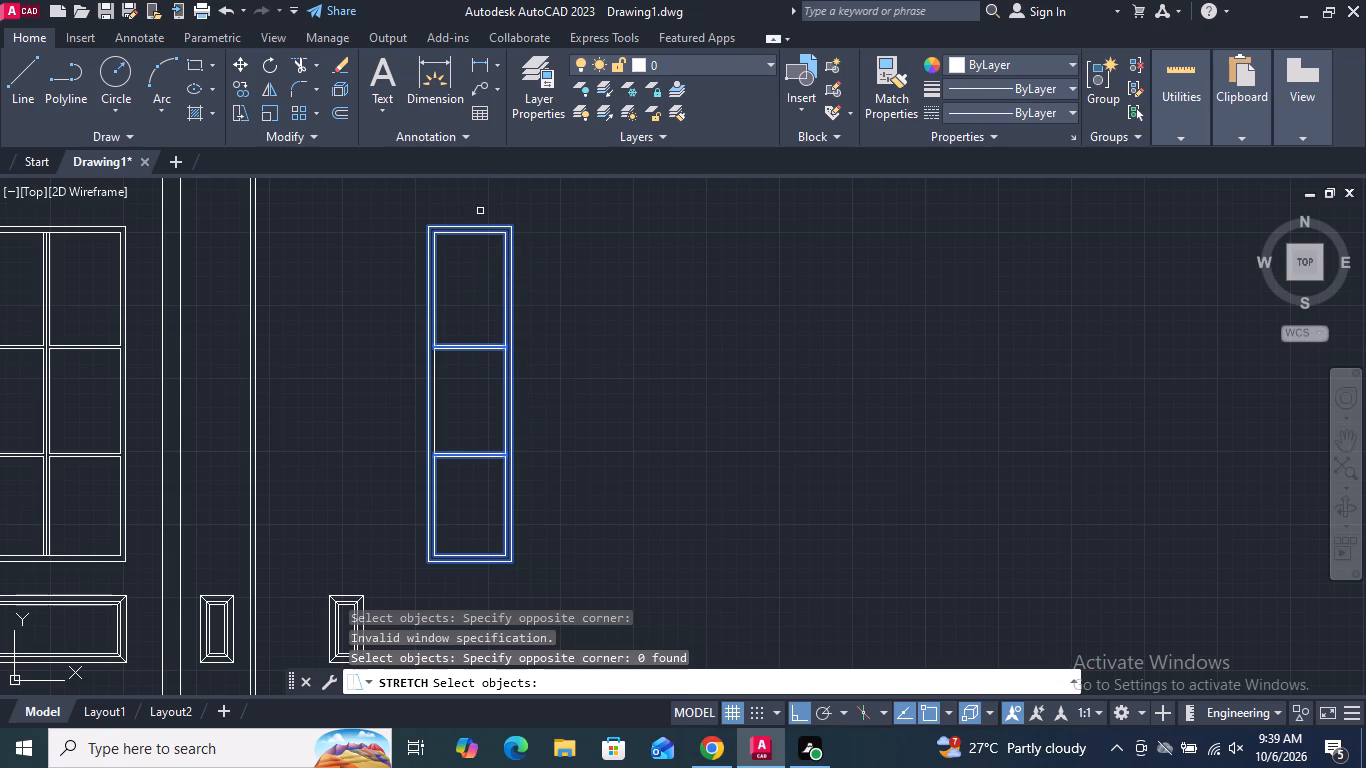
pyautogui.press('Return')
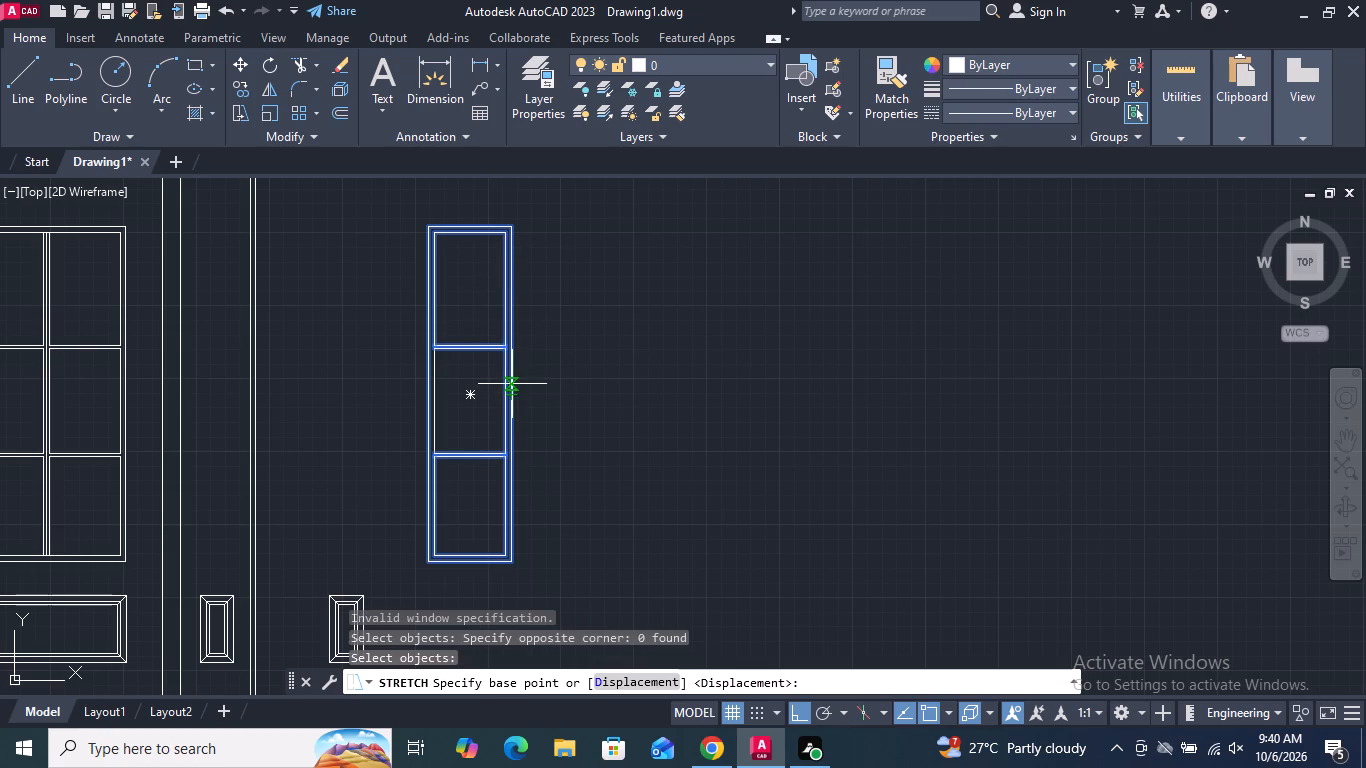
pyautogui.click(512, 394)
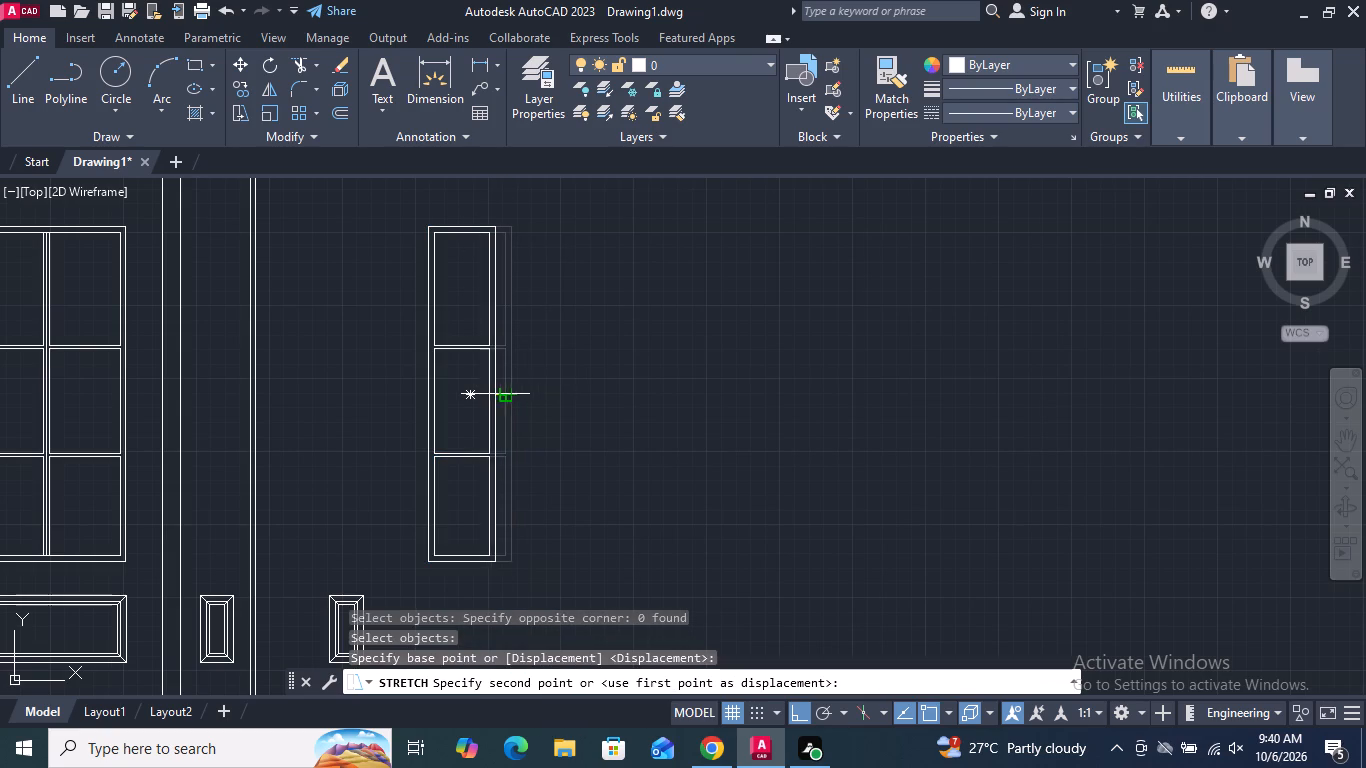
pyautogui.click(489, 394)
pyautogui.press('Return')
pyautogui.scroll(-2, 550, 388)
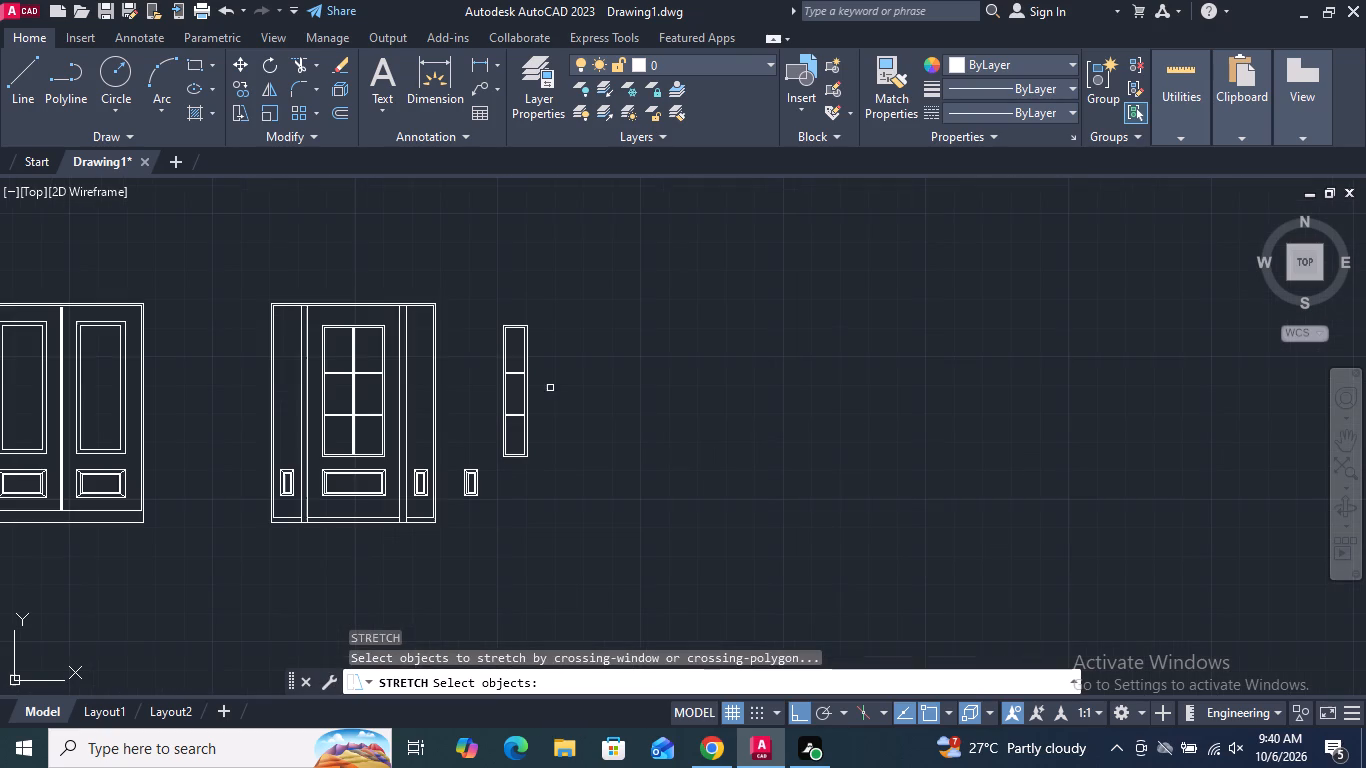
pyautogui.press('Return')
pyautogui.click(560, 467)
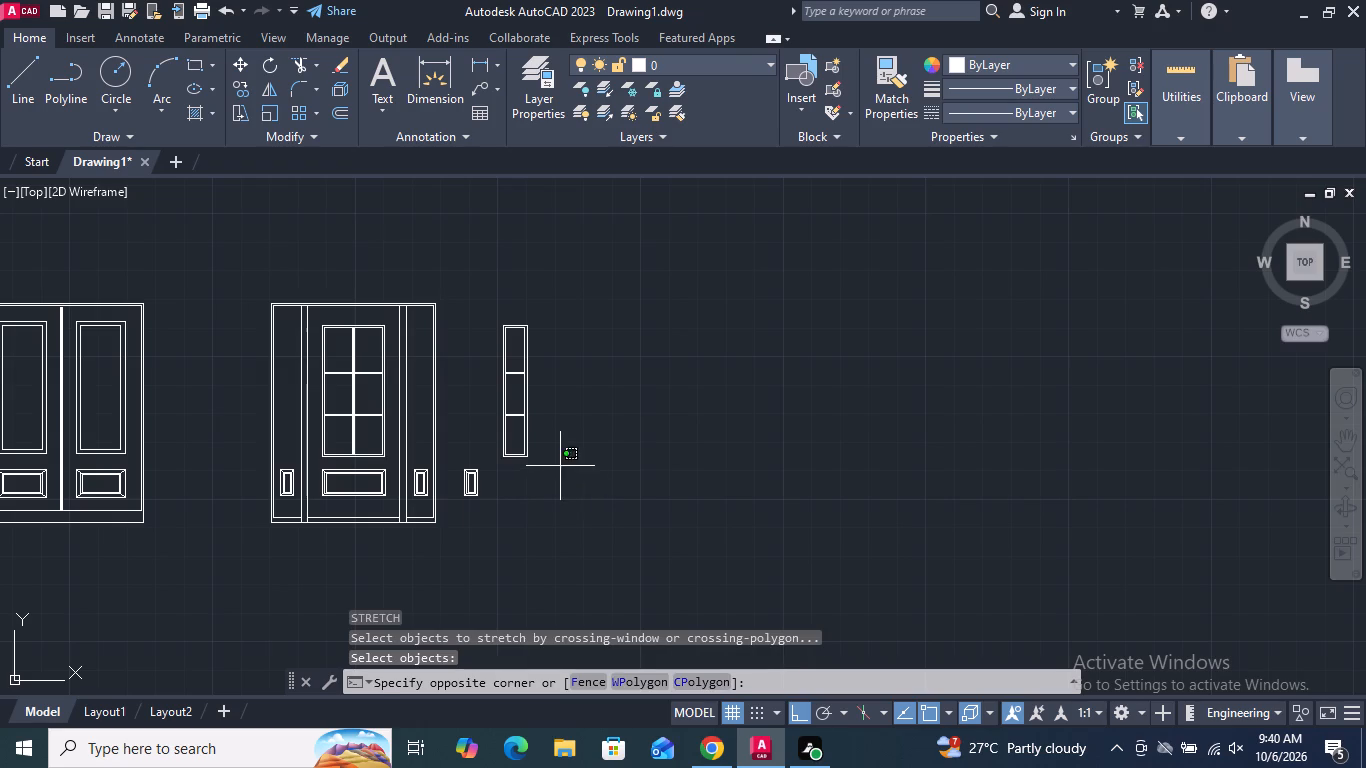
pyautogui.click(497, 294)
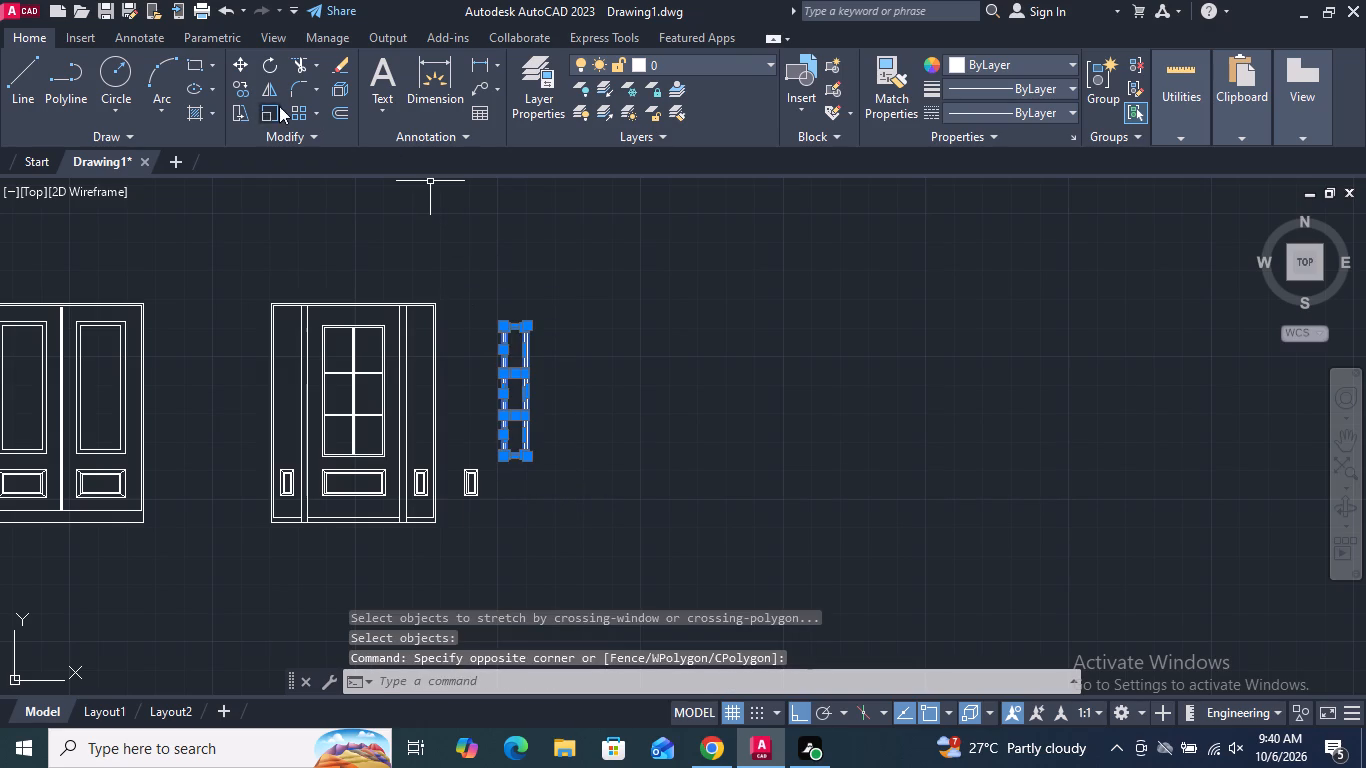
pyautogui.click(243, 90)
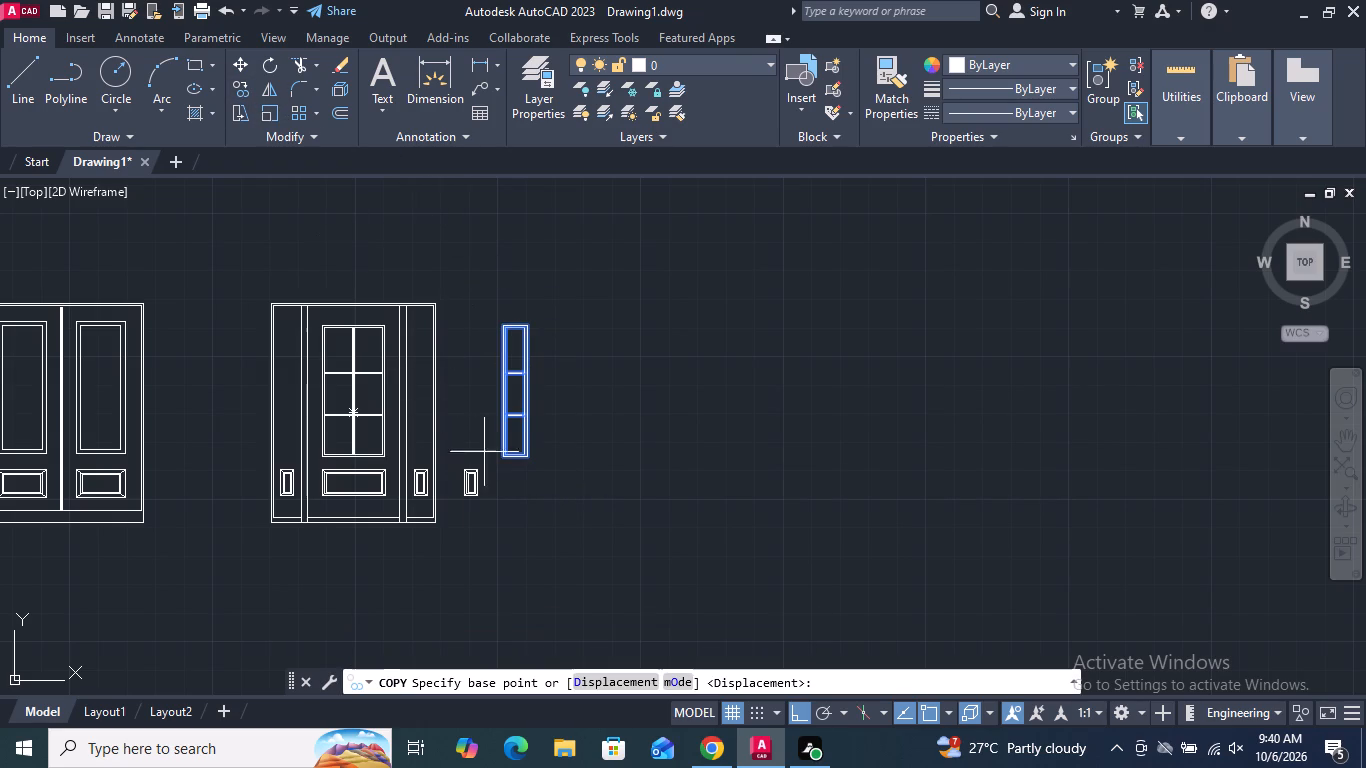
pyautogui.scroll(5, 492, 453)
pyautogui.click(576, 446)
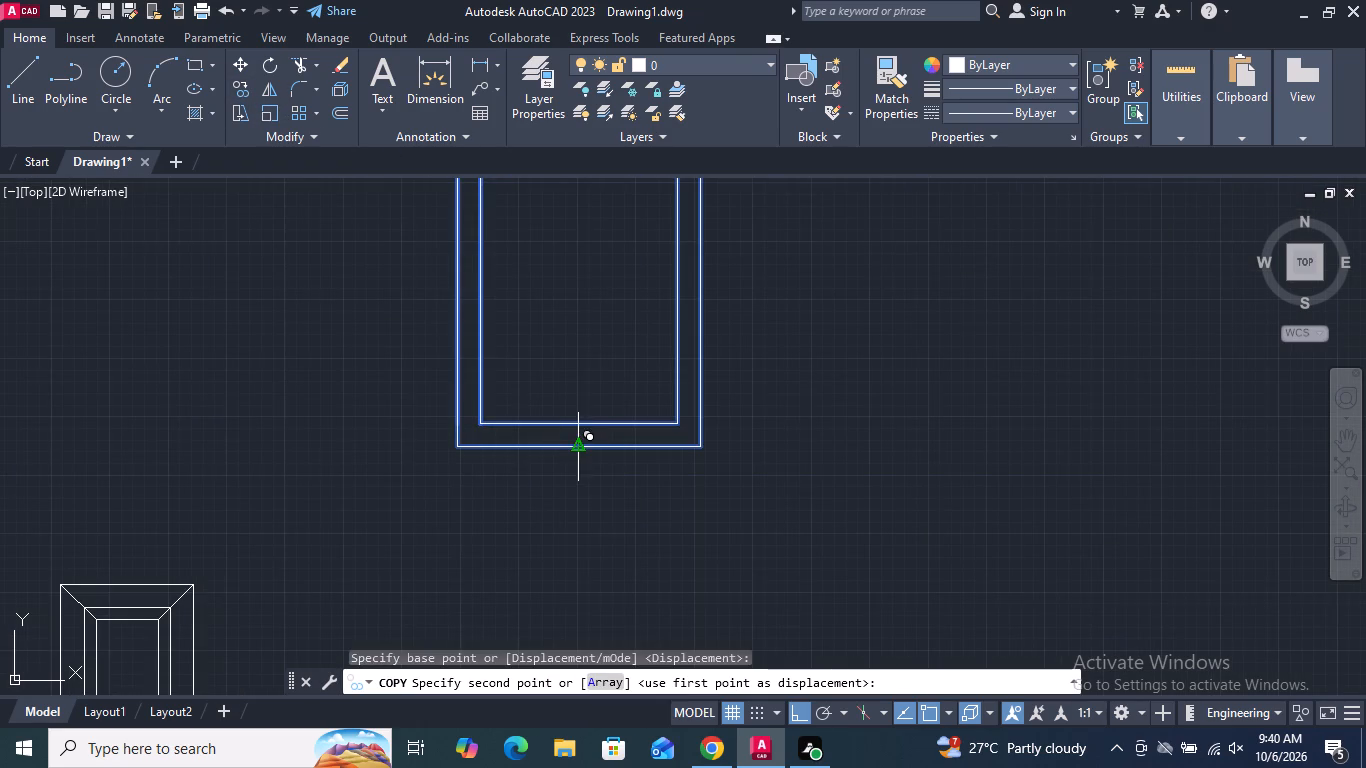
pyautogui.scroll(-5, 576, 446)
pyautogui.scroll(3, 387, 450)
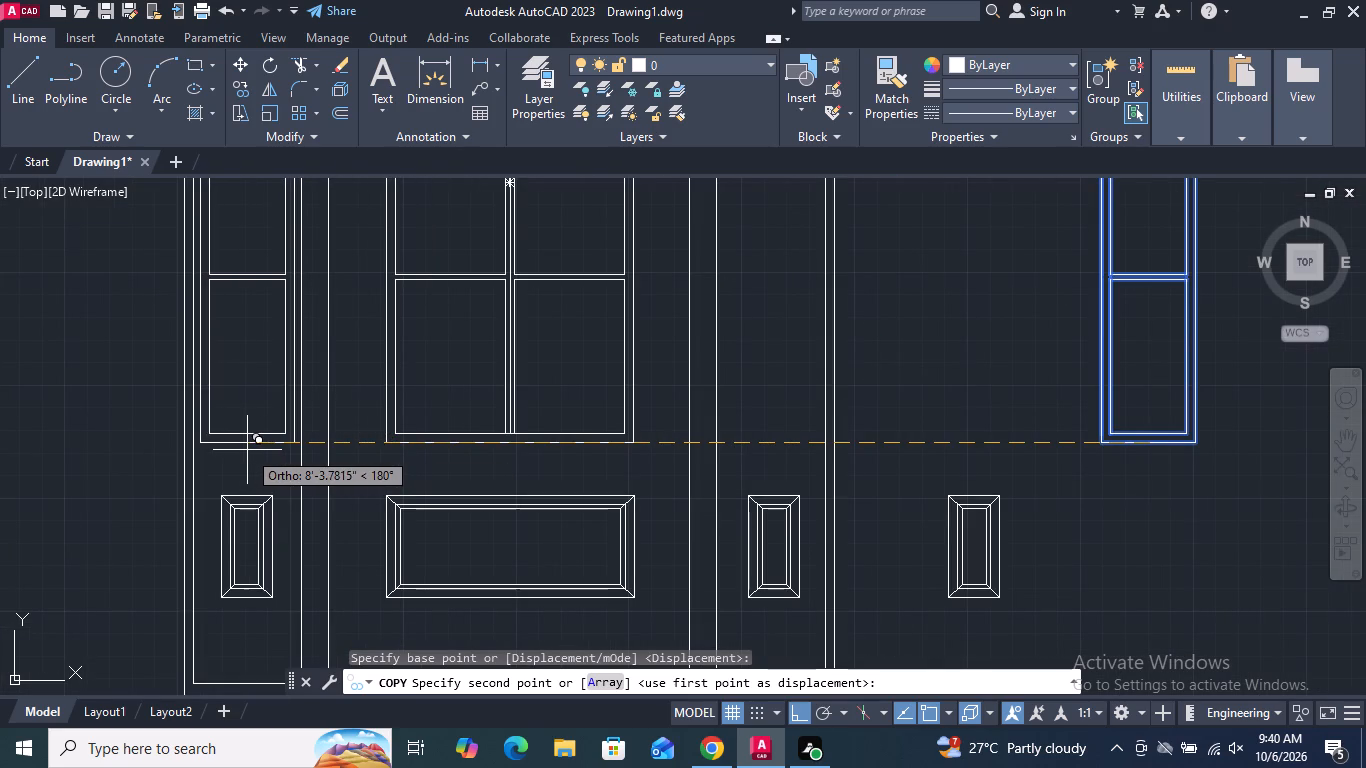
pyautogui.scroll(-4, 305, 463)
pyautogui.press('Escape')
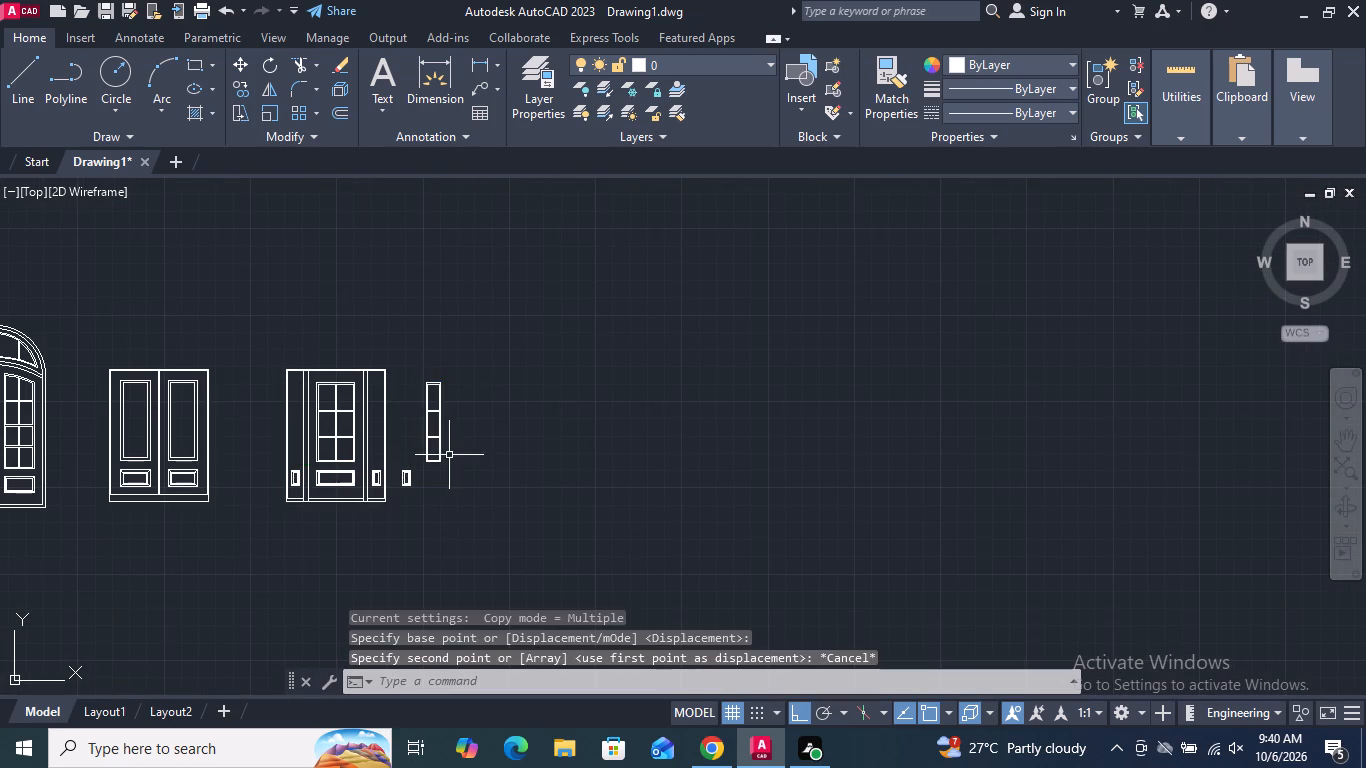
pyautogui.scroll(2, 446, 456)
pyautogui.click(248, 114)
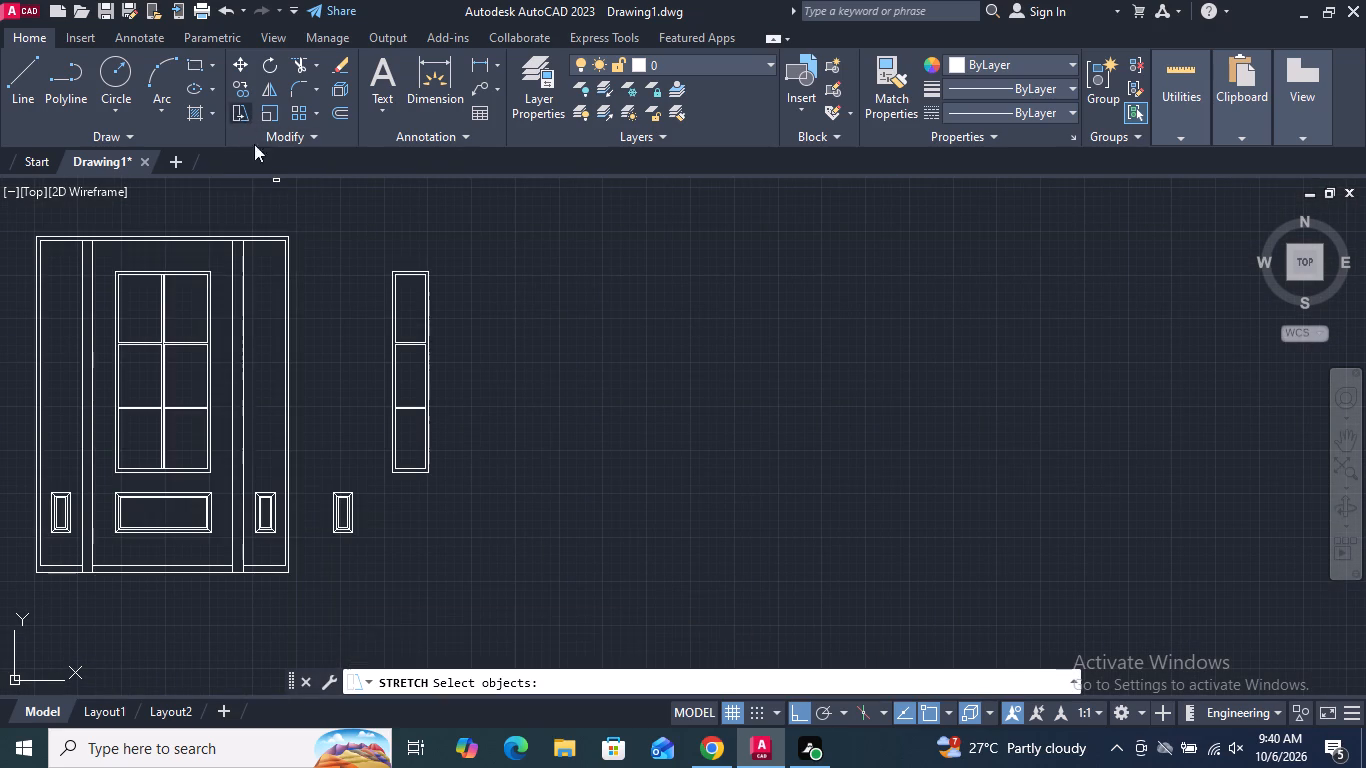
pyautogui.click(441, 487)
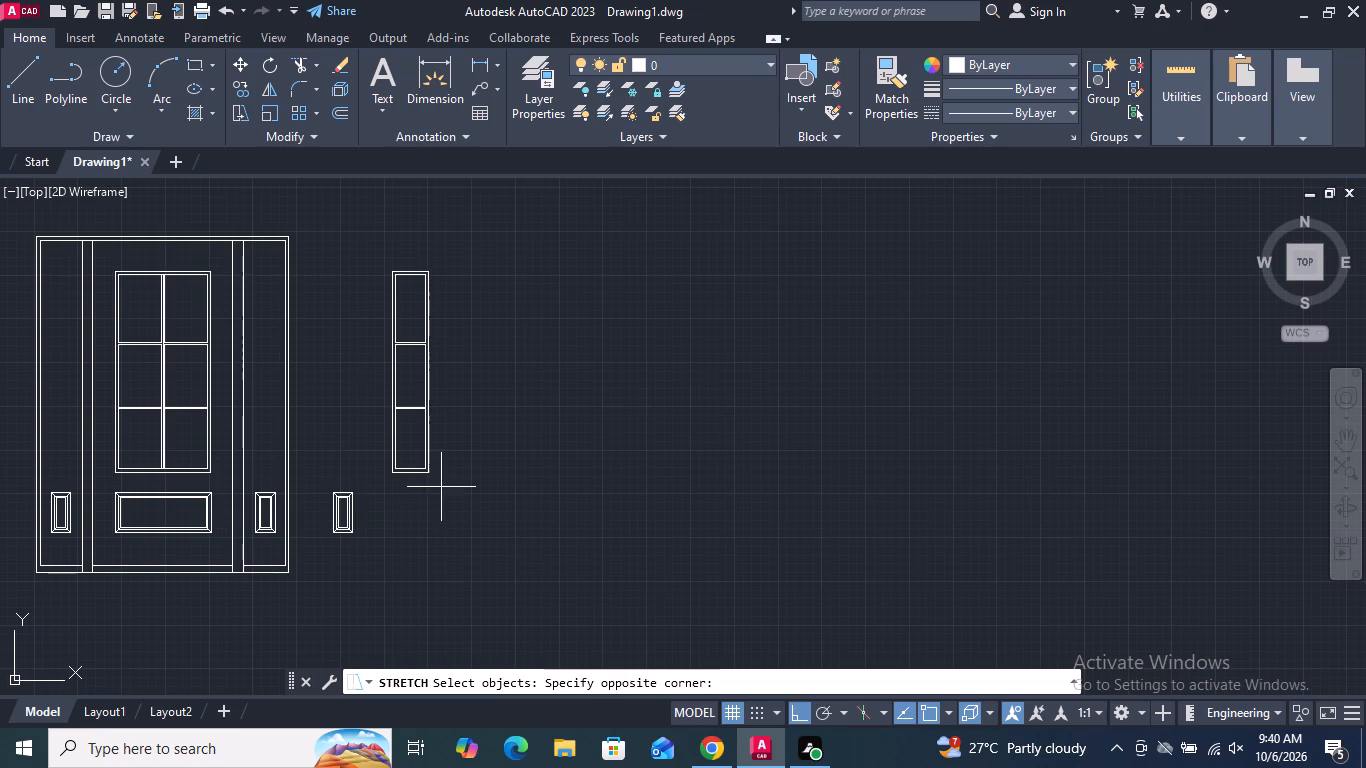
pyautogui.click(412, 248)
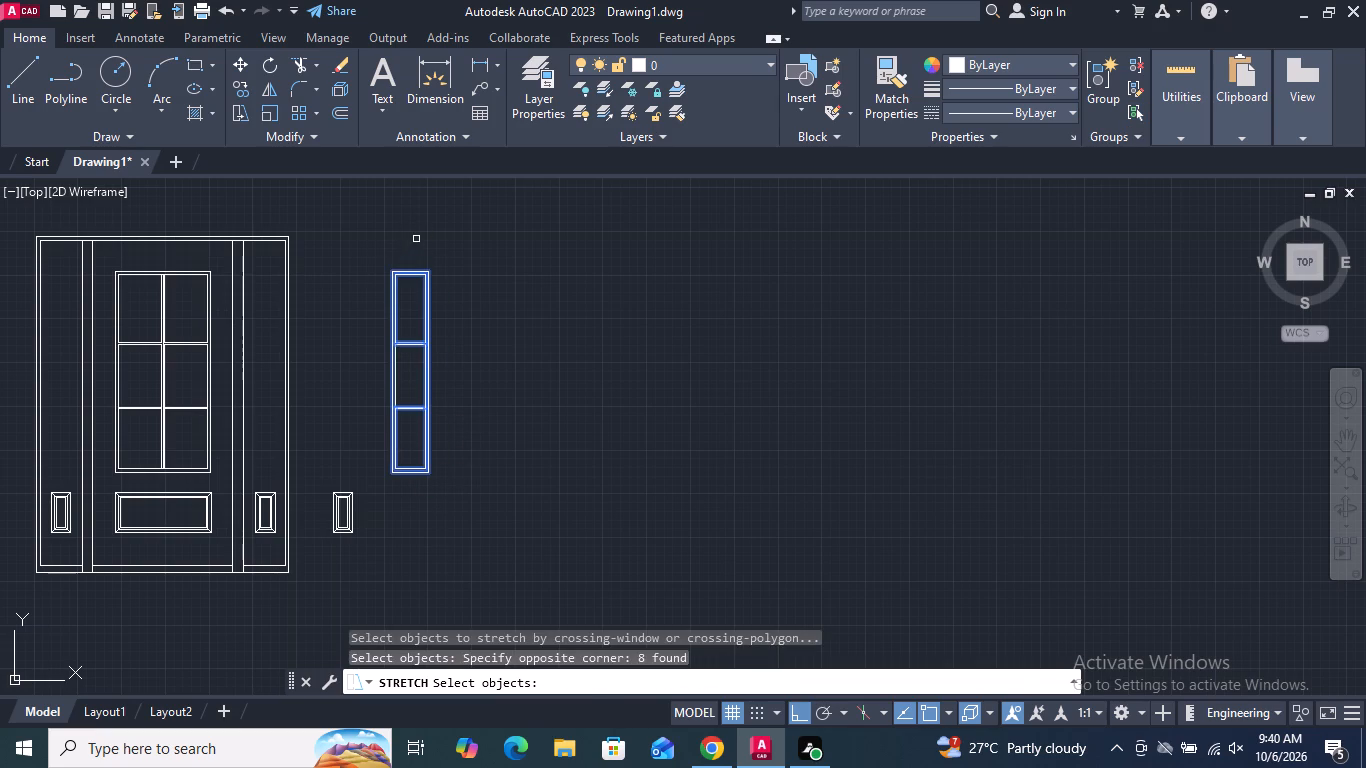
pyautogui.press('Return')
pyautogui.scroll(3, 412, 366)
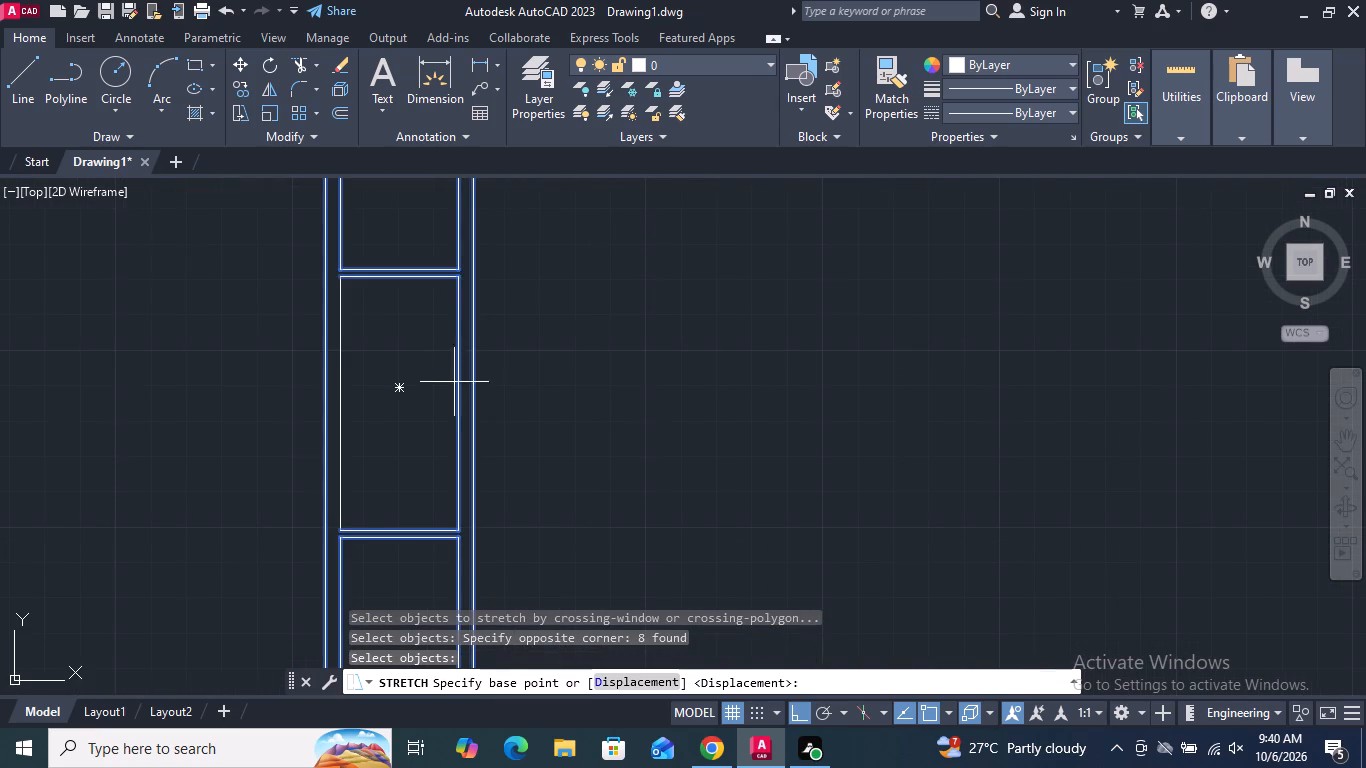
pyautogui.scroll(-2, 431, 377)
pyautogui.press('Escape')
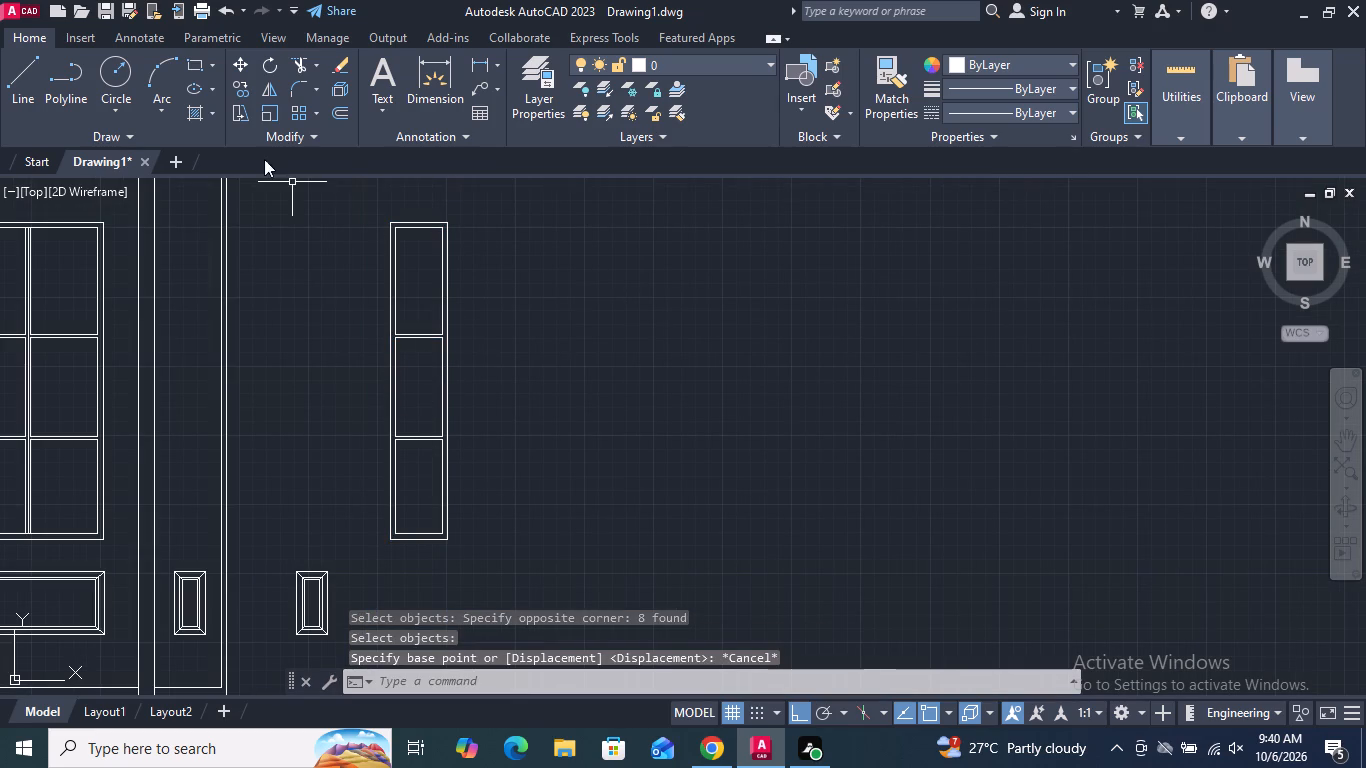
# Stretch the spare three-pane panel's right side inward again so it fits within the door's side sections with margins.
pyautogui.click(240, 111)
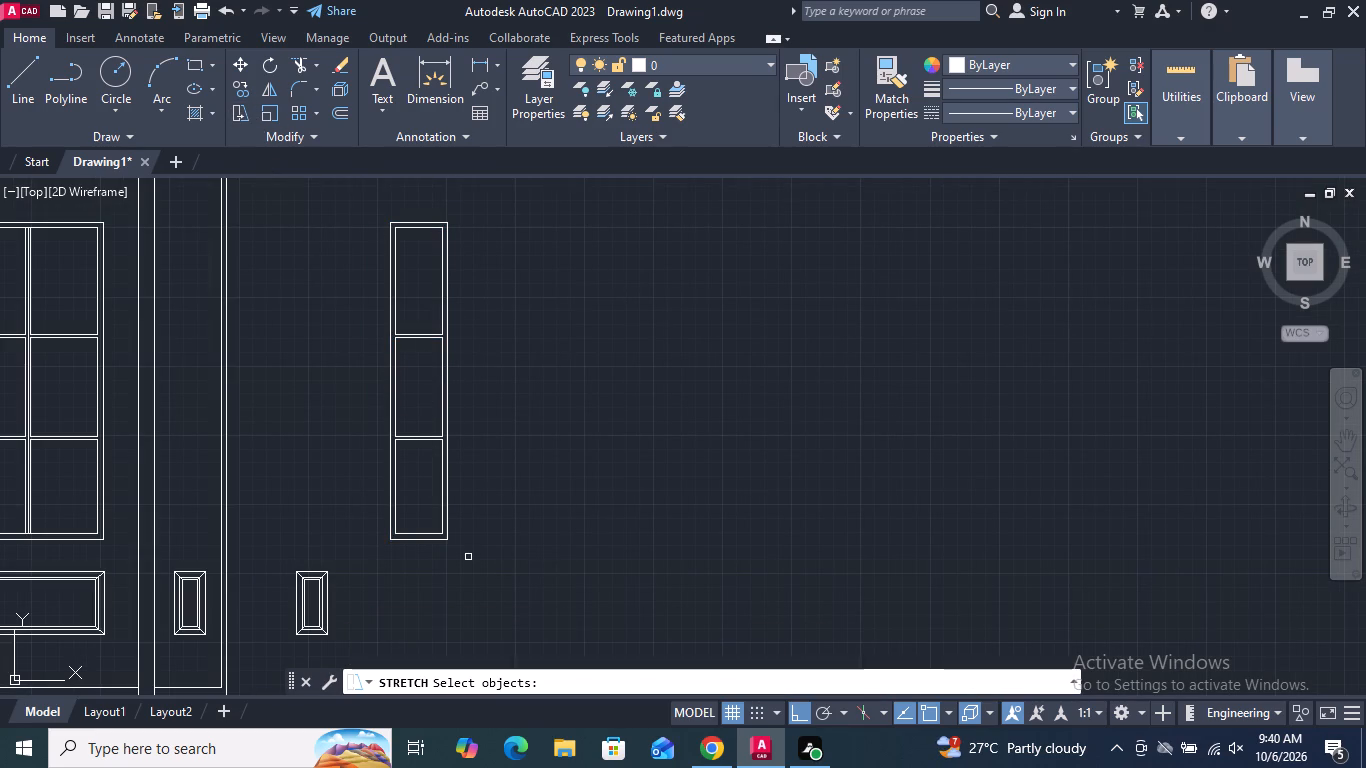
pyautogui.click(466, 560)
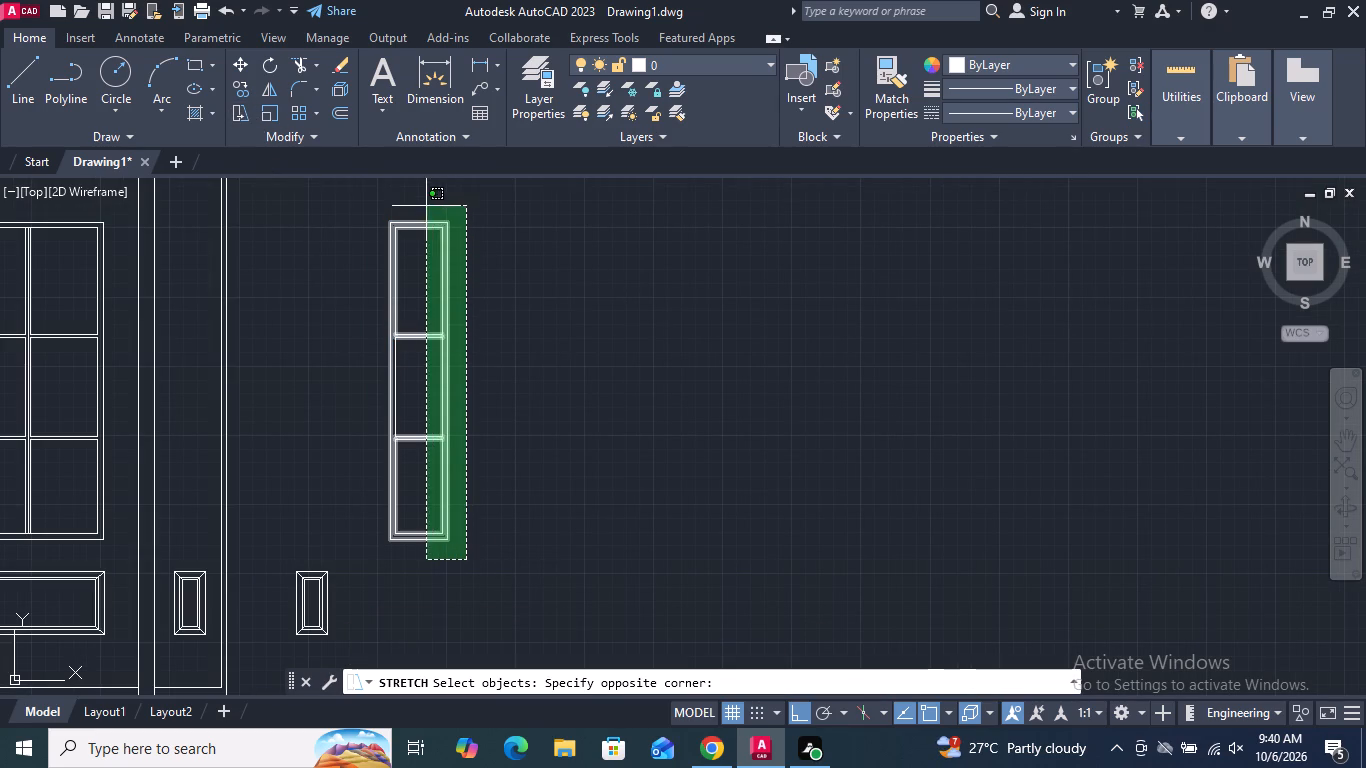
pyautogui.click(422, 203)
pyautogui.press('Return')
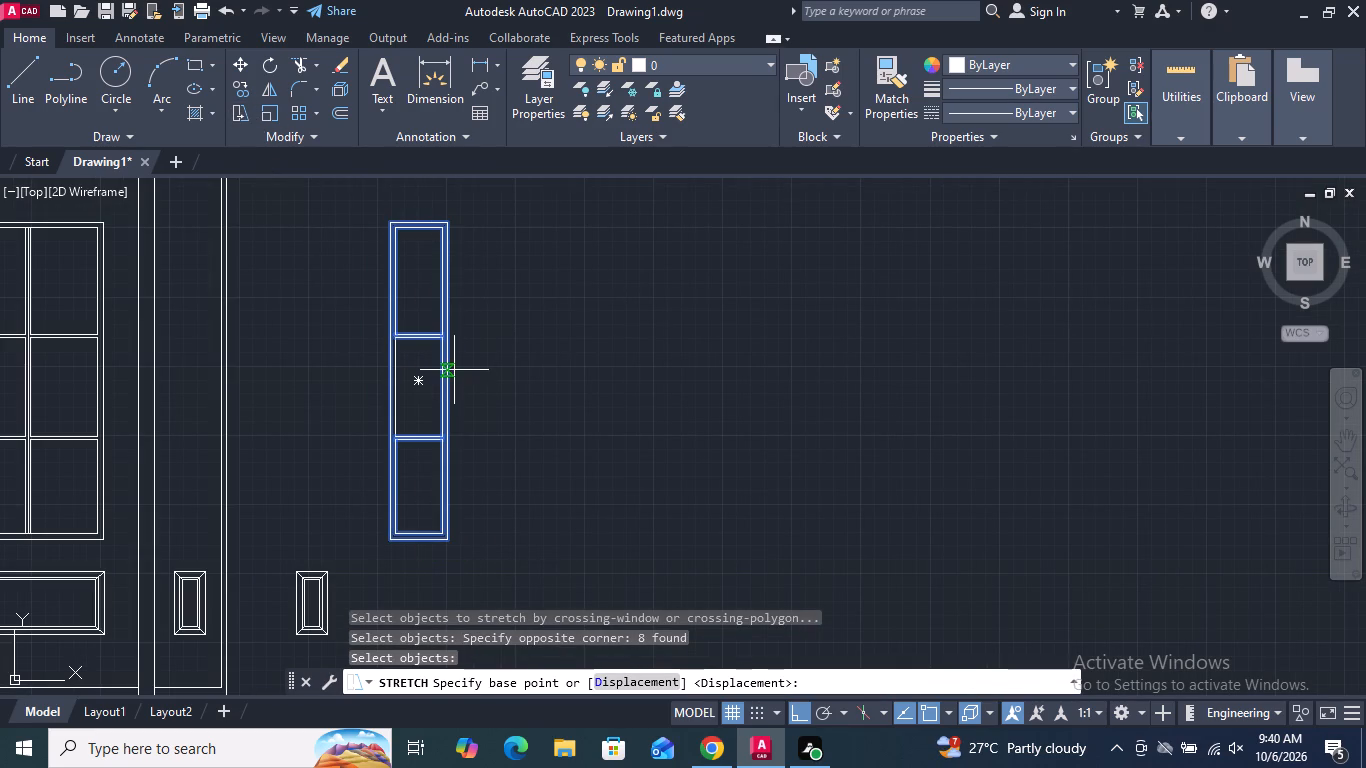
pyautogui.click(449, 381)
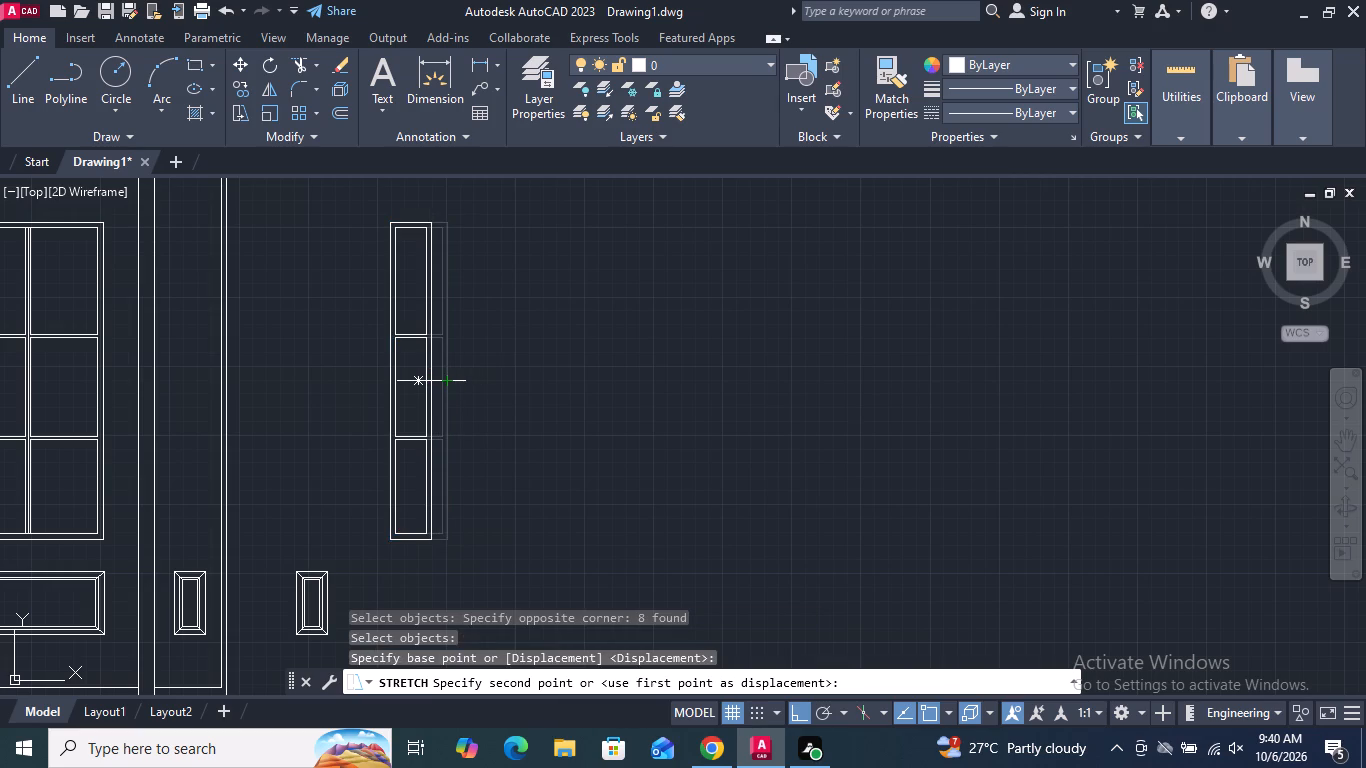
pyautogui.click(431, 381)
# Copy the narrow three-pane panel by its bottom midpoint into both side sections, centred above the narrow lower panels and level with the central glazing.
pyautogui.scroll(-1, 458, 527)
pyautogui.moveTo(458, 549); pyautogui.dragTo(455, 531)
pyautogui.click(379, 268)
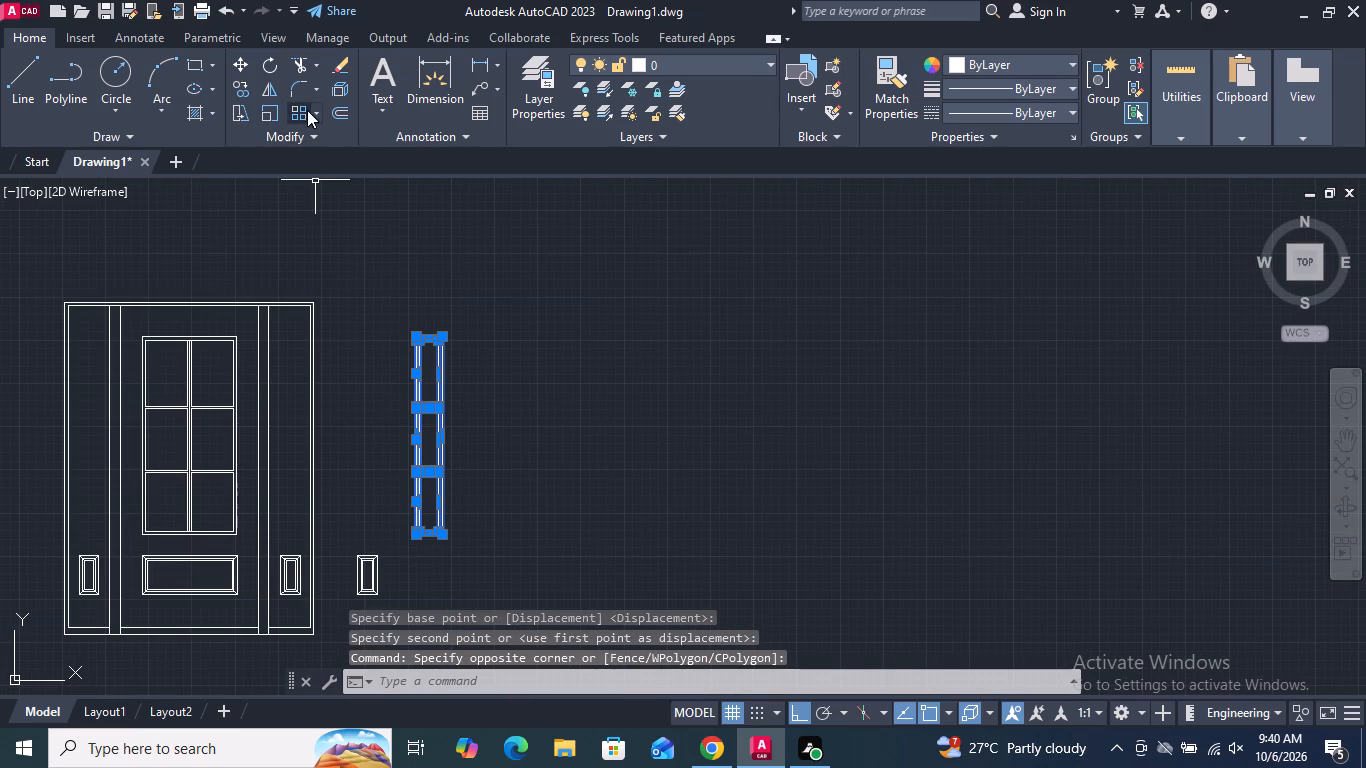
pyautogui.click(249, 90)
pyautogui.scroll(2, 423, 540)
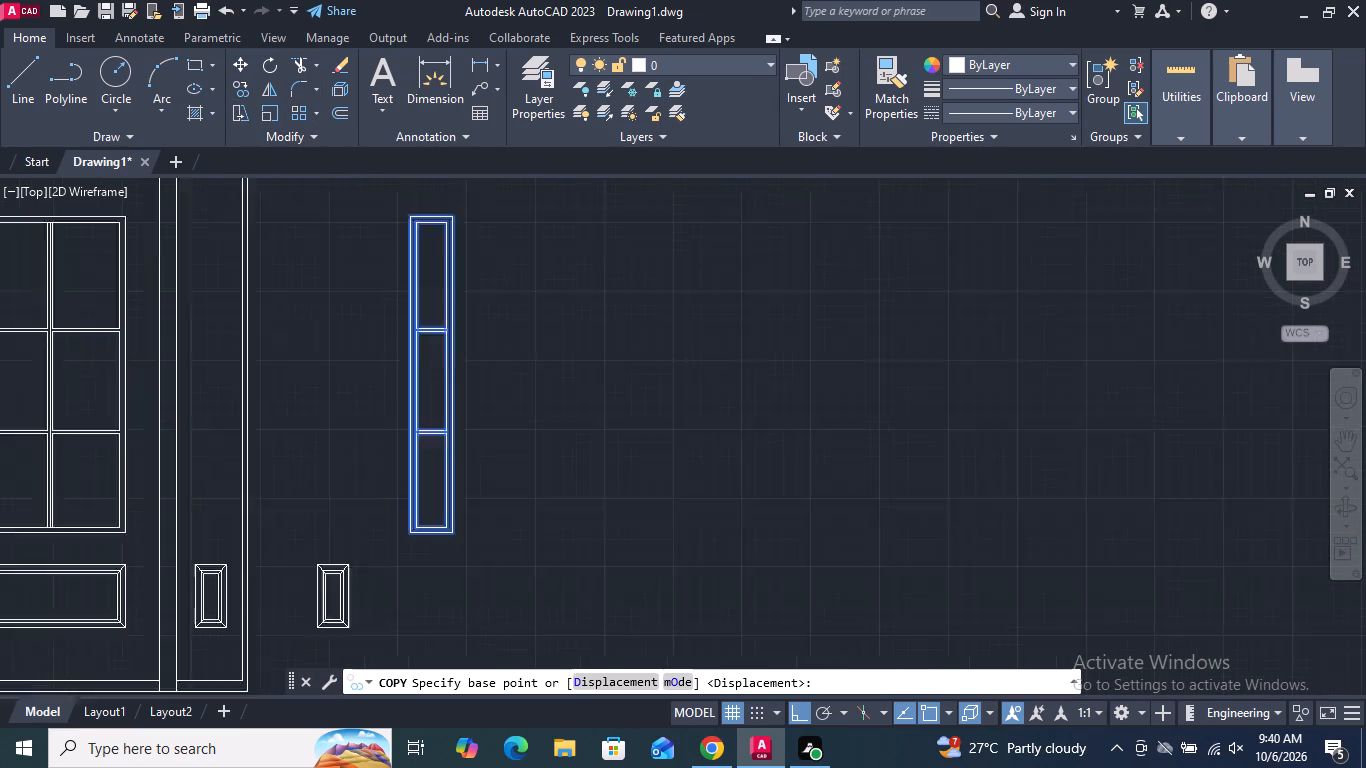
pyautogui.scroll(2, 423, 540)
pyautogui.click(452, 518)
pyautogui.scroll(-4, 452, 518)
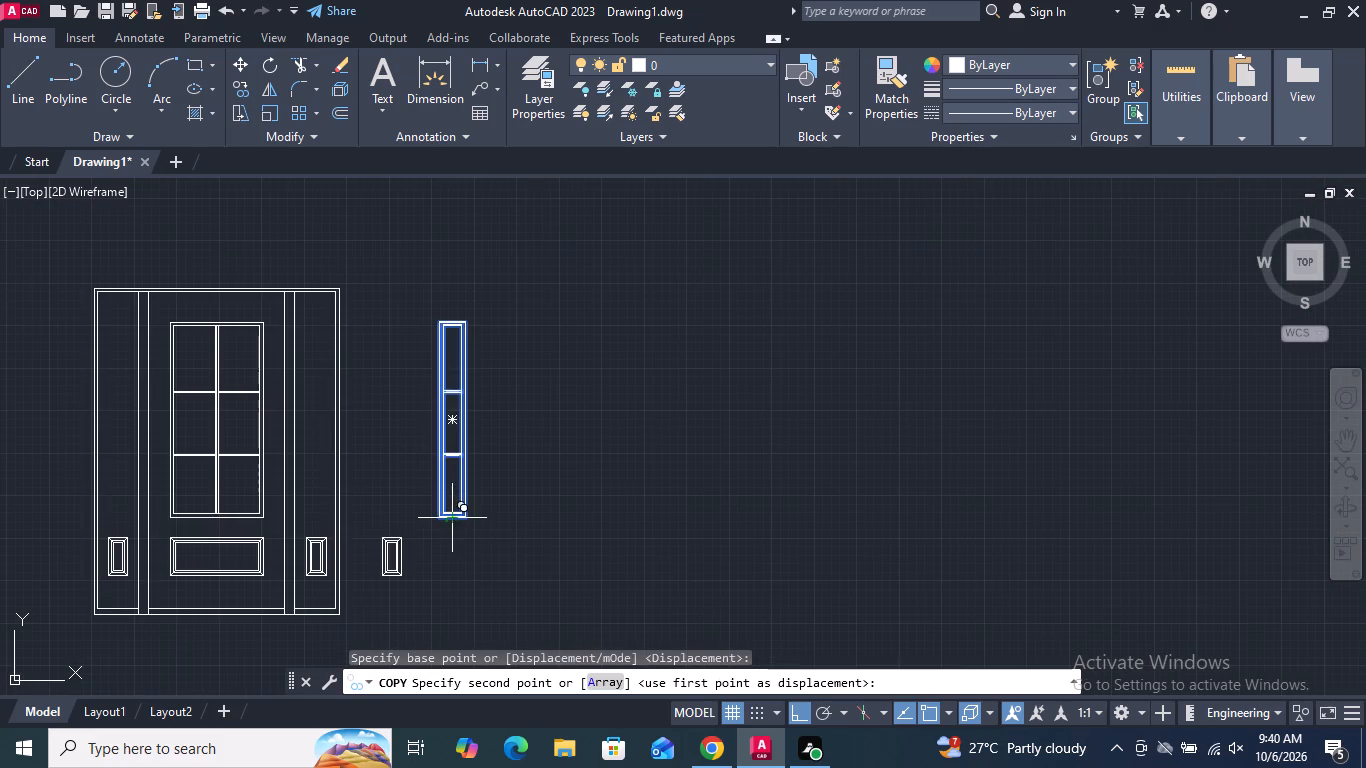
pyautogui.scroll(3, 322, 518)
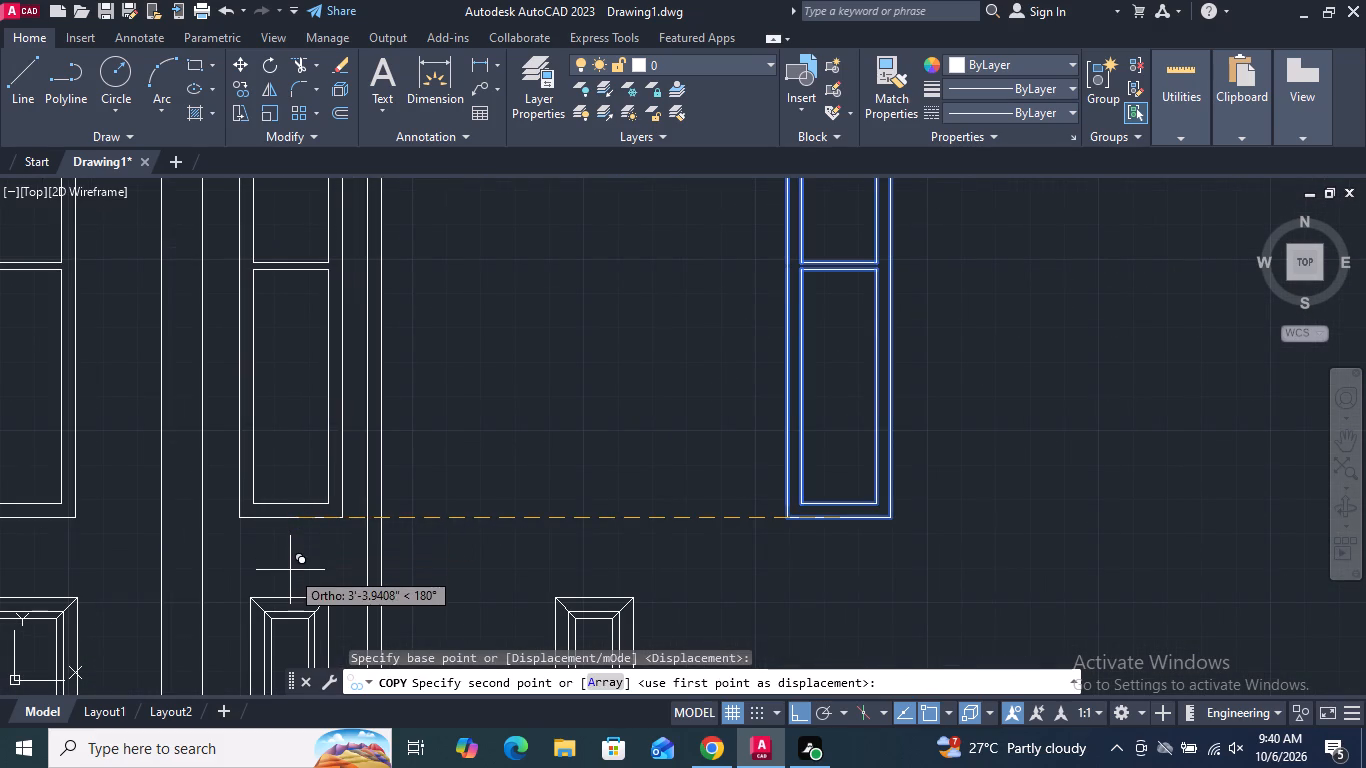
pyautogui.click(289, 518)
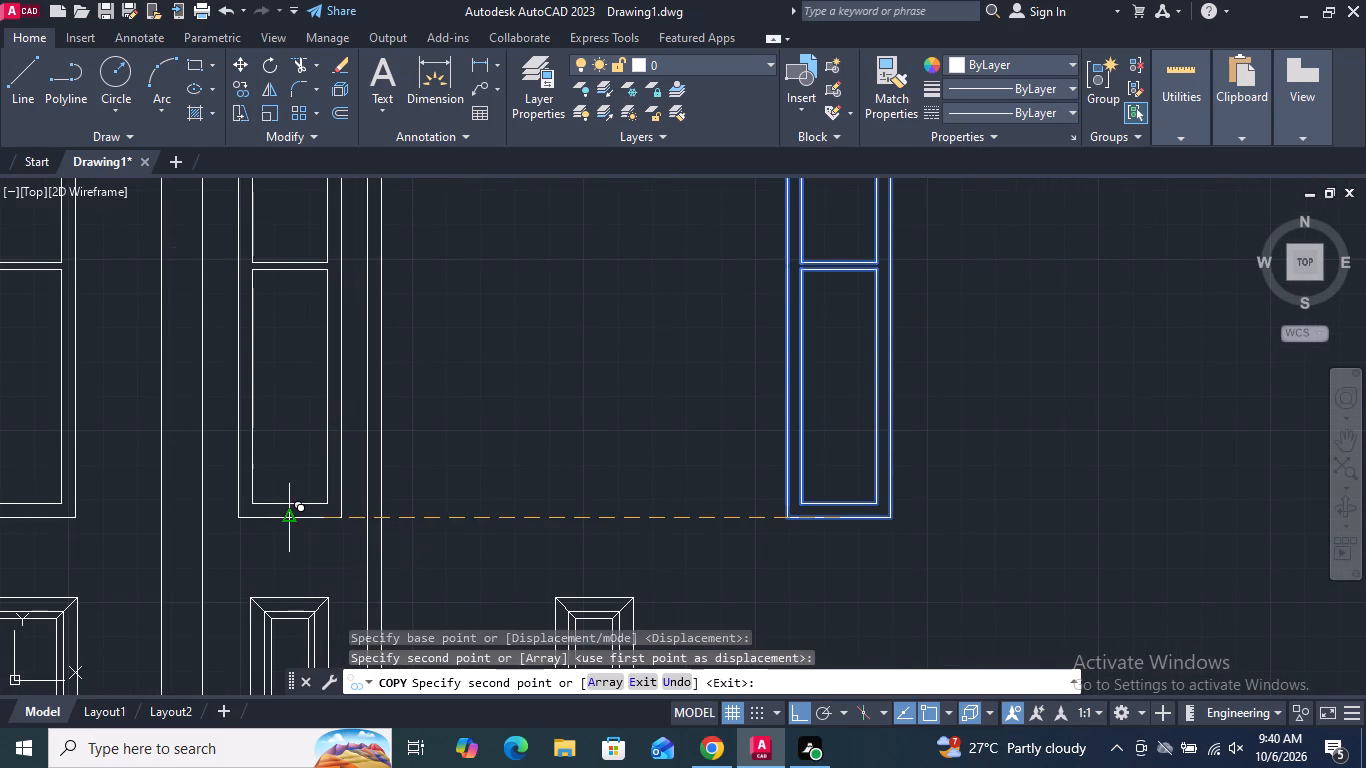
pyautogui.scroll(-4, 289, 516)
pyautogui.scroll(3, 154, 509)
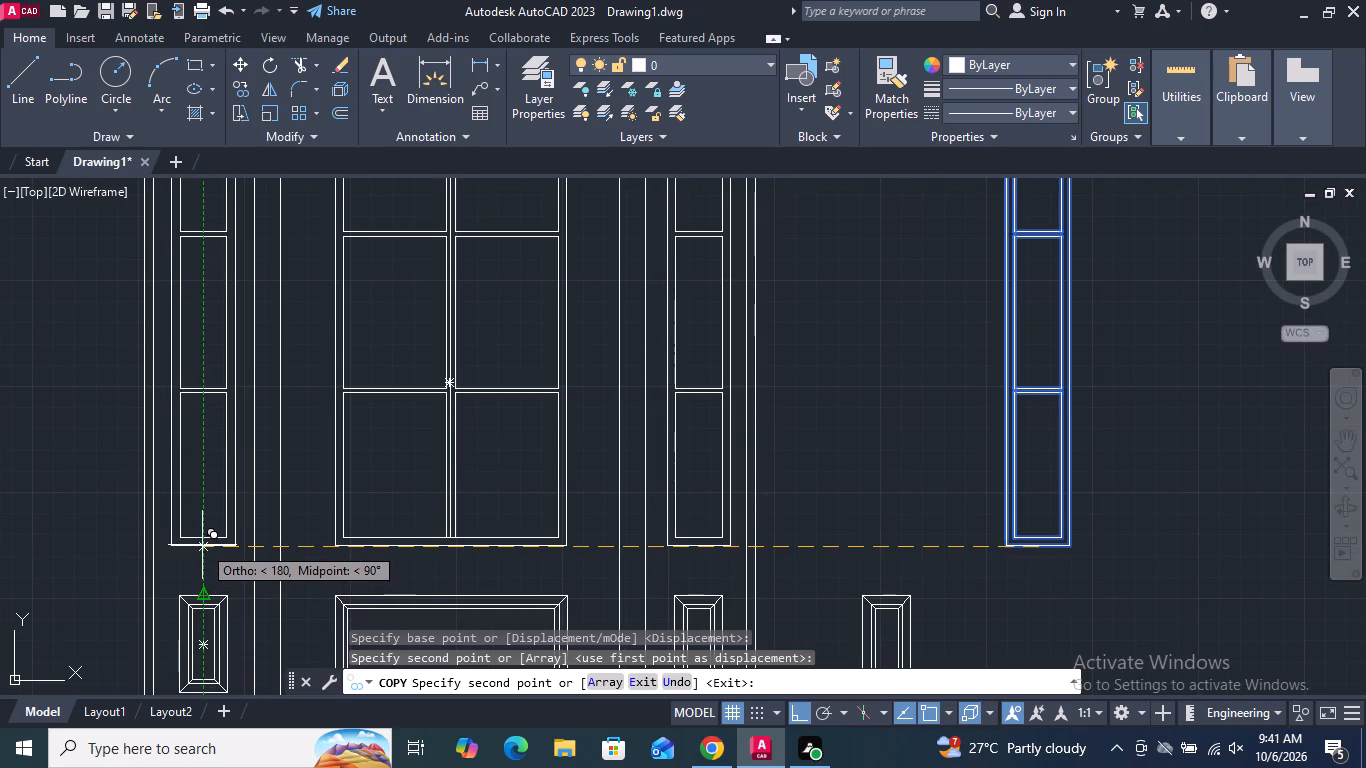
pyautogui.click(204, 545)
pyautogui.press('Return')
# Erase the leftover three-pane glazed panel and the spare narrow lower panel standing beside the single door elevation.
pyautogui.scroll(-3, 213, 545)
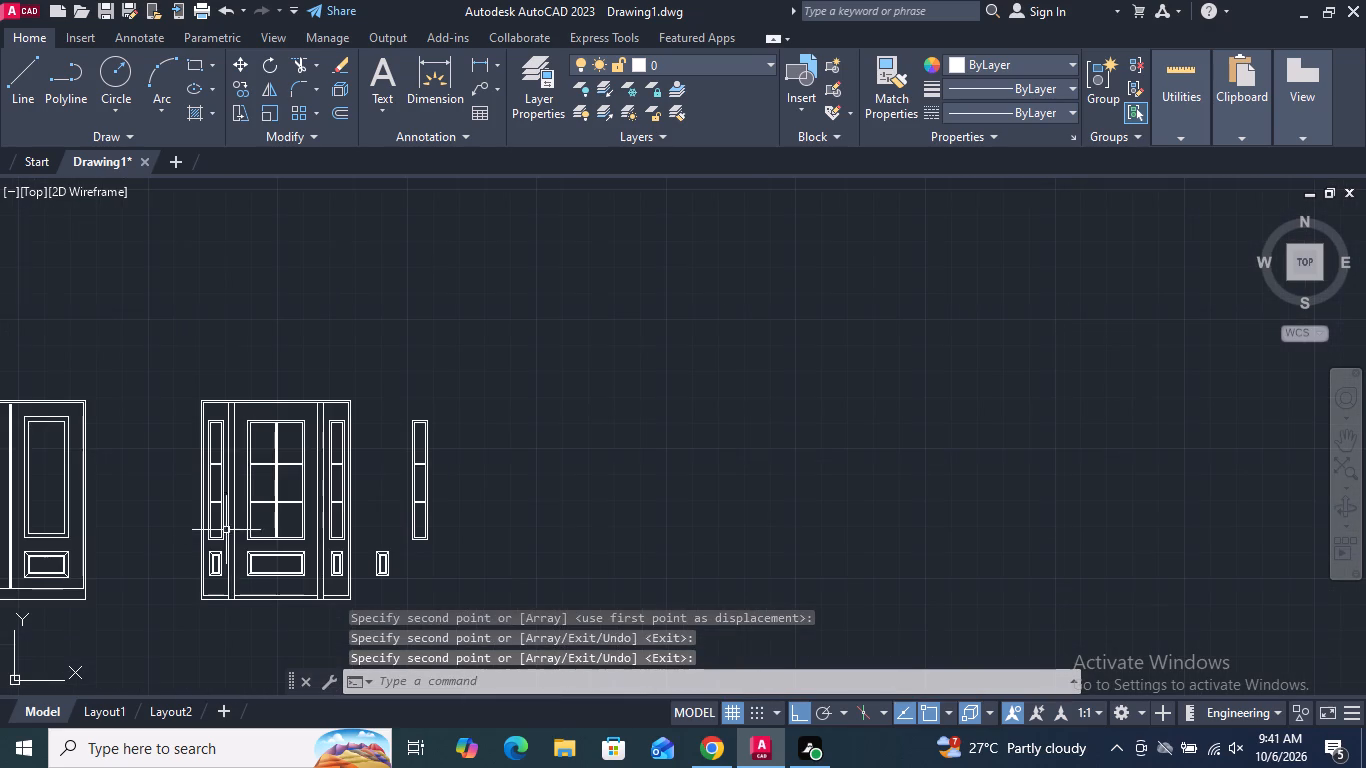
pyautogui.moveTo(387, 508); pyautogui.dragTo(393, 464, button='middle')
pyautogui.moveTo(457, 531); pyautogui.dragTo(452, 466)
pyautogui.click(411, 338)
pyautogui.press('Delete')
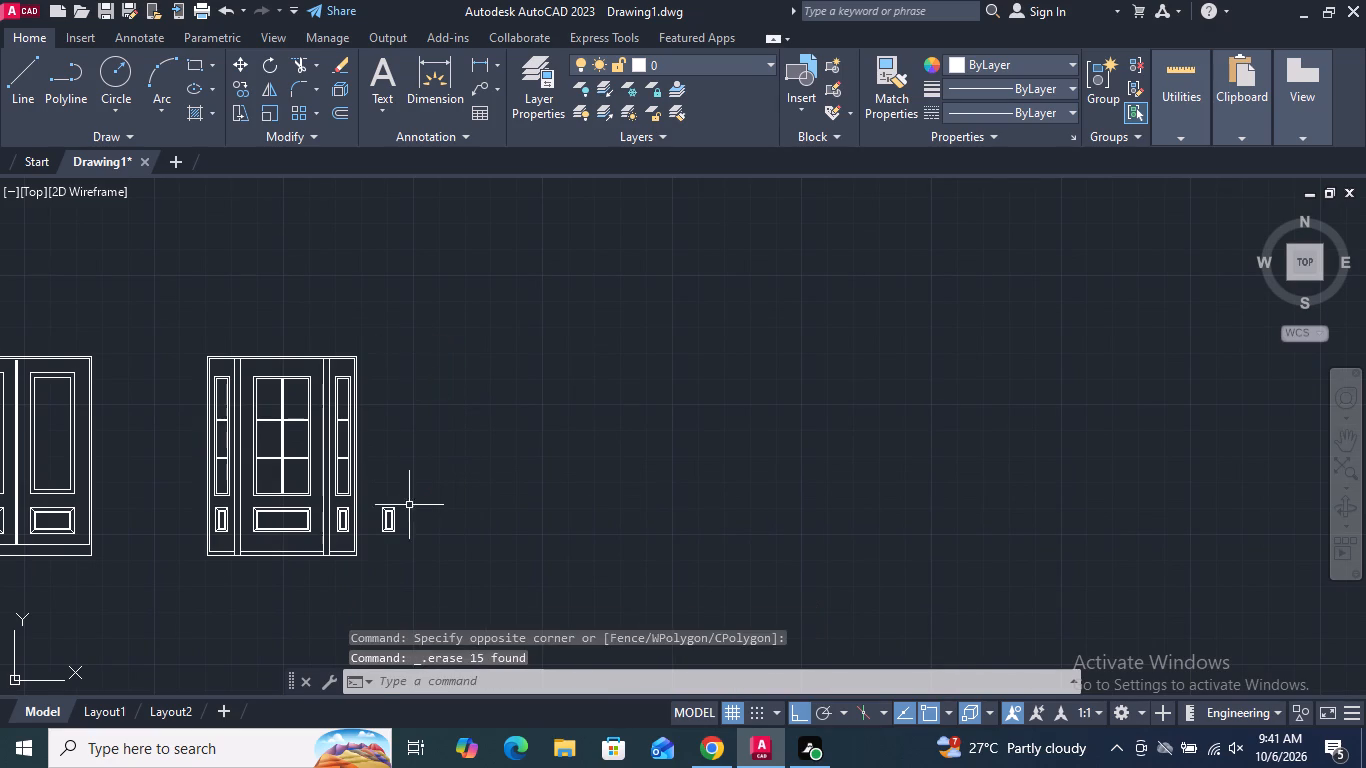
pyautogui.scroll(2, 402, 560)
pyautogui.moveTo(410, 548); pyautogui.dragTo(378, 494)
pyautogui.click(330, 412)
pyautogui.press('Delete')
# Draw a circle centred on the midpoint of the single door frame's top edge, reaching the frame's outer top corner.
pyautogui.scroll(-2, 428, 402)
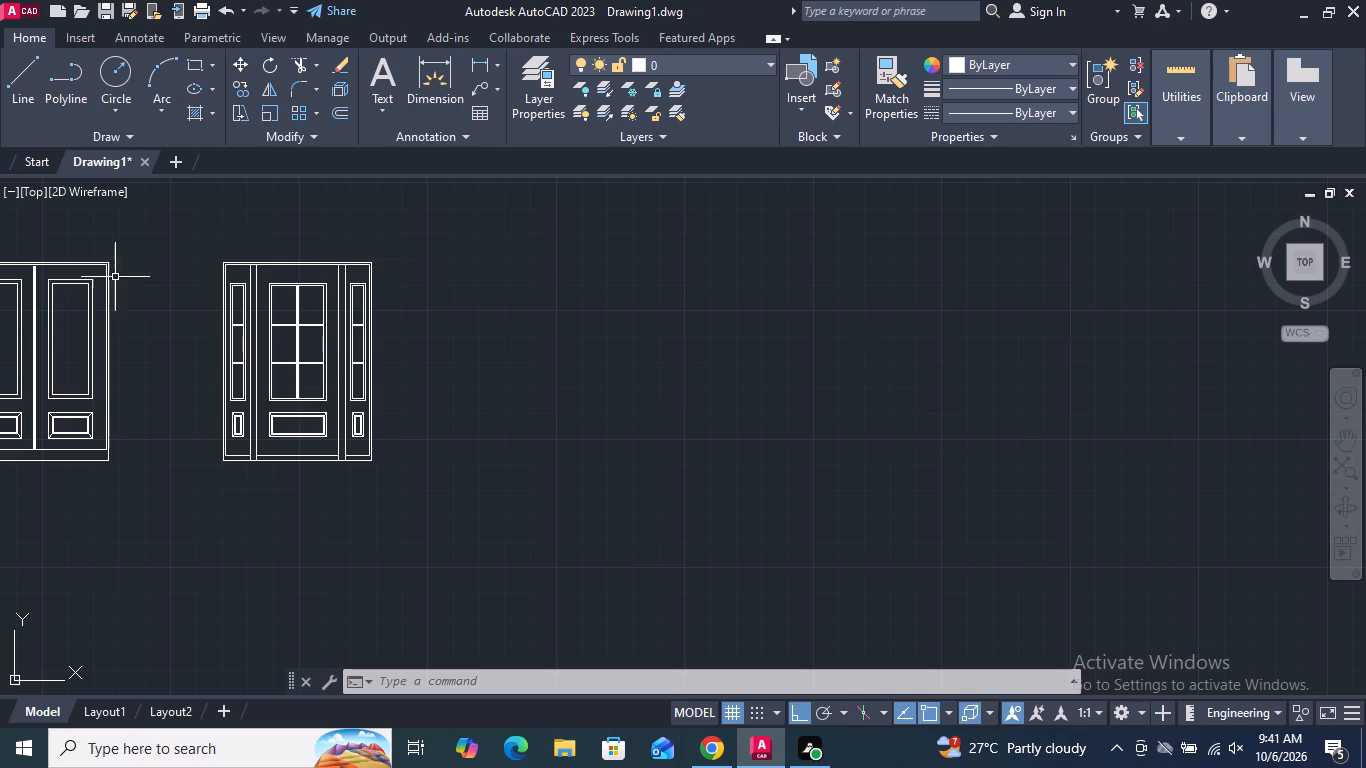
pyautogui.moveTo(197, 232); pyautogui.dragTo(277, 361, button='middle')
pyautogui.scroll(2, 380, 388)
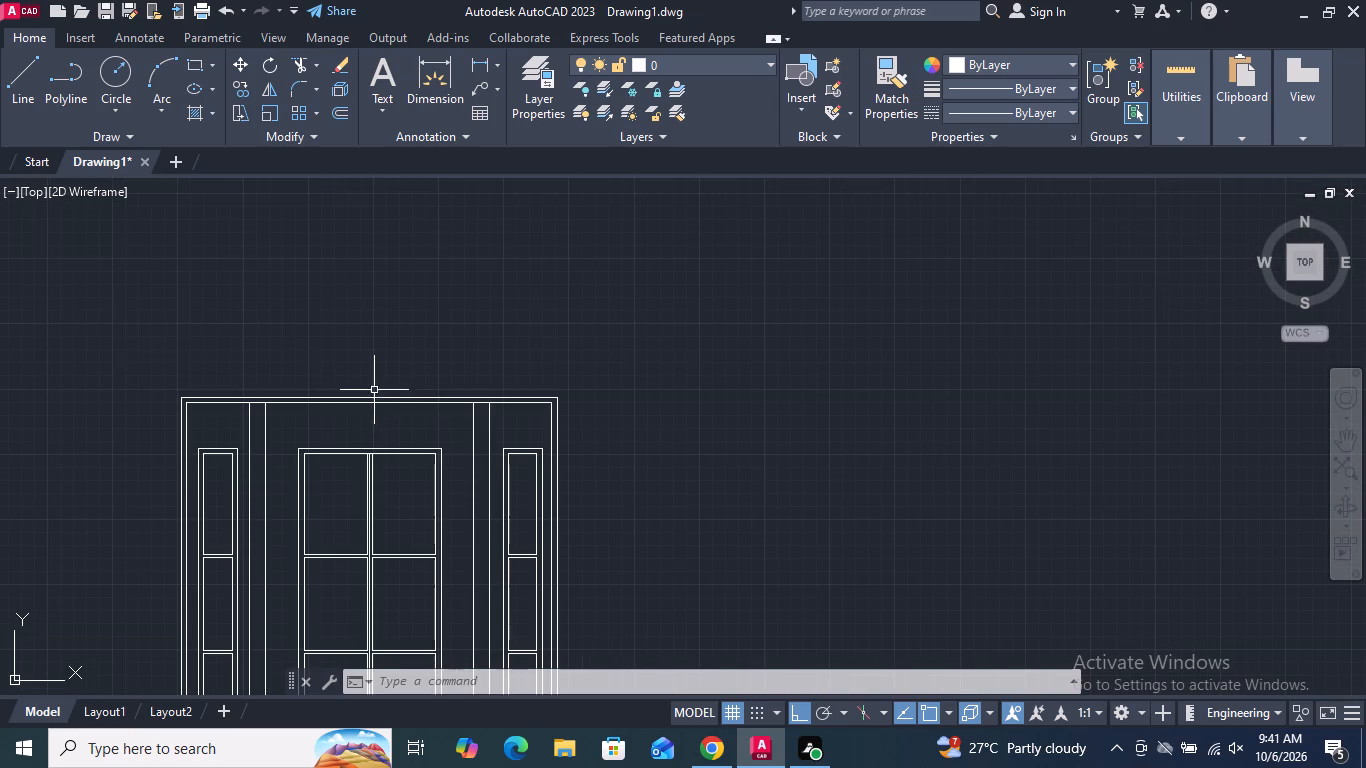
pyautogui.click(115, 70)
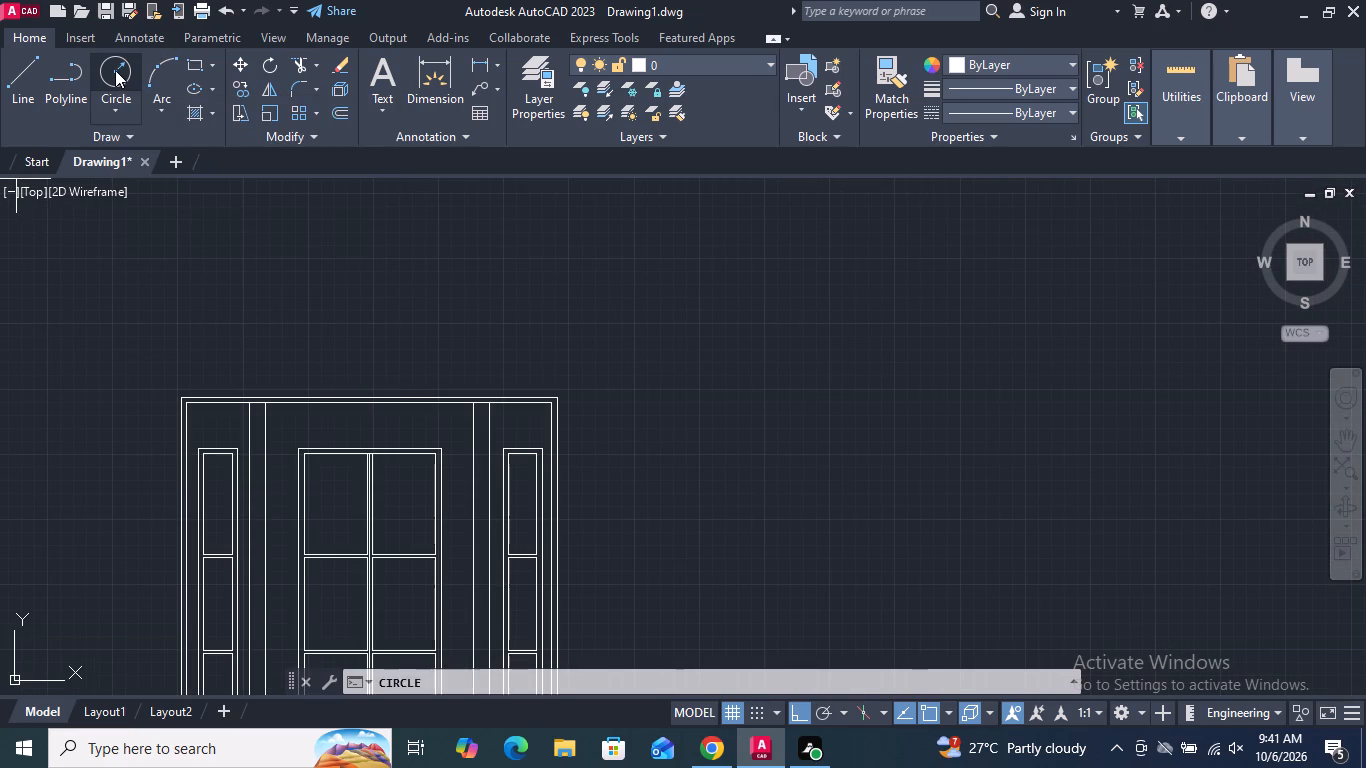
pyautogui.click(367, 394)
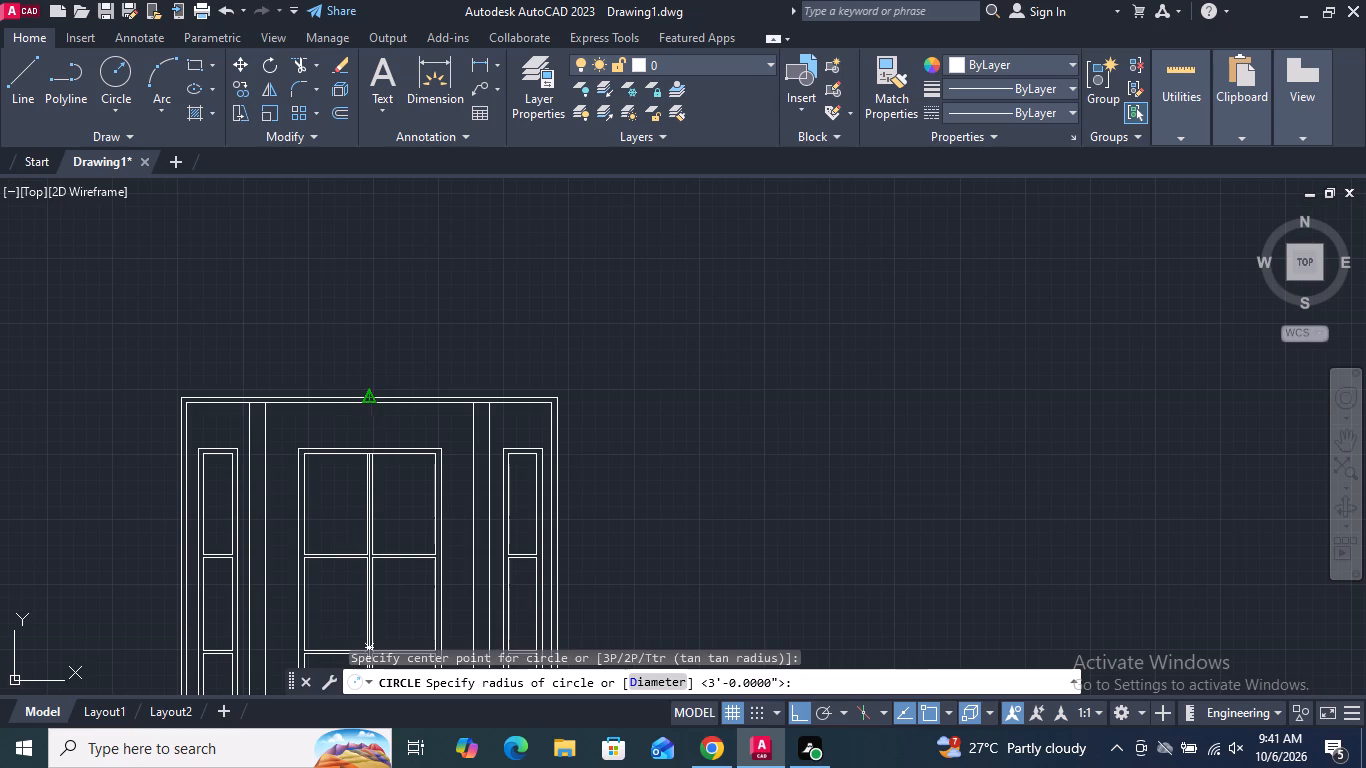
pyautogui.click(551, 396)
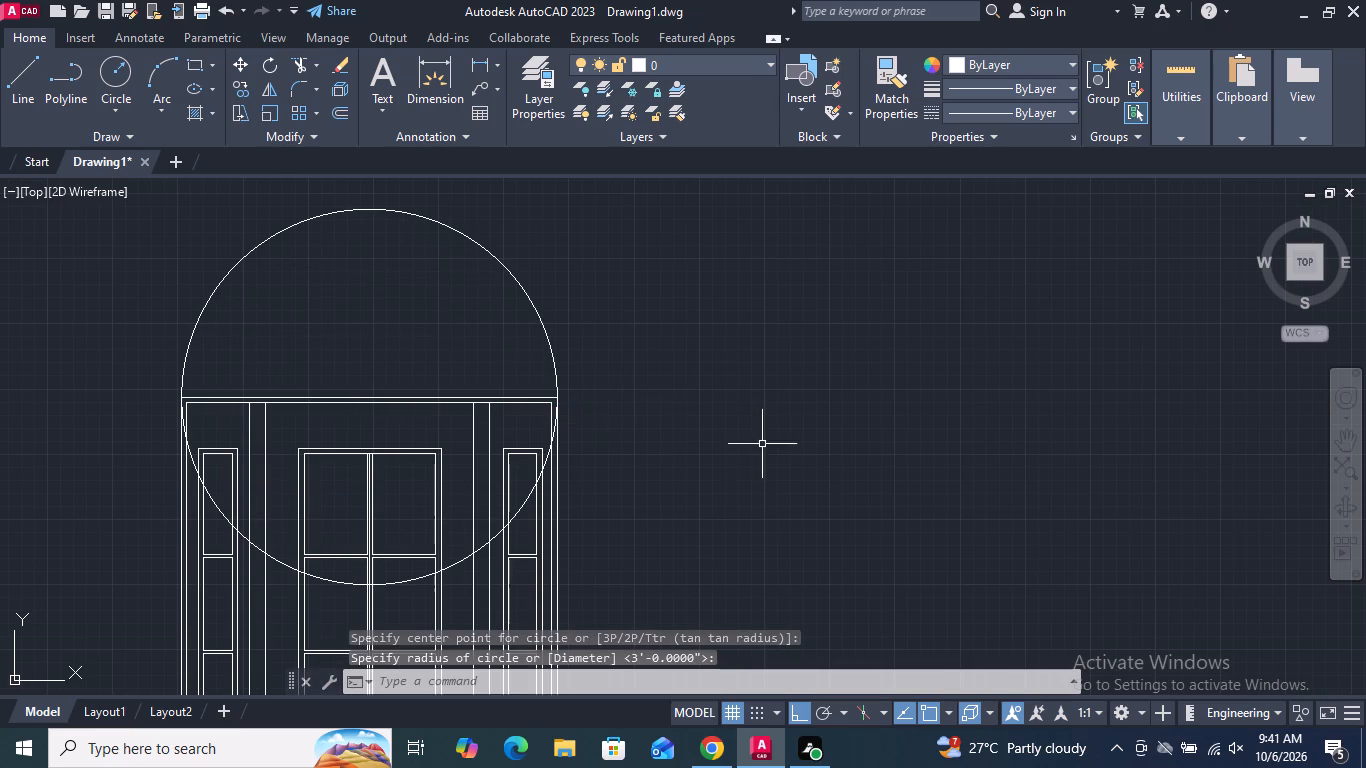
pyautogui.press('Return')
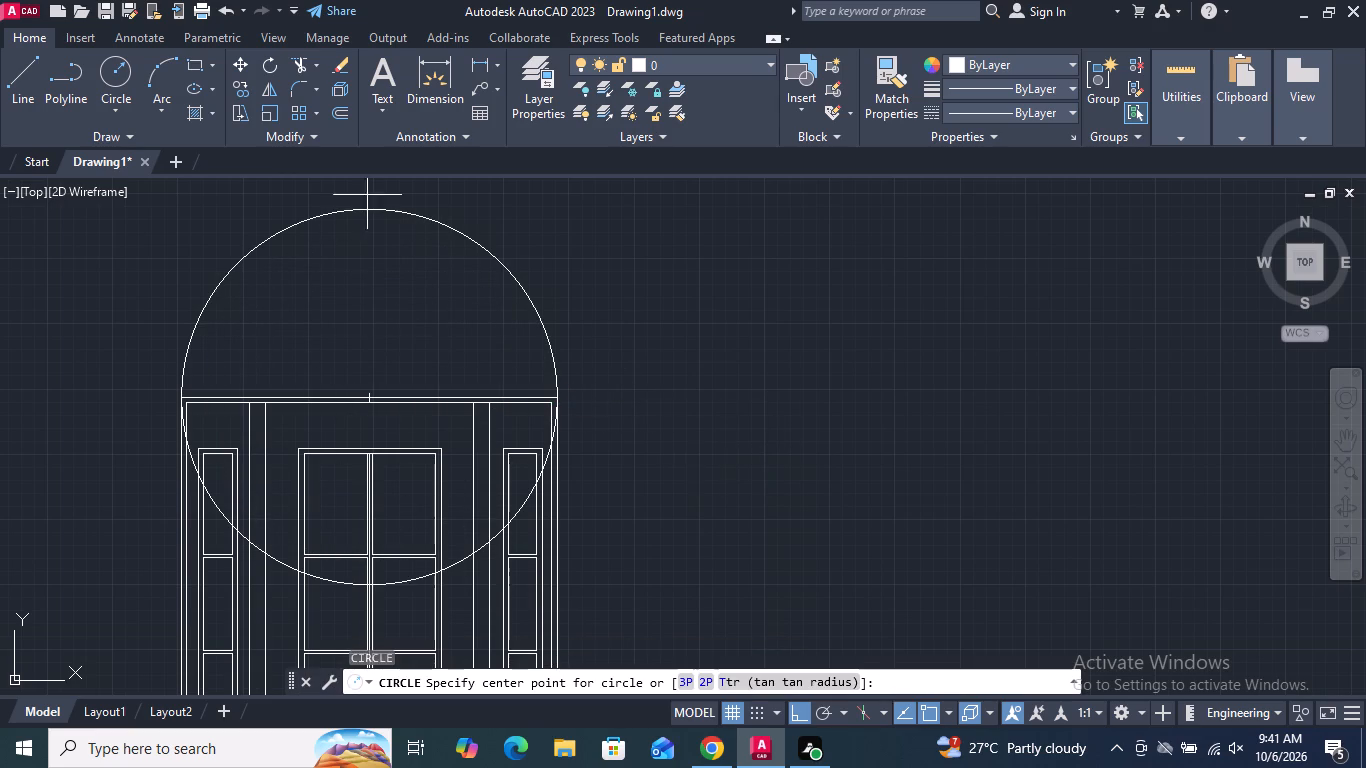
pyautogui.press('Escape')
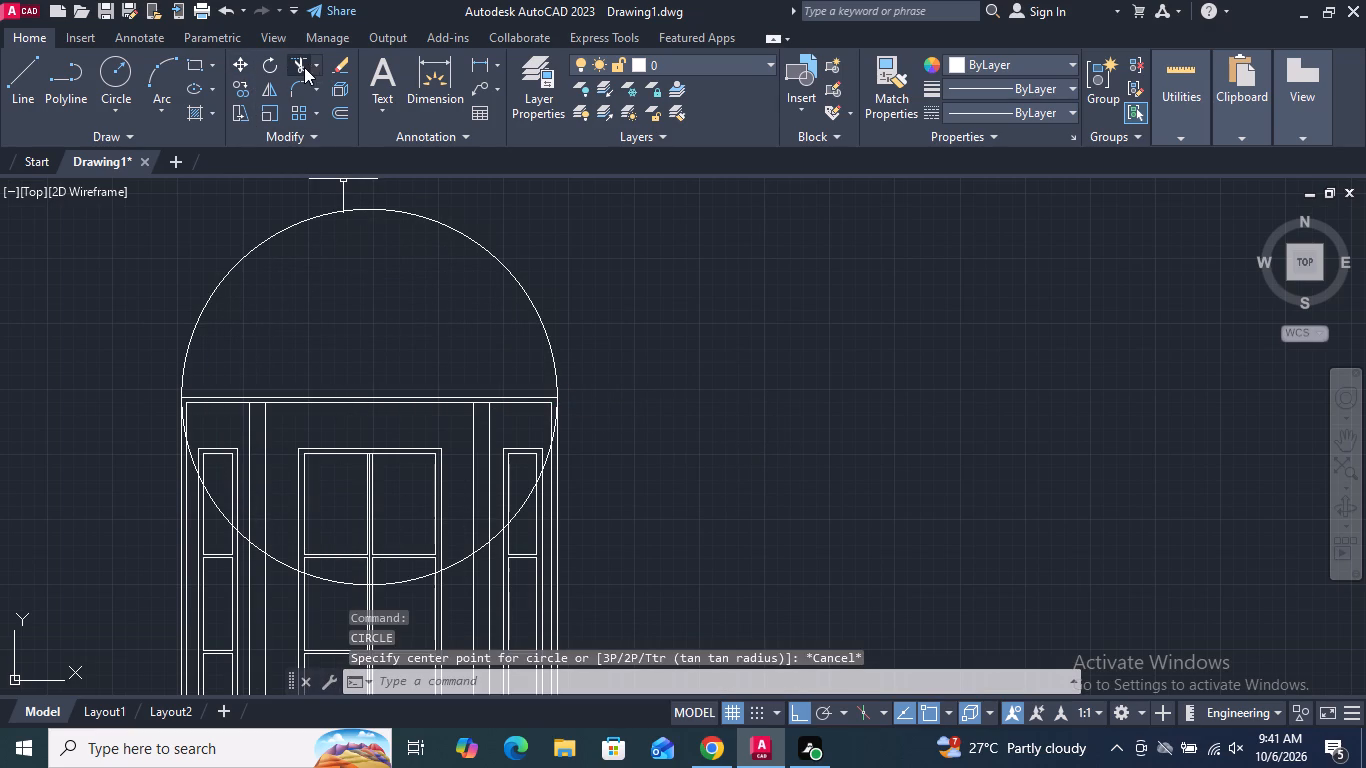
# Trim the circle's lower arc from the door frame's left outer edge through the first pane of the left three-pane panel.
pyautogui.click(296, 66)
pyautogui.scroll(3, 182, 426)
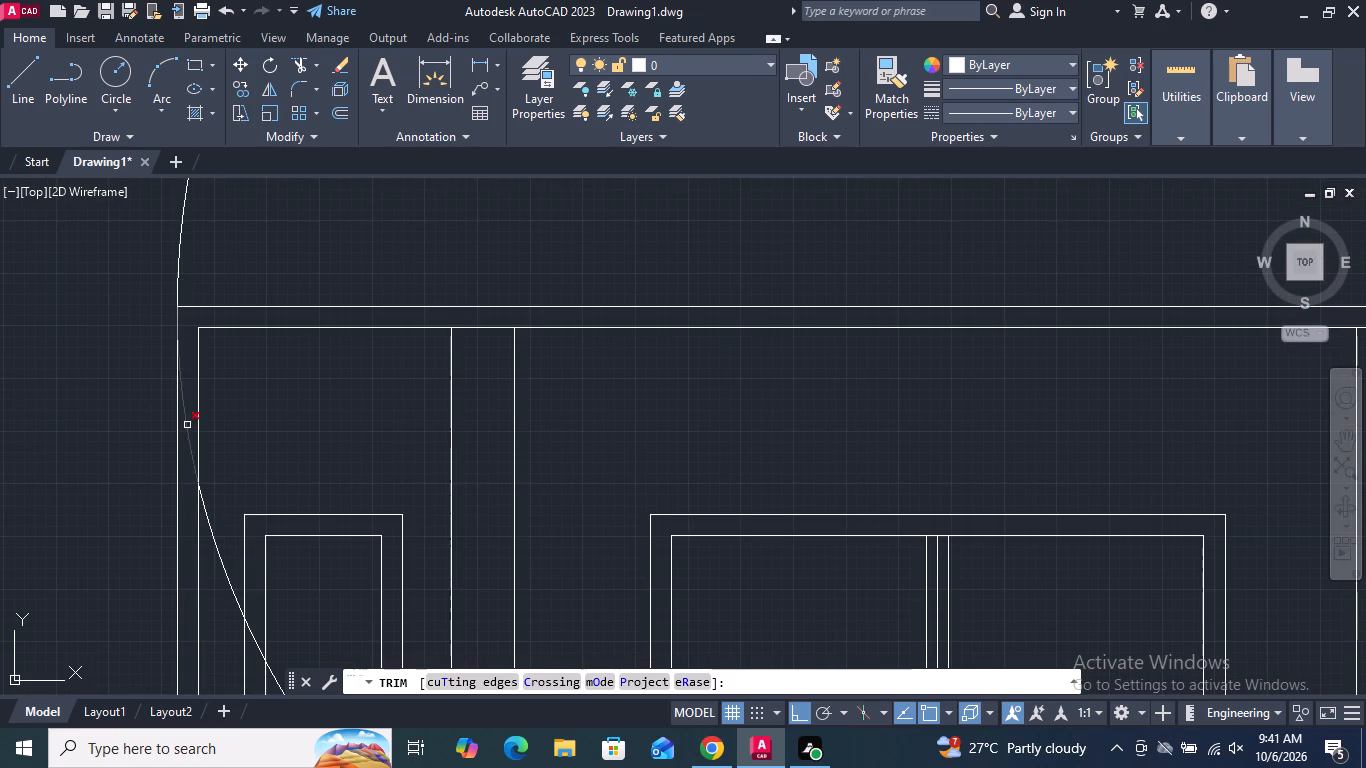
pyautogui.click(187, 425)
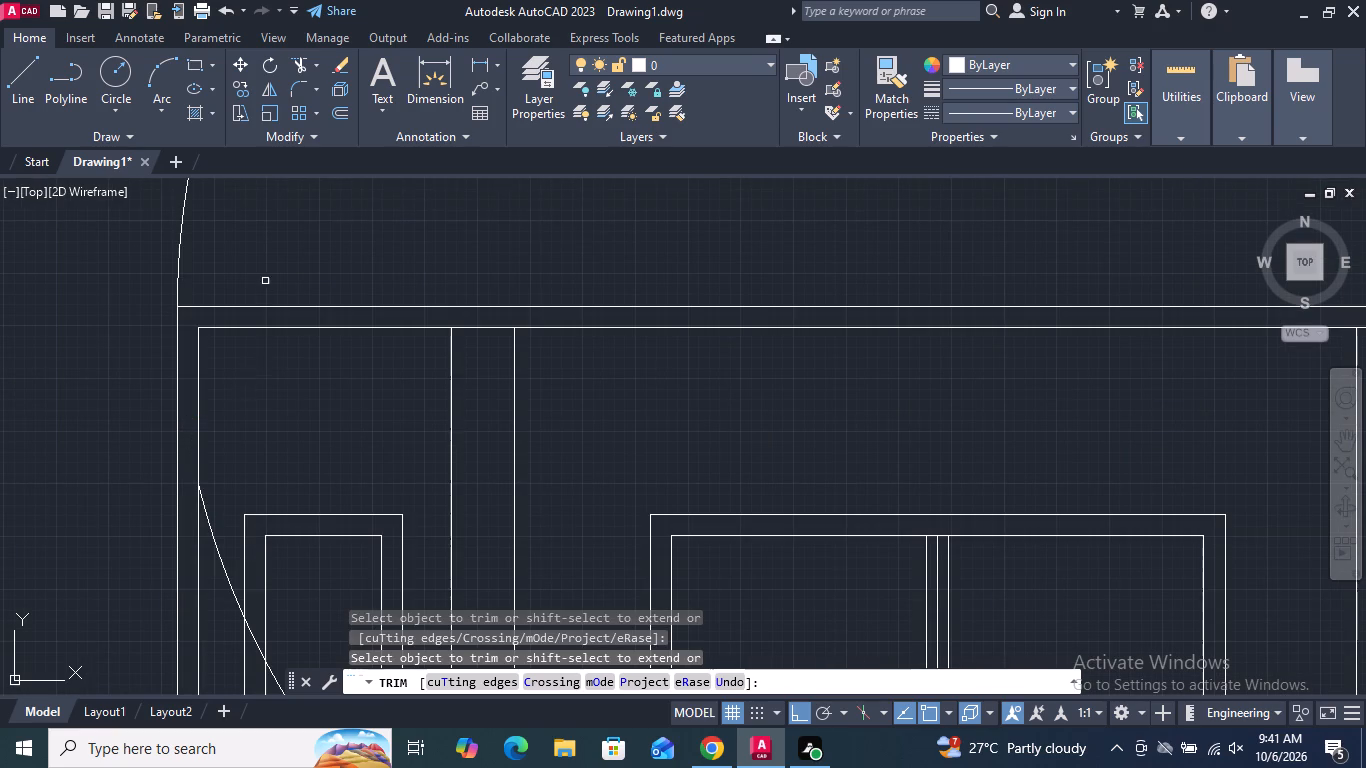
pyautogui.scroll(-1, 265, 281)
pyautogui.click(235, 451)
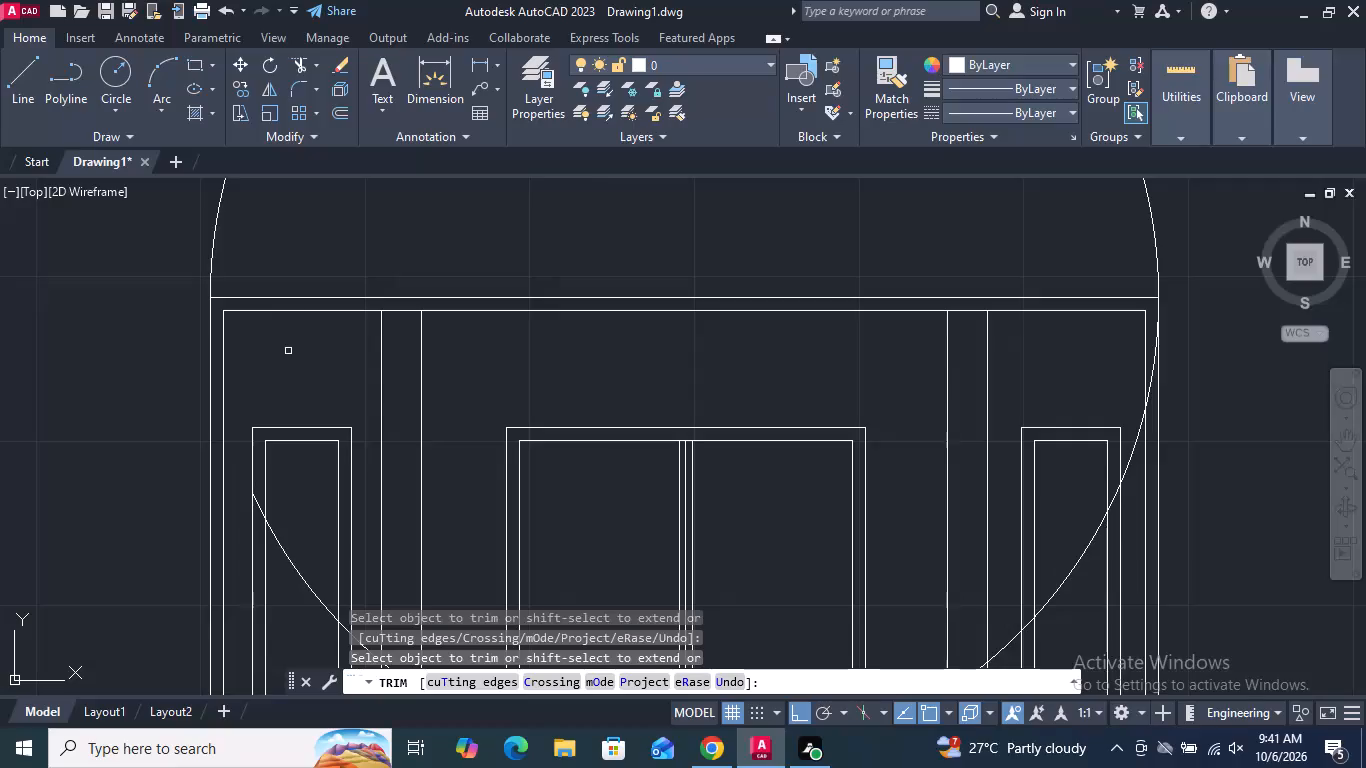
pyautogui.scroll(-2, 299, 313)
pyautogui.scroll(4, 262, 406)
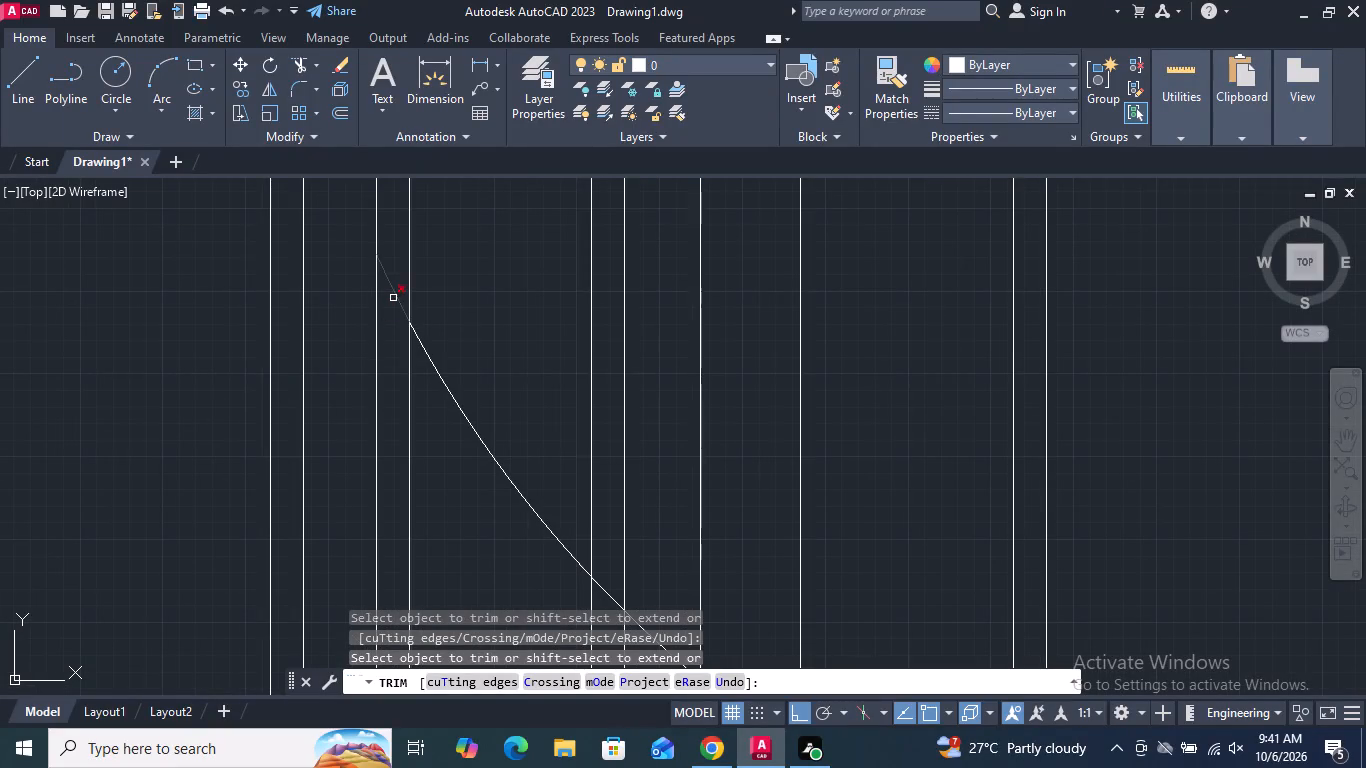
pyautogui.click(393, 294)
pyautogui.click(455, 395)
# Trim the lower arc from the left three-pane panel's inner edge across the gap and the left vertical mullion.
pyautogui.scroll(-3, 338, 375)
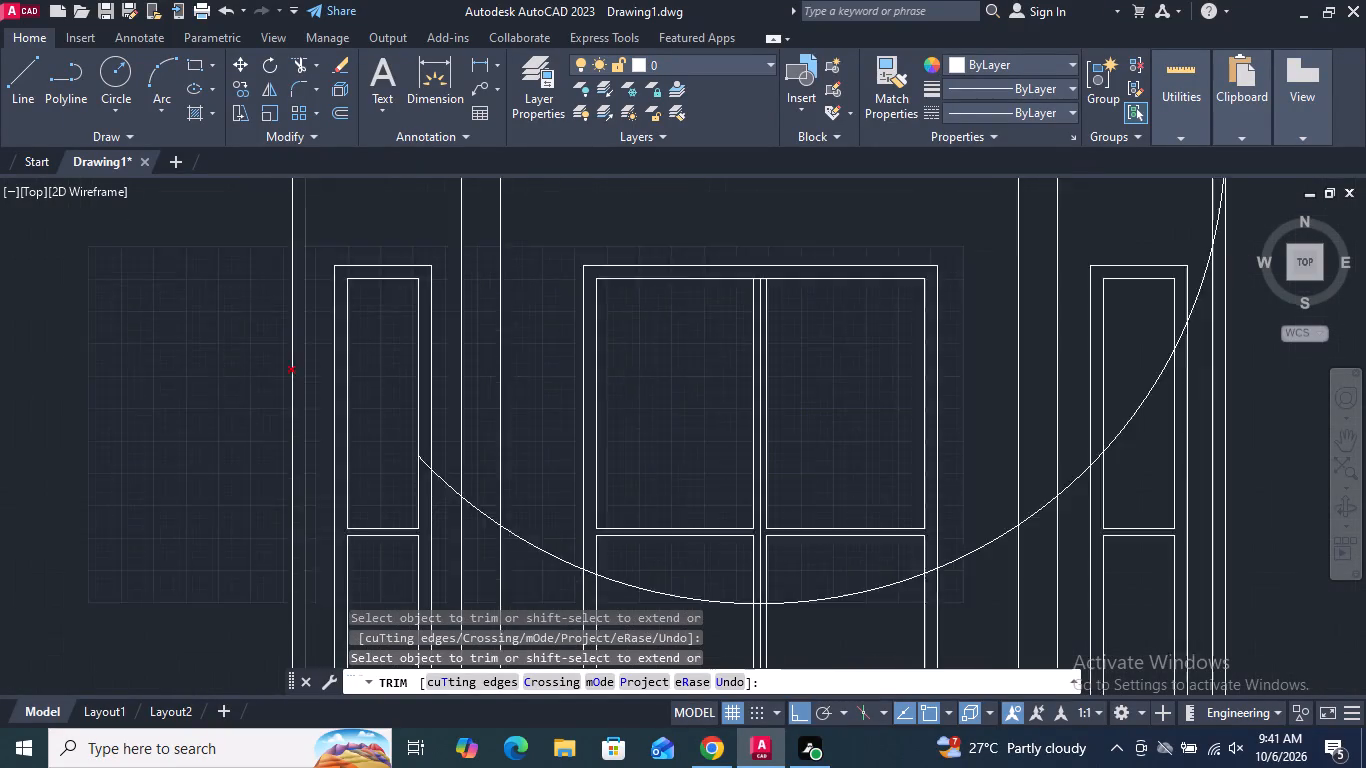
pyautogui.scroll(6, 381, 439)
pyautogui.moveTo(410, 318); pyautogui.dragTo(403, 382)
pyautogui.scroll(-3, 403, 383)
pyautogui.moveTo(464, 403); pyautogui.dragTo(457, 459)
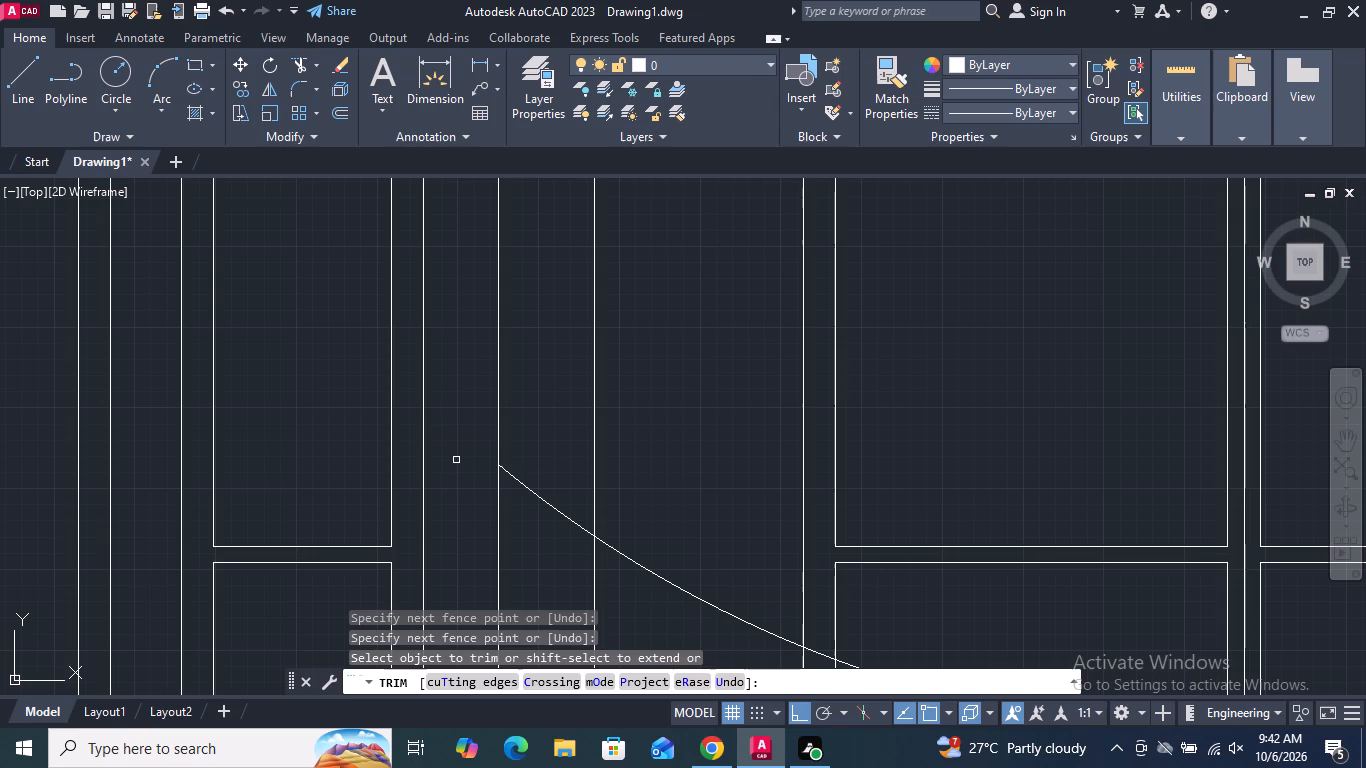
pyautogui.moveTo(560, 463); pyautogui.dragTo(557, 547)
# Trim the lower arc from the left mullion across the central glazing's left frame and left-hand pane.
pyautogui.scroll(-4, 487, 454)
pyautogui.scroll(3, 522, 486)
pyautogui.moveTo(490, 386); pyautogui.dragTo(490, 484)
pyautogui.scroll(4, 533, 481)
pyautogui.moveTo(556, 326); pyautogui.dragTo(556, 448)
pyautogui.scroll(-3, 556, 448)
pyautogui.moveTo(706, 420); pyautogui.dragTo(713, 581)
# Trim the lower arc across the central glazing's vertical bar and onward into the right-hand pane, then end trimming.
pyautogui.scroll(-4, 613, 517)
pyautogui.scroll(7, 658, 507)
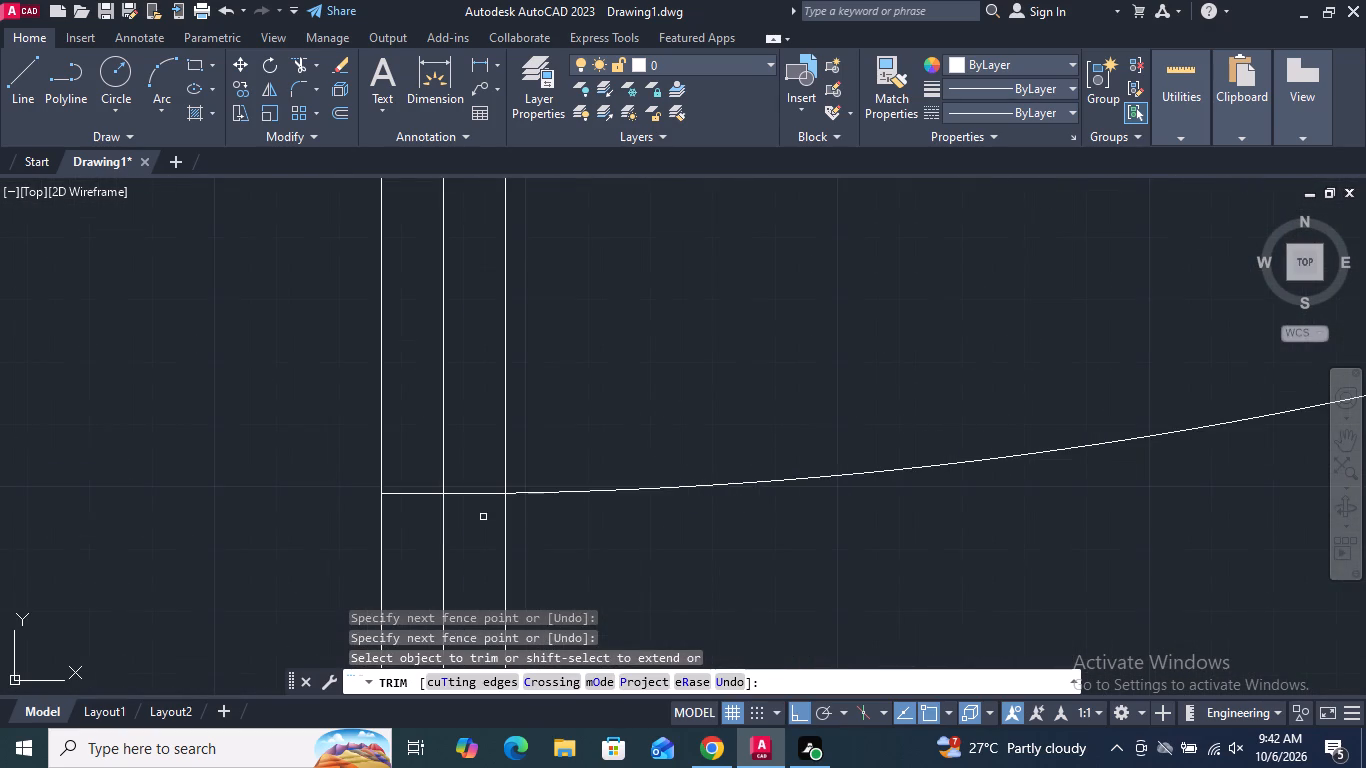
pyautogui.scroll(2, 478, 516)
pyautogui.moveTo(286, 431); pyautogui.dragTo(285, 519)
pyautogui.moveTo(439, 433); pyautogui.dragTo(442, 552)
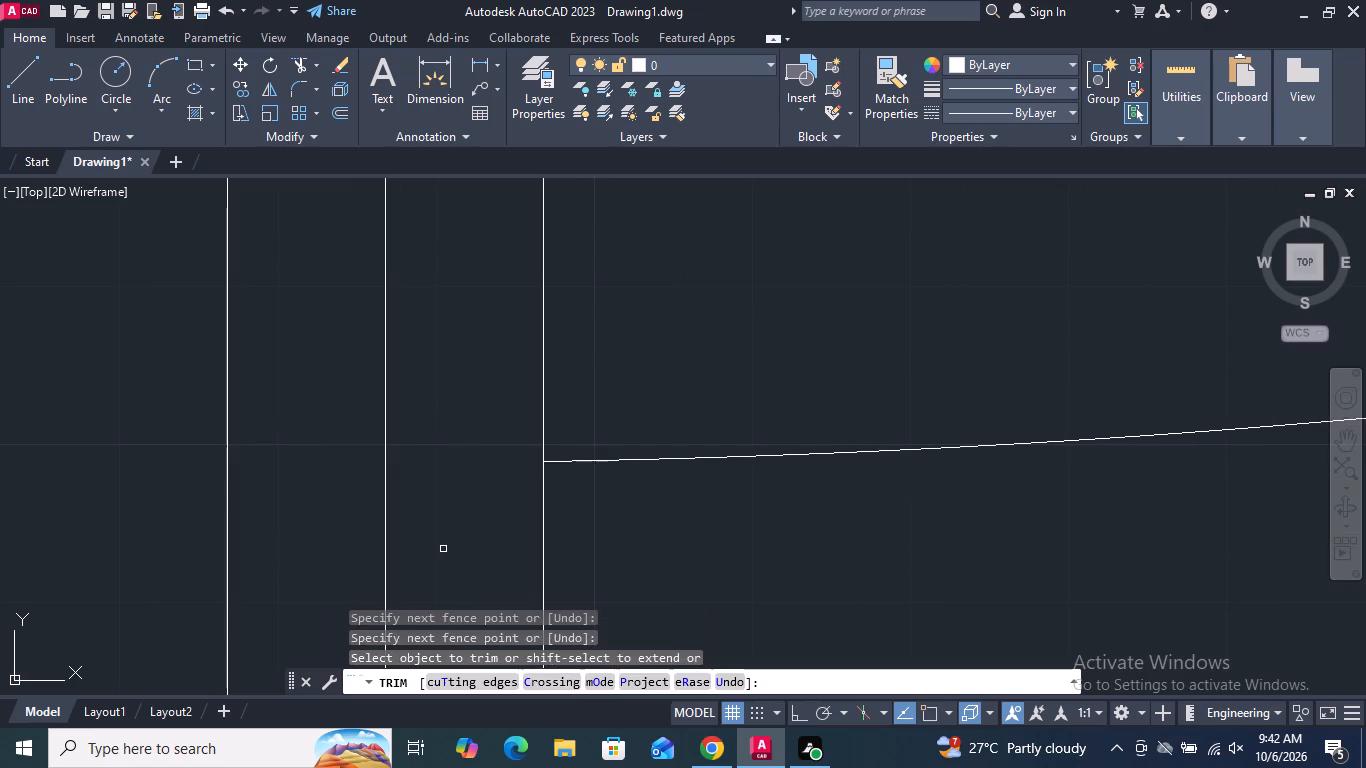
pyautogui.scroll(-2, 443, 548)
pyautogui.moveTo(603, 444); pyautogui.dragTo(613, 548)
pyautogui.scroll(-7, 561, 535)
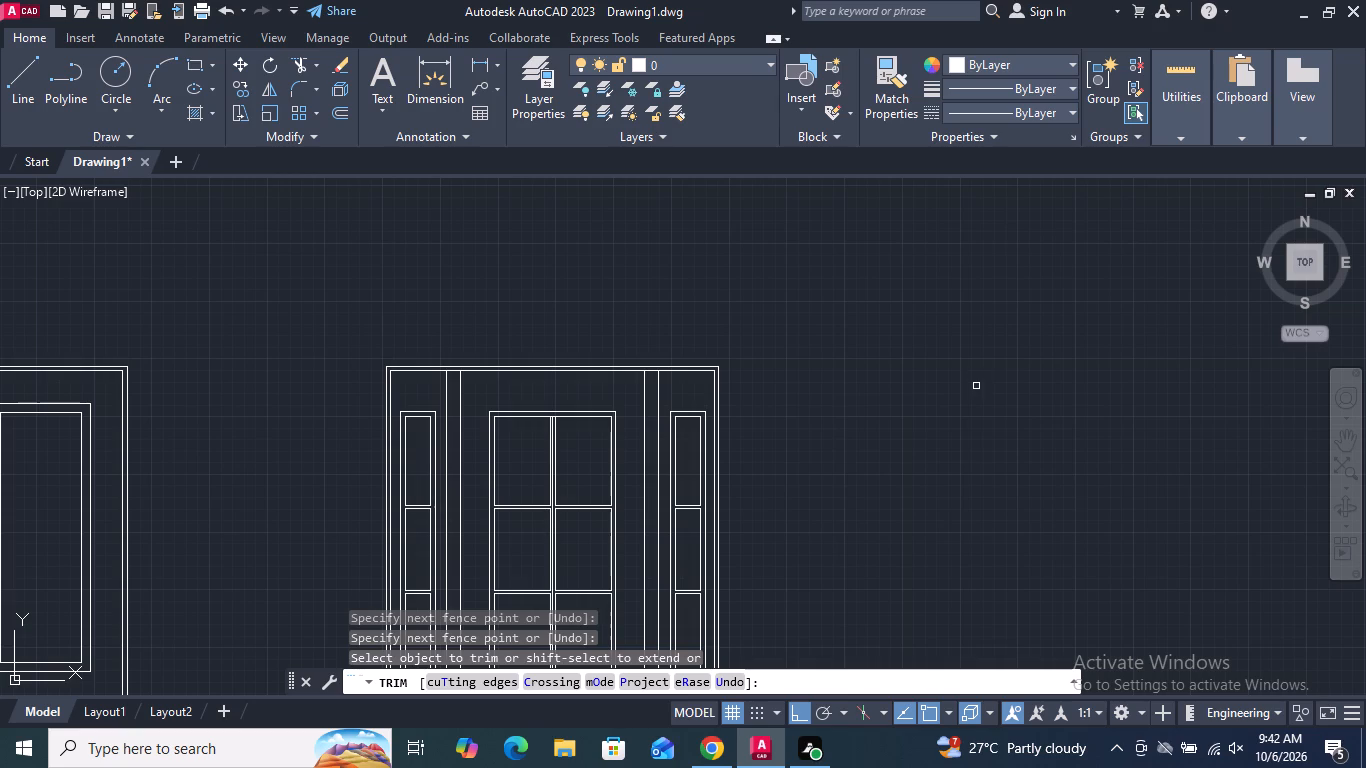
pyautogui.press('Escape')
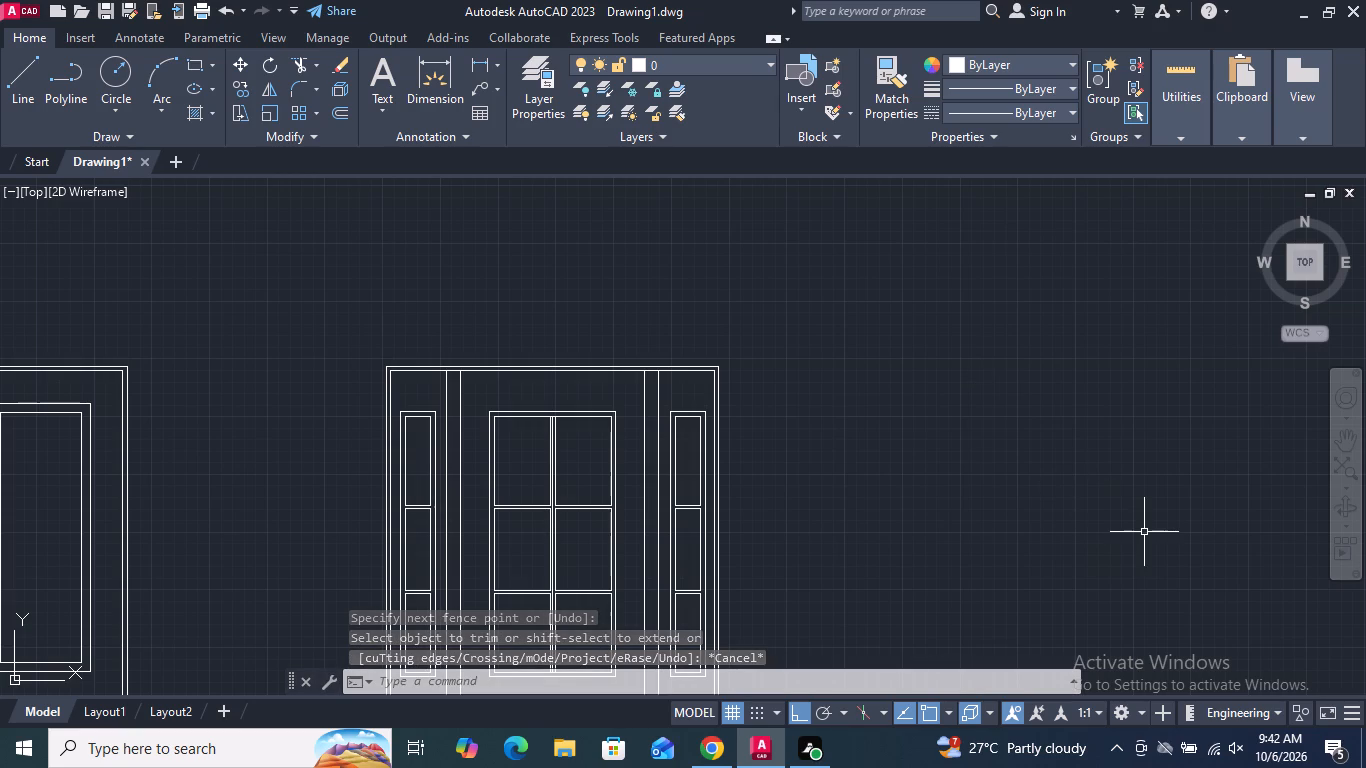
# Redraw the circle centred on the midpoint of the single door frame's top edge, reaching the outer top corner.
pyautogui.click(117, 82)
pyautogui.scroll(1, 542, 339)
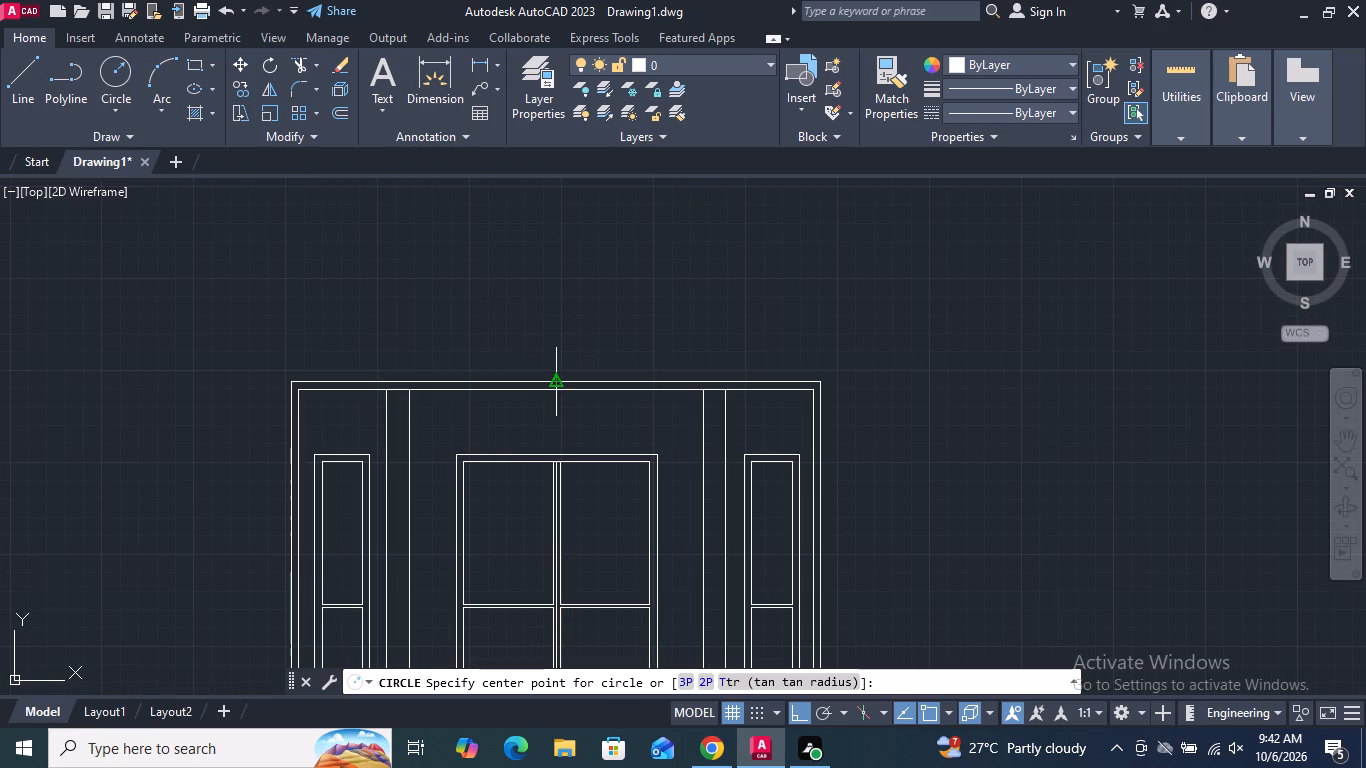
pyautogui.click(556, 382)
pyautogui.click(287, 377)
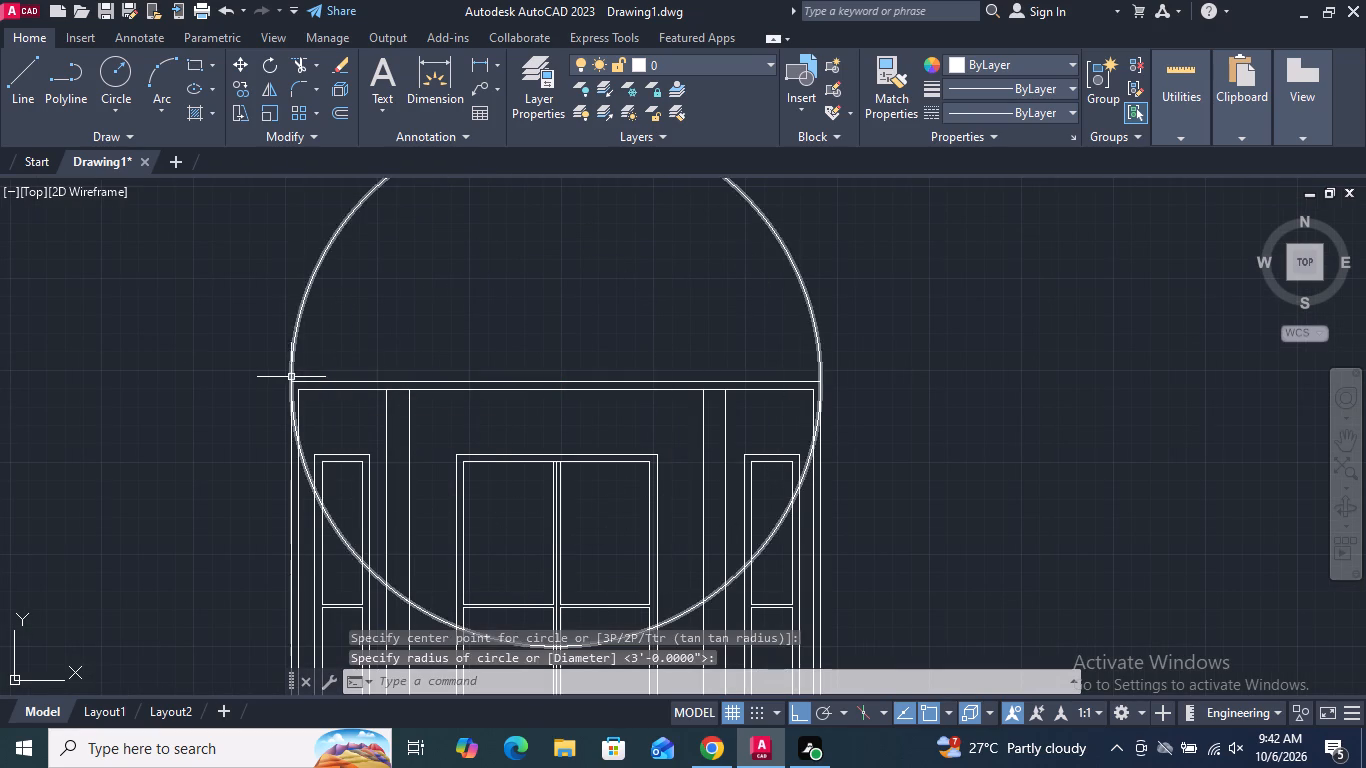
# Trim the circle's lower arc inside both frame jambs and in the gap beside the left three-pane panel.
pyautogui.click(300, 65)
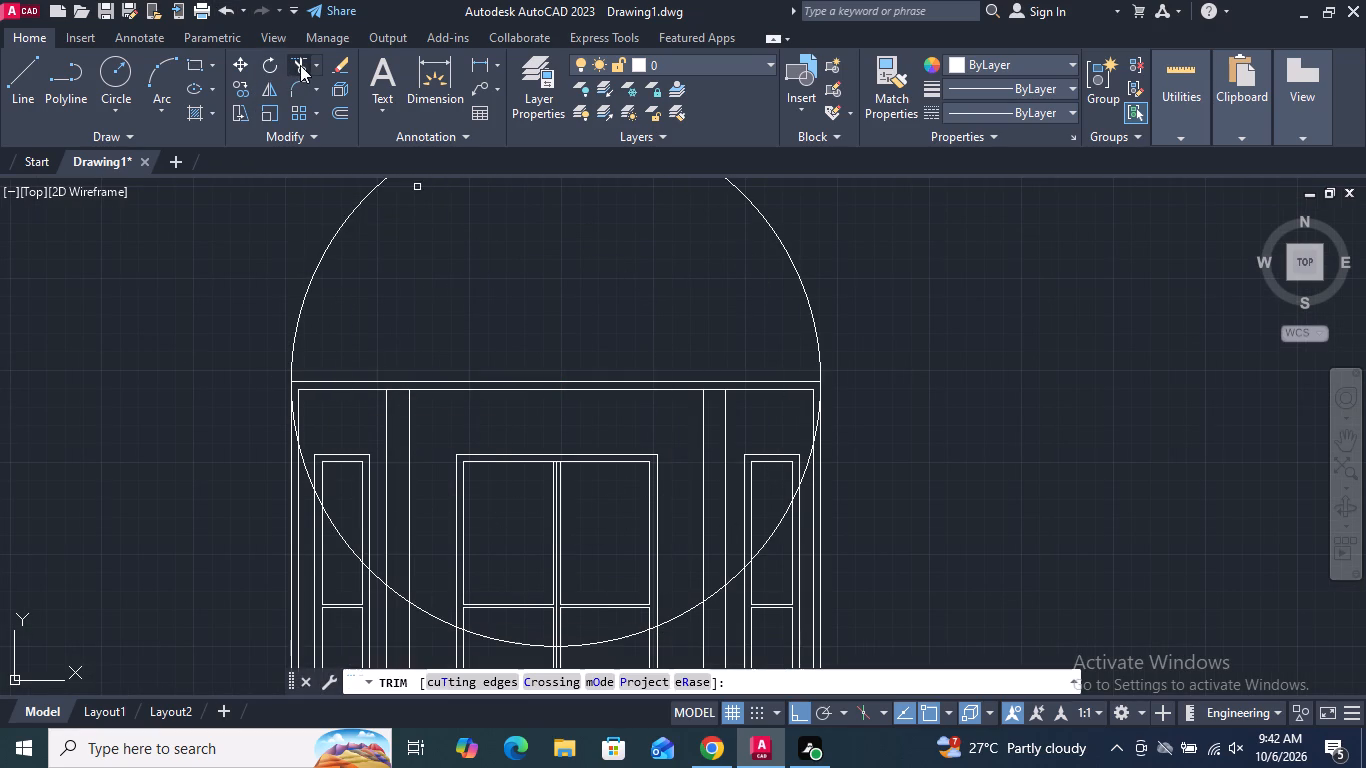
pyautogui.scroll(4, 814, 412)
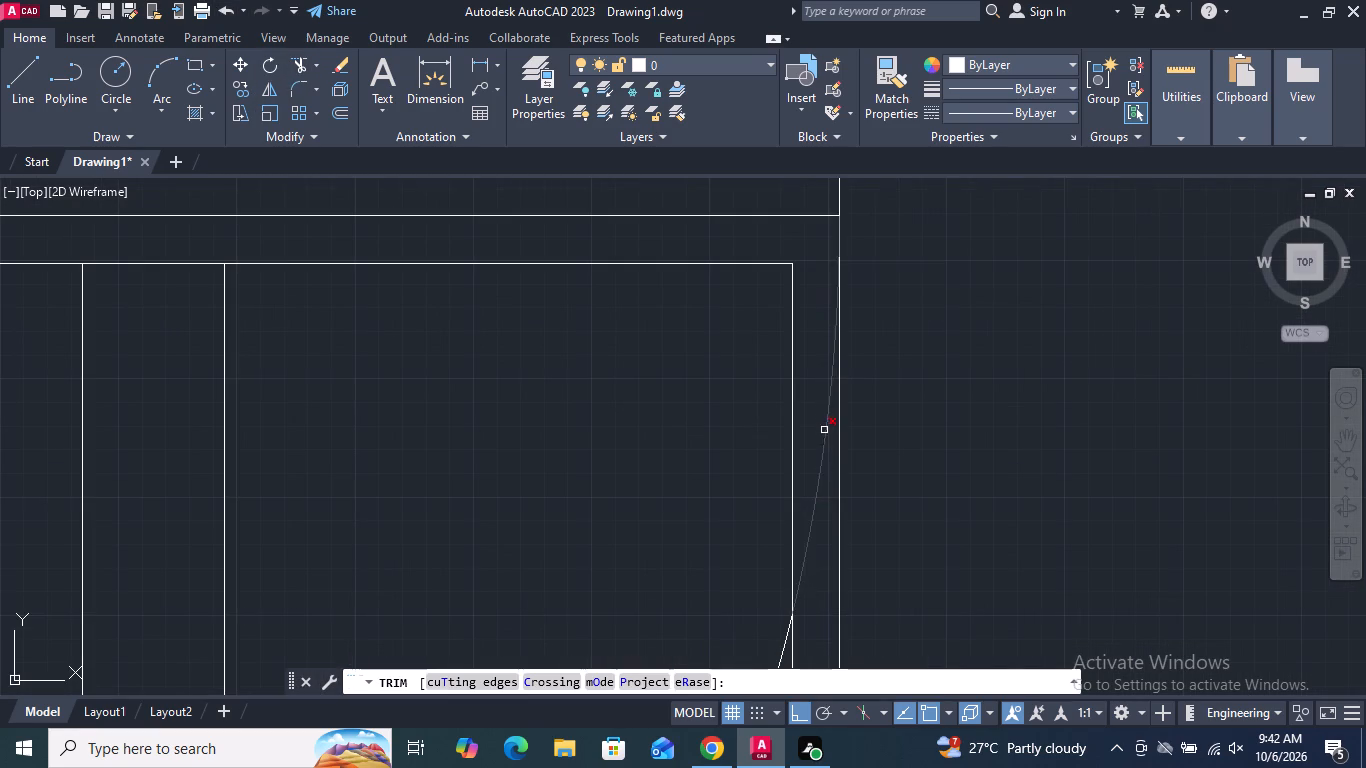
pyautogui.click(824, 430)
pyautogui.scroll(-3, 822, 428)
pyautogui.scroll(-1, 560, 430)
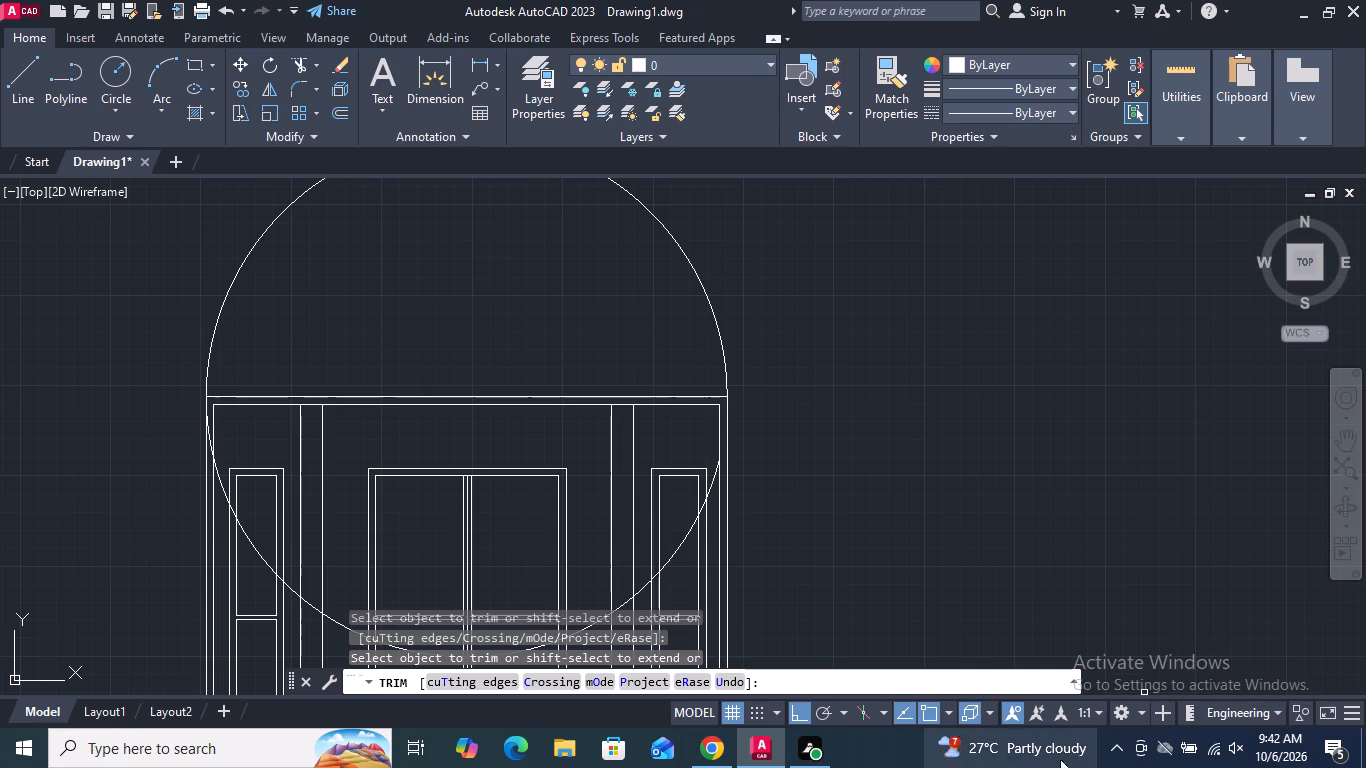
pyautogui.scroll(3, 176, 451)
pyautogui.scroll(1, 264, 421)
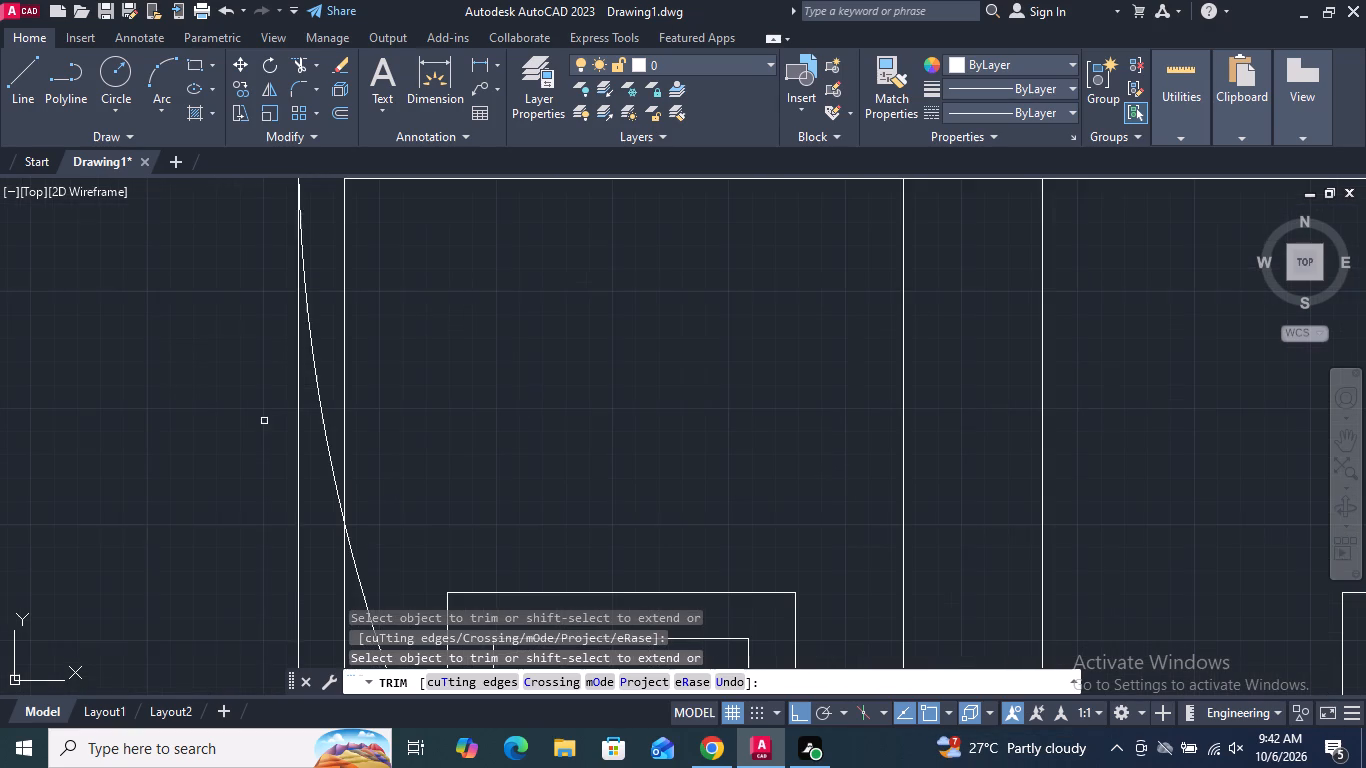
pyautogui.click(316, 391)
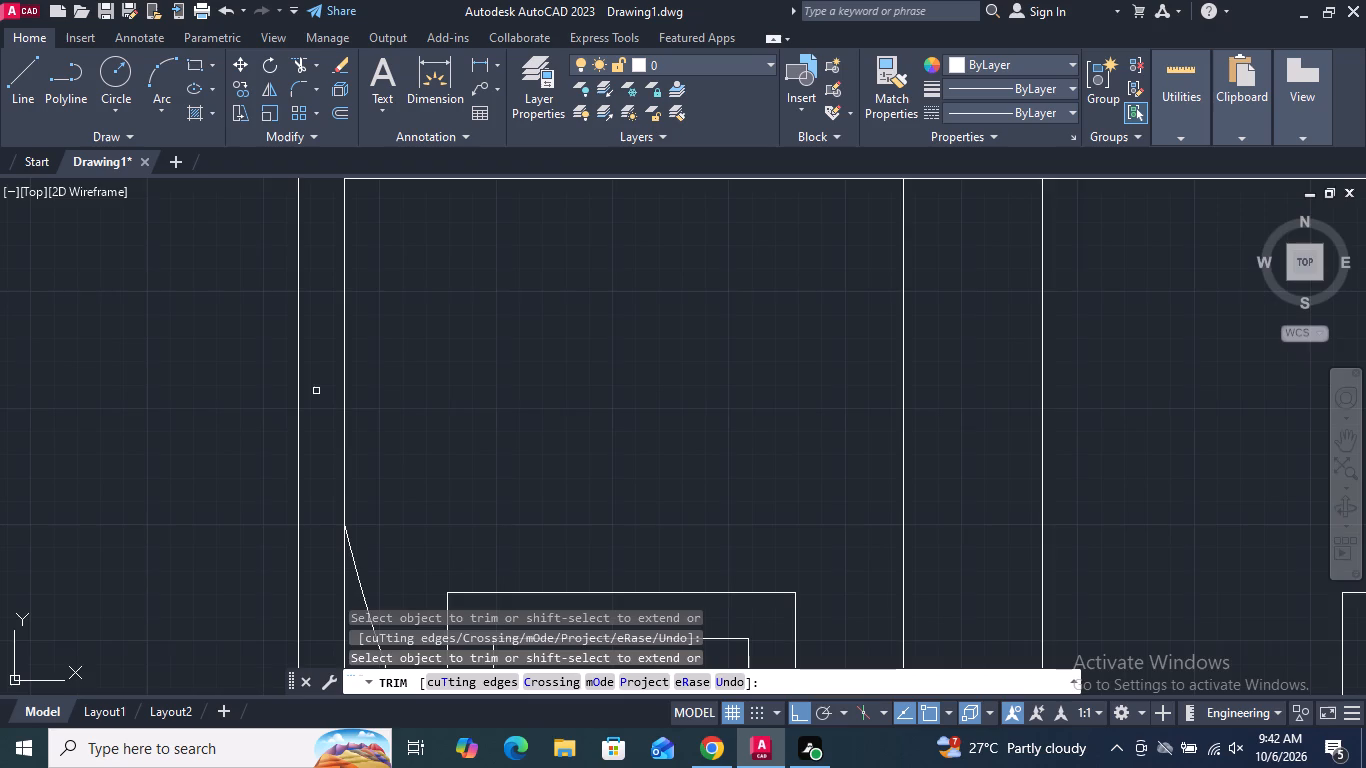
pyautogui.scroll(-3, 316, 391)
pyautogui.scroll(2, 350, 476)
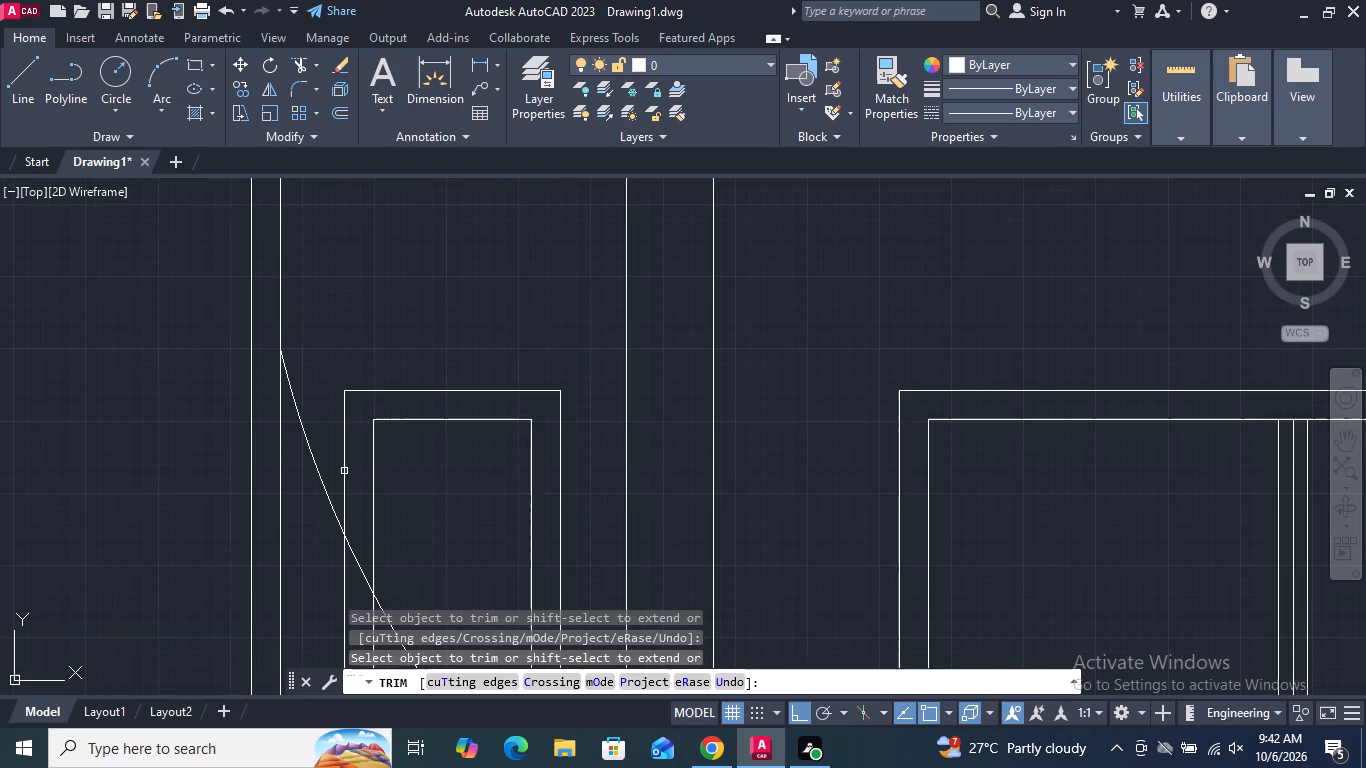
pyautogui.moveTo(329, 453); pyautogui.dragTo(316, 484)
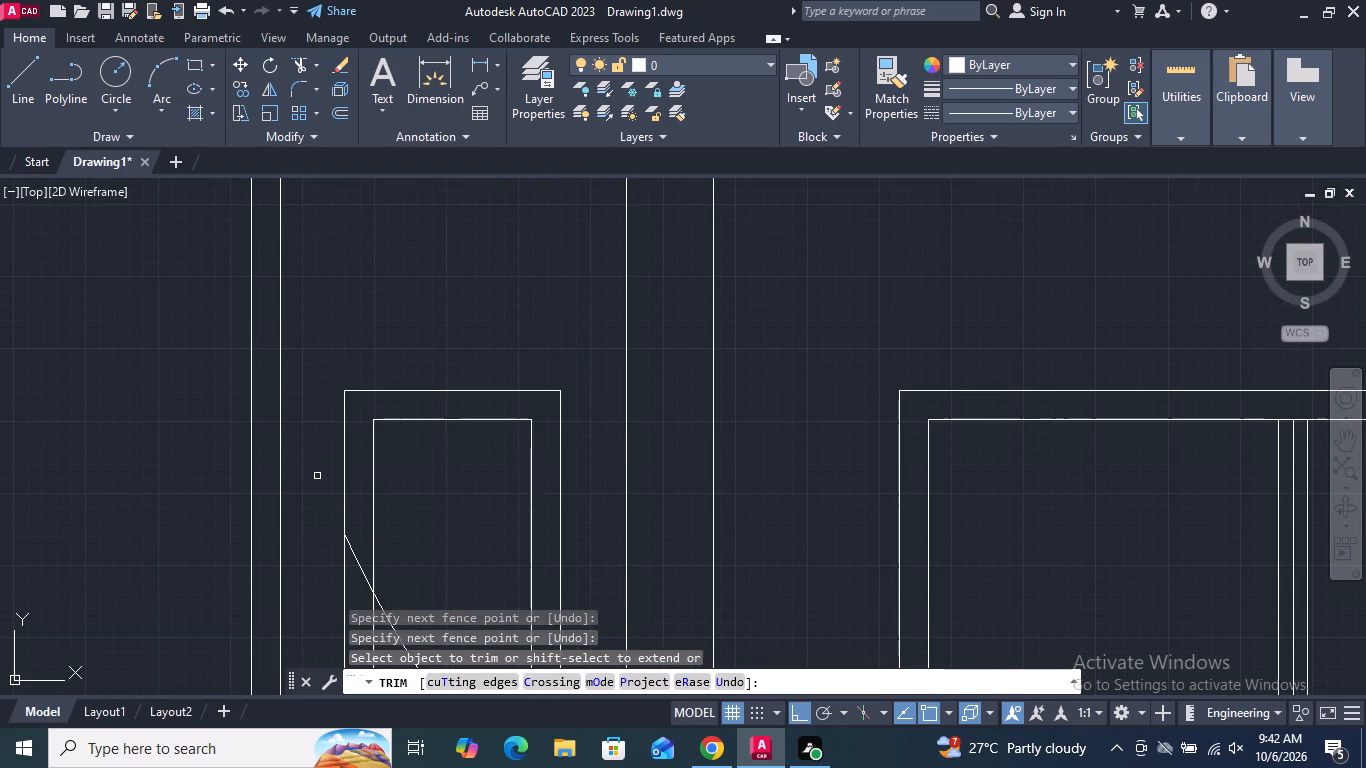
# Trim the lower arc from the right frame jamb across the right three-pane panel's outer border and its pane.
pyautogui.scroll(-3, 383, 318)
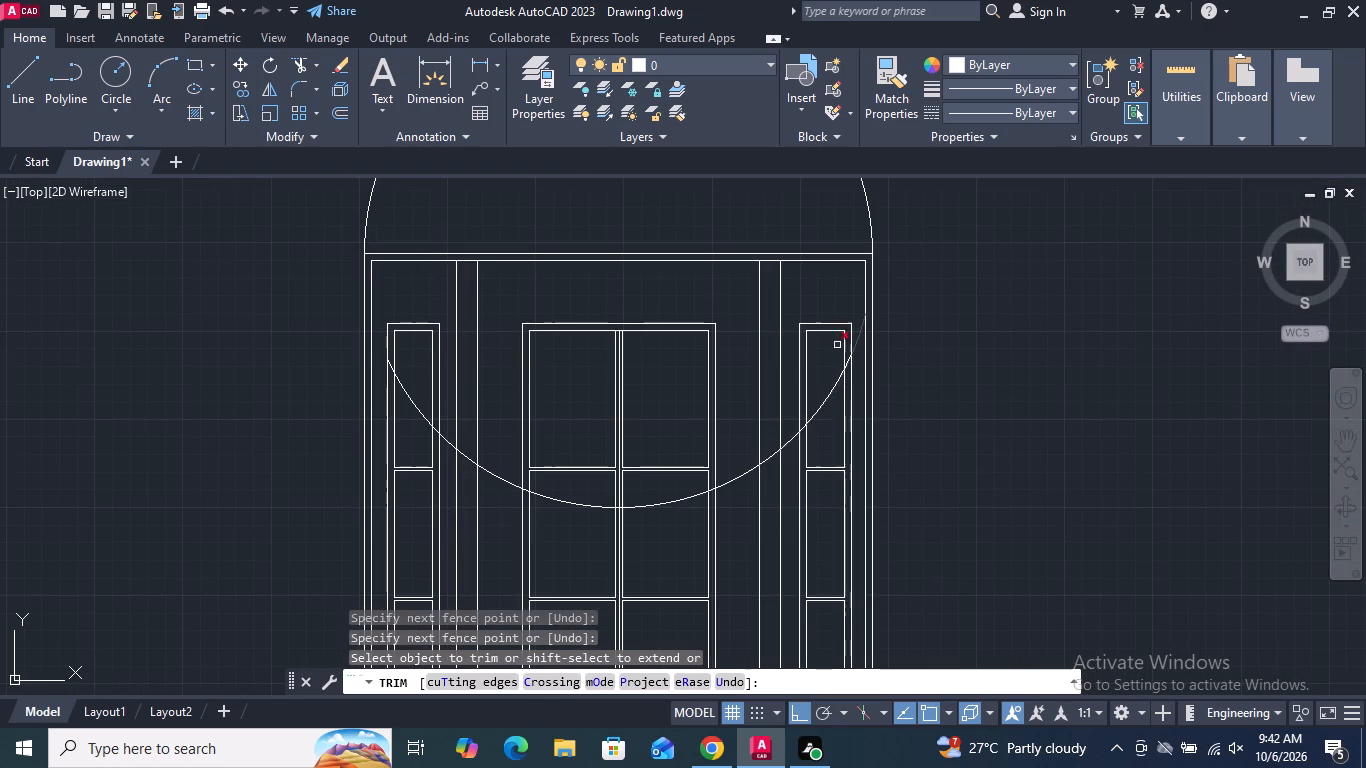
pyautogui.scroll(6, 873, 342)
pyautogui.moveTo(667, 244); pyautogui.dragTo(714, 335)
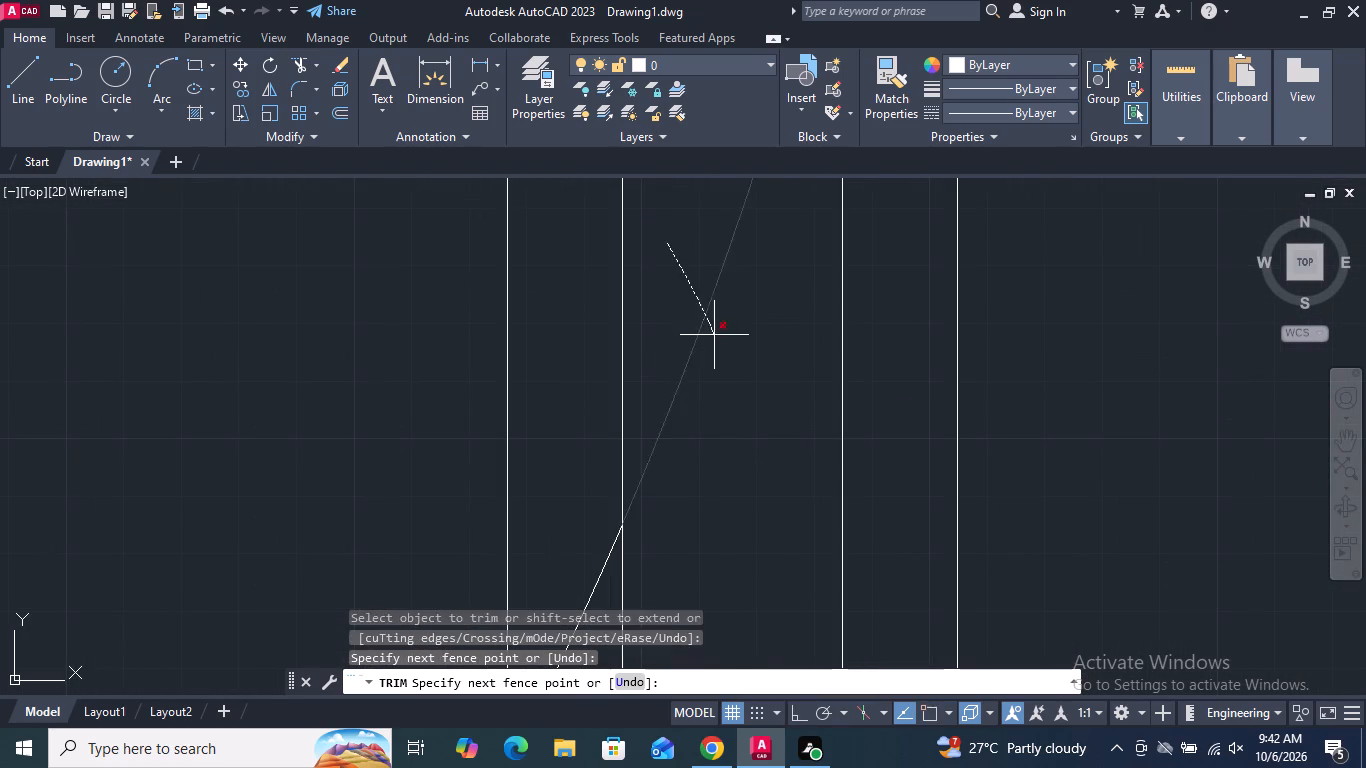
pyautogui.moveTo(714, 335); pyautogui.dragTo(716, 335)
pyautogui.scroll(-4, 720, 330)
pyautogui.scroll(3, 707, 386)
pyautogui.moveTo(669, 340); pyautogui.dragTo(673, 354)
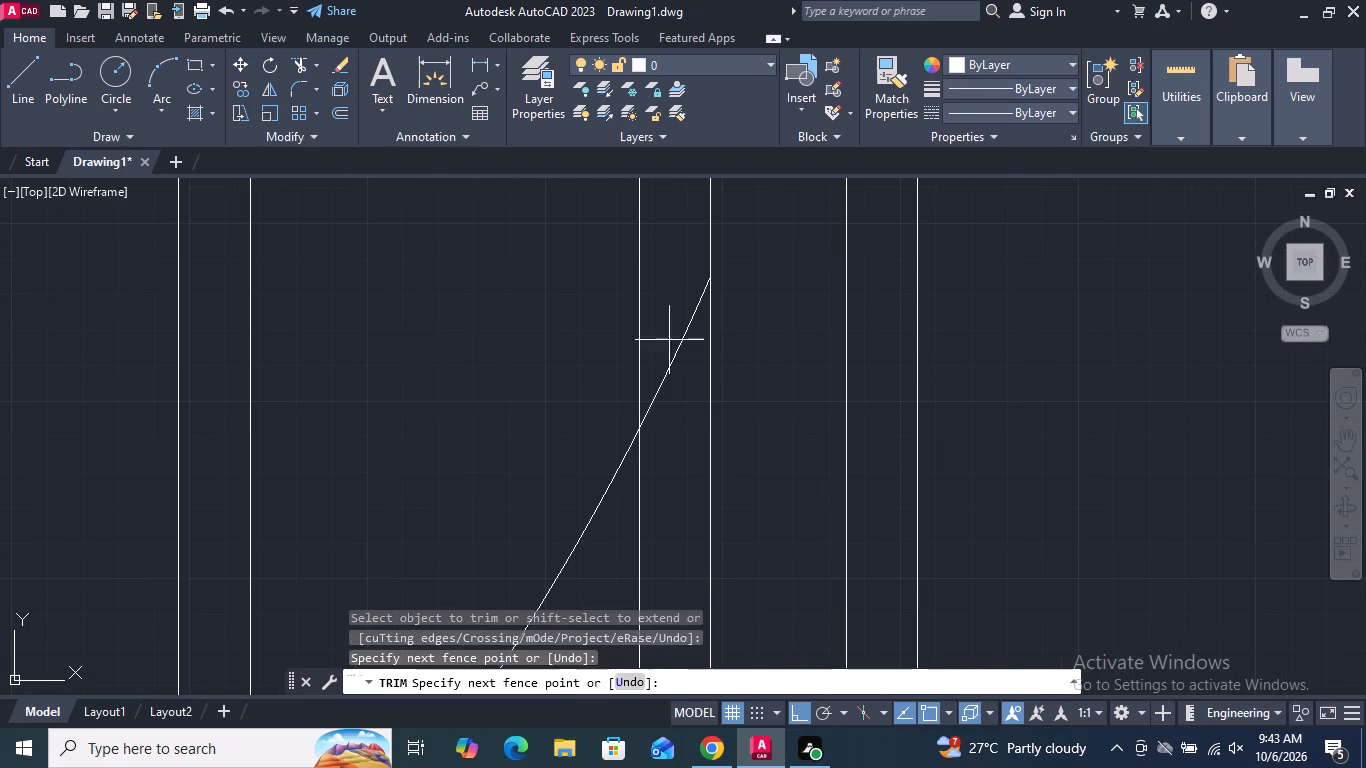
pyautogui.moveTo(673, 354); pyautogui.dragTo(673, 374)
pyautogui.scroll(-3, 673, 374)
pyautogui.moveTo(649, 406); pyautogui.dragTo(642, 438)
pyautogui.scroll(-2, 652, 413)
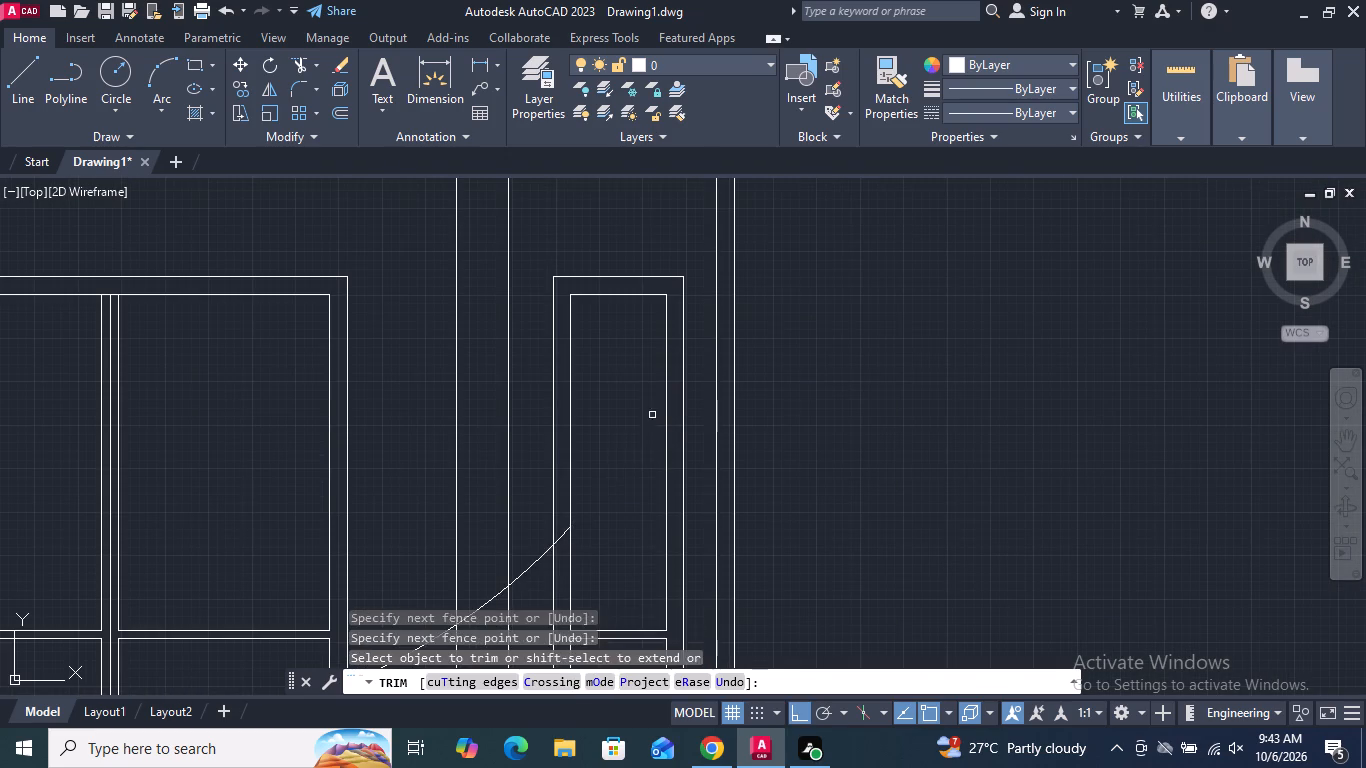
# Trim the lower arc from the right panel's inner border across the right mullion up to the central glazing frame.
pyautogui.scroll(-2, 652, 413)
pyautogui.scroll(7, 641, 431)
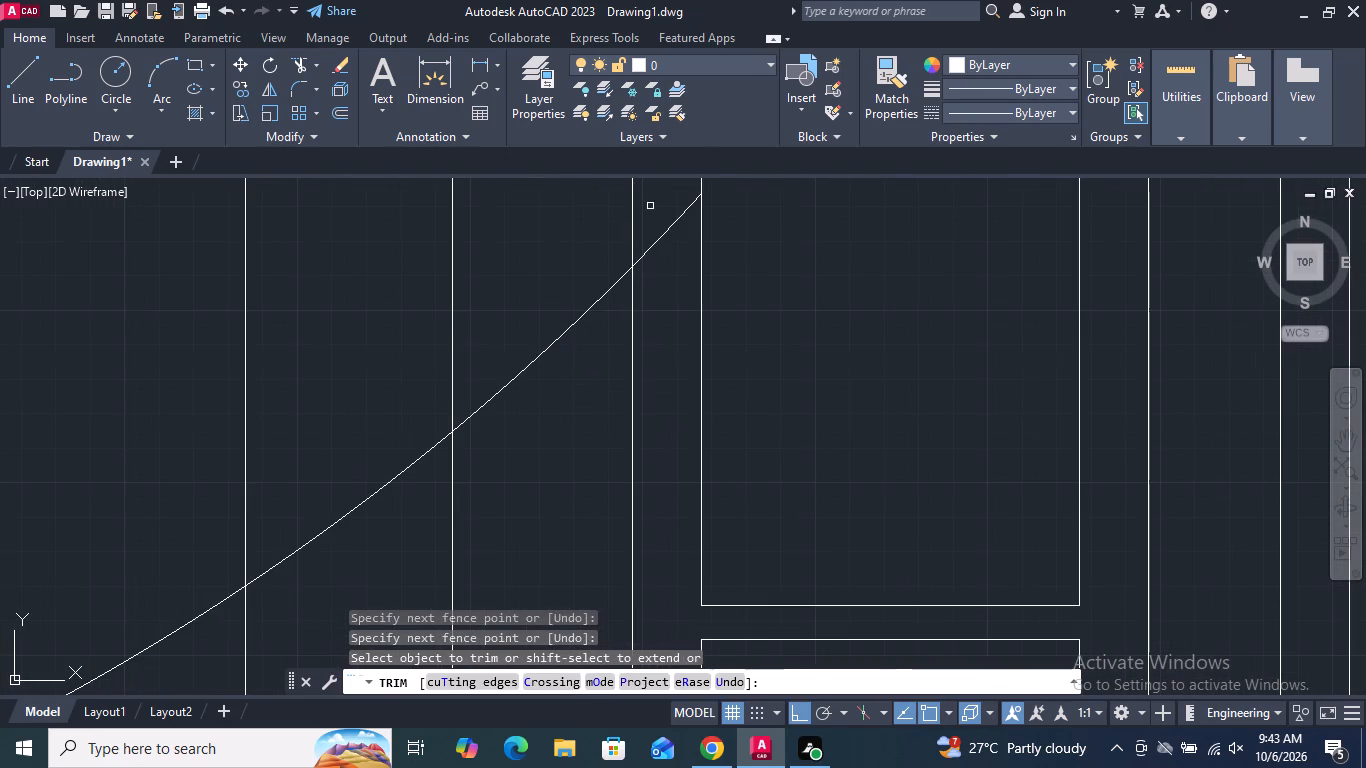
pyautogui.moveTo(652, 205); pyautogui.dragTo(663, 288)
pyautogui.moveTo(554, 265); pyautogui.dragTo(554, 375)
pyautogui.scroll(-2, 554, 375)
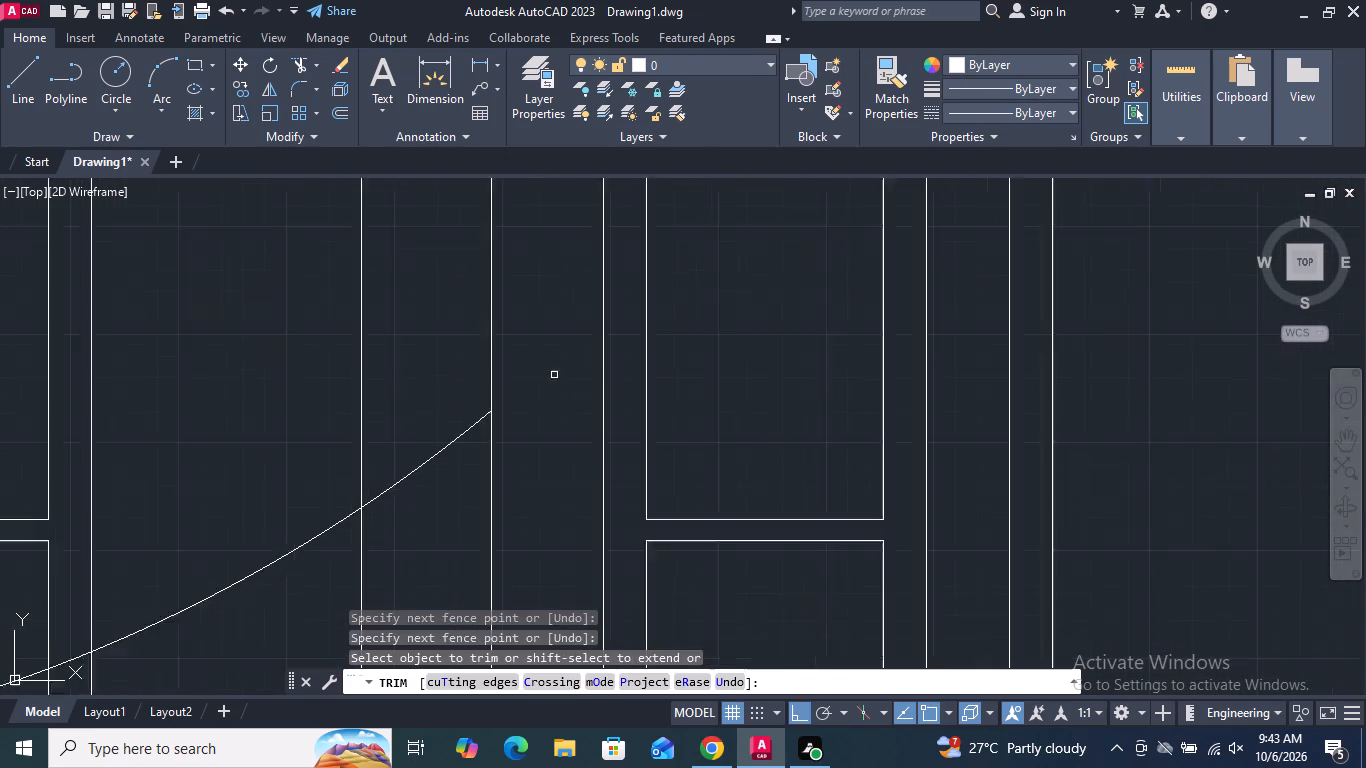
pyautogui.scroll(-1, 554, 375)
pyautogui.moveTo(506, 397); pyautogui.dragTo(501, 436)
pyautogui.moveTo(444, 439); pyautogui.dragTo(444, 475)
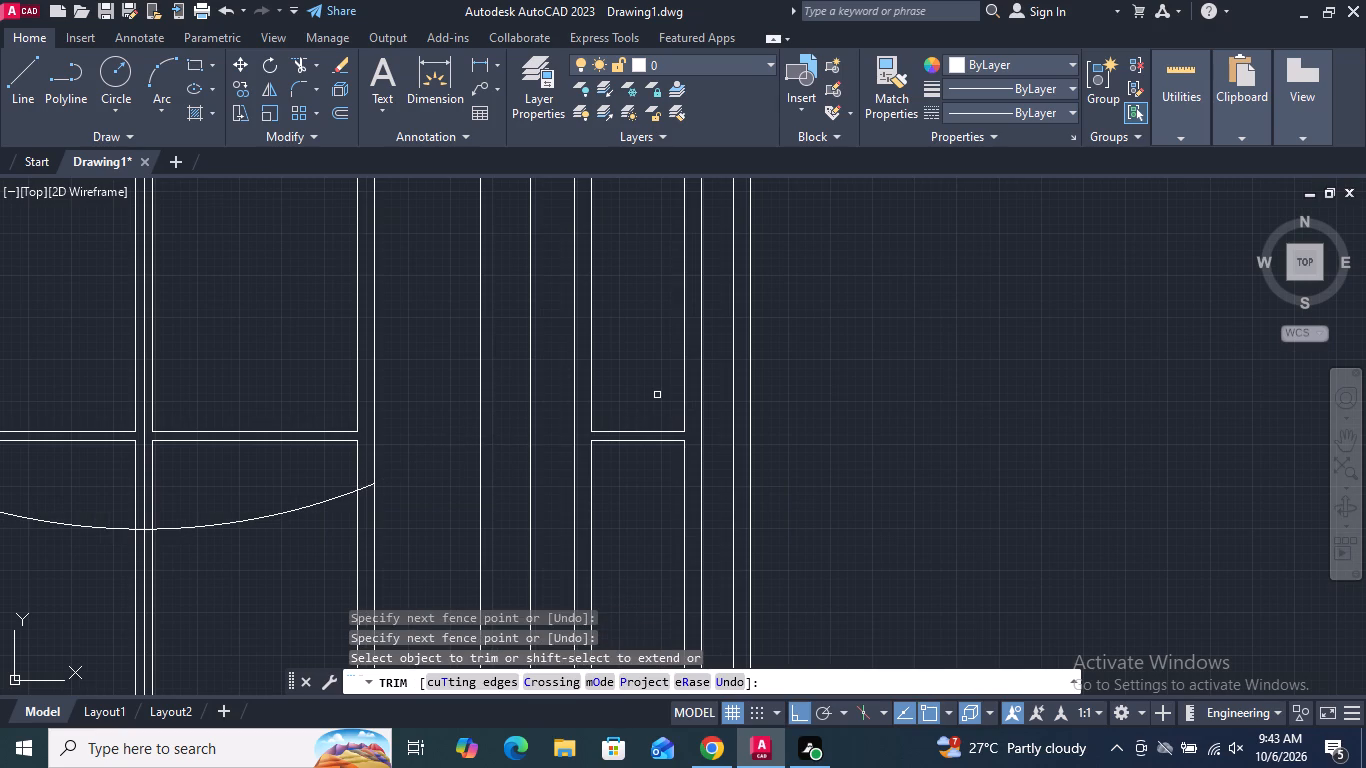
# Trim the lower arc between the central glazing frame's right borders and across the right middle pane up to the mullion.
pyautogui.scroll(-2, 834, 334)
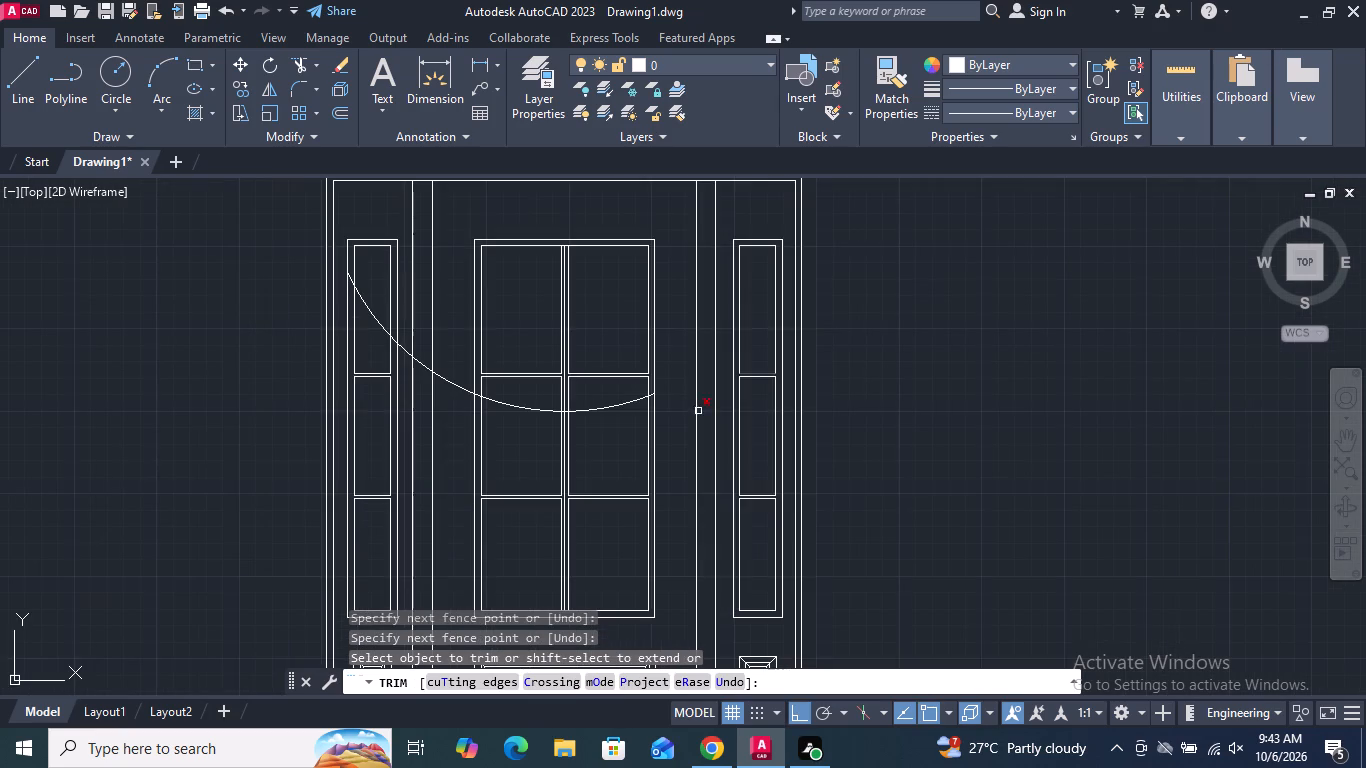
pyautogui.scroll(5, 646, 403)
pyautogui.moveTo(648, 320); pyautogui.dragTo(645, 370)
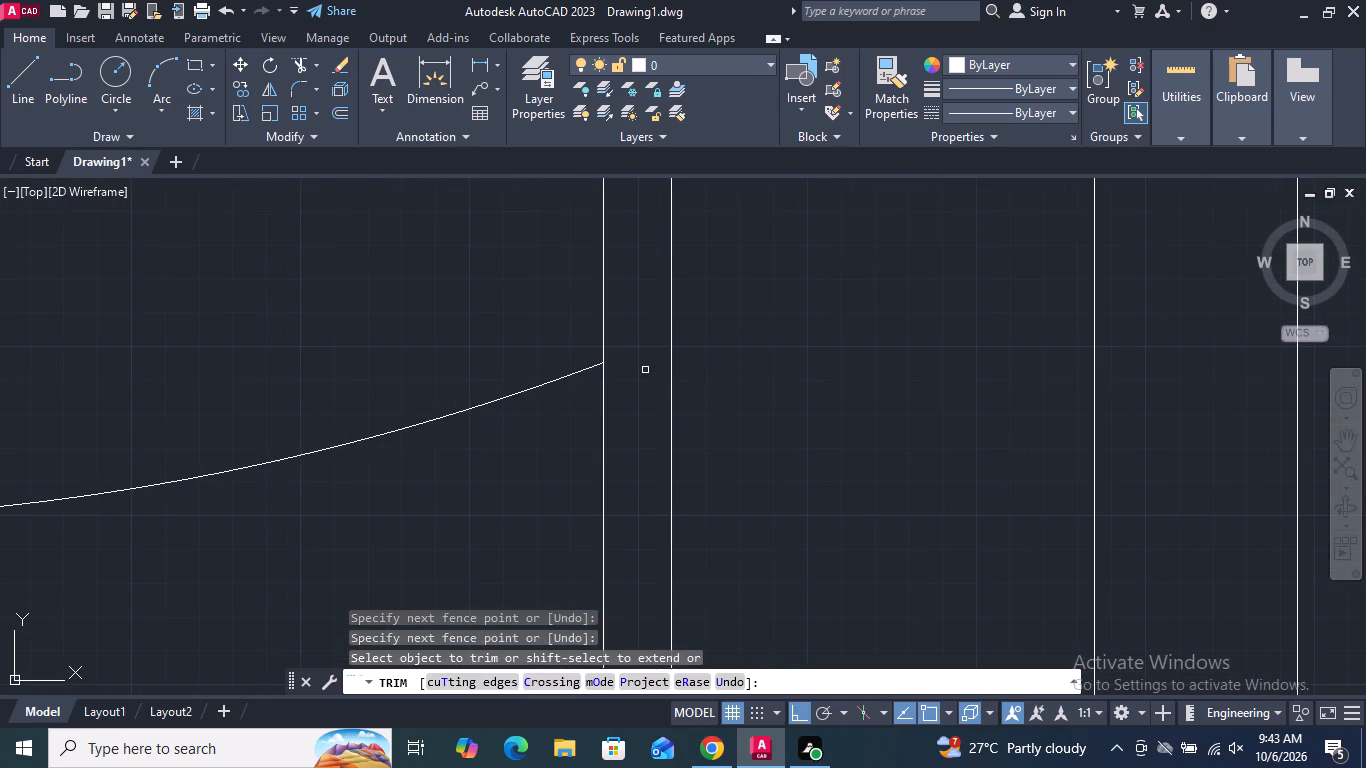
pyautogui.scroll(-2, 645, 370)
pyautogui.moveTo(537, 373); pyautogui.dragTo(545, 437)
pyautogui.scroll(-4, 578, 395)
pyautogui.scroll(4, 549, 394)
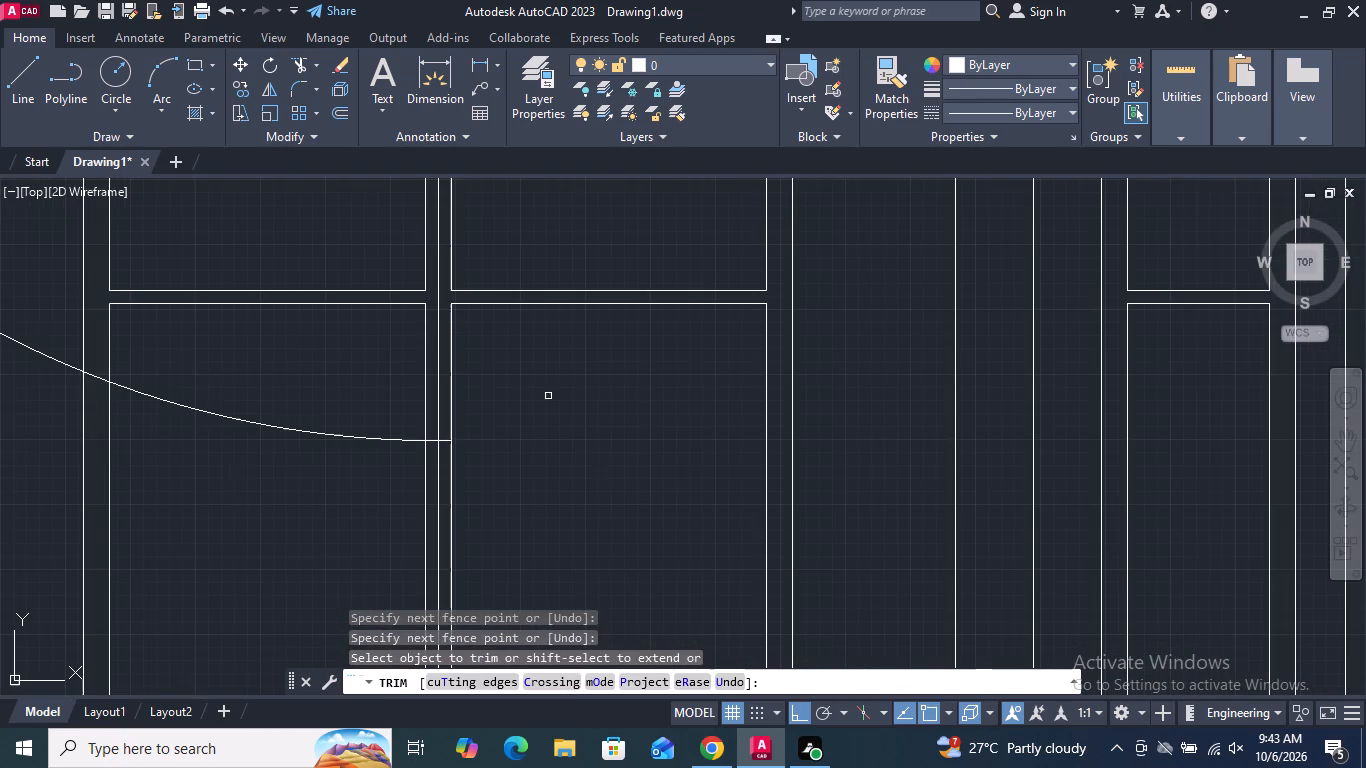
pyautogui.scroll(1, 1365, 108)
# Trim the lower arc across the central mullion and remove its remaining left portion down to the side panel.
pyautogui.scroll(5, 432, 448)
pyautogui.moveTo(569, 346); pyautogui.dragTo(570, 390)
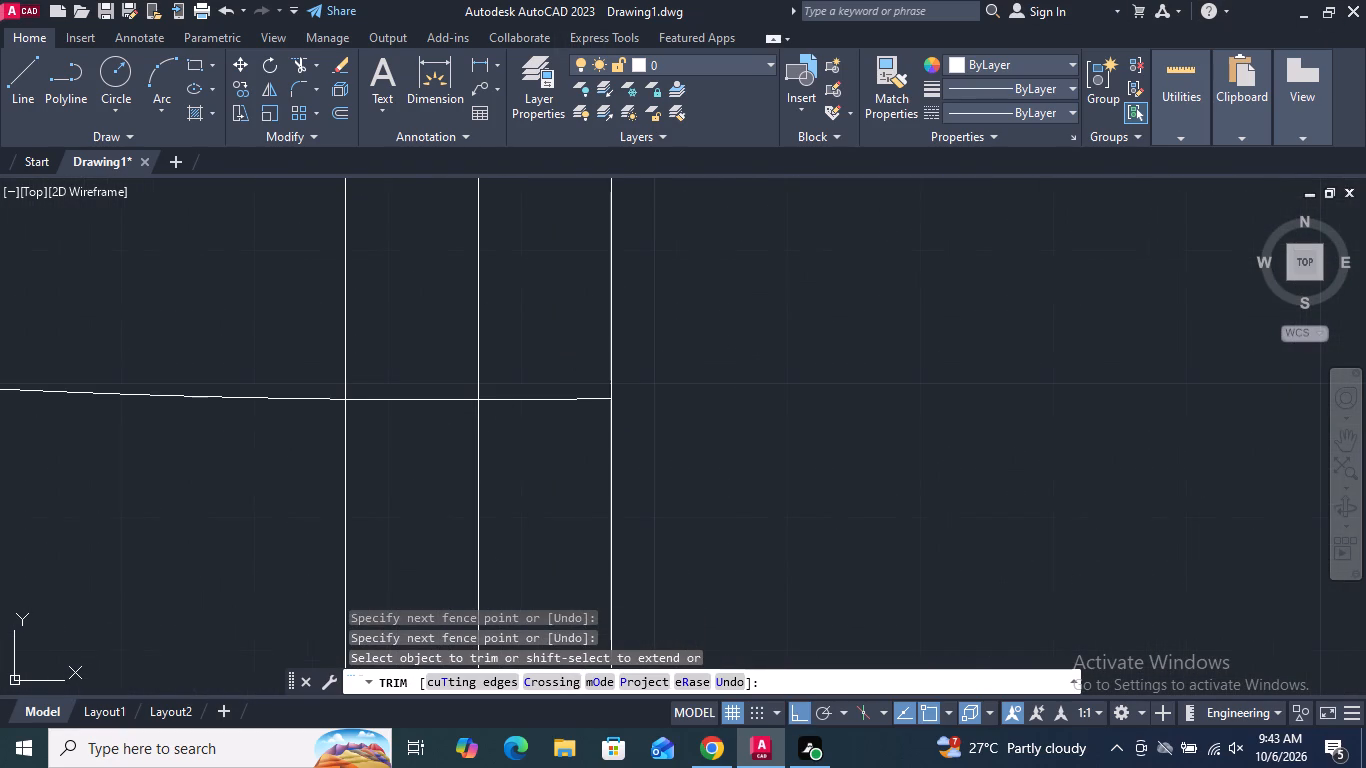
pyautogui.moveTo(570, 390); pyautogui.dragTo(583, 473)
pyautogui.moveTo(412, 366); pyautogui.dragTo(412, 466)
pyautogui.scroll(-3, 412, 466)
pyautogui.moveTo(237, 392); pyautogui.dragTo(242, 420)
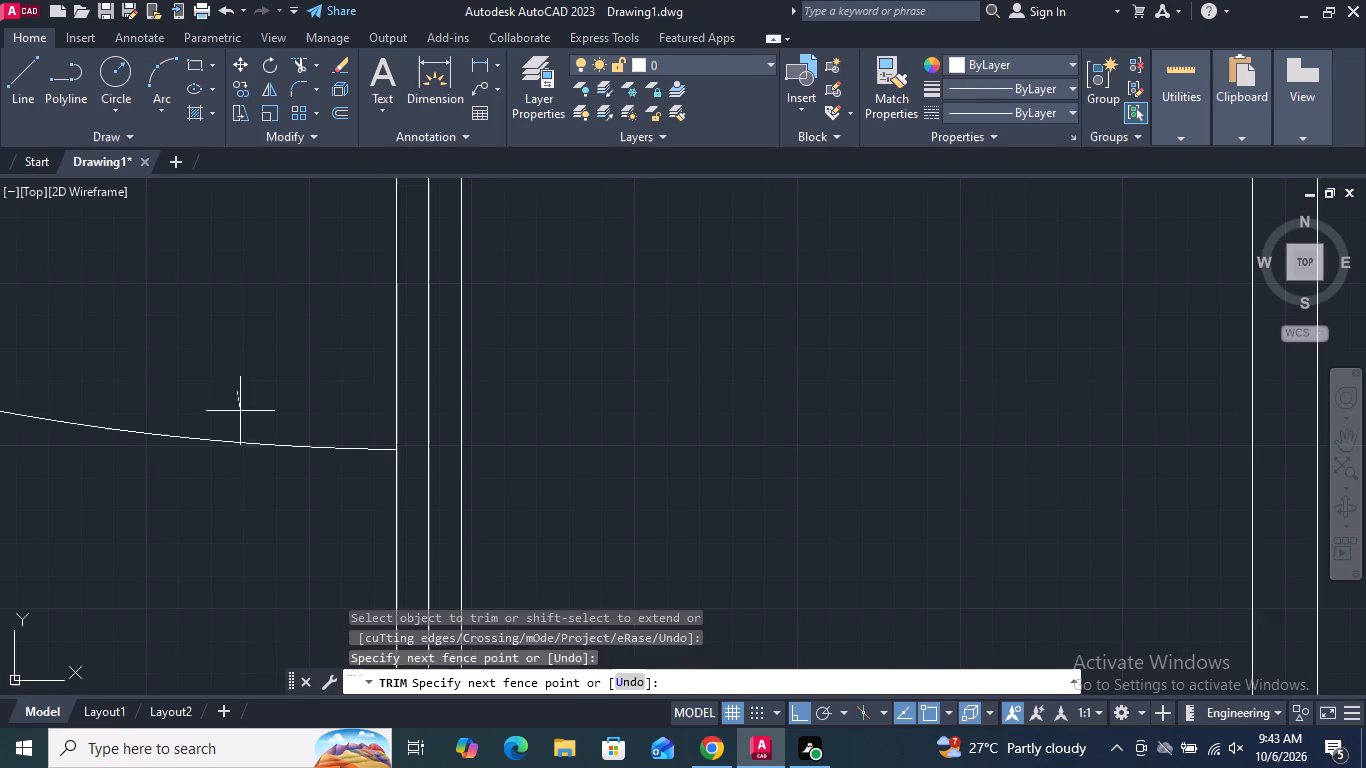
pyautogui.moveTo(242, 420); pyautogui.dragTo(256, 492)
pyautogui.scroll(-5, 272, 486)
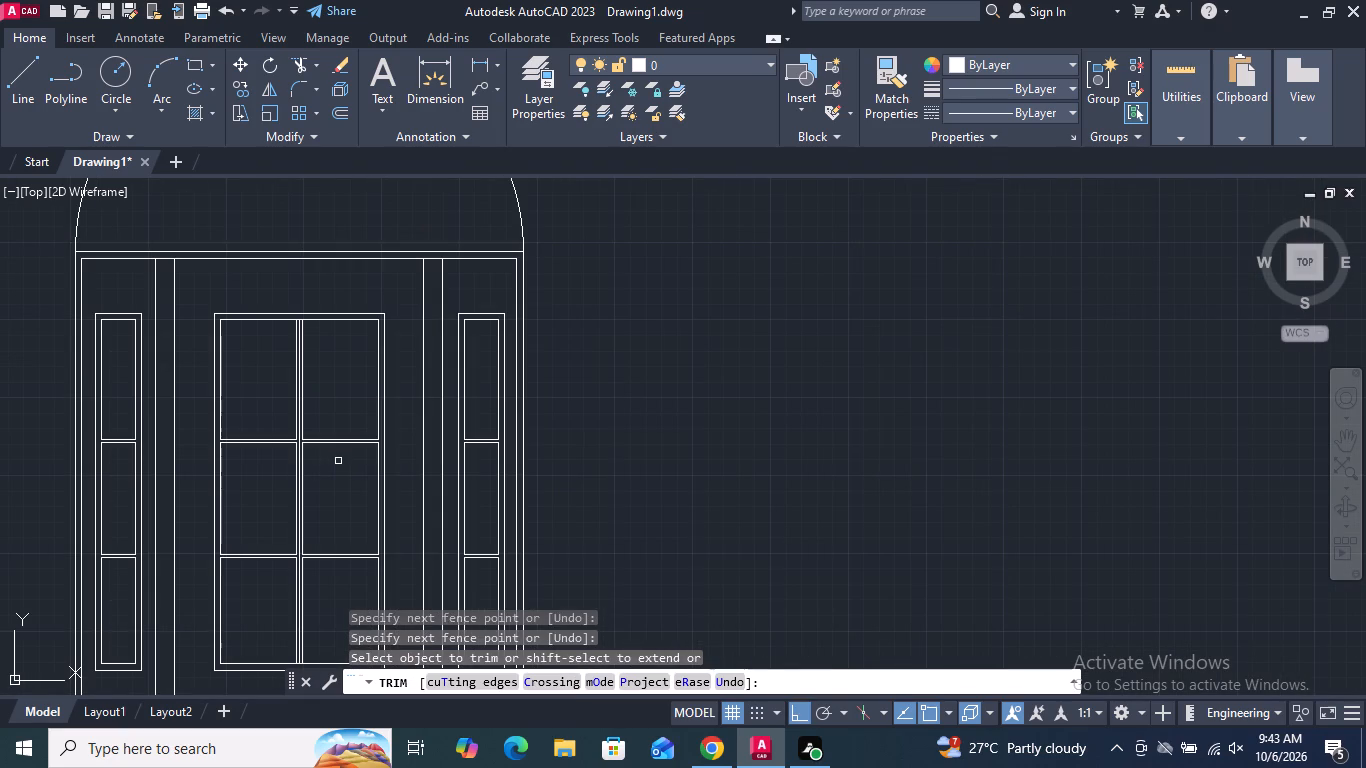
pyautogui.press('Return')
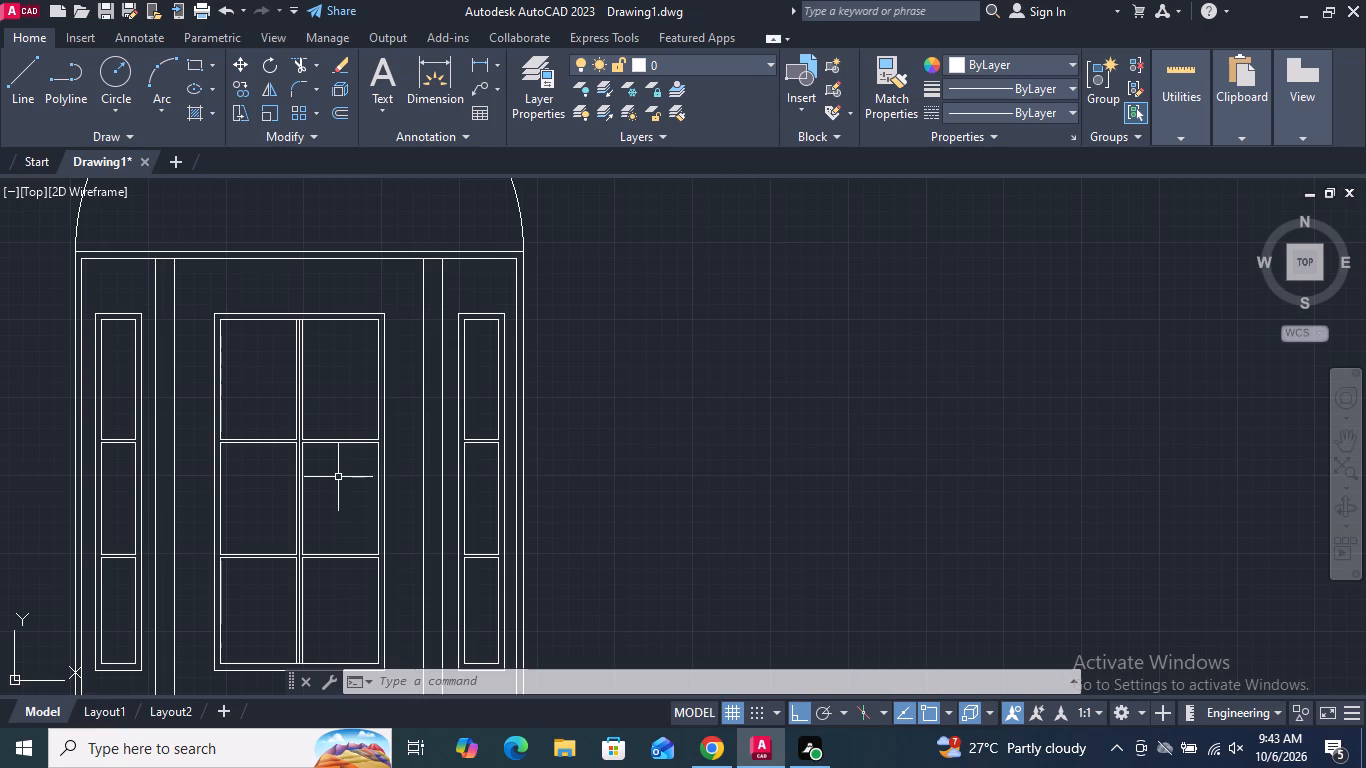
# Draw a horizontal line along the door frame's top edge, joining the two ends of the semicircular arch.
pyautogui.scroll(-1, 357, 459)
pyautogui.moveTo(284, 280); pyautogui.dragTo(289, 312, button='middle')
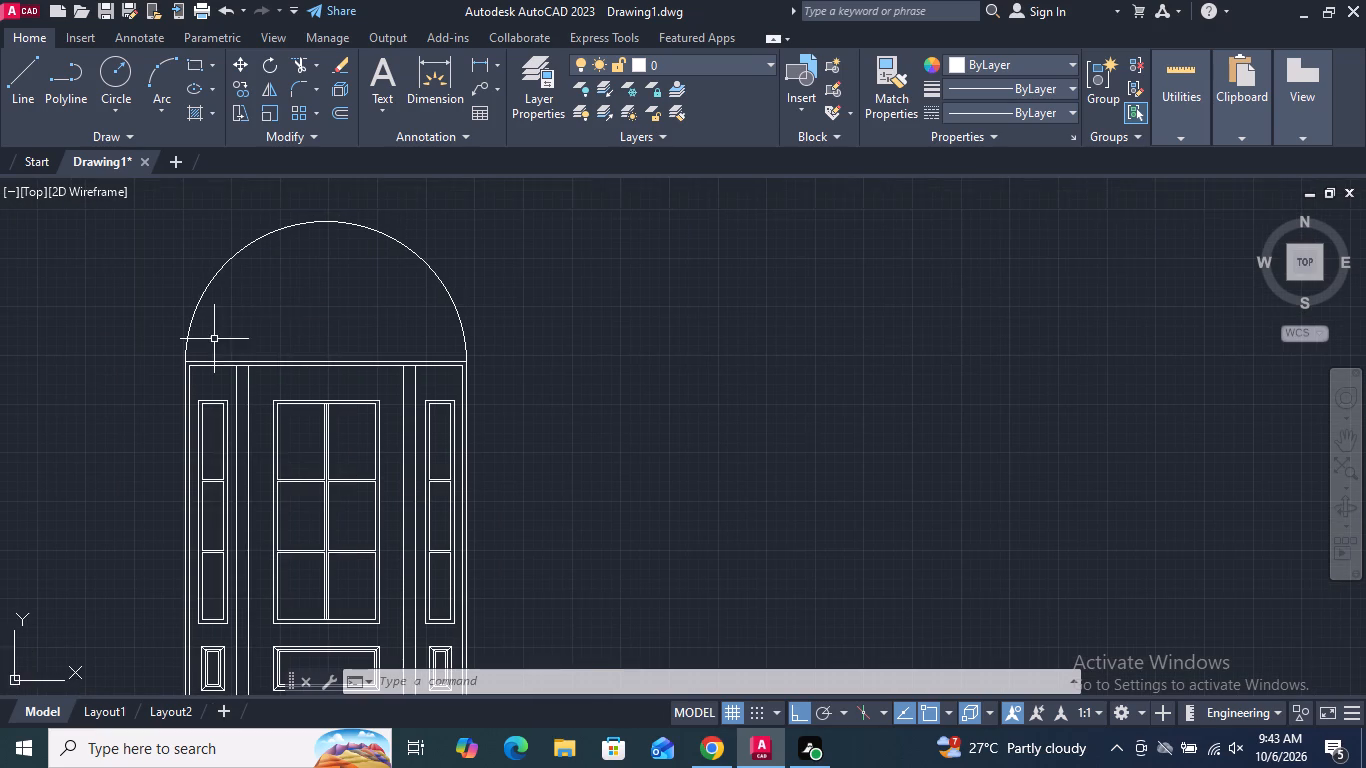
pyautogui.scroll(2, 214, 339)
pyautogui.click(10, 75)
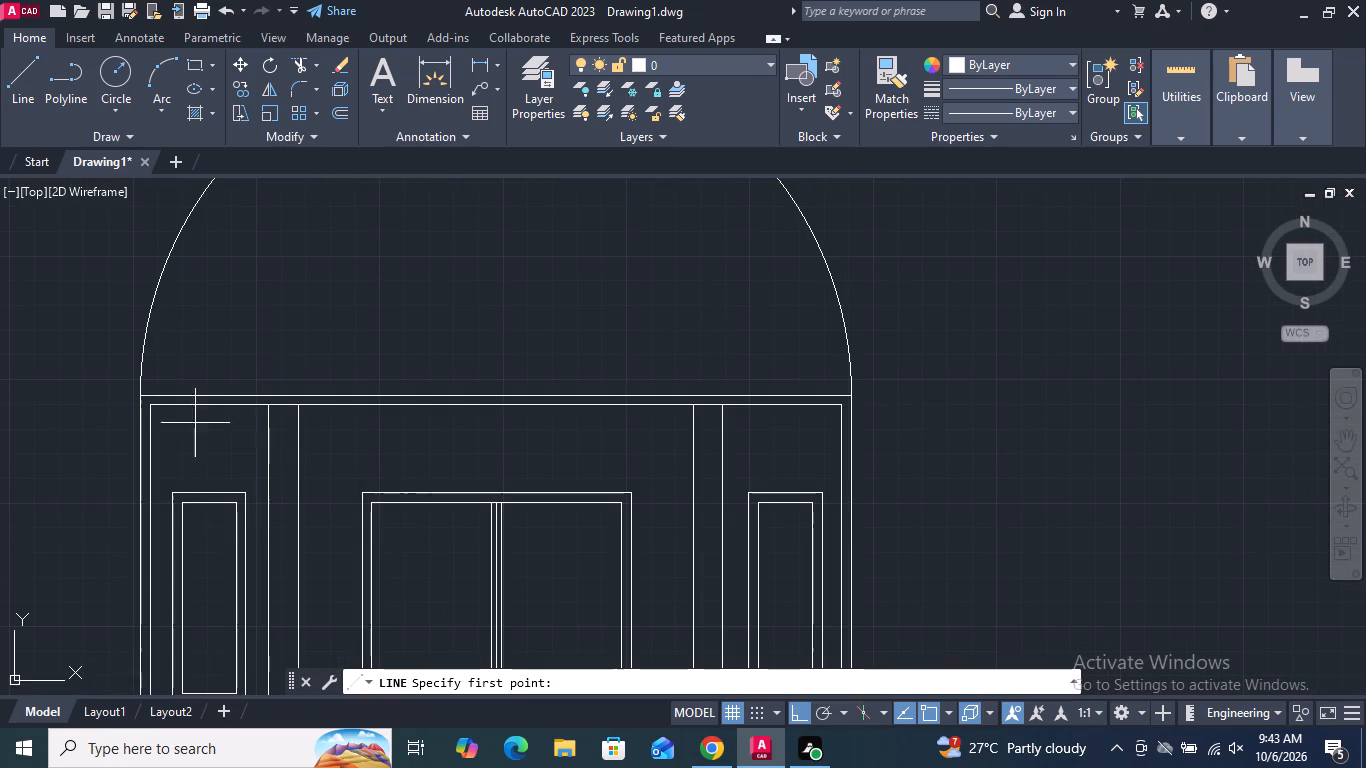
pyautogui.click(139, 396)
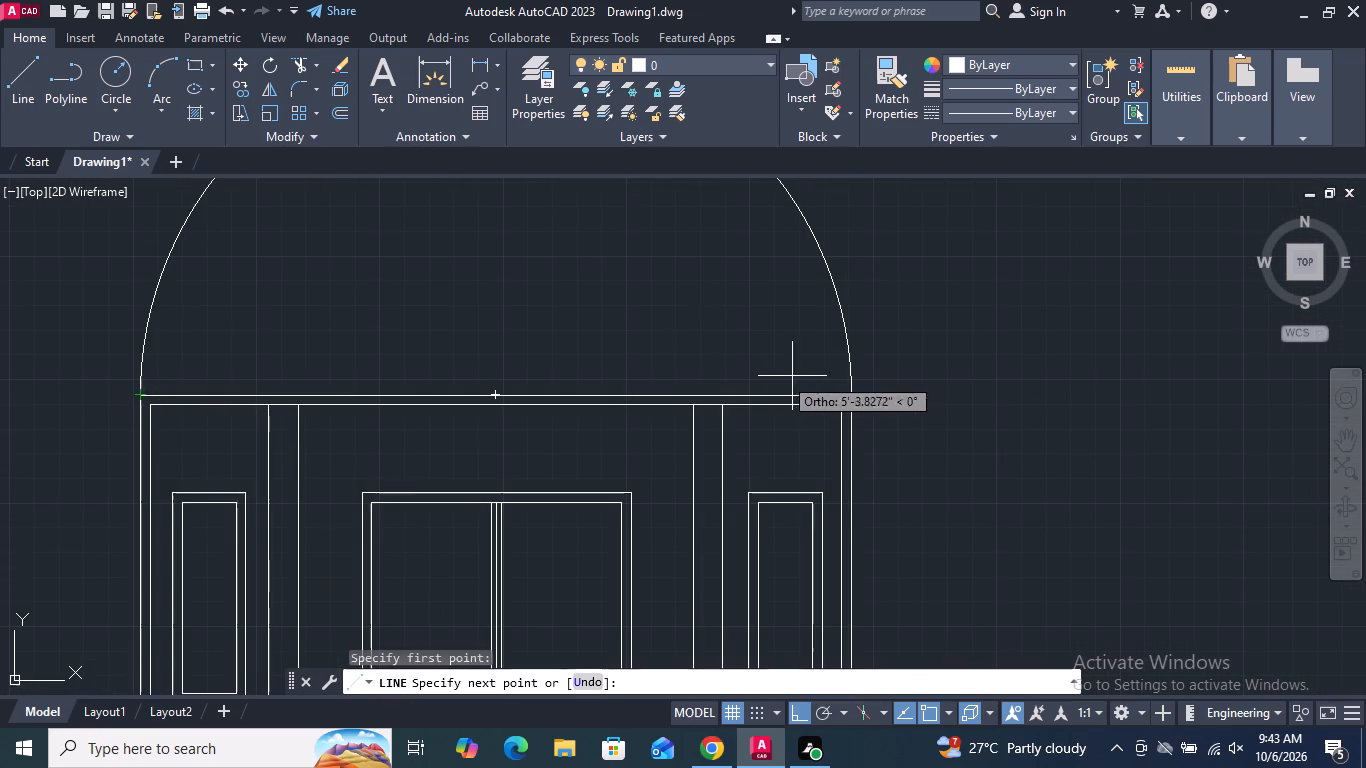
pyautogui.click(850, 396)
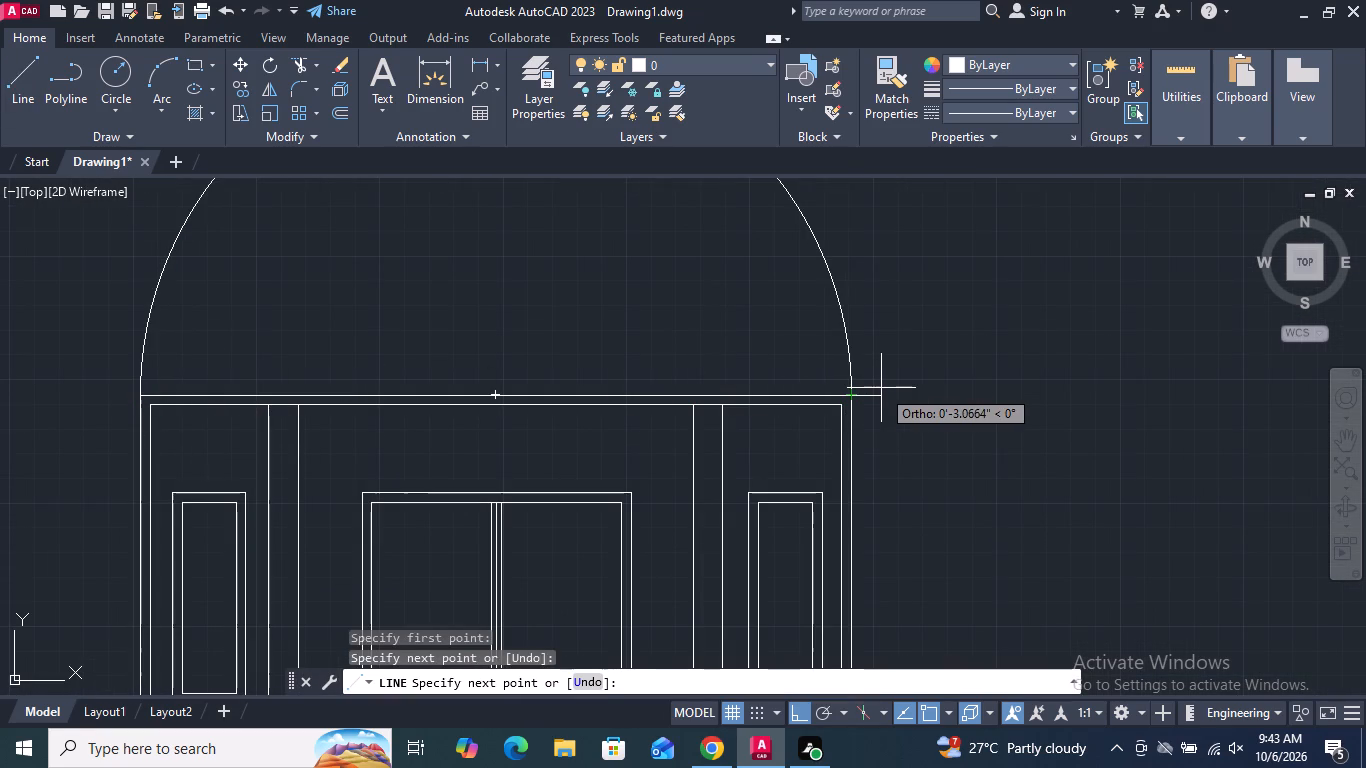
pyautogui.press('Return')
pyautogui.click(827, 394)
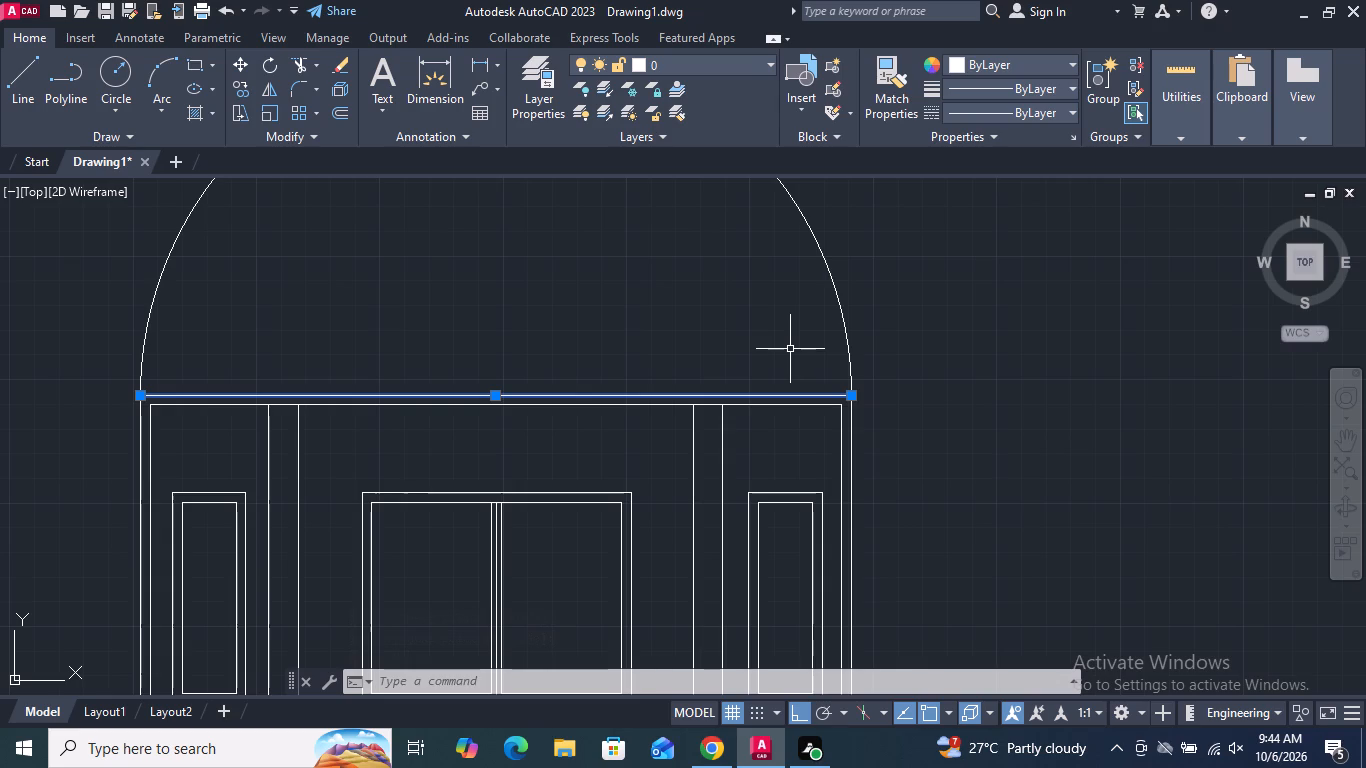
pyautogui.press('Escape')
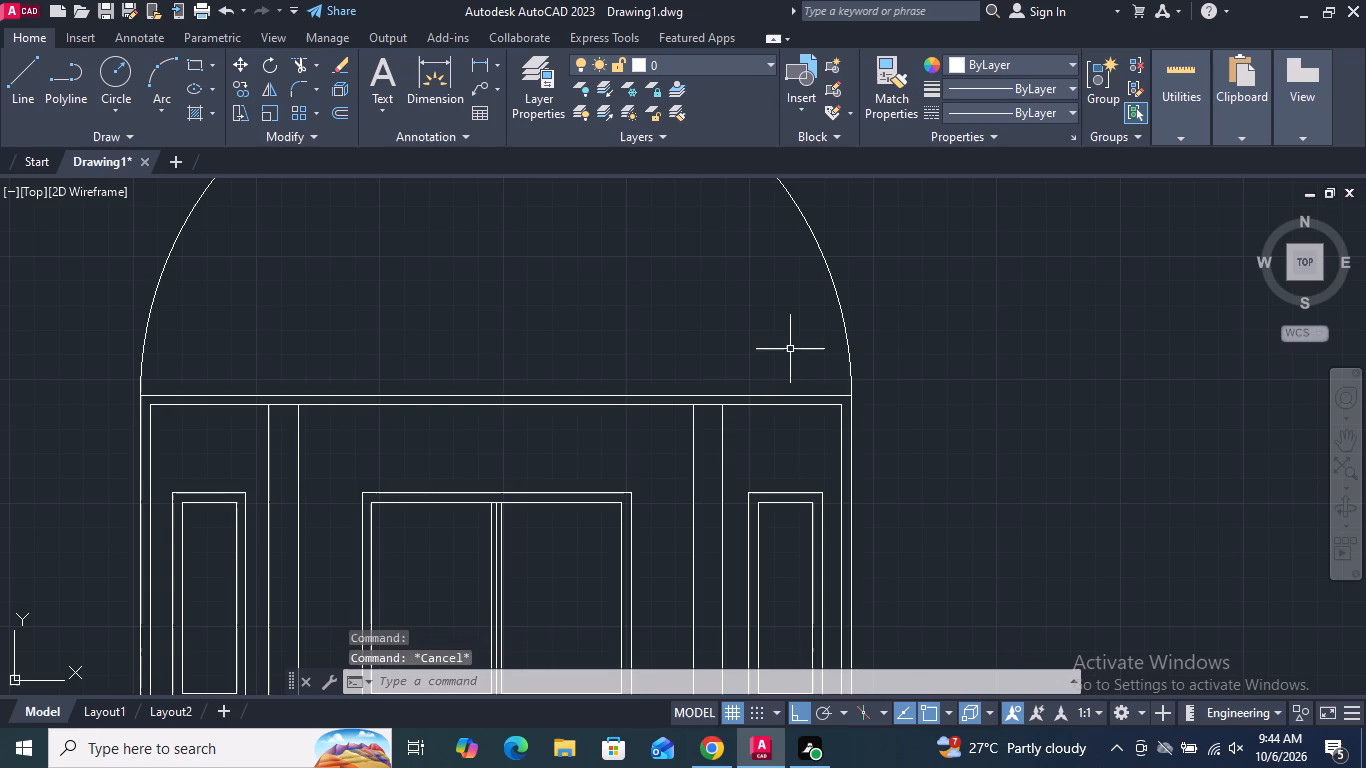
# Offset the semicircular arch inward by 0.5".
pyautogui.click(338, 106)
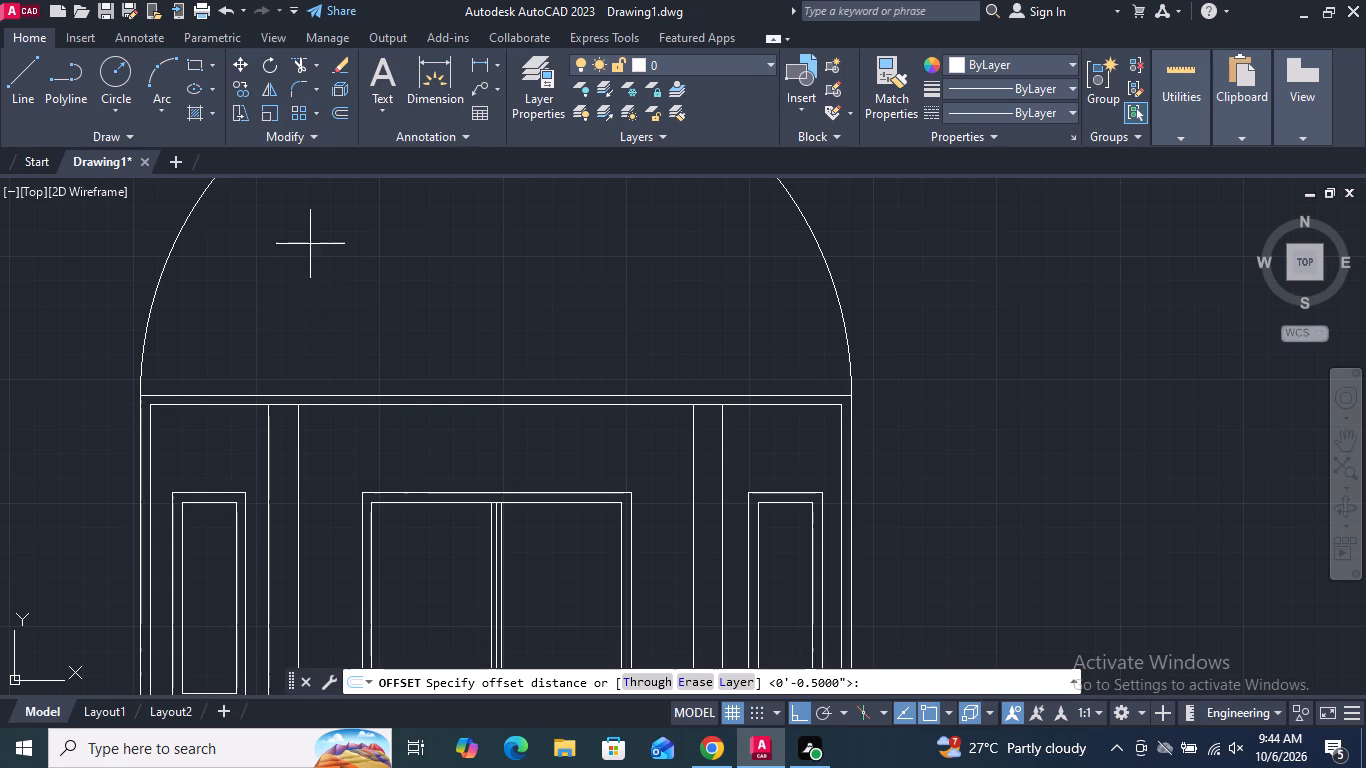
pyautogui.press('Return')
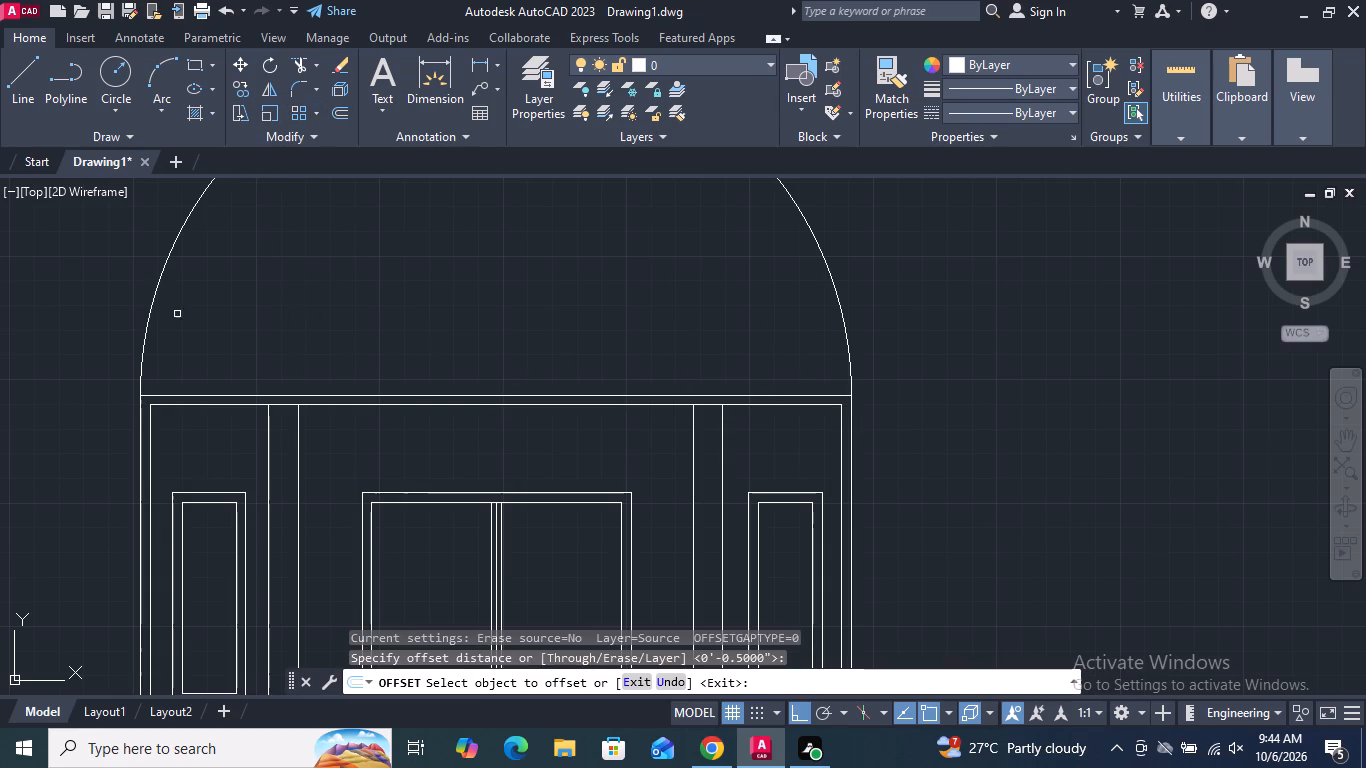
pyautogui.click(156, 292)
pyautogui.click(183, 323)
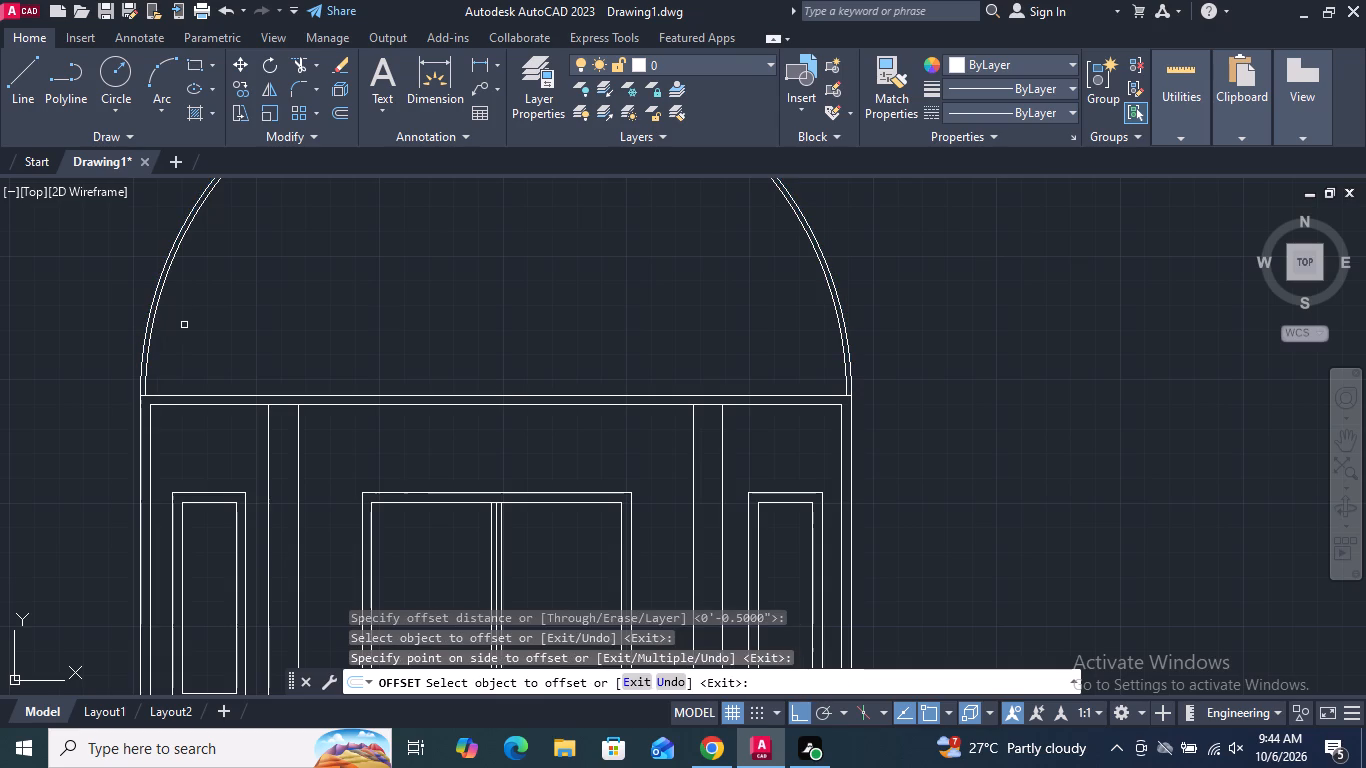
pyautogui.press('Return')
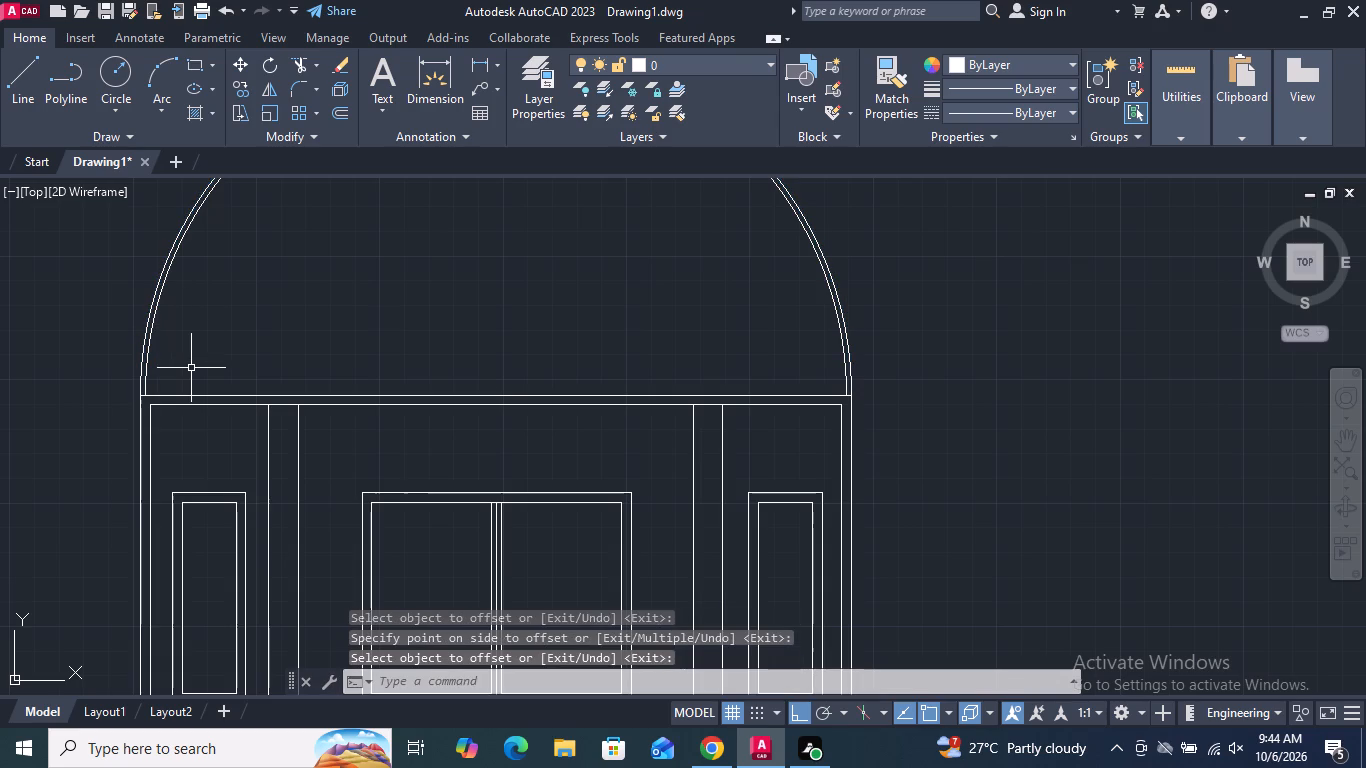
# Trim both ends of the arch's base line in the gaps between the outer and inner arcs.
pyautogui.scroll(5, 146, 395)
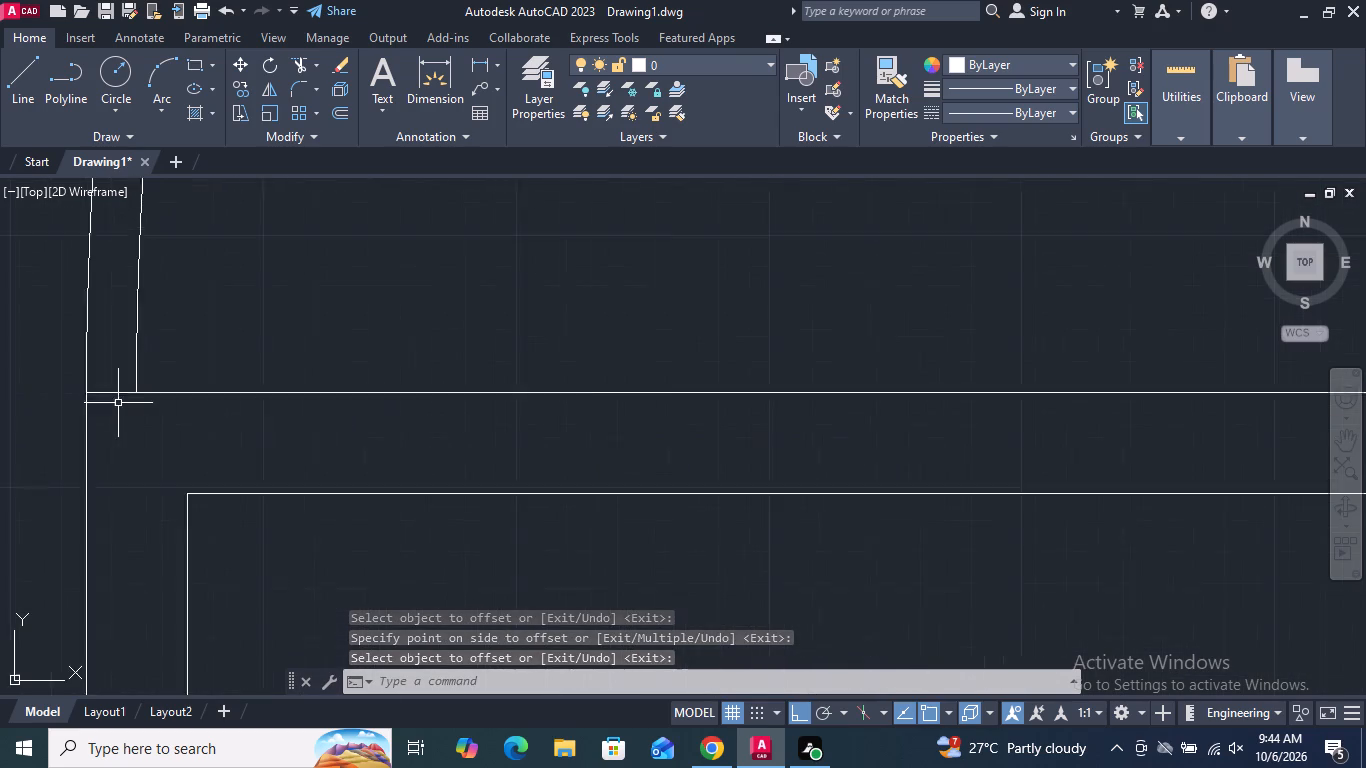
pyautogui.scroll(1, 118, 403)
pyautogui.click(297, 59)
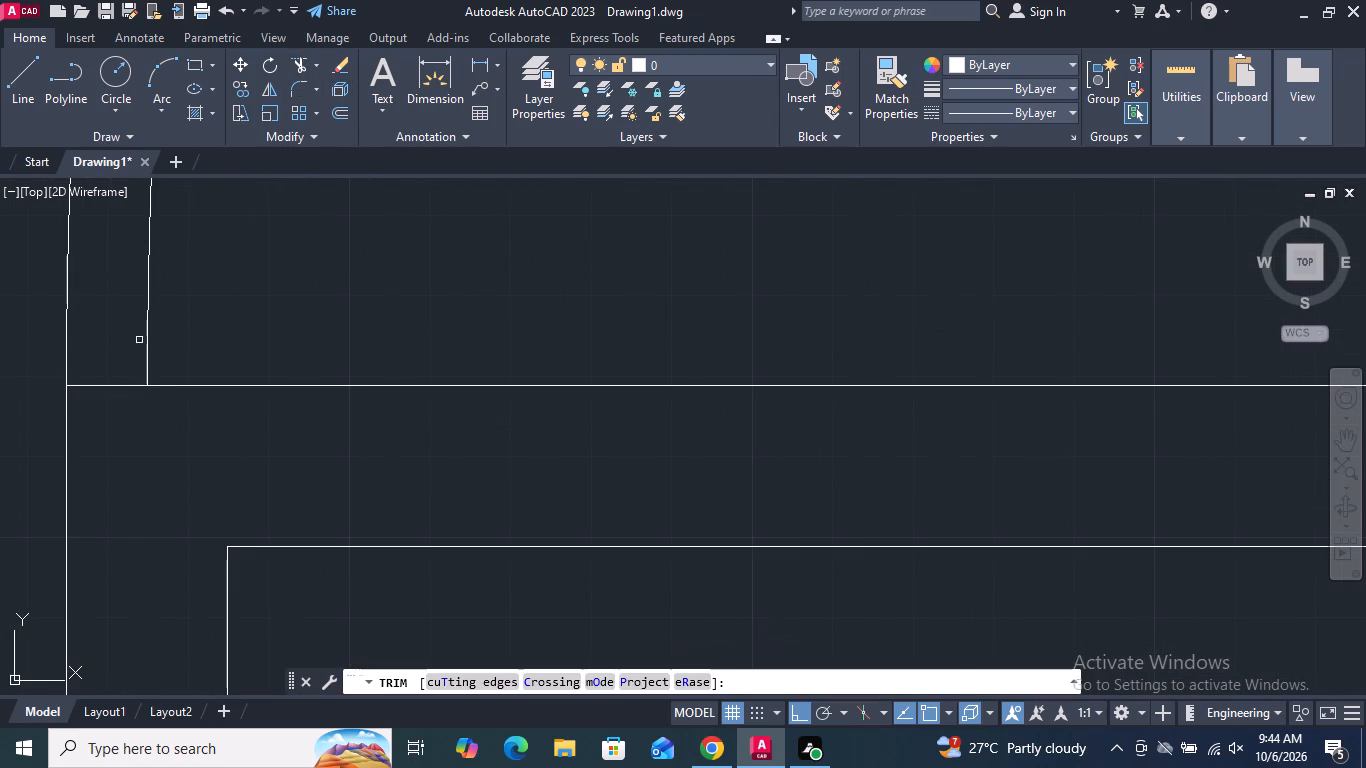
pyautogui.moveTo(115, 348); pyautogui.dragTo(124, 423)
pyautogui.scroll(-6, 124, 423)
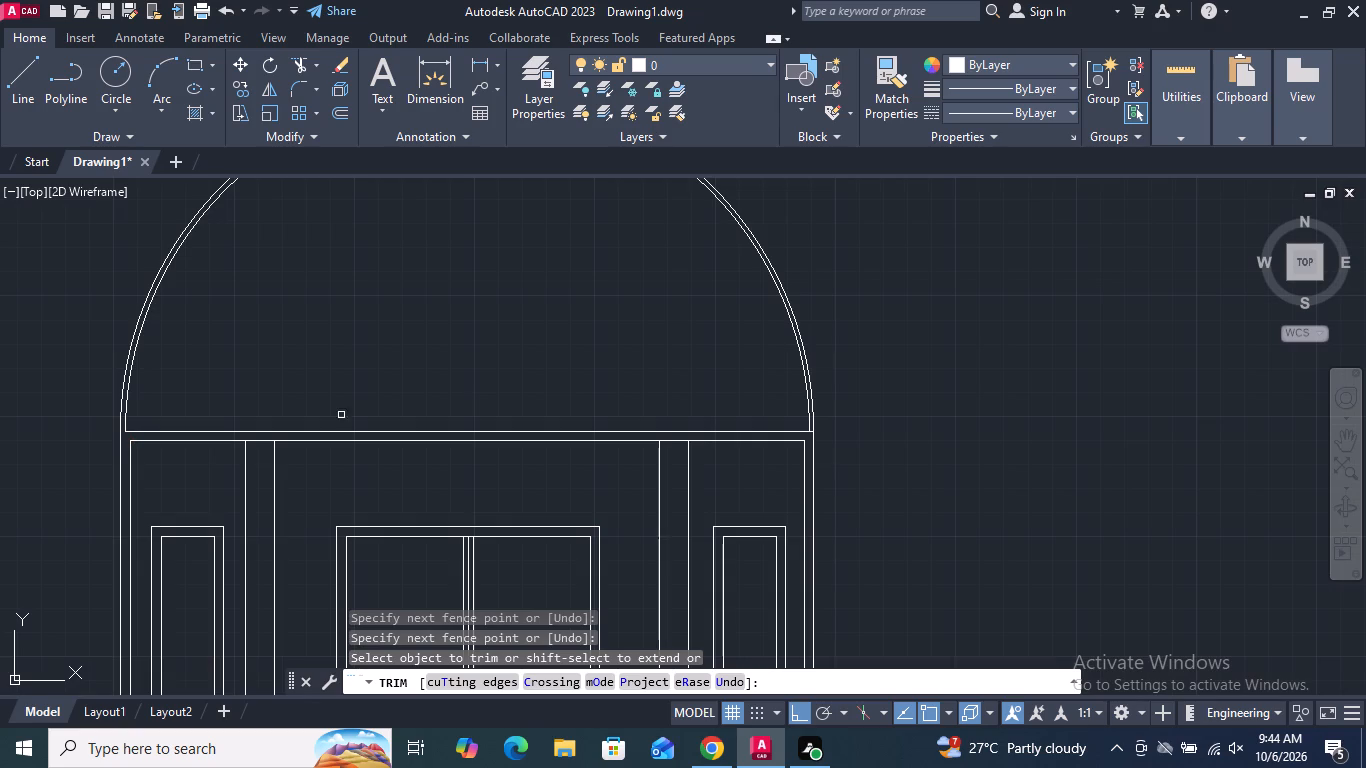
pyautogui.scroll(7, 799, 436)
pyautogui.moveTo(850, 404); pyautogui.dragTo(860, 434)
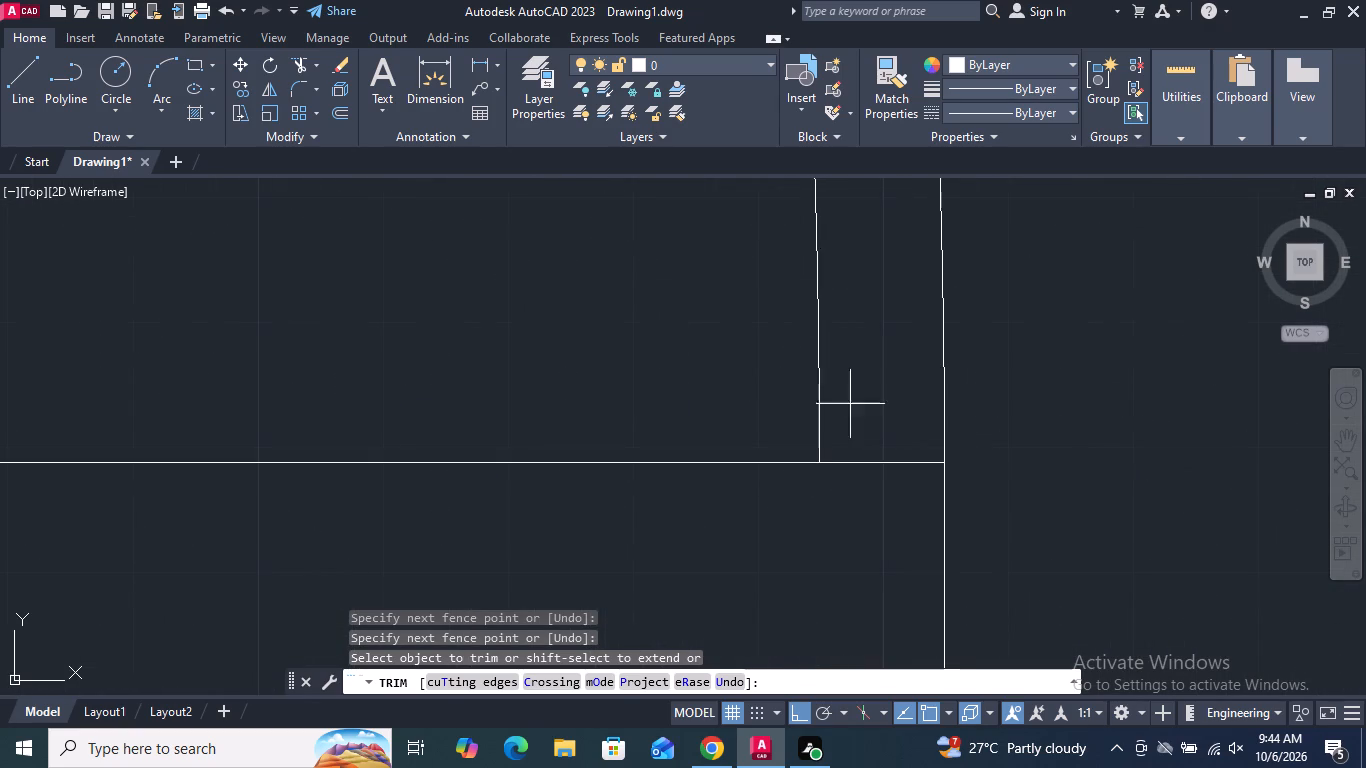
pyautogui.moveTo(860, 434); pyautogui.dragTo(868, 495)
pyautogui.scroll(-5, 868, 496)
pyautogui.press('Return')
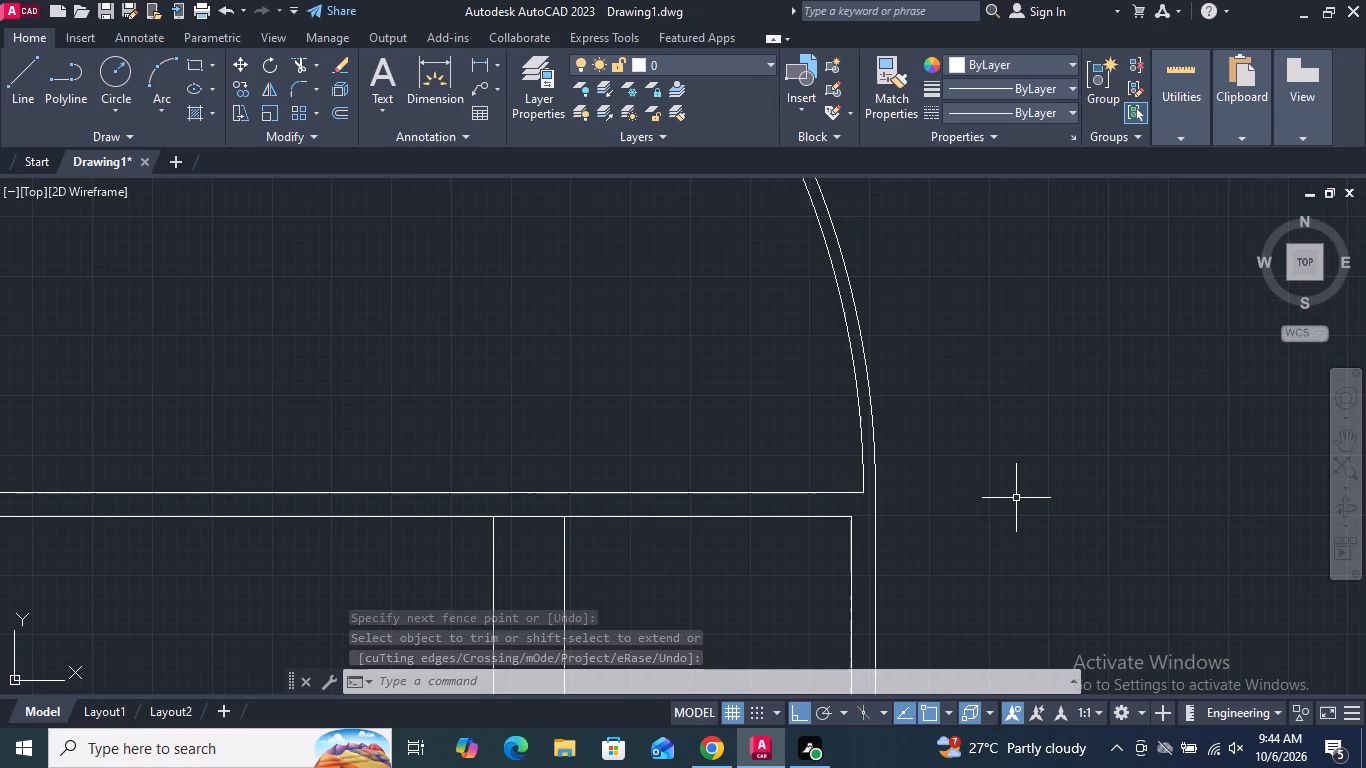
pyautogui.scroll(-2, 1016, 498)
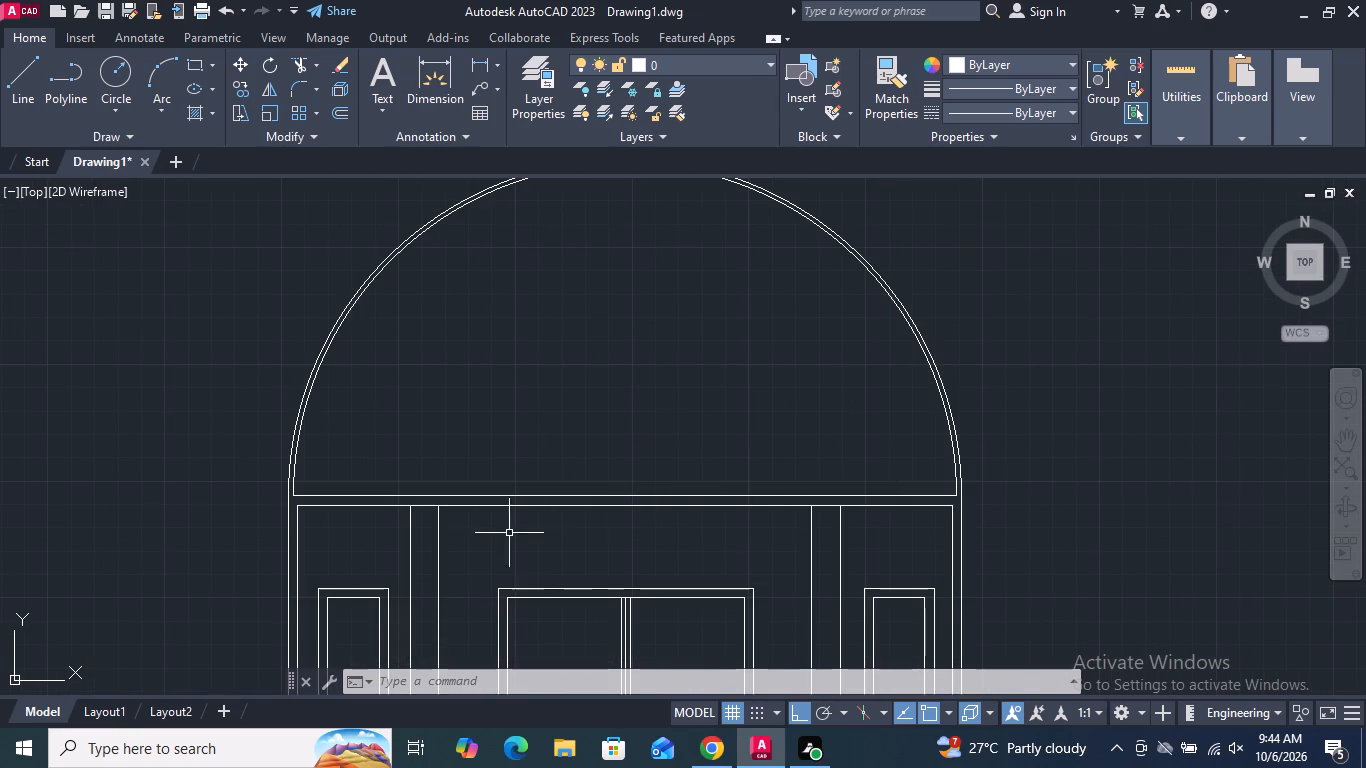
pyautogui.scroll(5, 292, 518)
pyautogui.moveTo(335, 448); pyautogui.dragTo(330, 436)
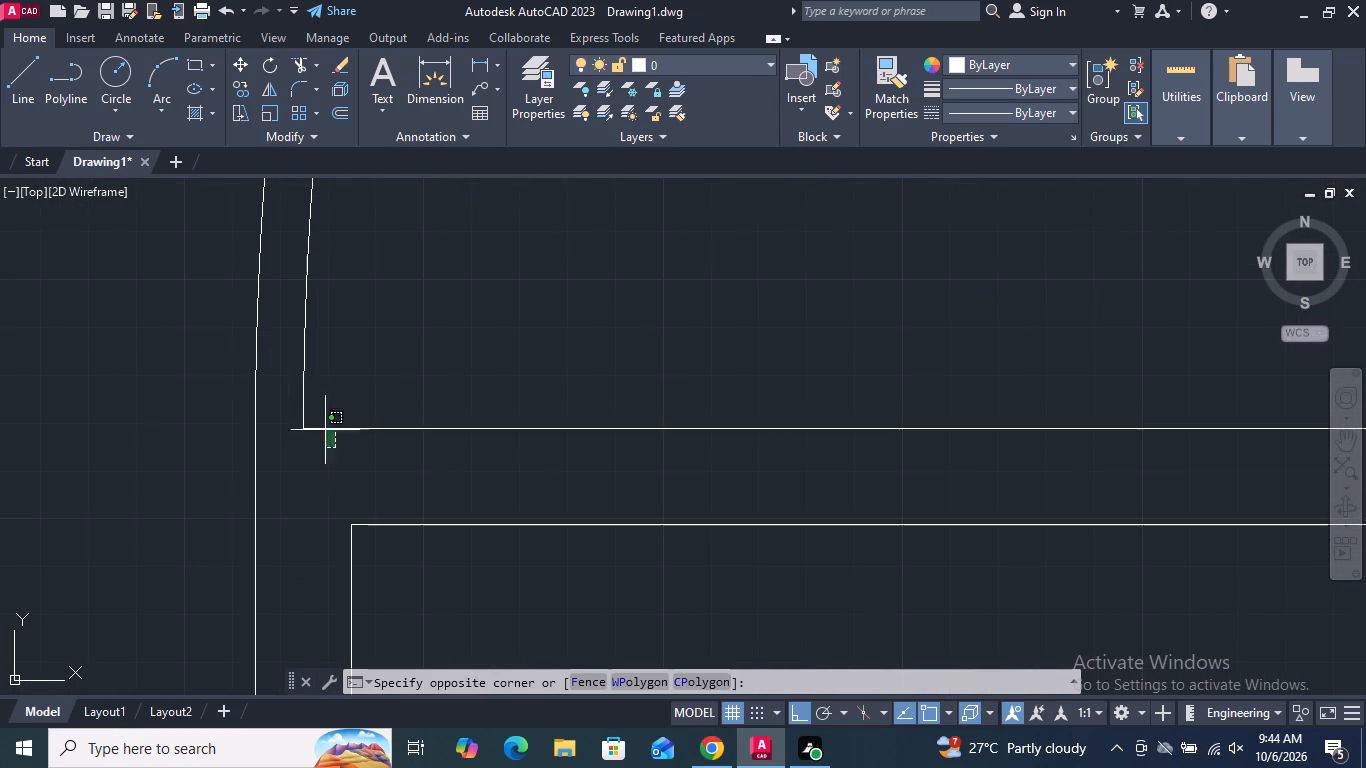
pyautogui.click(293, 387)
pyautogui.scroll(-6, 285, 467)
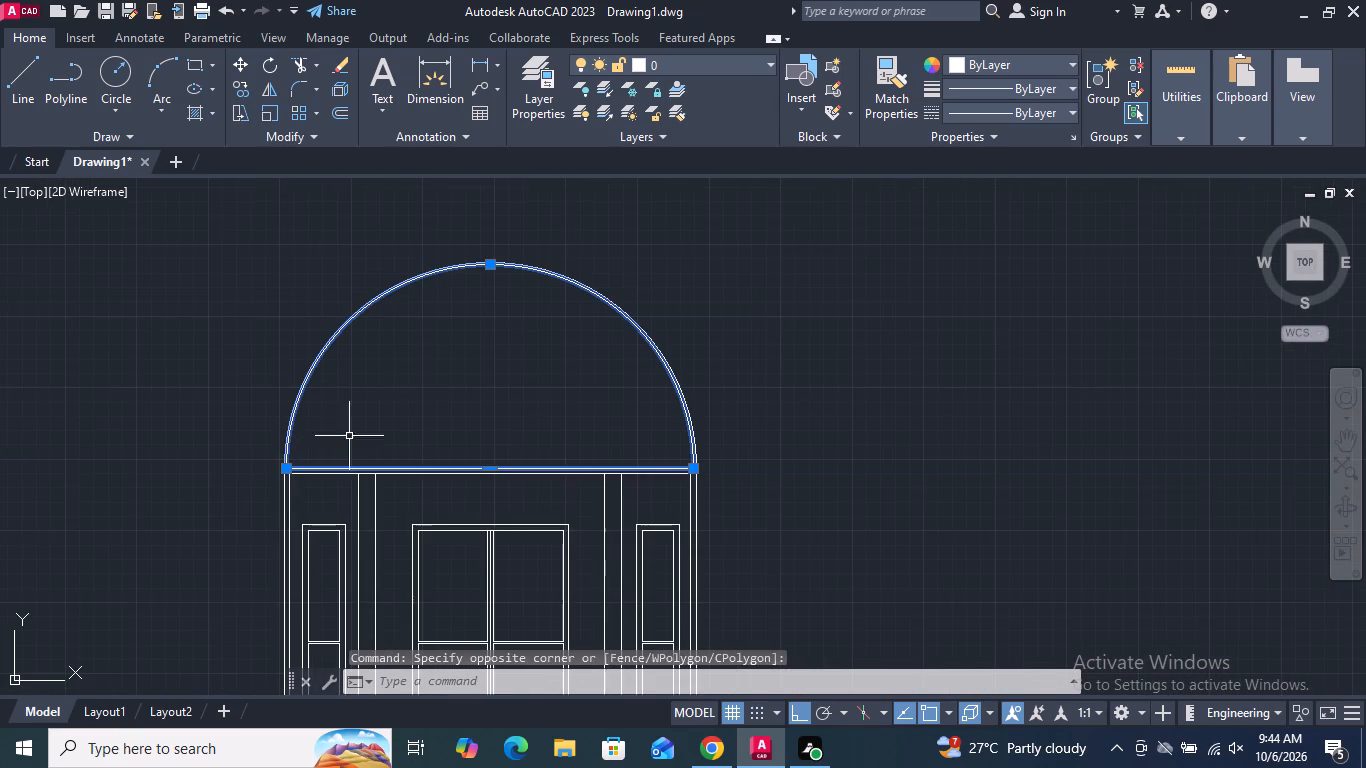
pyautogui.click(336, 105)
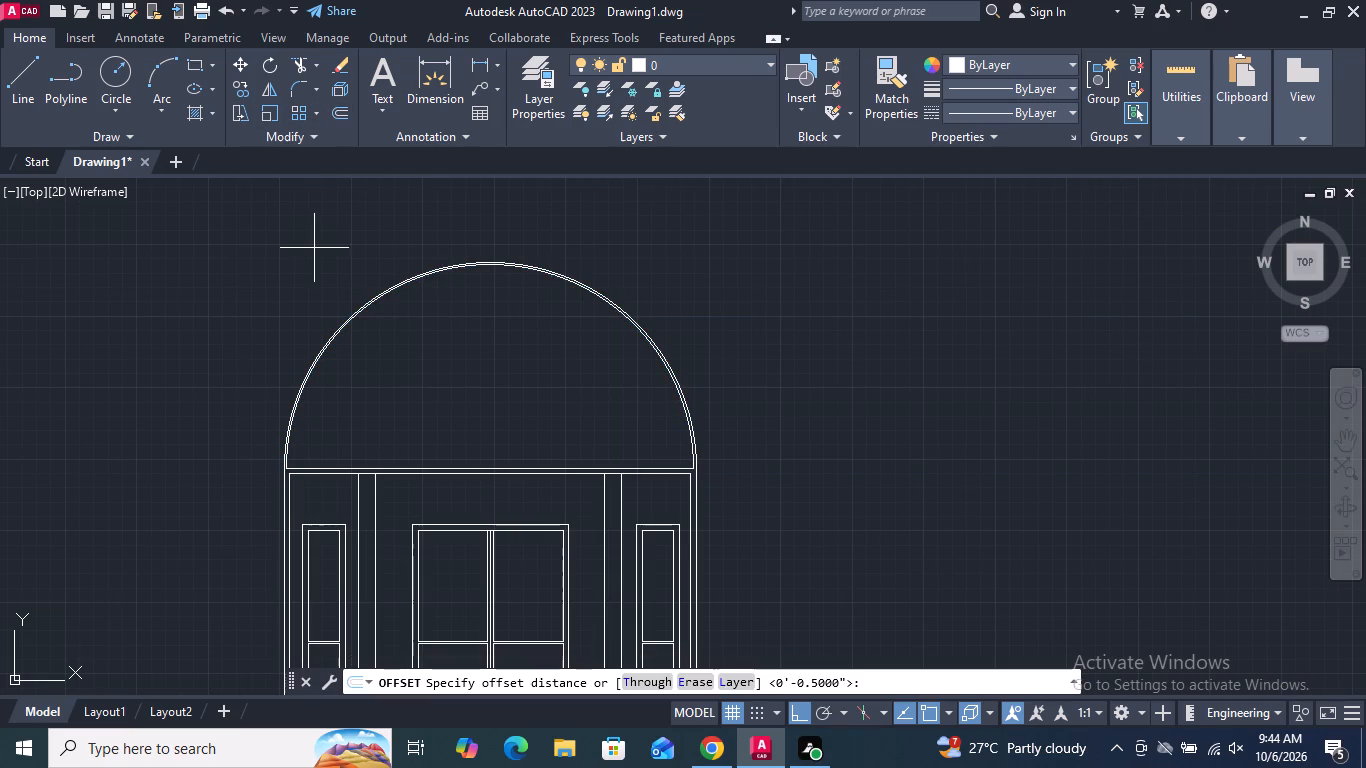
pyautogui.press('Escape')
# Try to join the inner arc and its horizontal base line into one outline.
pyautogui.scroll(2, 286, 450)
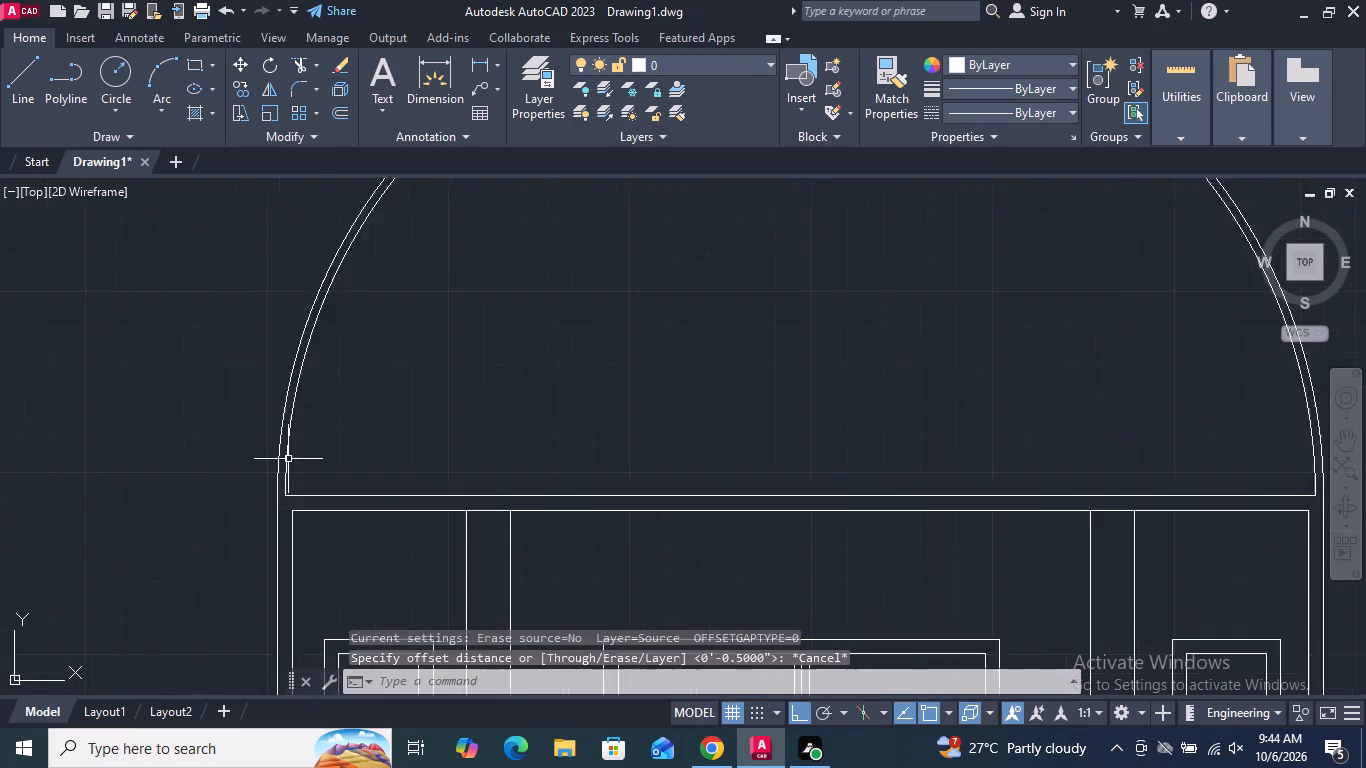
pyautogui.scroll(4, 288, 461)
pyautogui.click(283, 574)
pyautogui.click(232, 517)
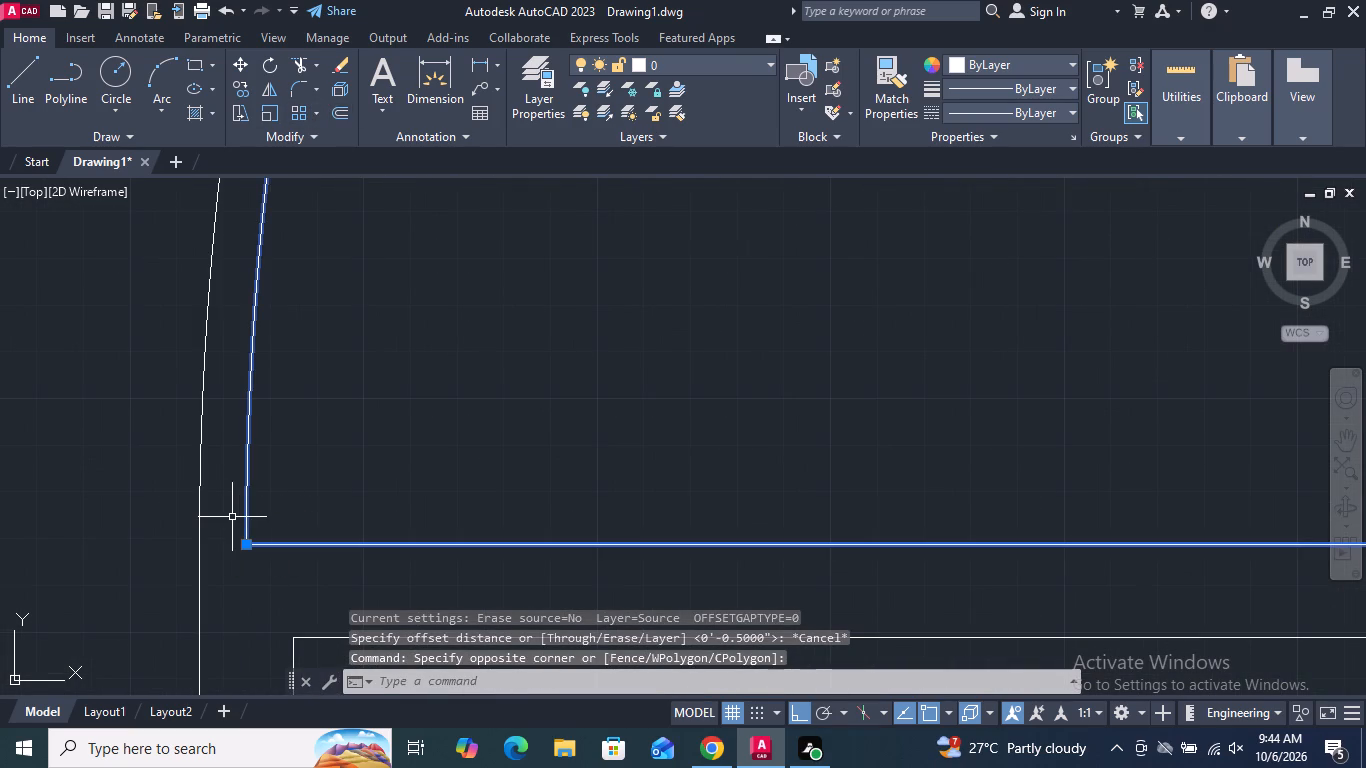
pyautogui.press('j')
pyautogui.press('Return')
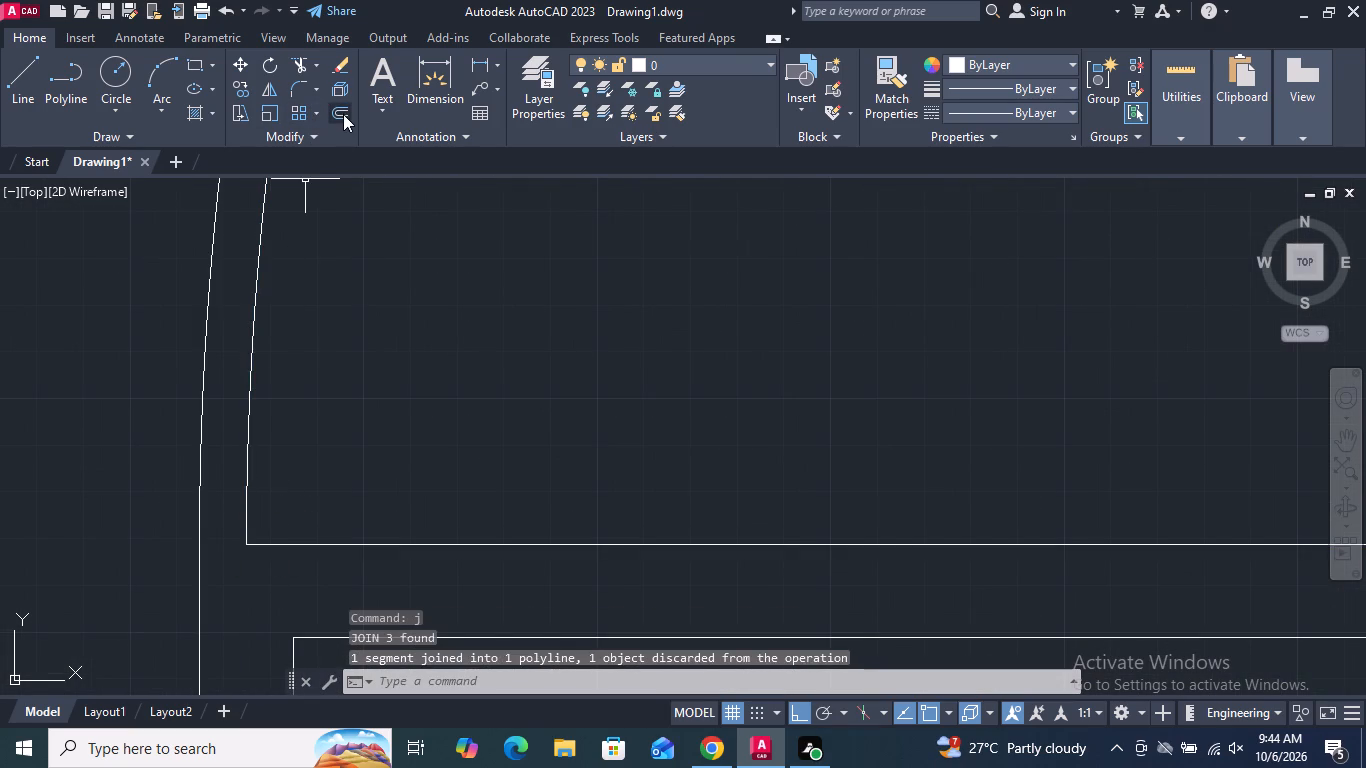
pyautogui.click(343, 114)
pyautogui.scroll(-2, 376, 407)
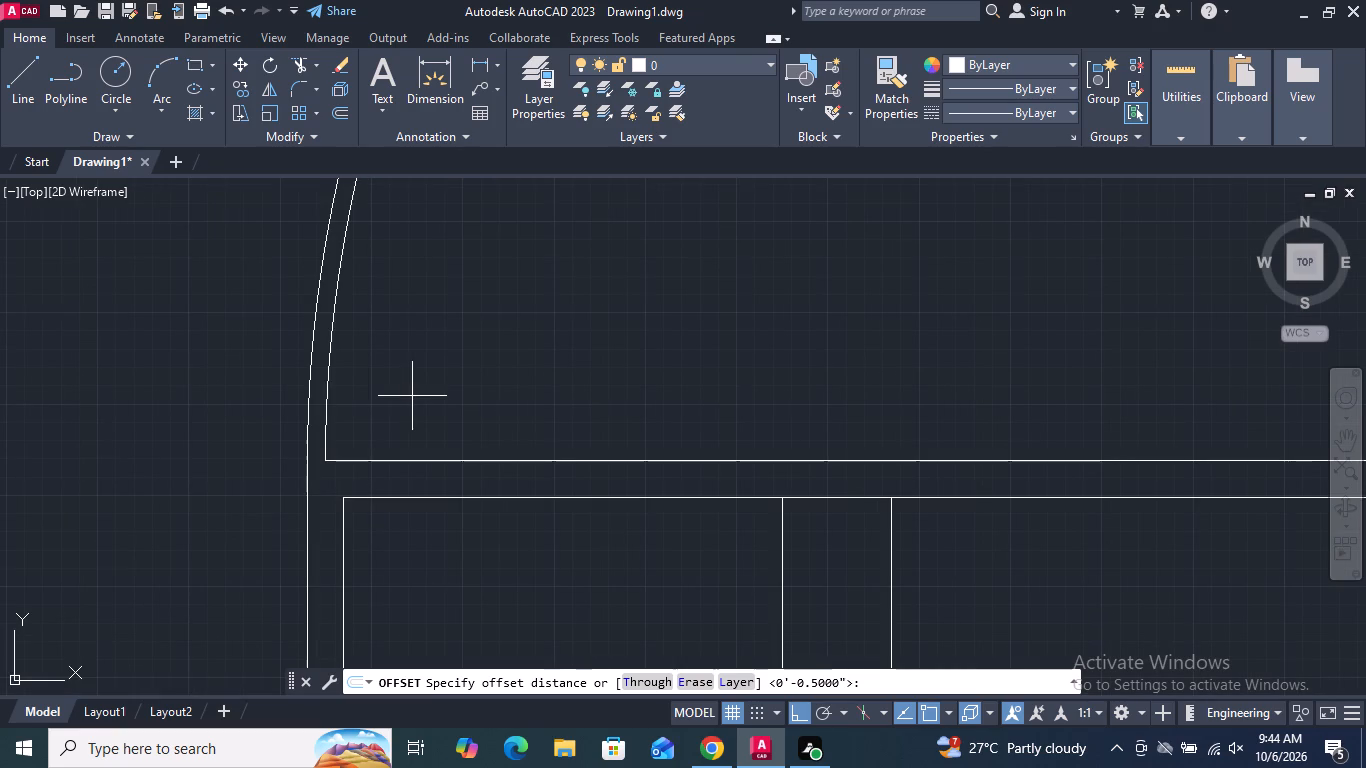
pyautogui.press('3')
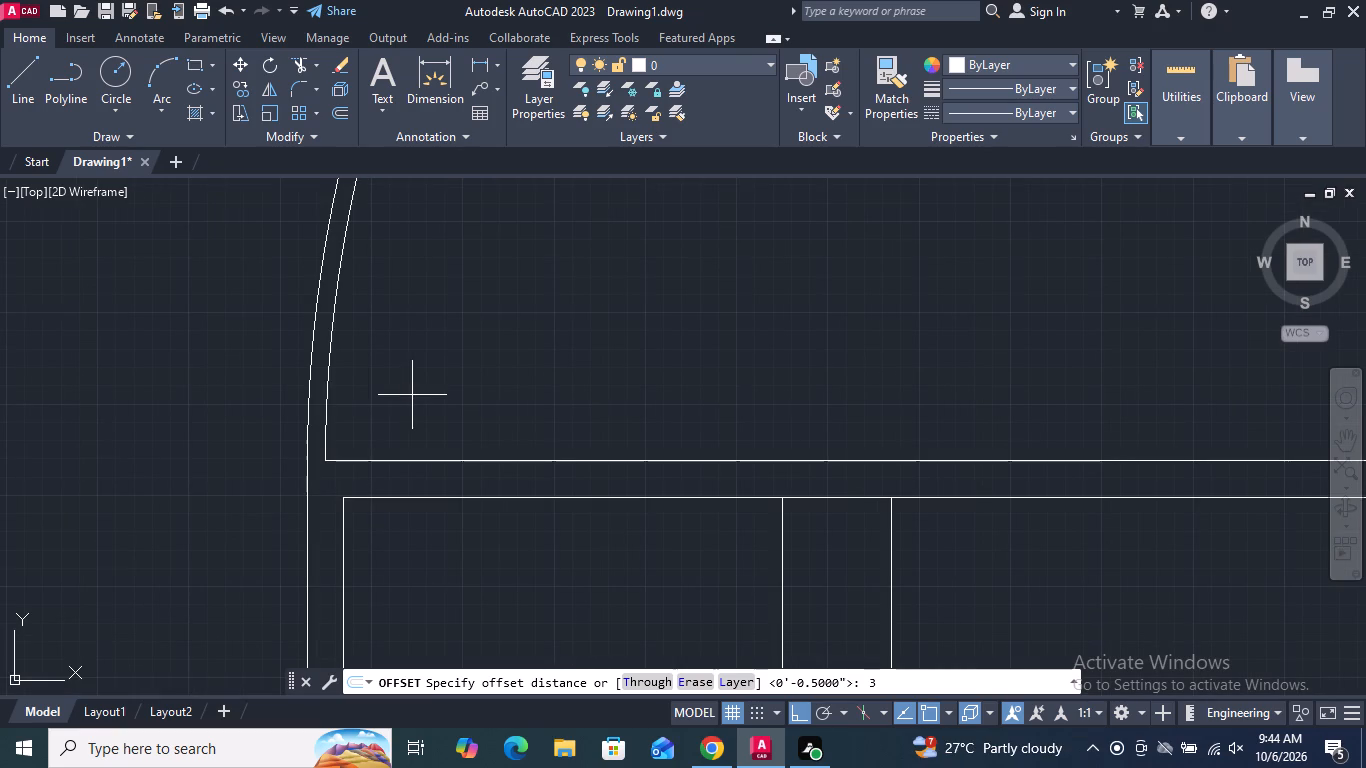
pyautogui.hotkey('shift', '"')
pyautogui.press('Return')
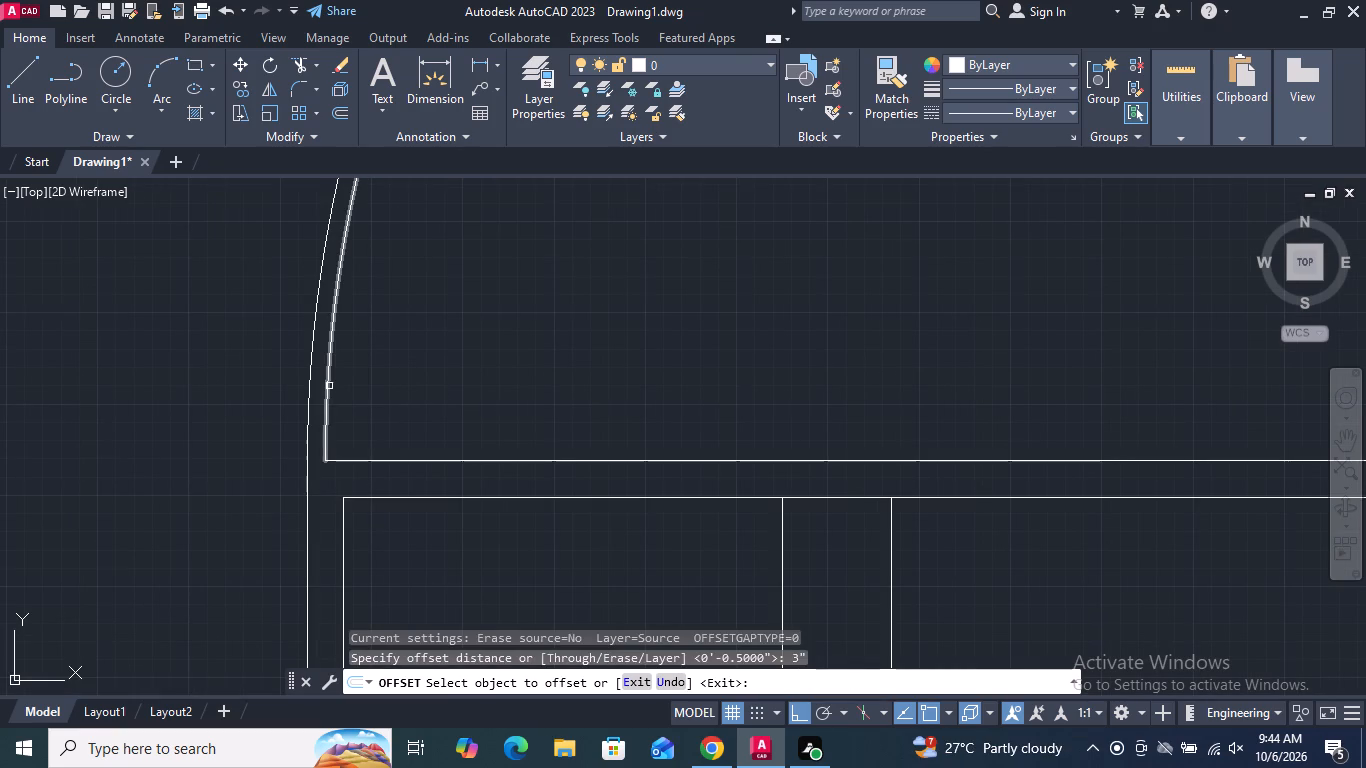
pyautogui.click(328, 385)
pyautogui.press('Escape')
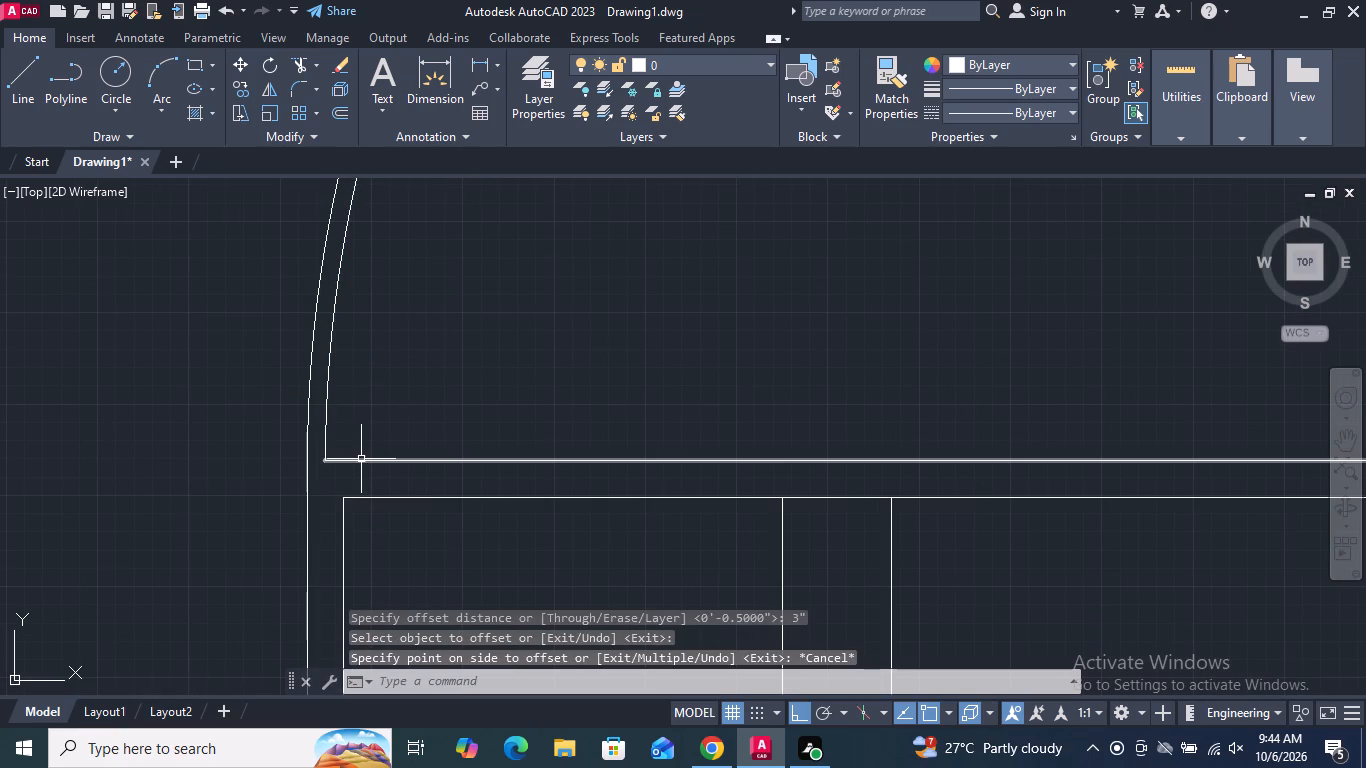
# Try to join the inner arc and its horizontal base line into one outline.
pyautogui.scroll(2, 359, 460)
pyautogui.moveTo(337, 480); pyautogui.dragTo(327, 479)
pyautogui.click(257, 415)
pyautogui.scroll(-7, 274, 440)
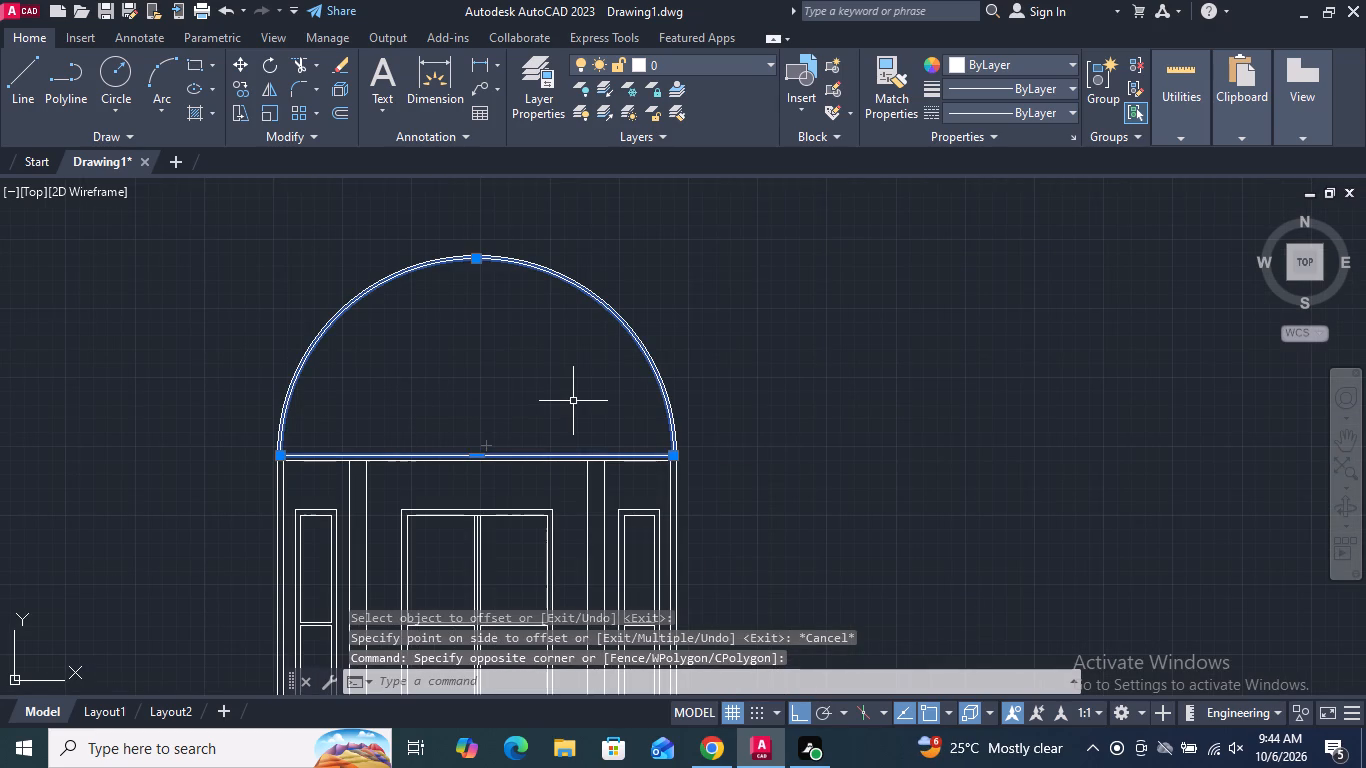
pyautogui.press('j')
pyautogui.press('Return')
# Examine both corners where the inner arc meets the ends of its base line.
pyautogui.scroll(3, 661, 449)
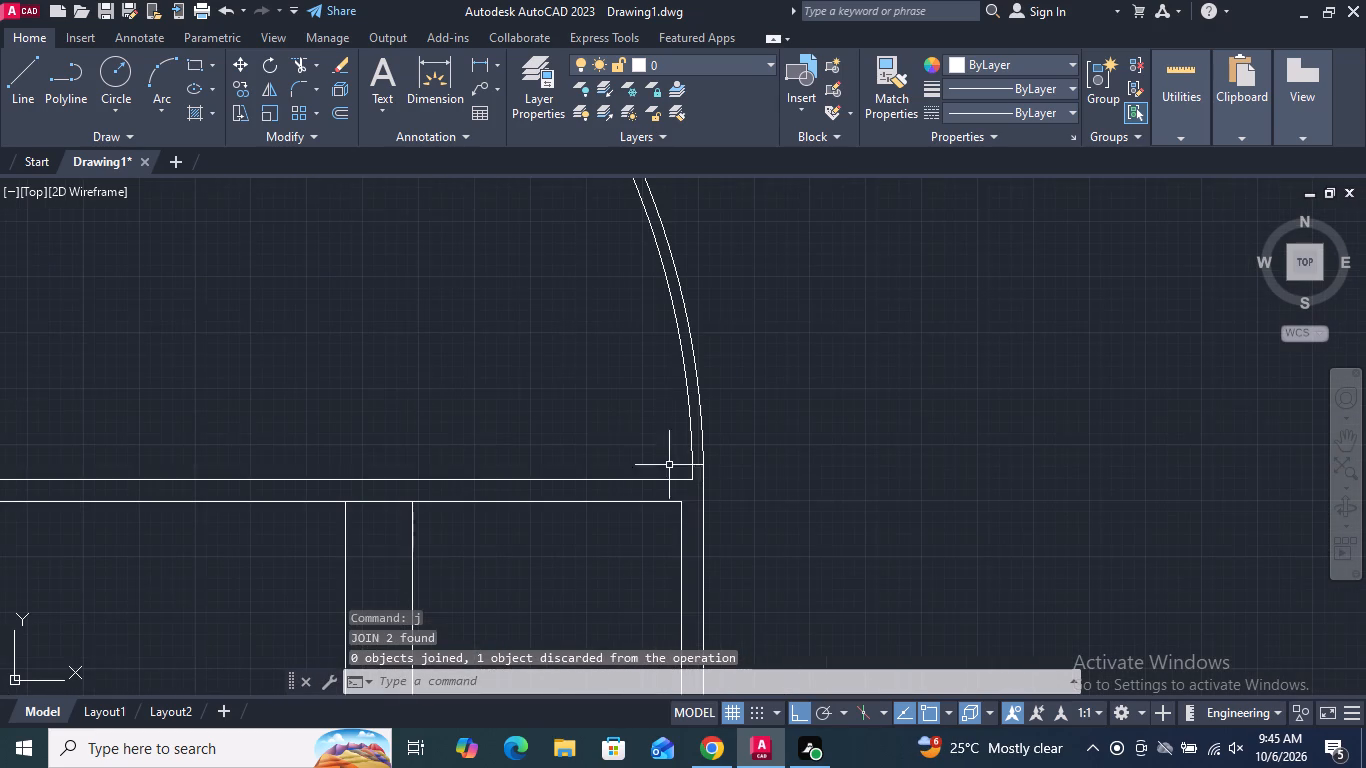
pyautogui.scroll(6, 688, 477)
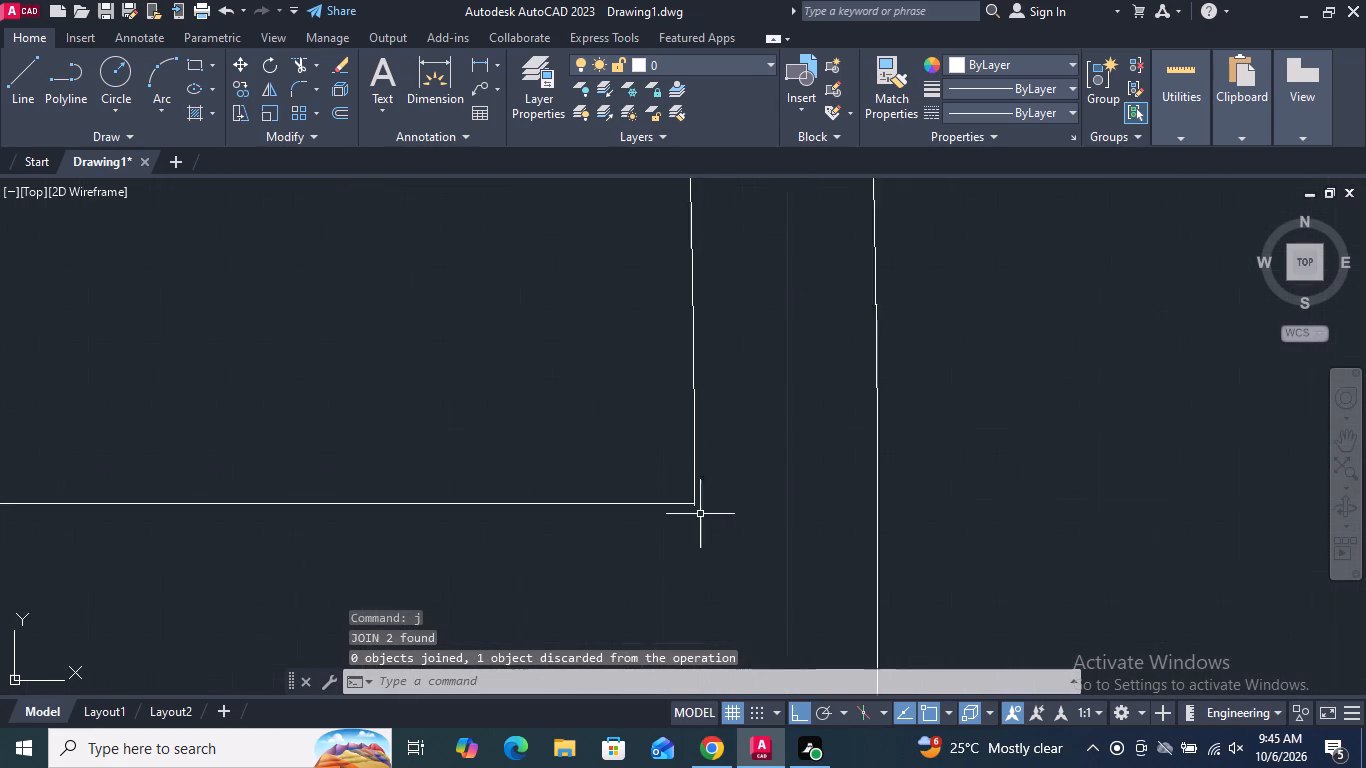
pyautogui.scroll(9, 700, 514)
pyautogui.scroll(3, 613, 491)
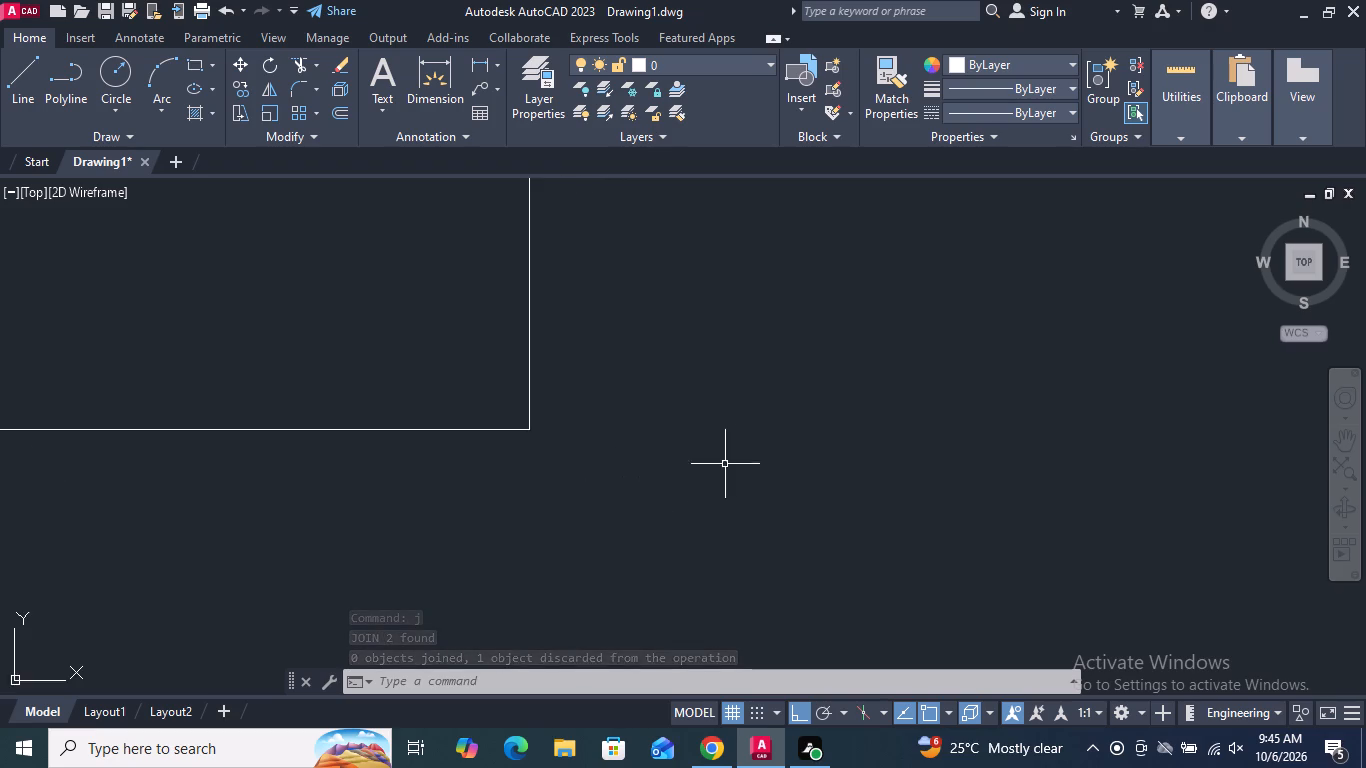
pyautogui.scroll(-19, 803, 441)
pyautogui.scroll(-2, 861, 425)
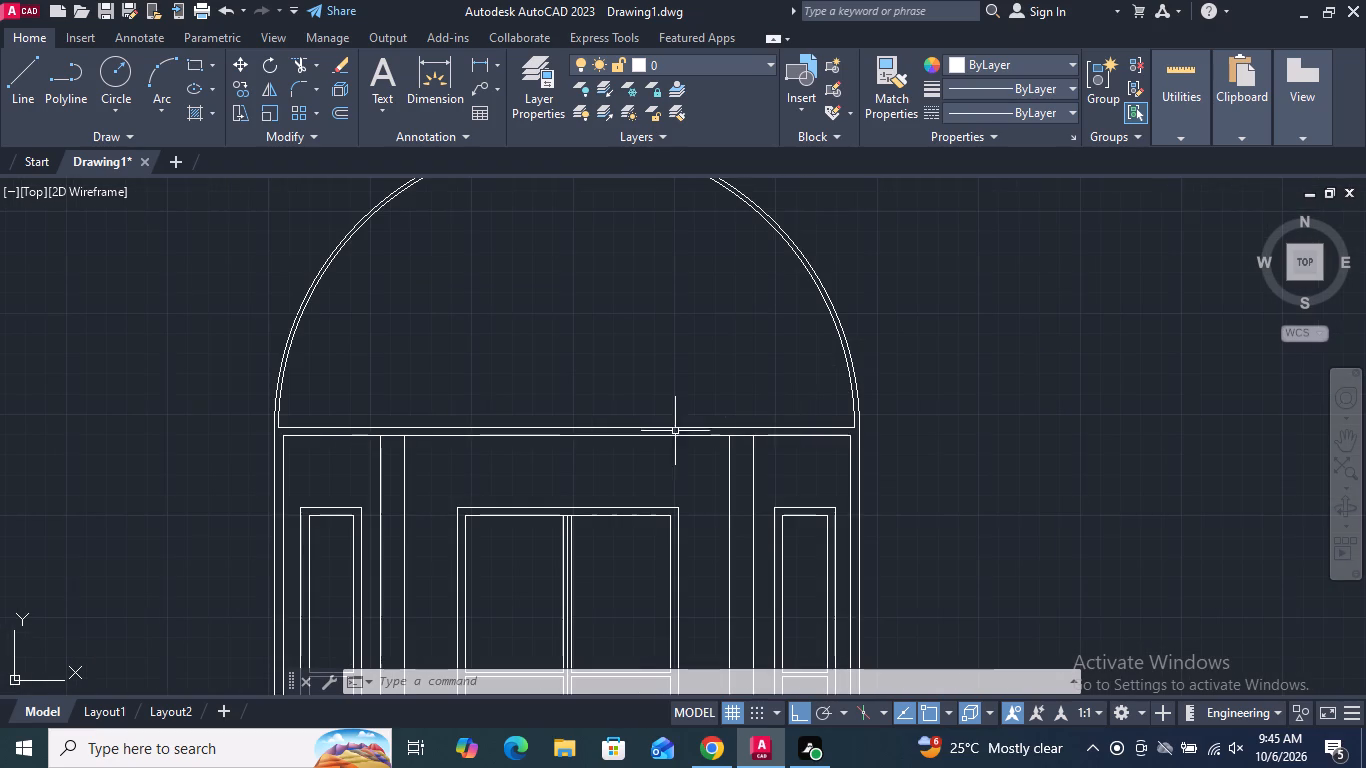
pyautogui.scroll(8, 287, 419)
pyautogui.scroll(4, 186, 403)
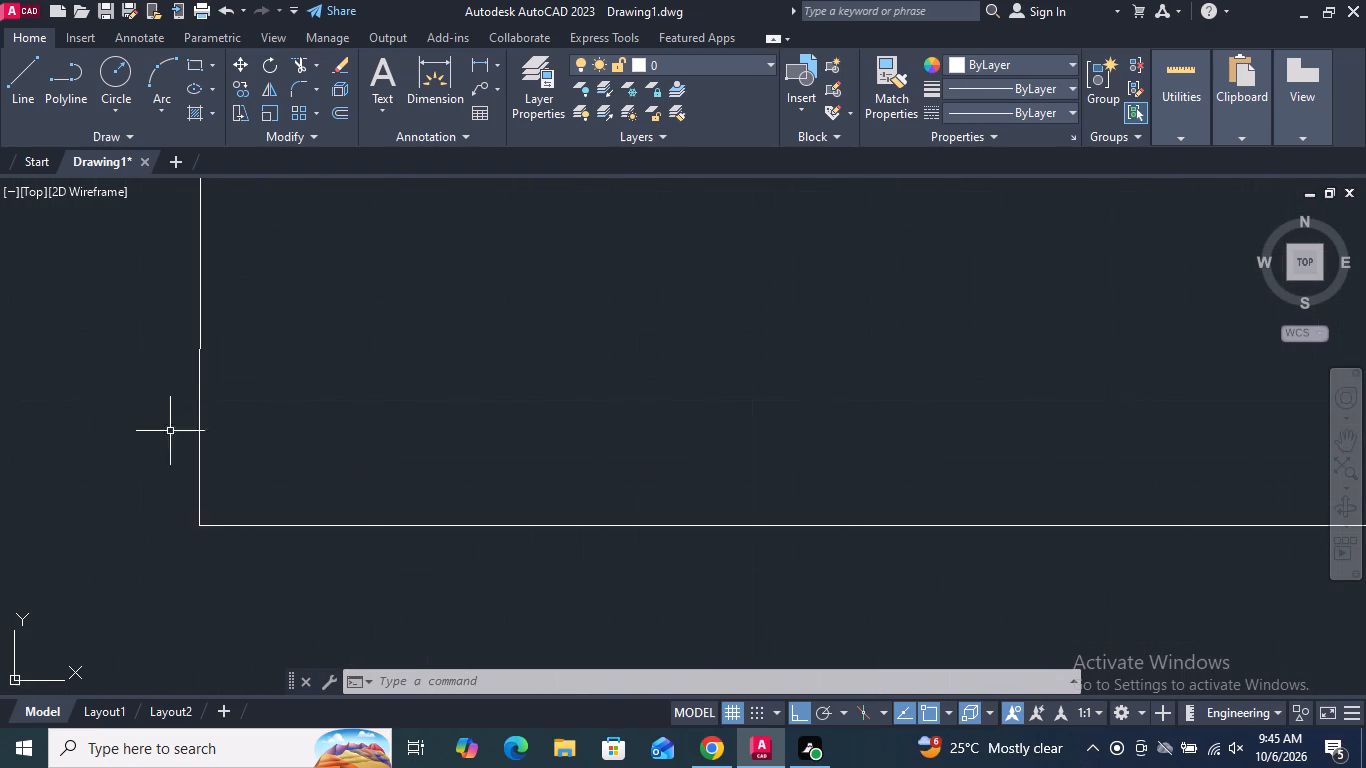
pyautogui.scroll(8, 197, 530)
pyautogui.scroll(-10, 214, 528)
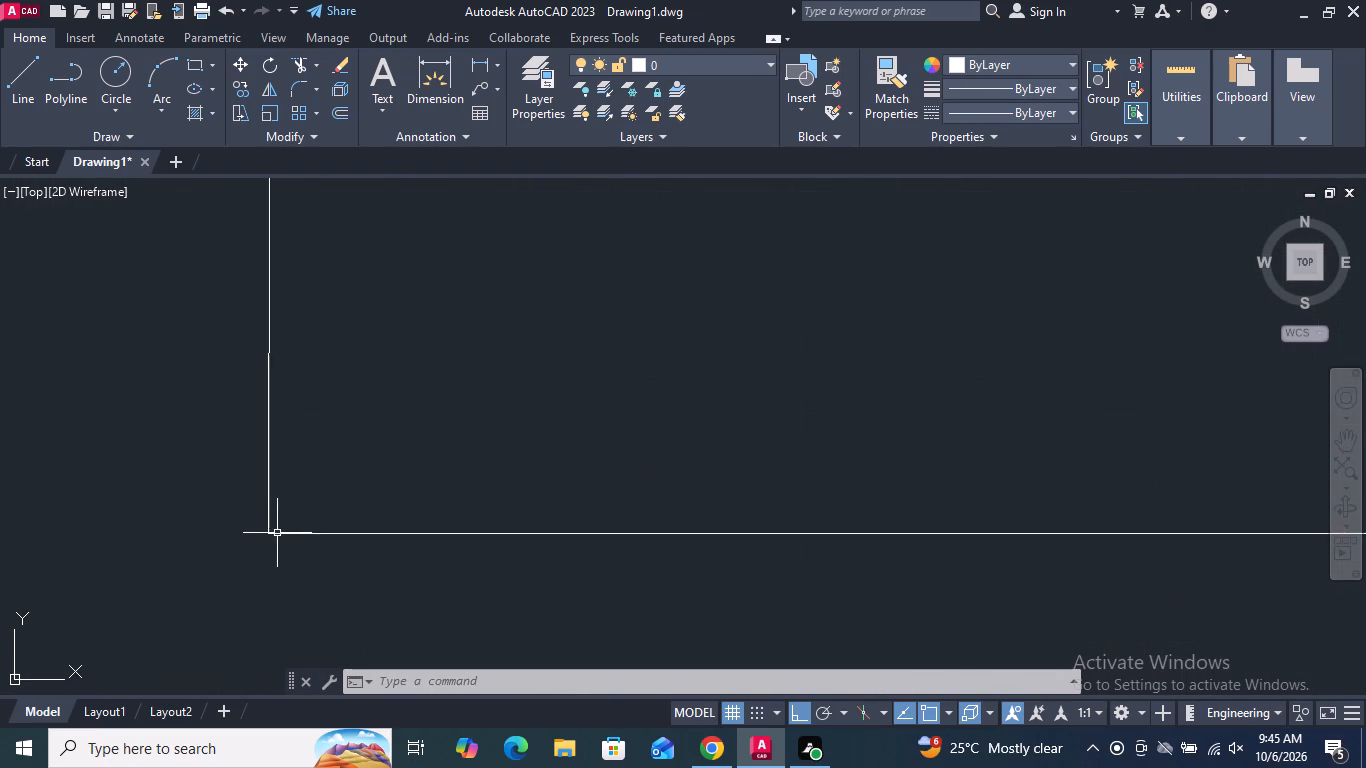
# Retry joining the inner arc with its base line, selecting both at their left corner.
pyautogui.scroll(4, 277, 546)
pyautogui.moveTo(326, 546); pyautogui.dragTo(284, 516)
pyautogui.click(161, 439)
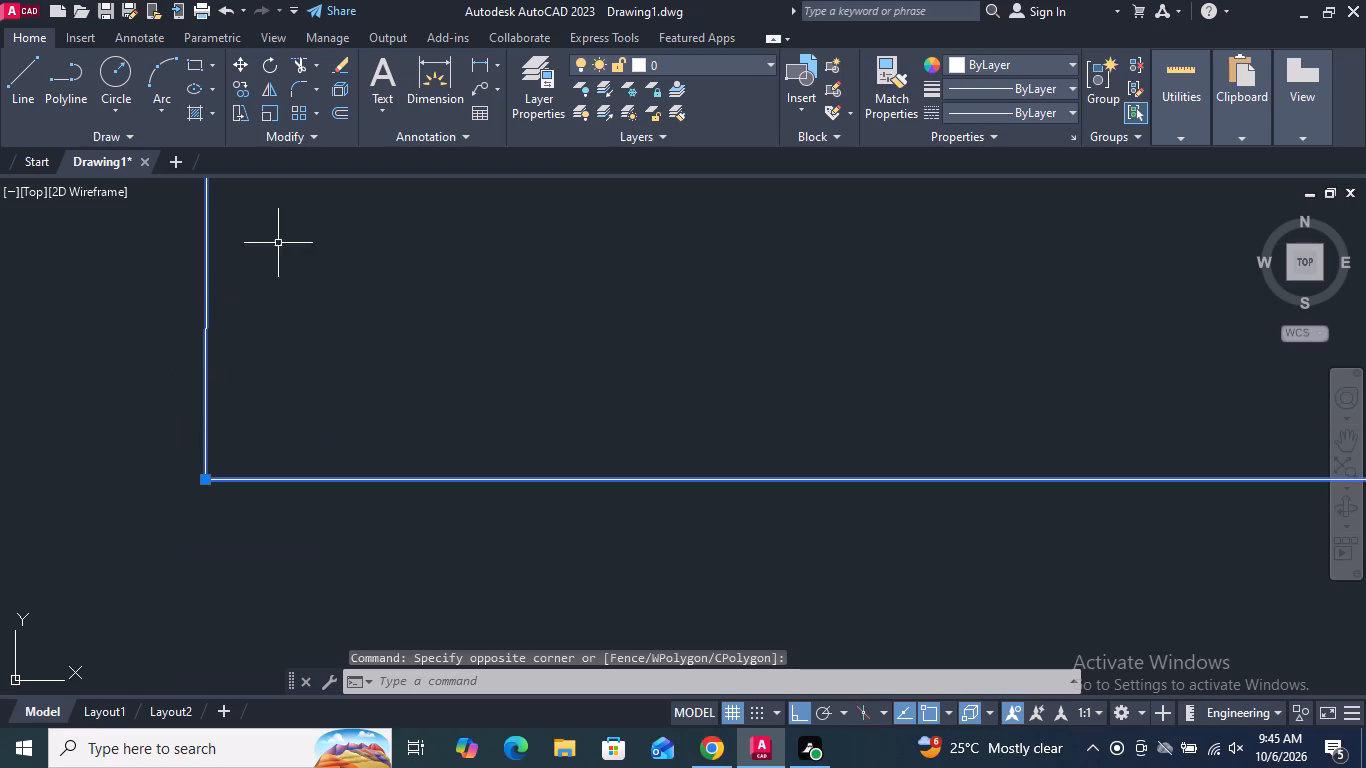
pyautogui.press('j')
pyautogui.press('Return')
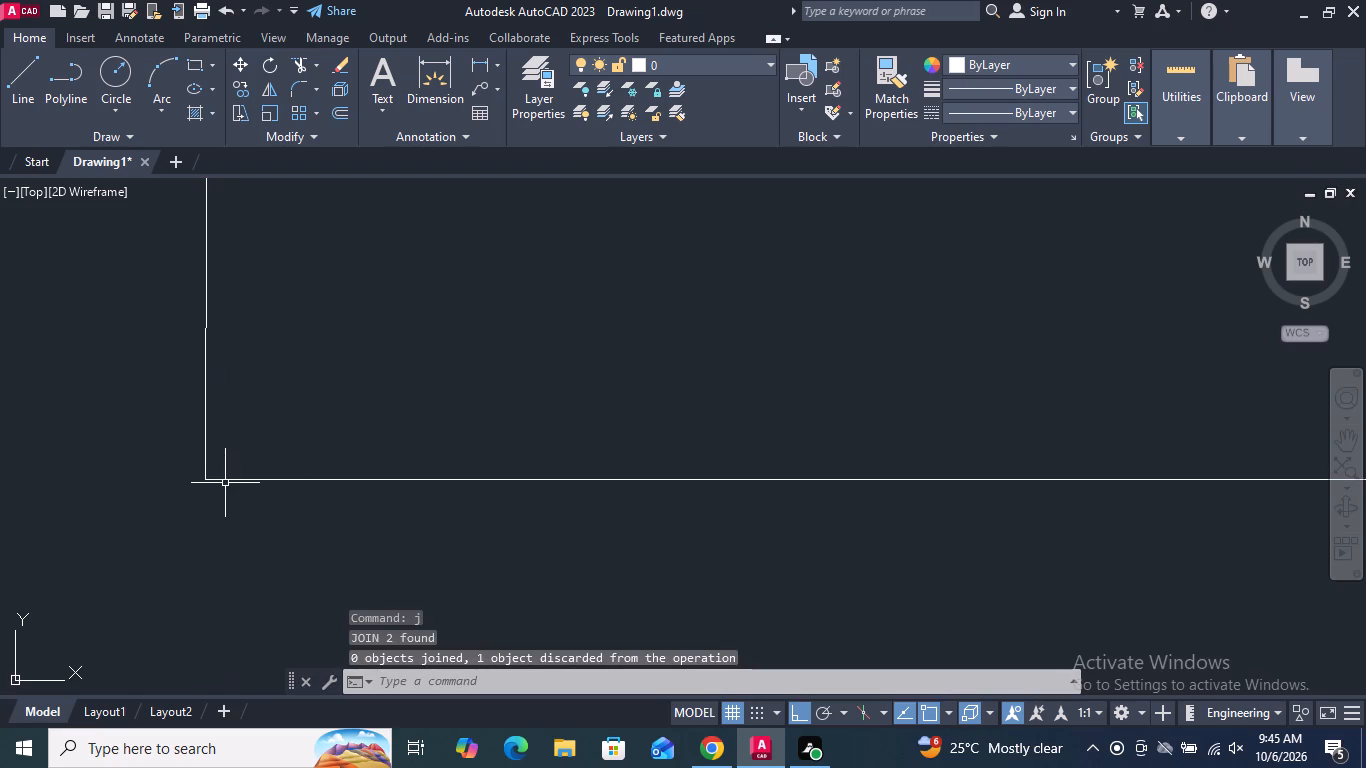
# Offset the inner arc of the arched top inward by 2".
pyautogui.moveTo(236, 508); pyautogui.dragTo(200, 471)
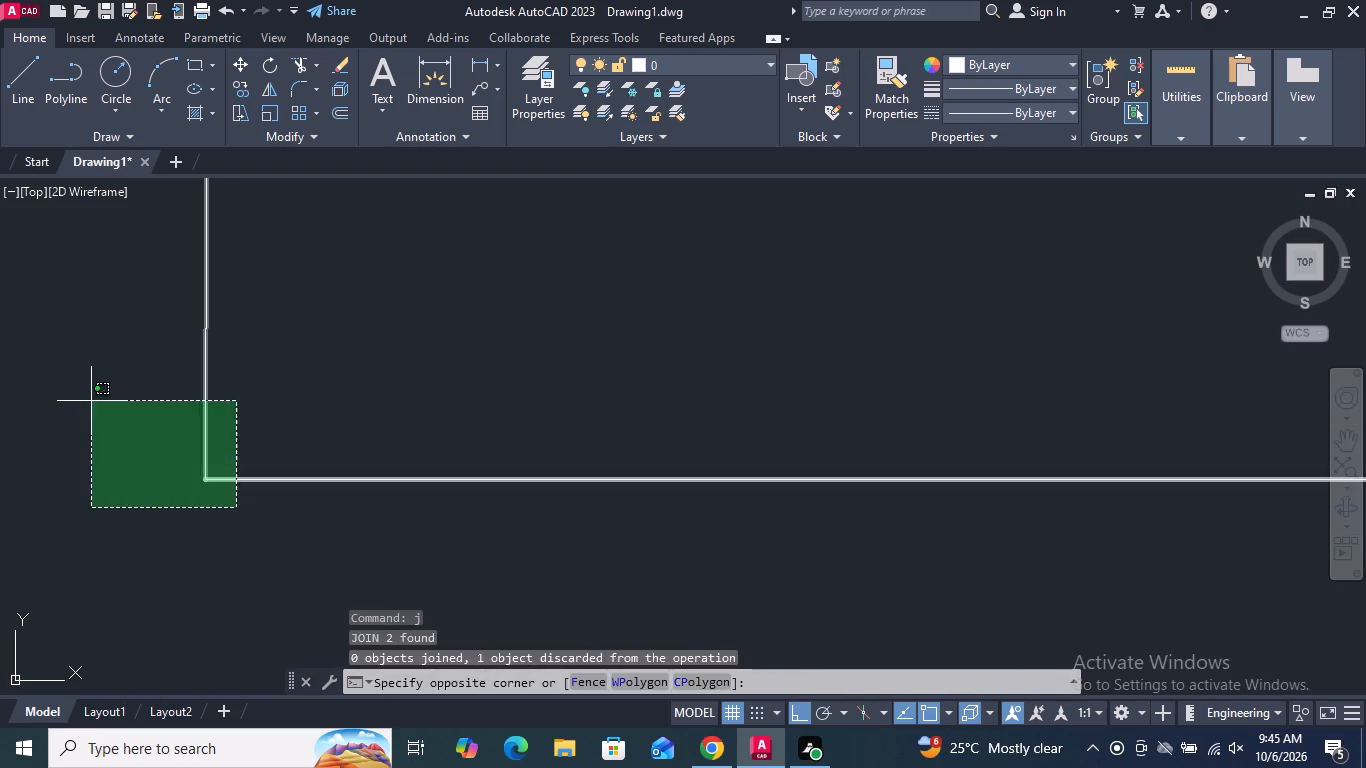
pyautogui.click(90, 399)
pyautogui.click(340, 110)
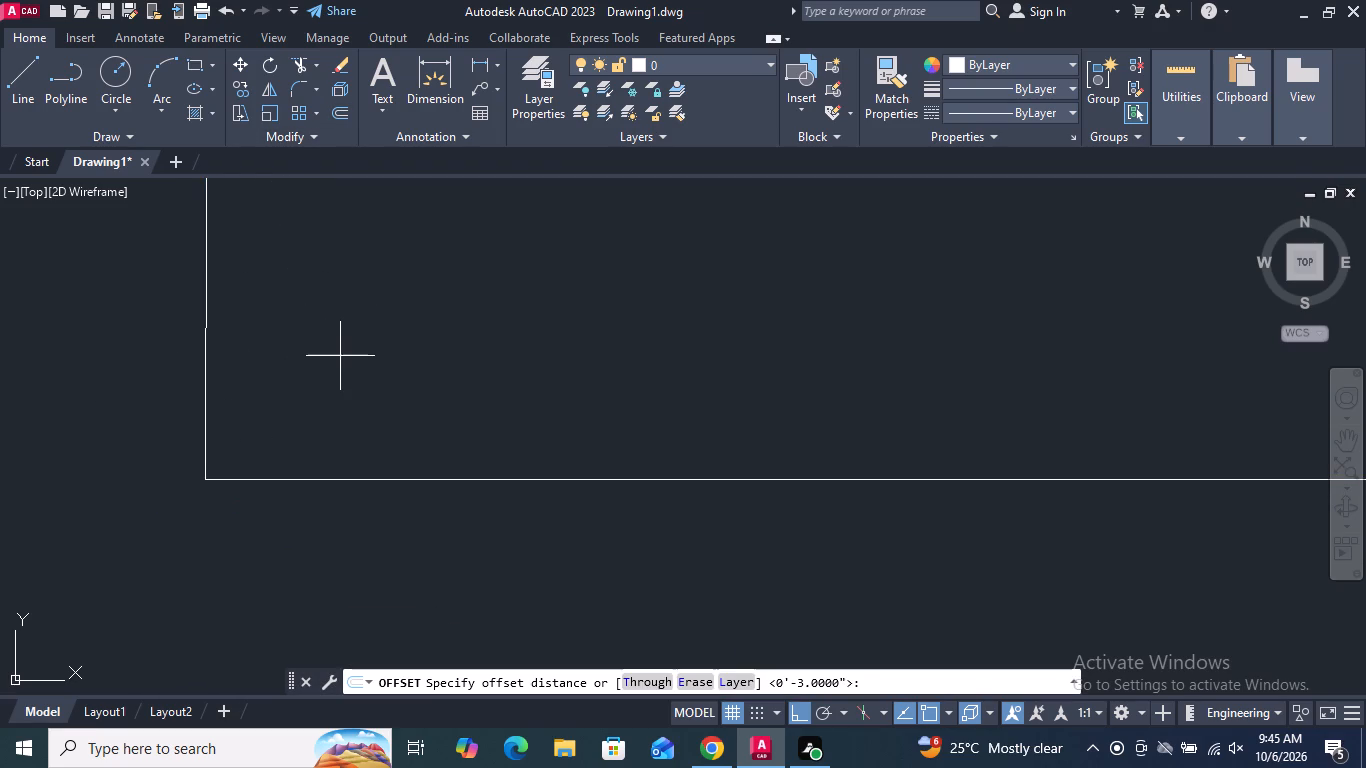
pyautogui.press('2')
pyautogui.hotkey('shift', '"')
pyautogui.press('Return')
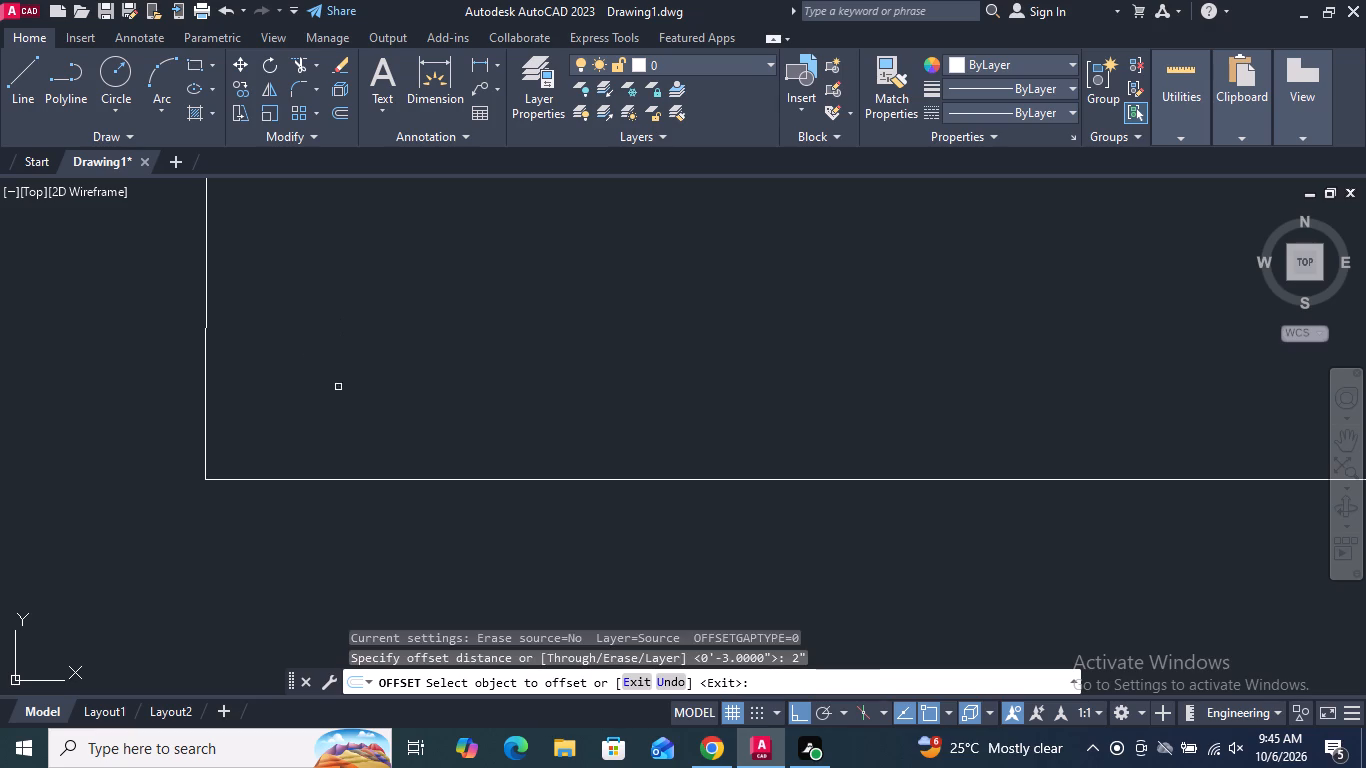
pyautogui.moveTo(214, 439); pyautogui.dragTo(358, 538)
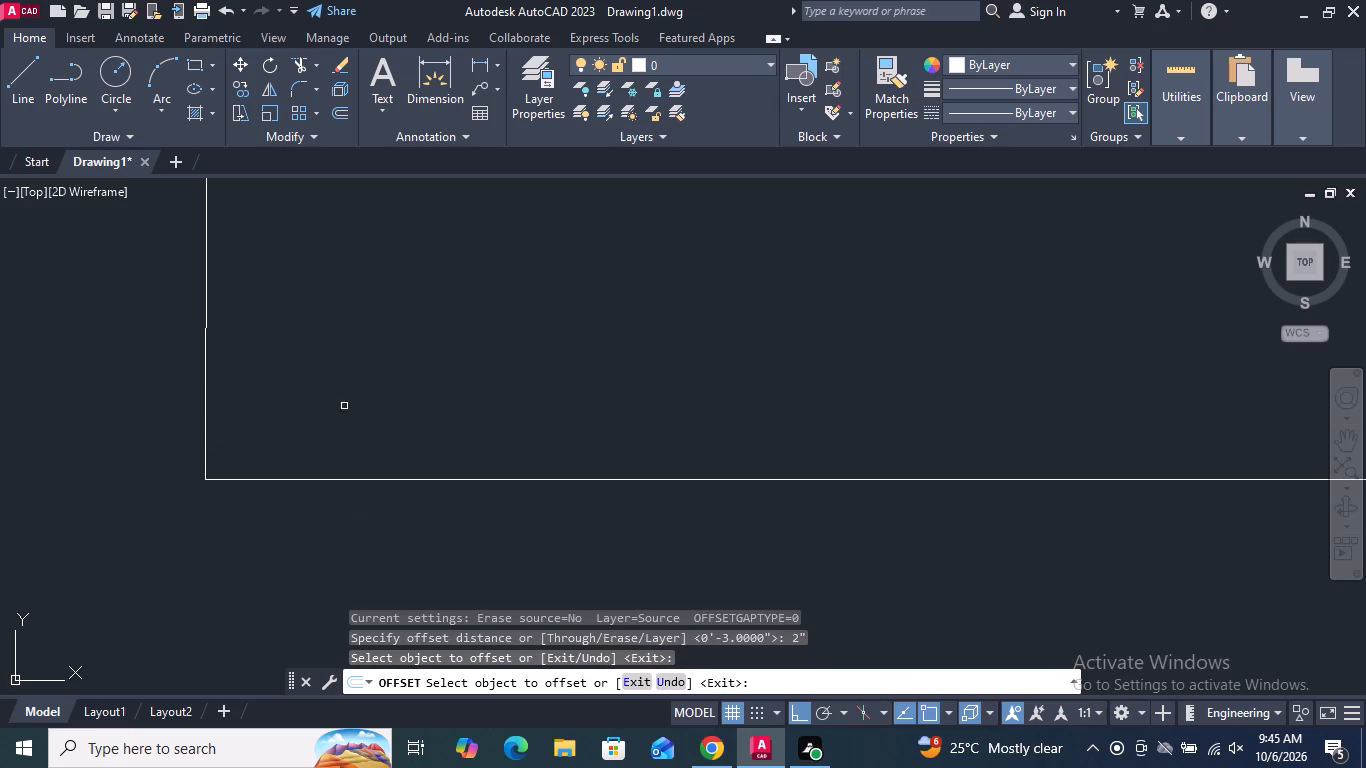
pyautogui.click(203, 398)
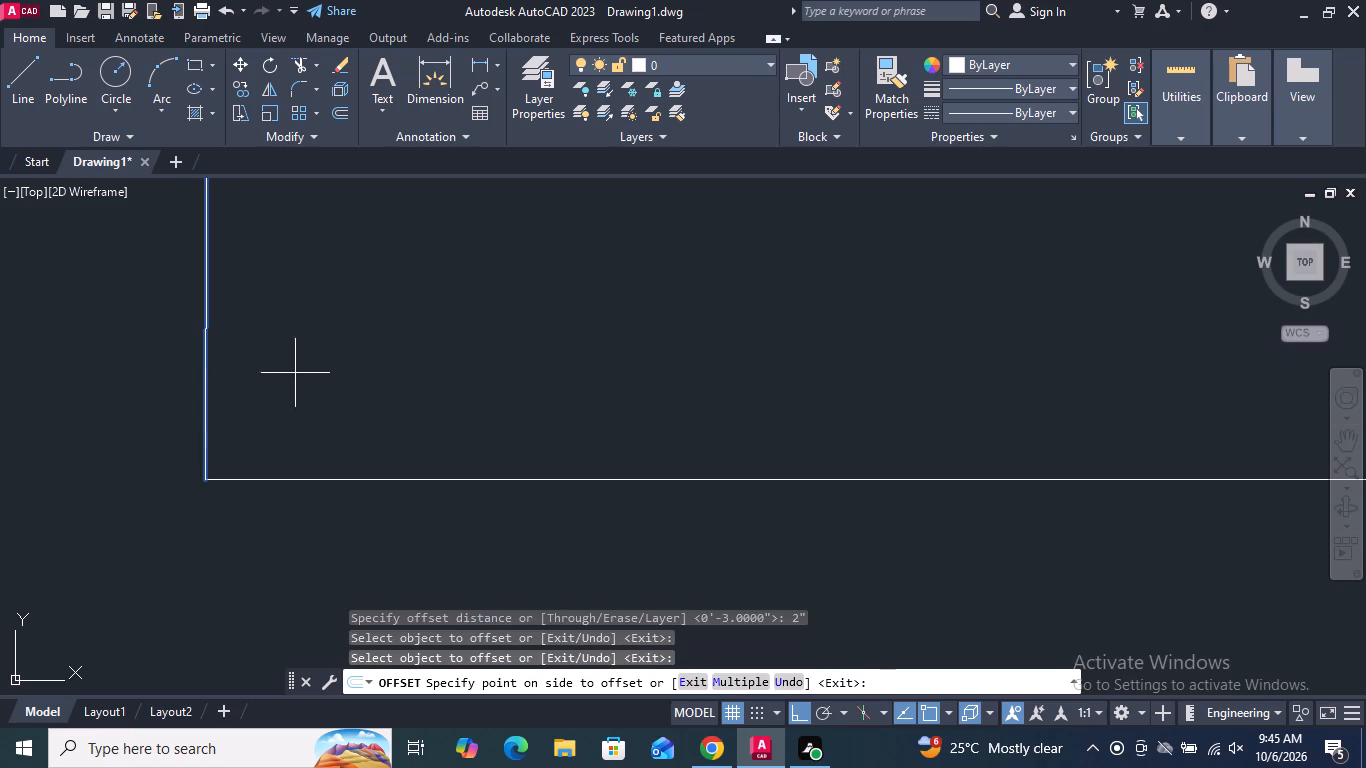
pyautogui.click(295, 373)
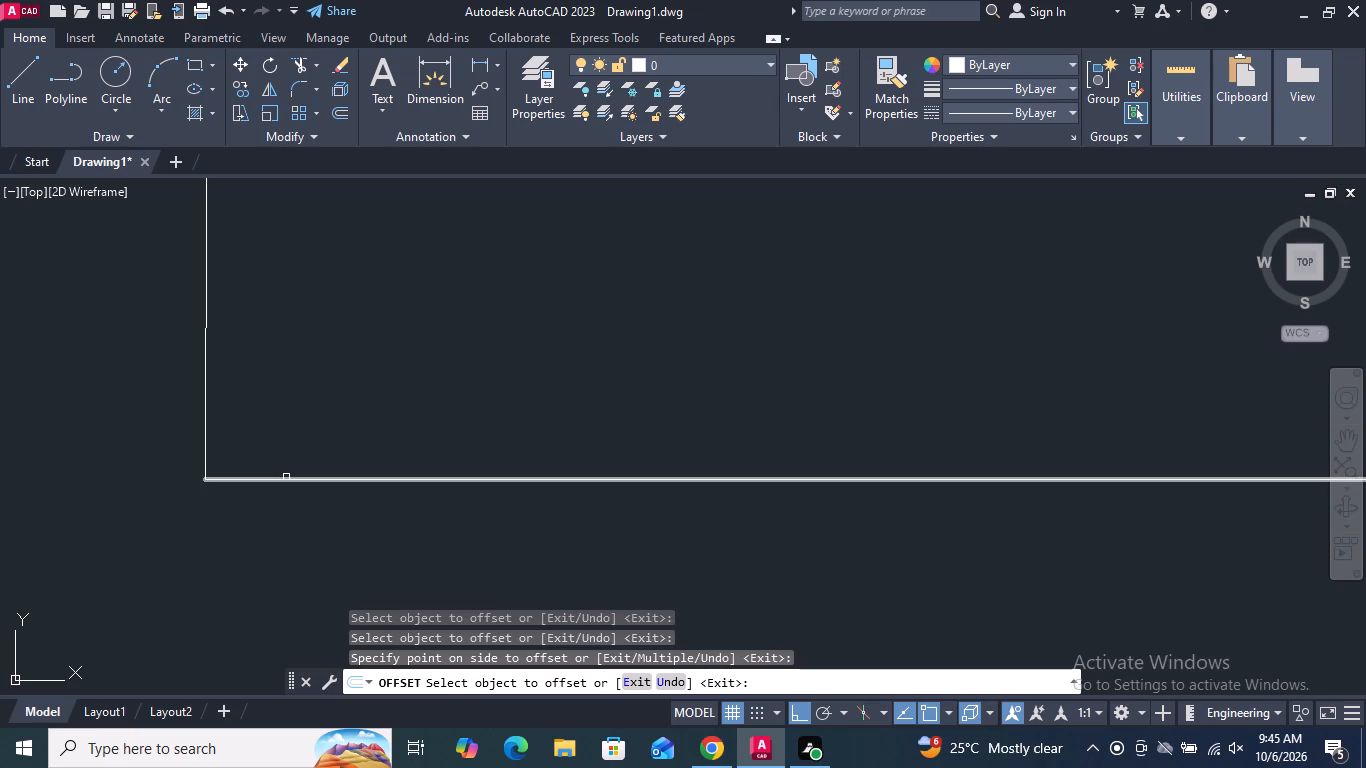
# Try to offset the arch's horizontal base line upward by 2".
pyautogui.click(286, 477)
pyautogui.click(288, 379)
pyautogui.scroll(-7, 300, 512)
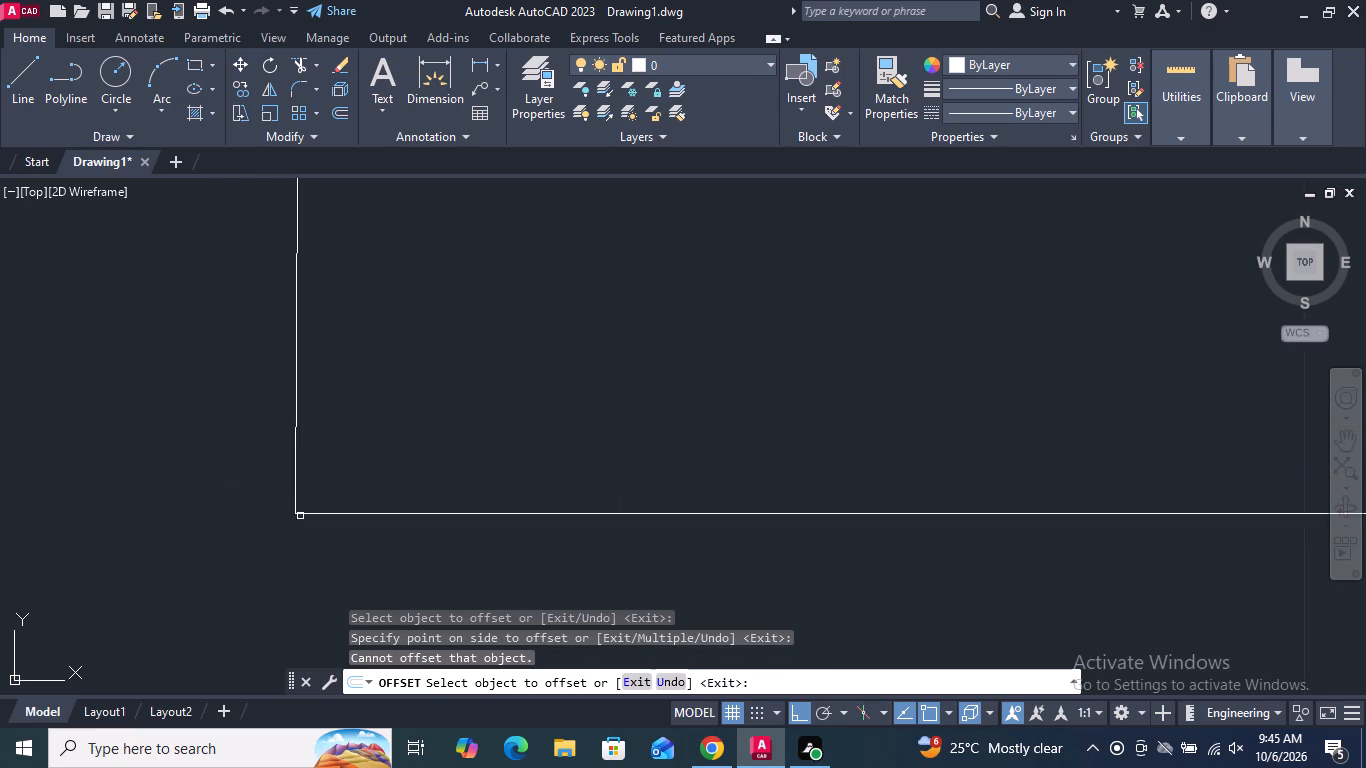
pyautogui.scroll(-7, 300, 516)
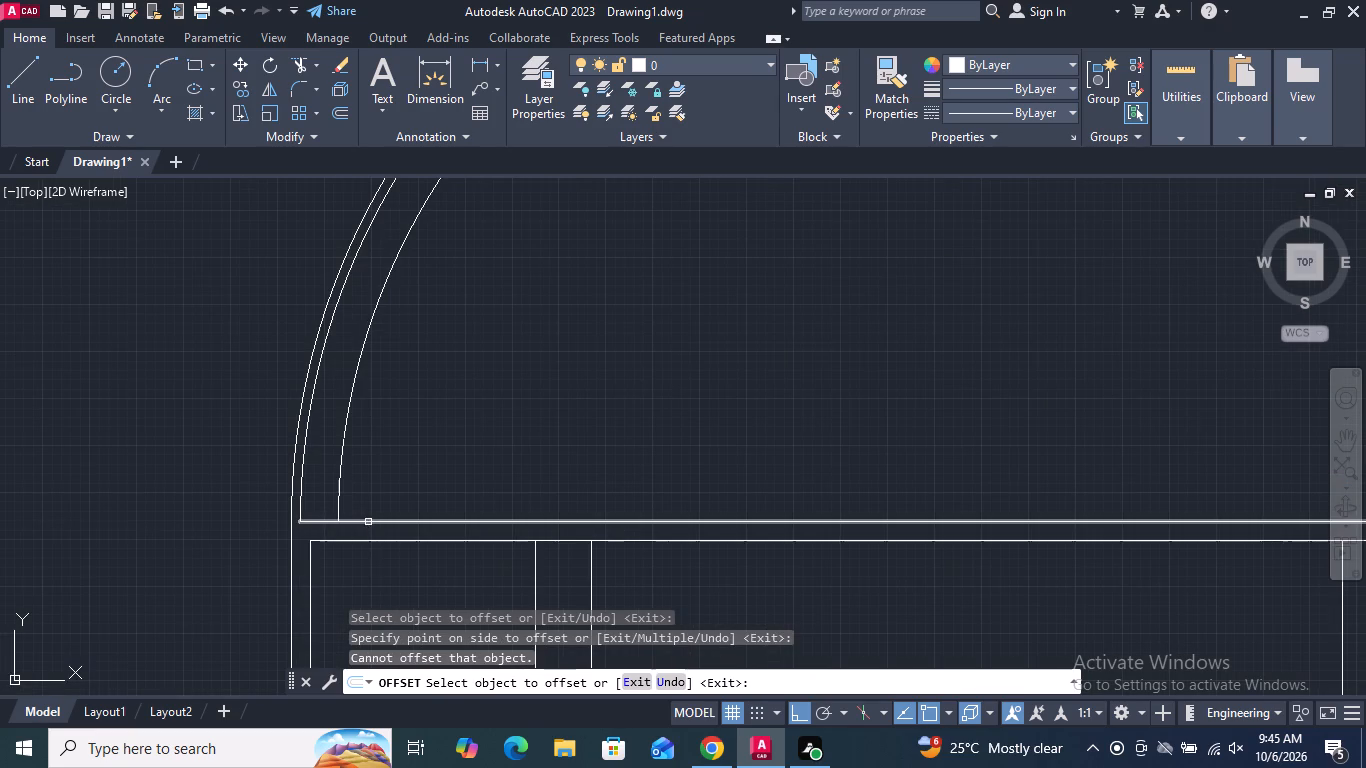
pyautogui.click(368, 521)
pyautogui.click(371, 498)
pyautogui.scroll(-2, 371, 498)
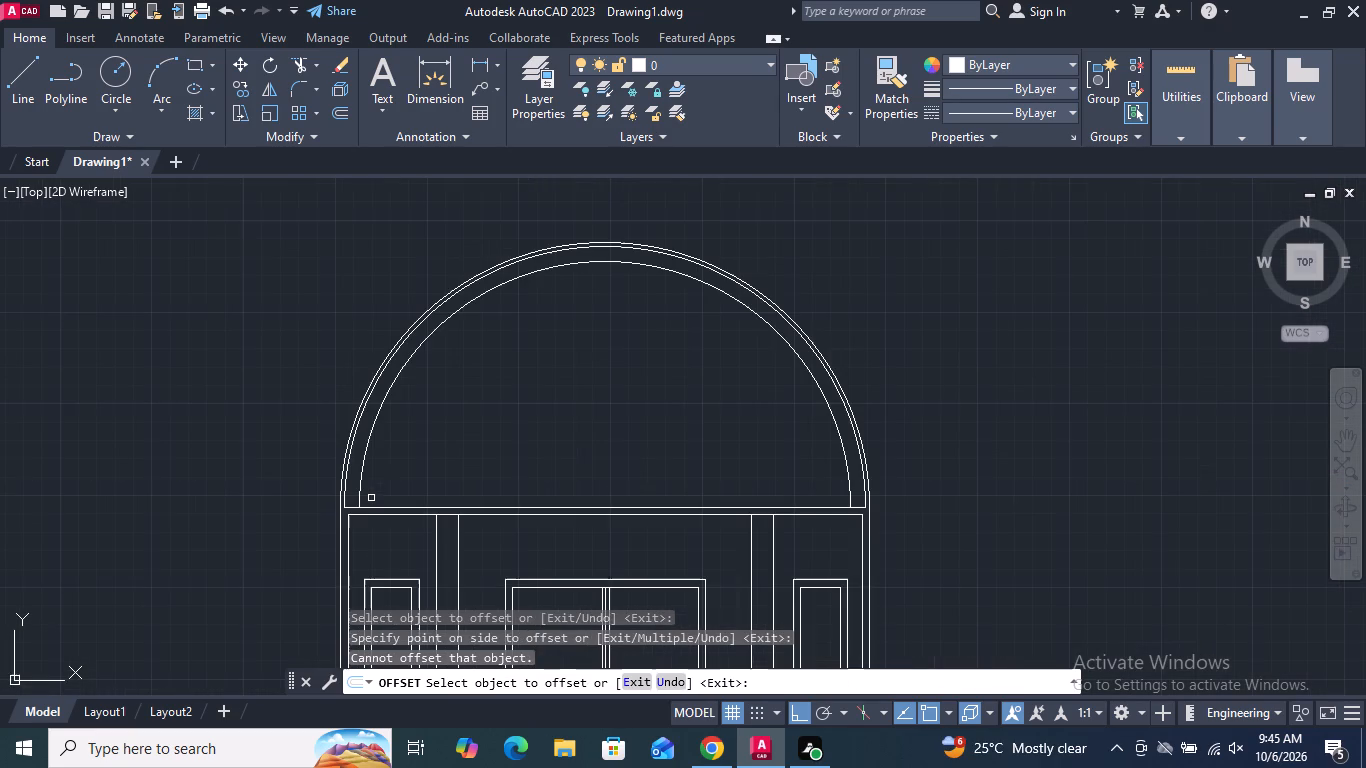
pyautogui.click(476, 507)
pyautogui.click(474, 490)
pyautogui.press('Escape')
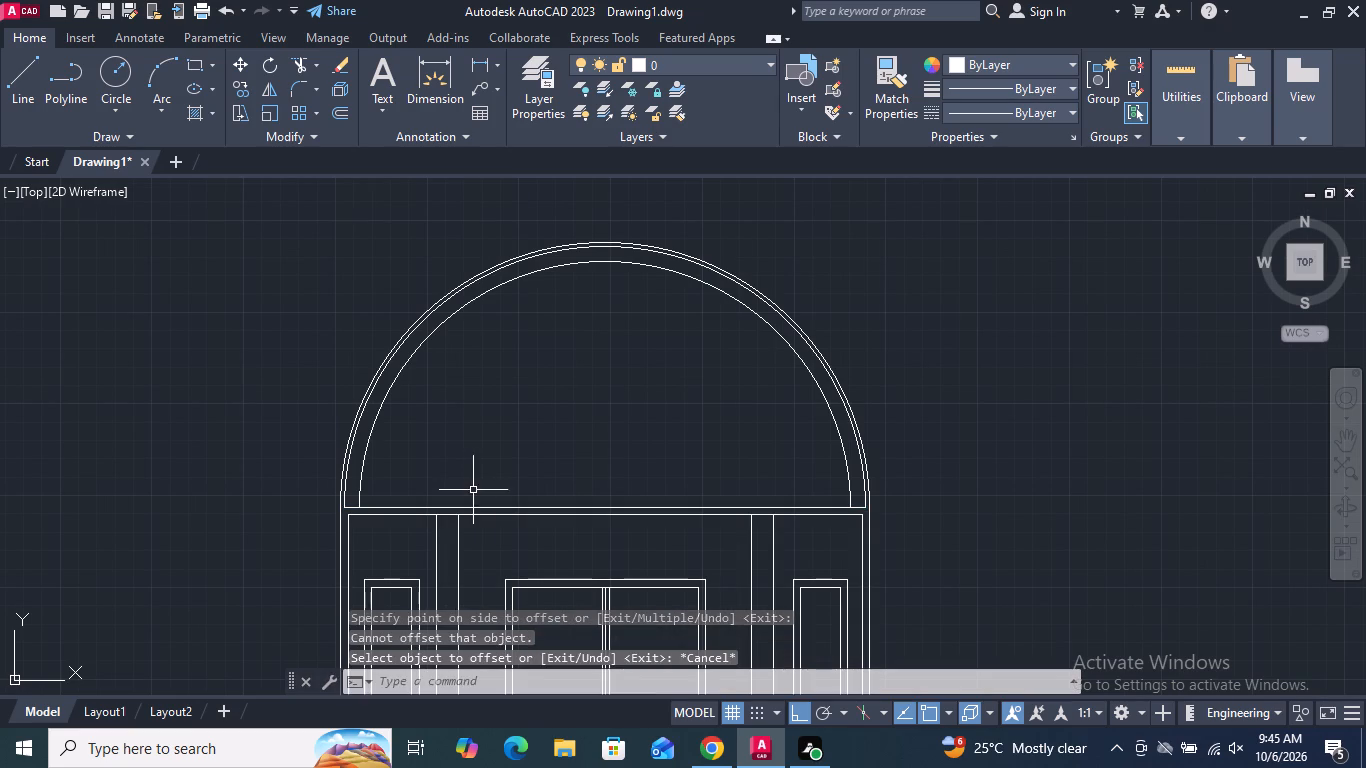
# Copy the arch's horizontal base line 2" straight up from its midpoint.
pyautogui.scroll(3, 413, 519)
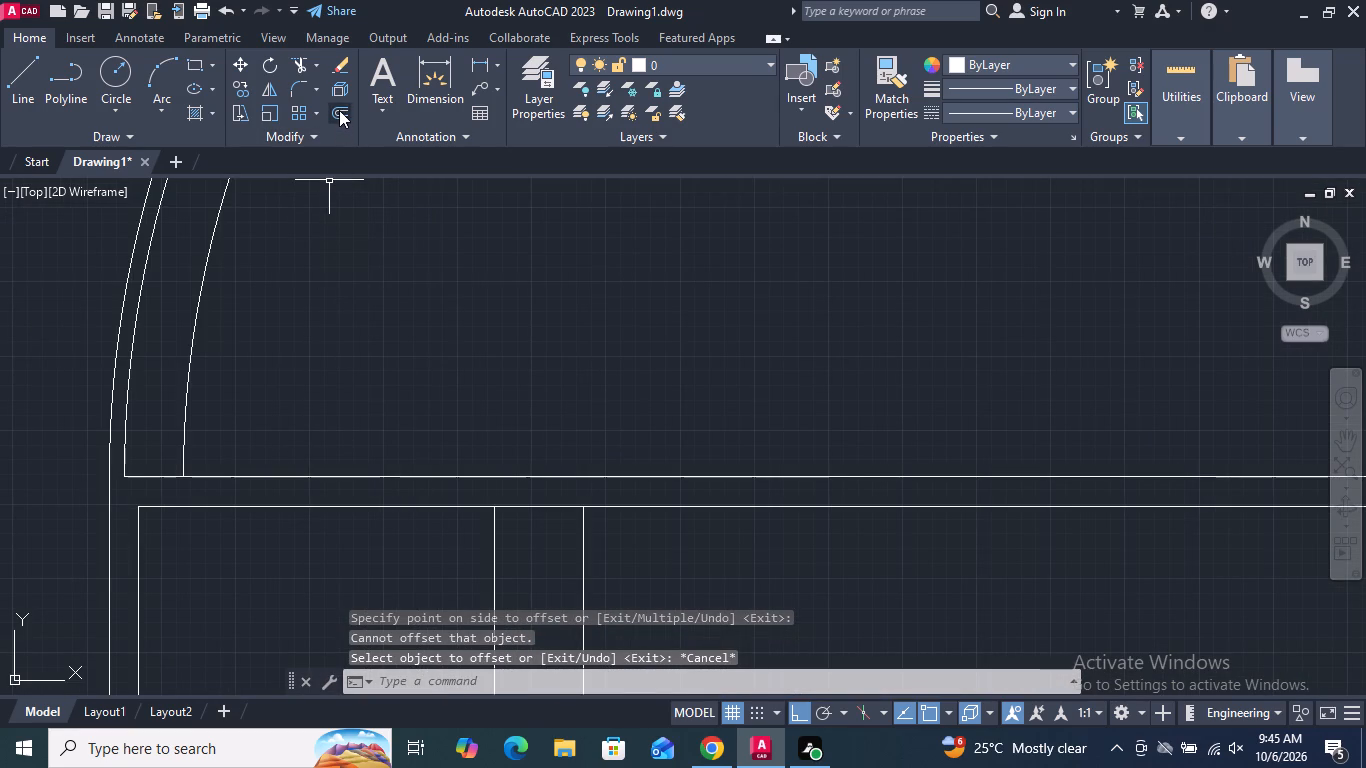
pyautogui.click(317, 478)
pyautogui.scroll(-4, 326, 460)
pyautogui.scroll(2, 433, 441)
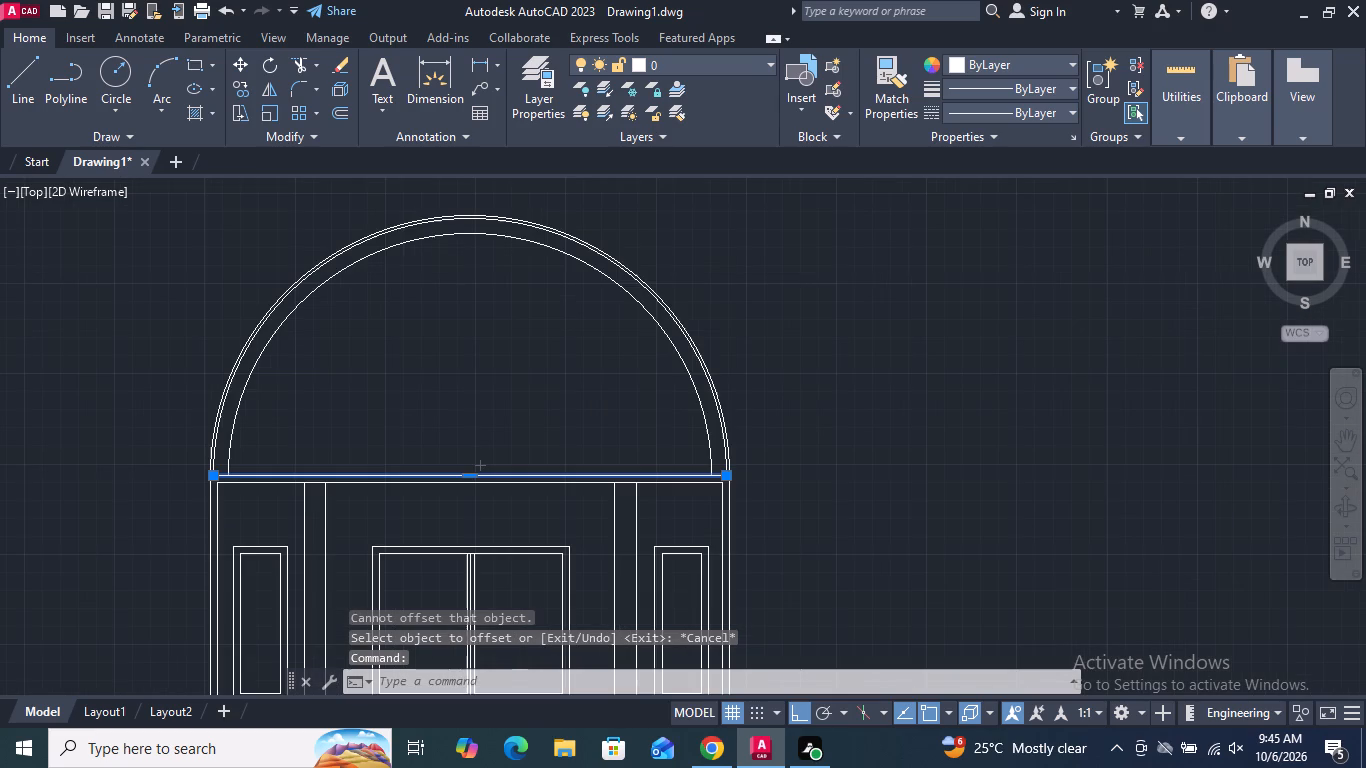
pyautogui.scroll(3, 889, 482)
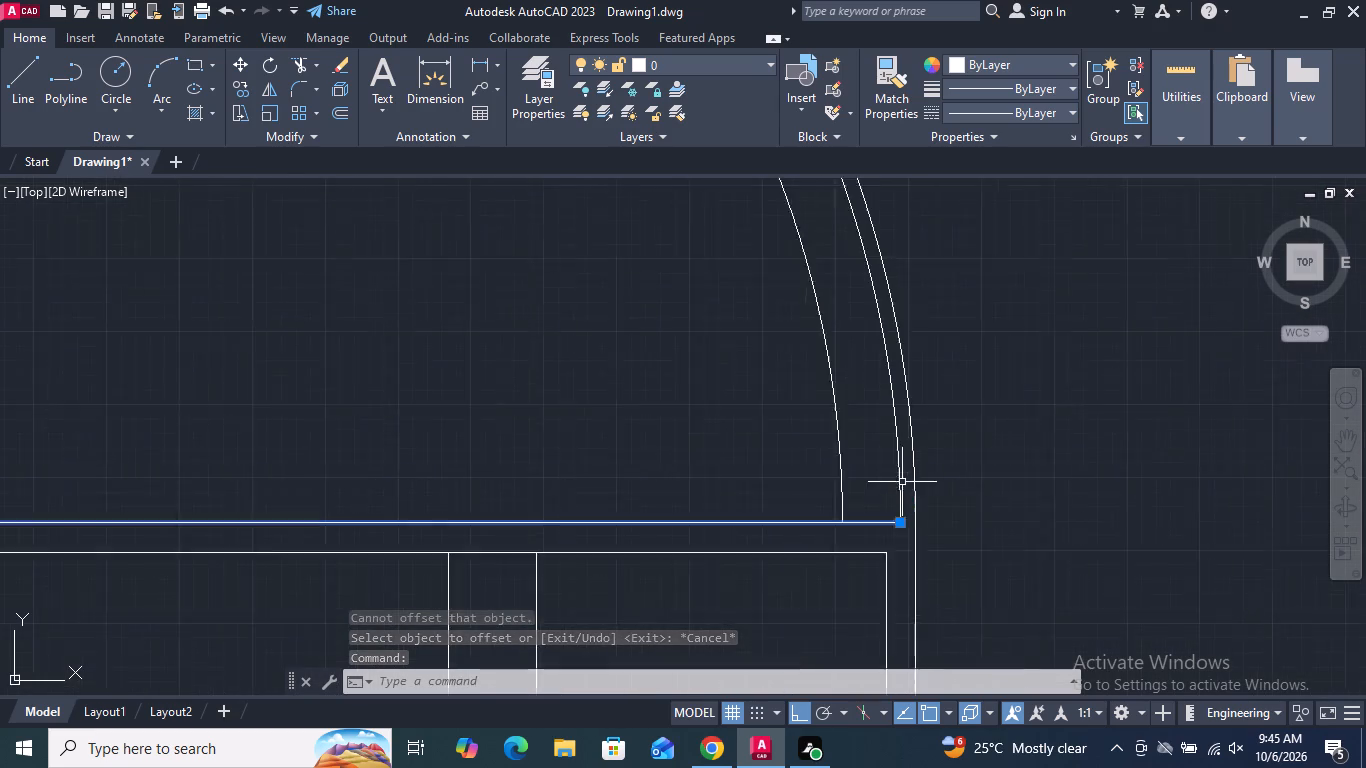
pyautogui.scroll(-3, 674, 505)
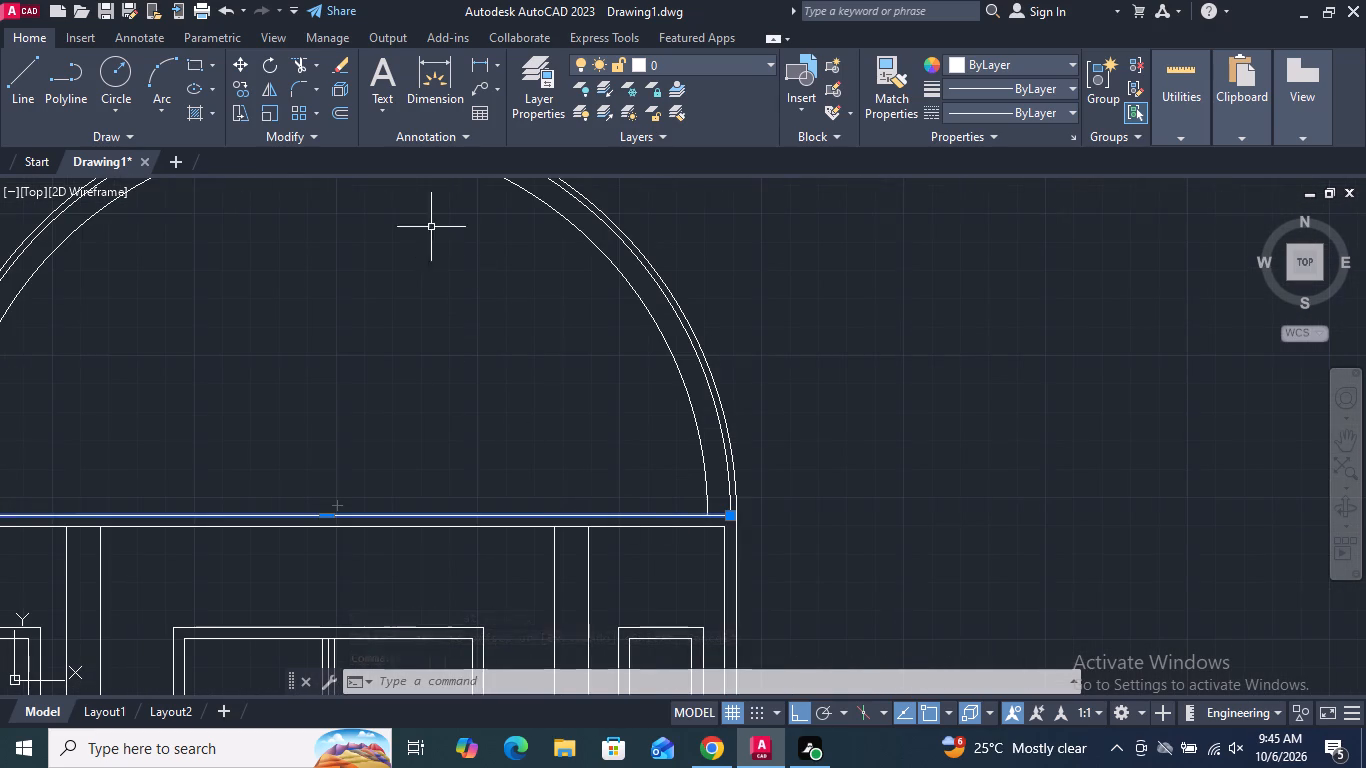
pyautogui.click(244, 86)
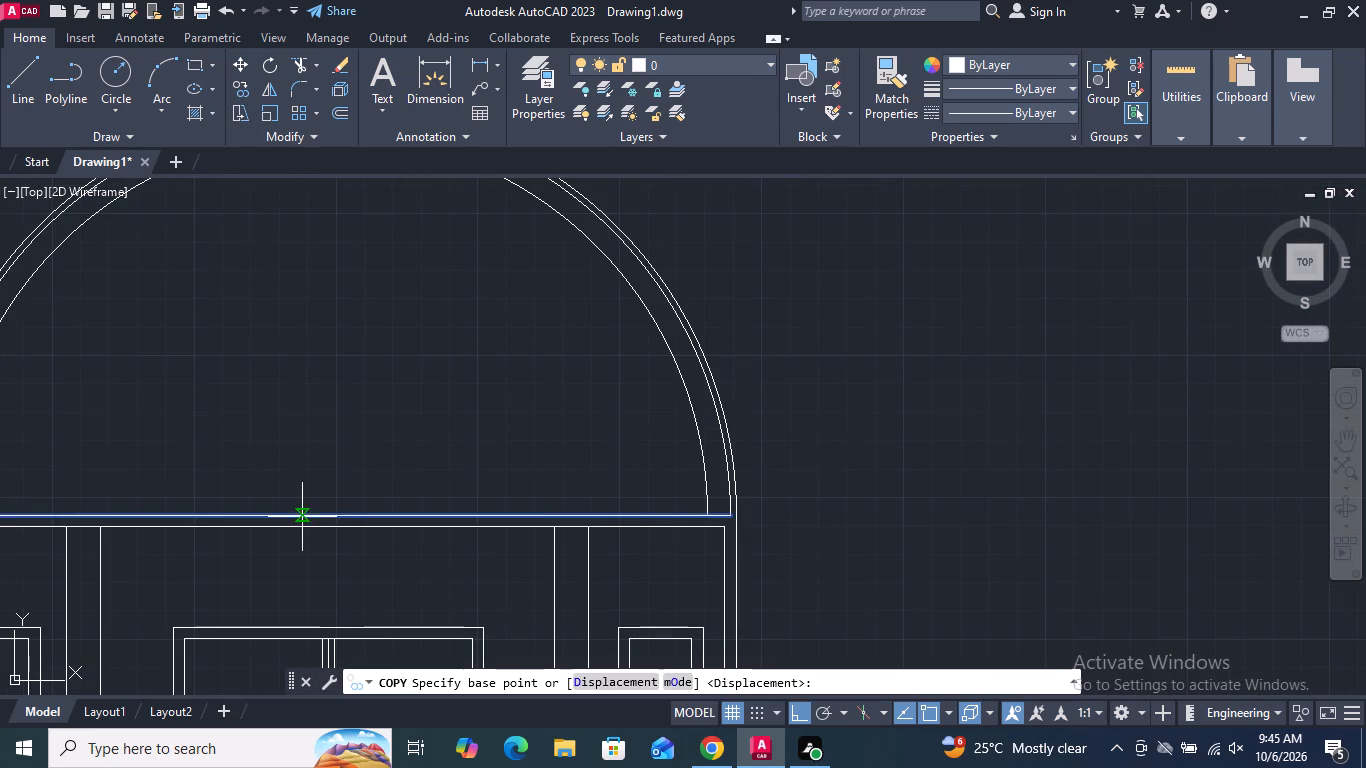
pyautogui.click(323, 517)
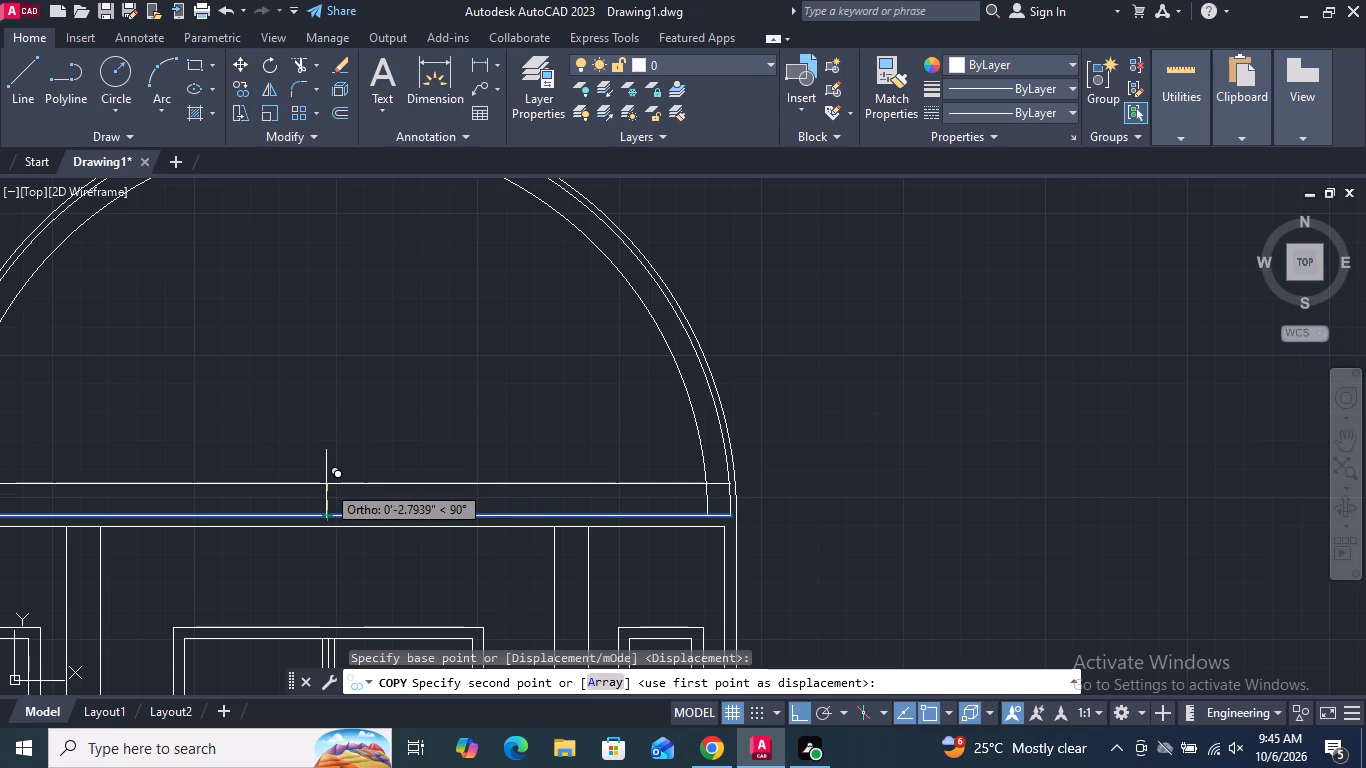
pyautogui.press('2')
pyautogui.hotkey('shift', '"')
pyautogui.press('Return')
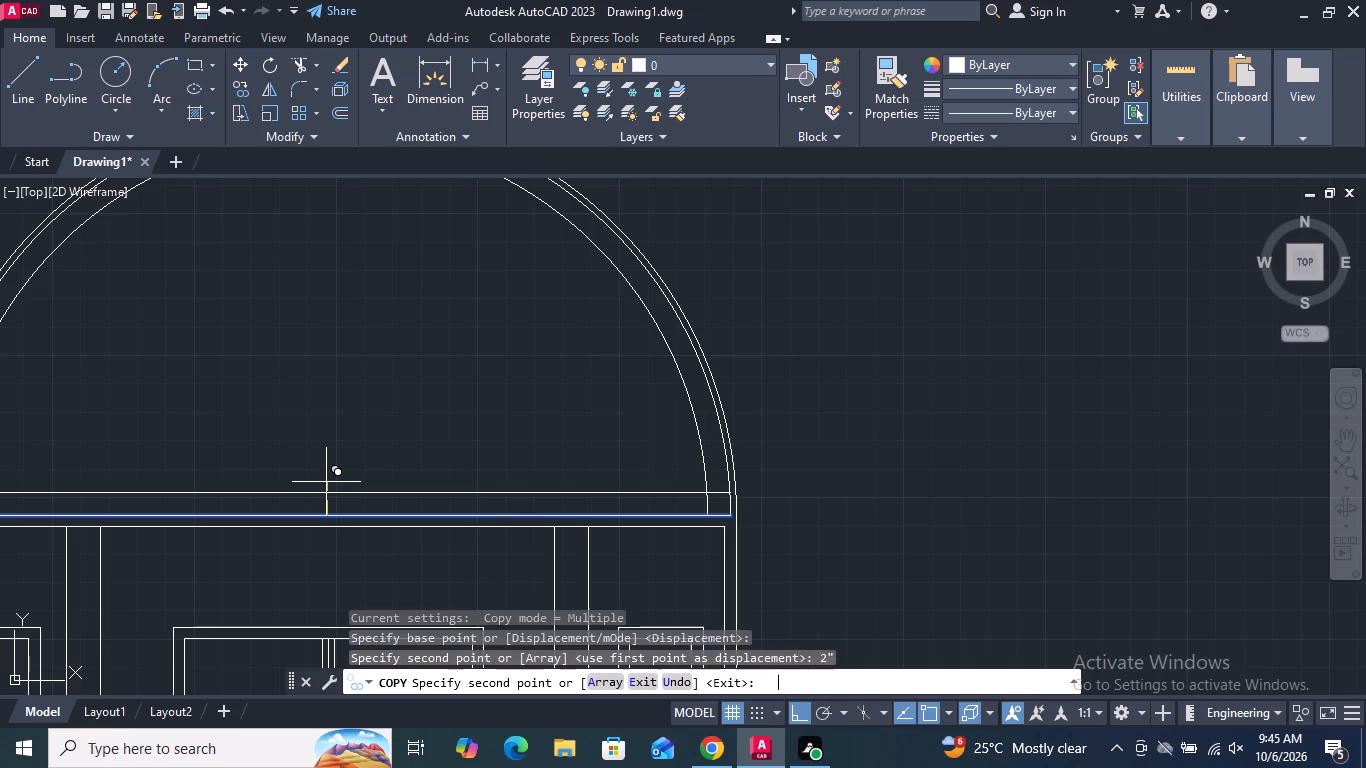
pyautogui.press('Return')
pyautogui.scroll(-3, 436, 464)
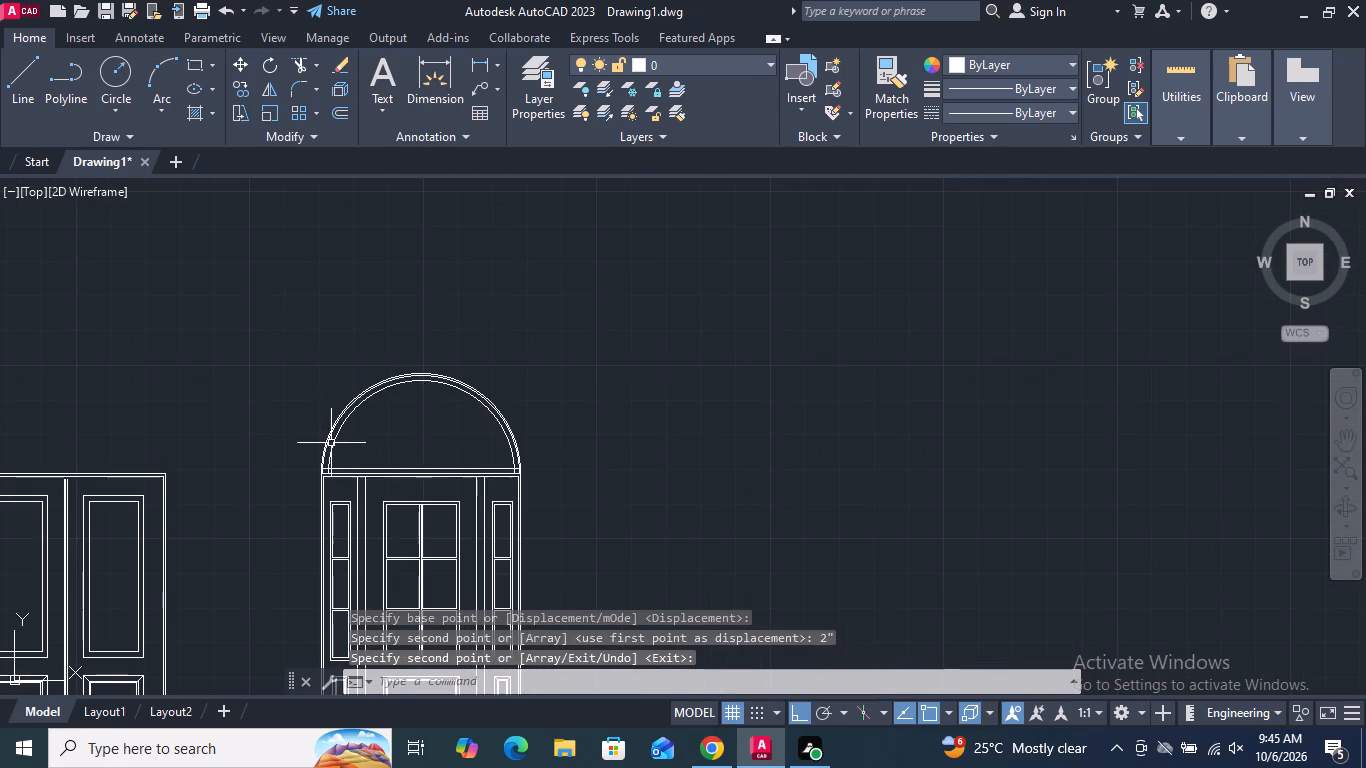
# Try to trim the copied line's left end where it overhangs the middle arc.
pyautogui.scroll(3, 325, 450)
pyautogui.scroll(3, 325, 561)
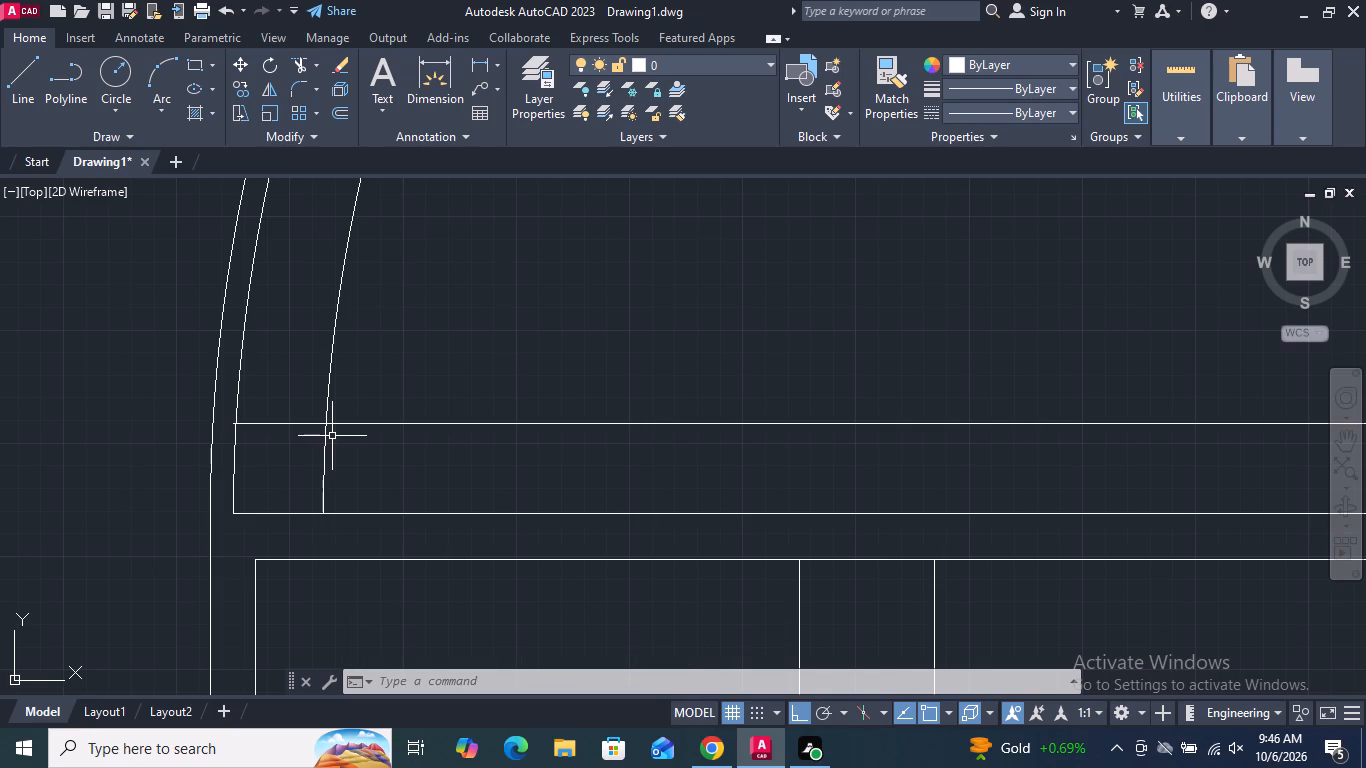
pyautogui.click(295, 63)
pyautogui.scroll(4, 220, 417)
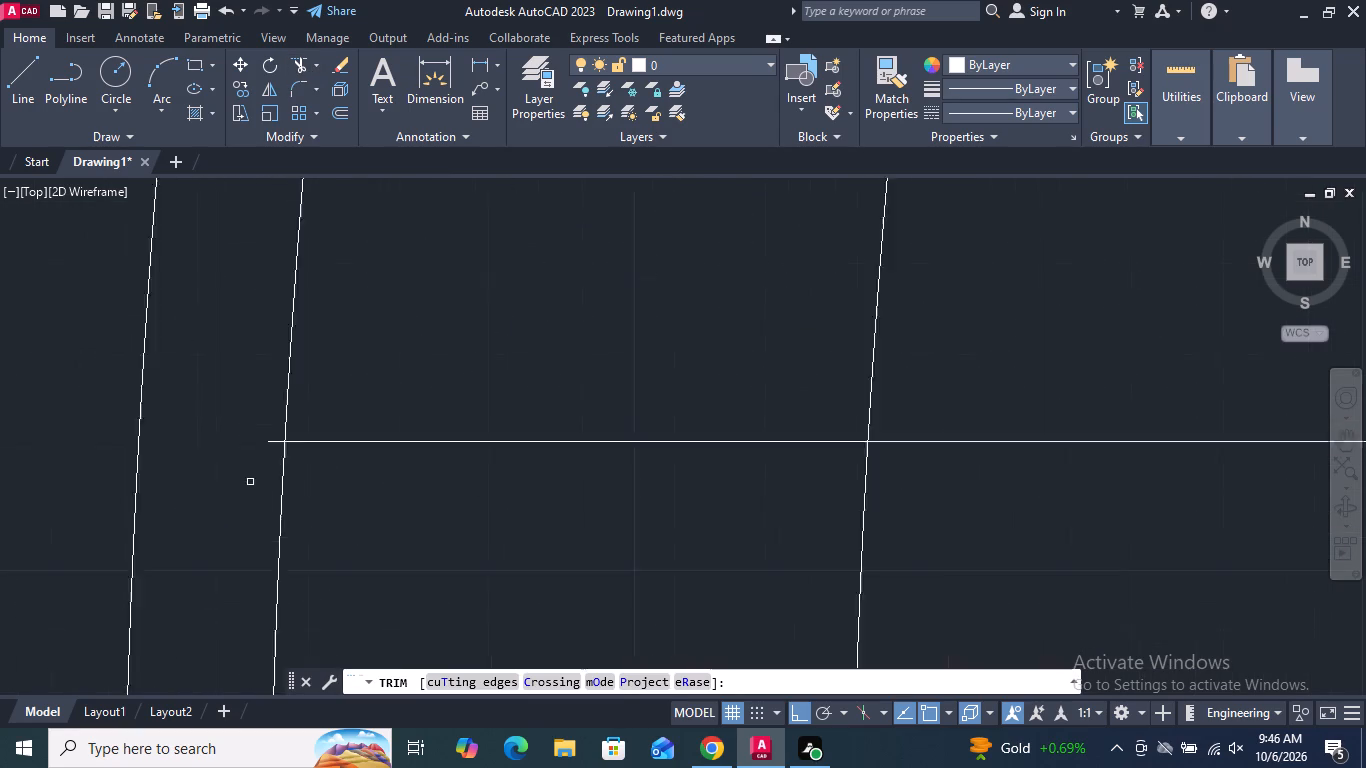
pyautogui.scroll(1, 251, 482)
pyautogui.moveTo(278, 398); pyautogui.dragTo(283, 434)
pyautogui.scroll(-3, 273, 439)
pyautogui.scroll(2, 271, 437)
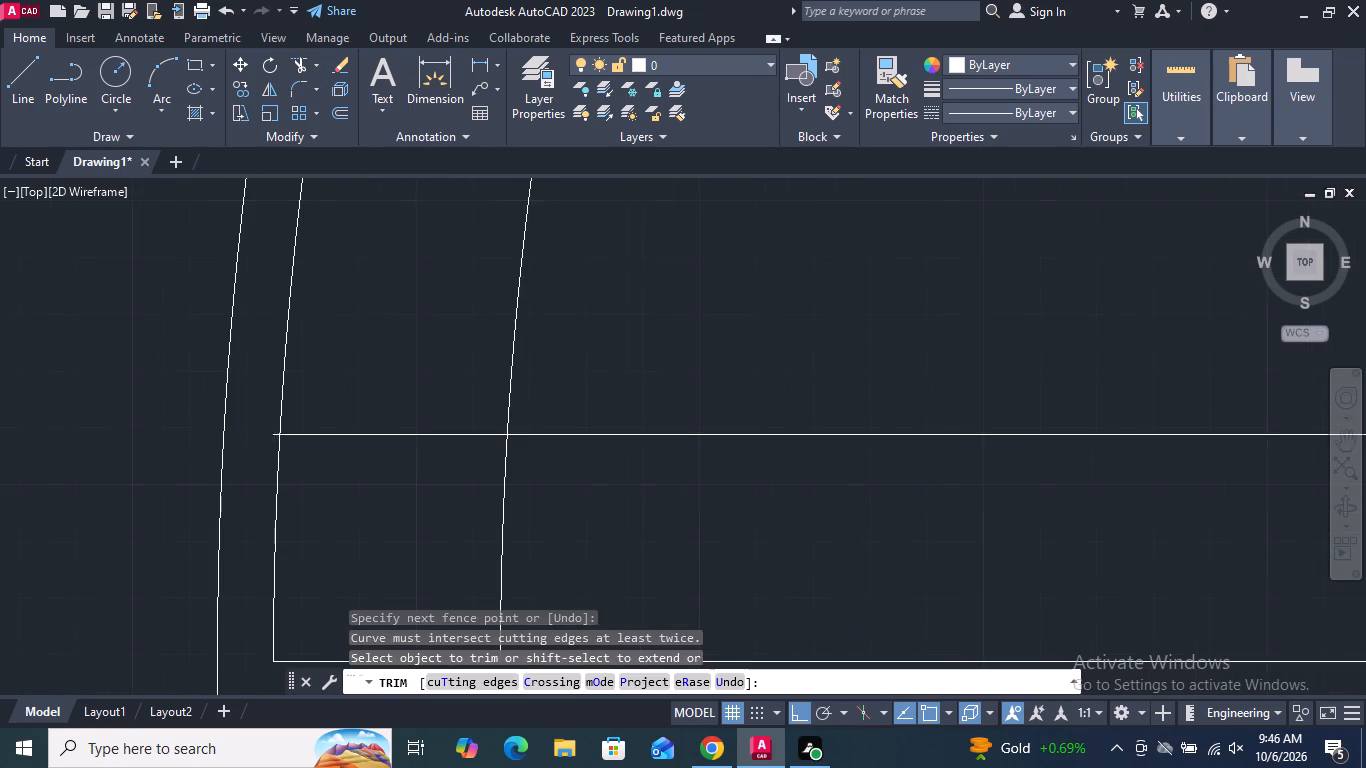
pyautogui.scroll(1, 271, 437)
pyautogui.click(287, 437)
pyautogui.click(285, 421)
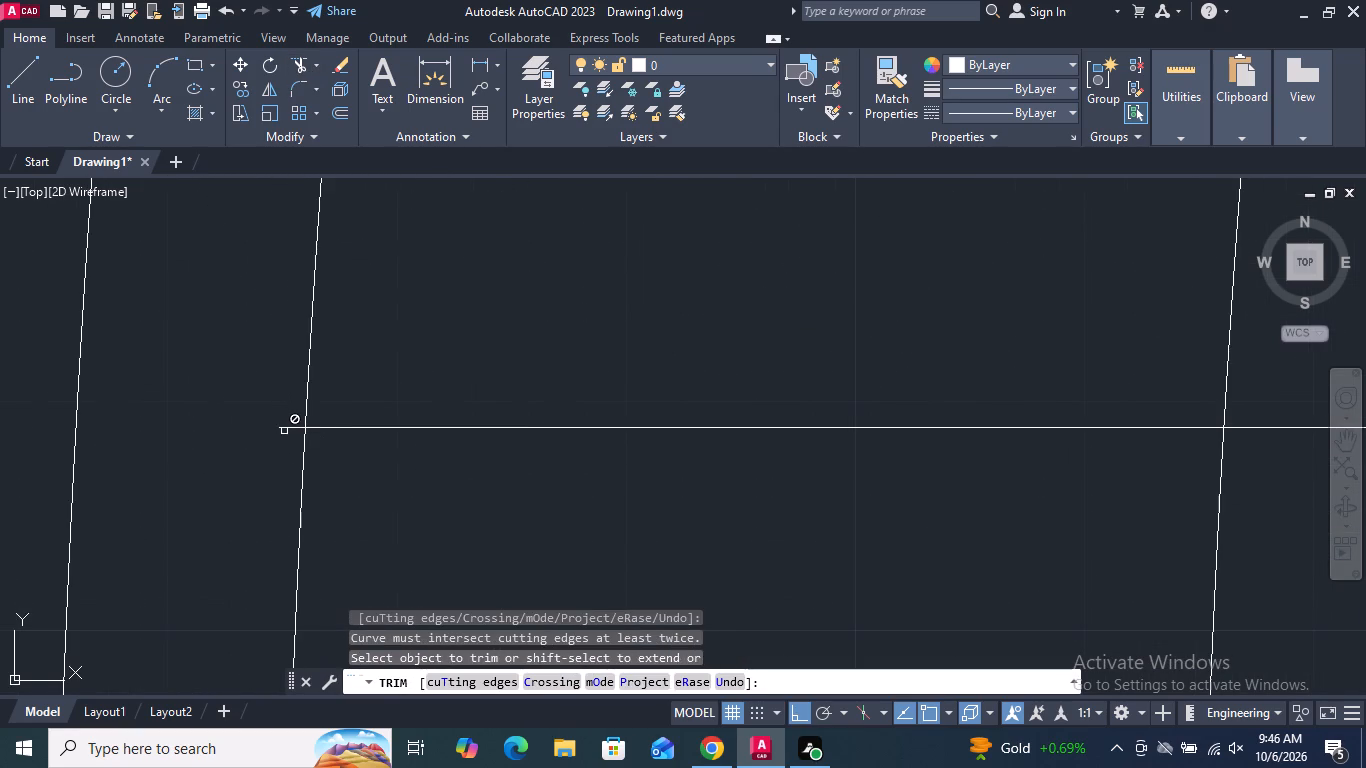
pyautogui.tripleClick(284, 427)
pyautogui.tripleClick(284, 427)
# Trim the left end of the inner arc where it extends below the copied horizontal line.
pyautogui.scroll(-6, 286, 427)
pyautogui.moveTo(301, 414); pyautogui.dragTo(299, 430)
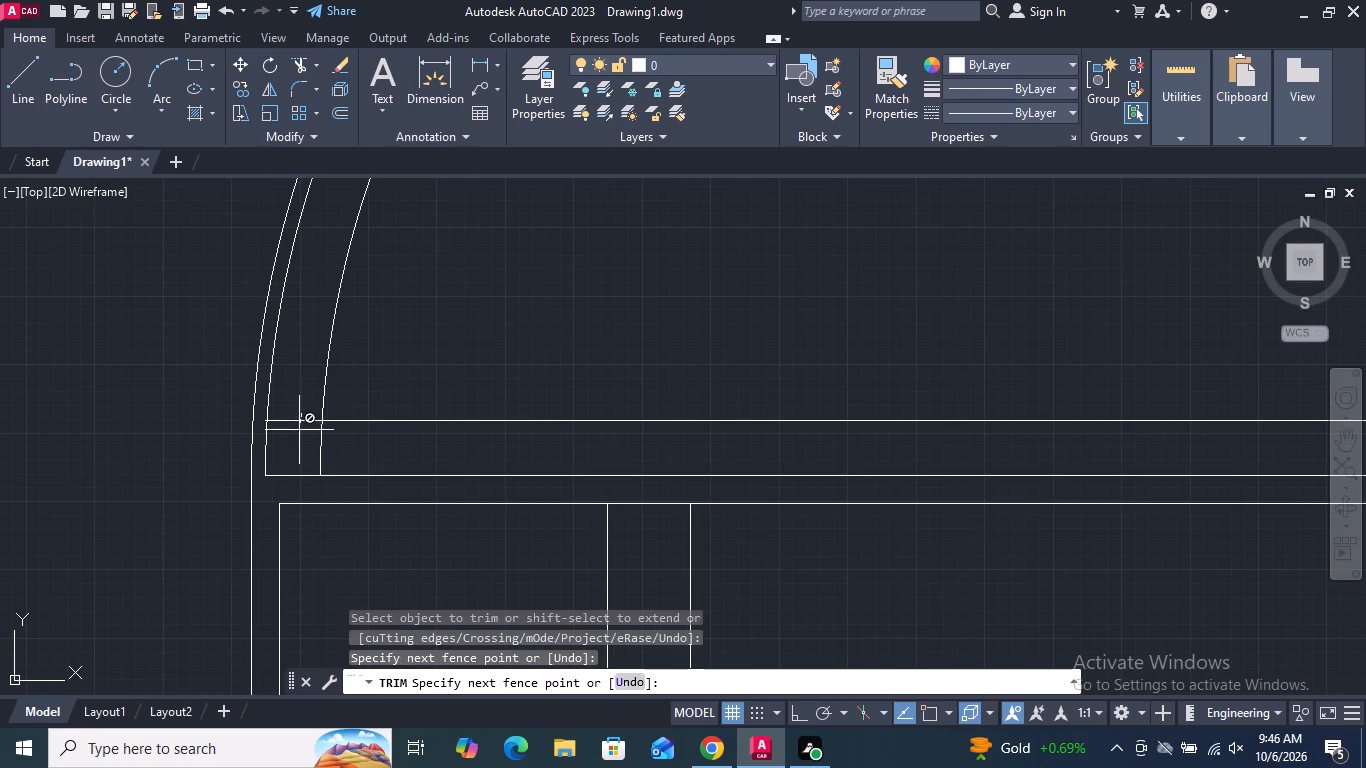
pyautogui.moveTo(299, 430); pyautogui.dragTo(332, 450)
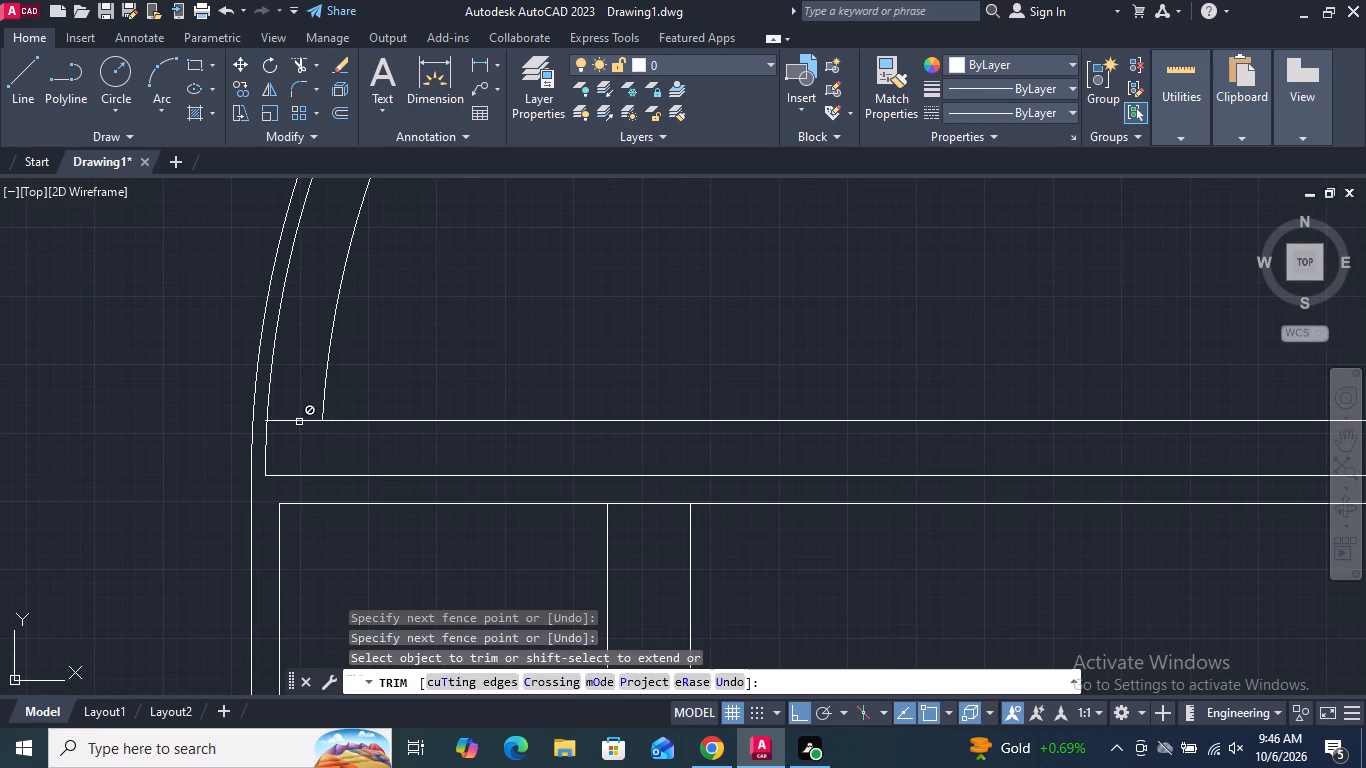
pyautogui.press('Escape')
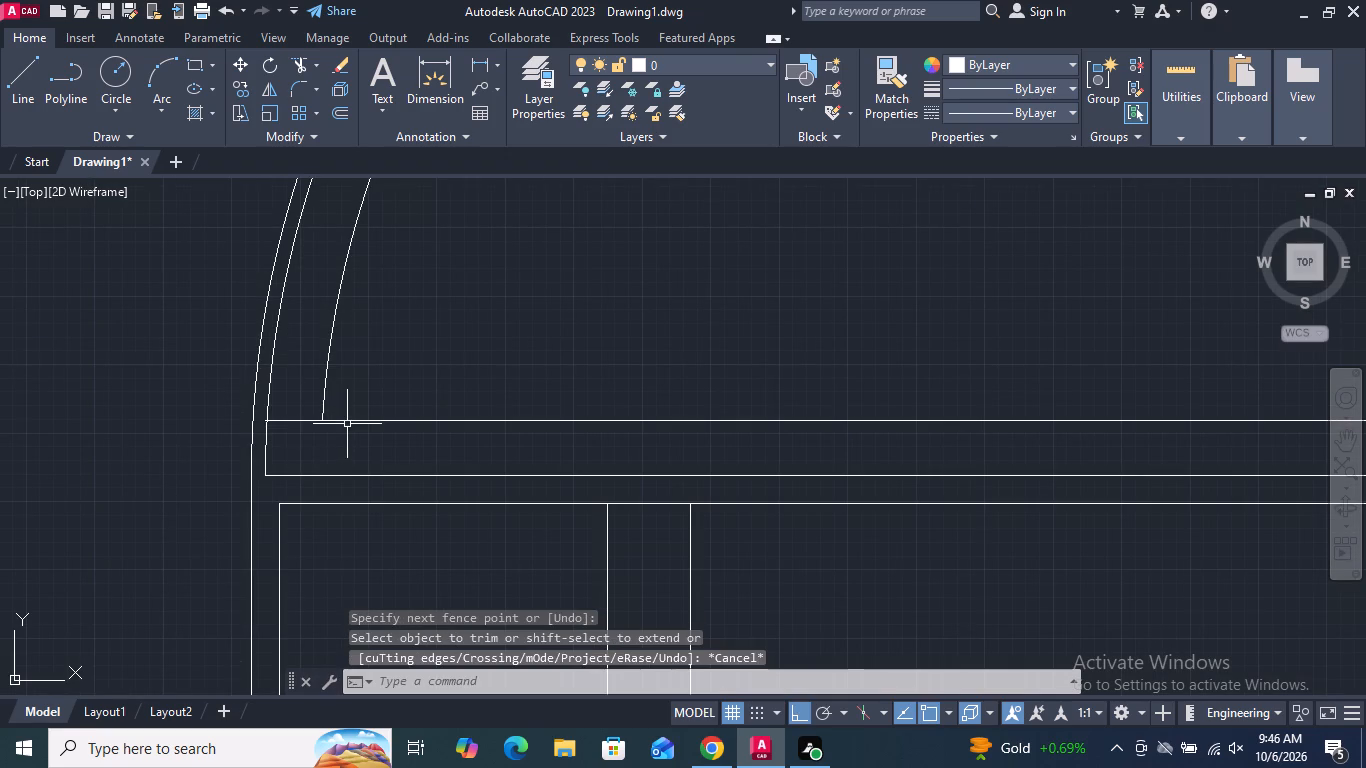
# Shorten the copied horizontal line by stretching both of its endpoints inward to meet the inner arc.
pyautogui.click(348, 421)
pyautogui.scroll(2, 310, 420)
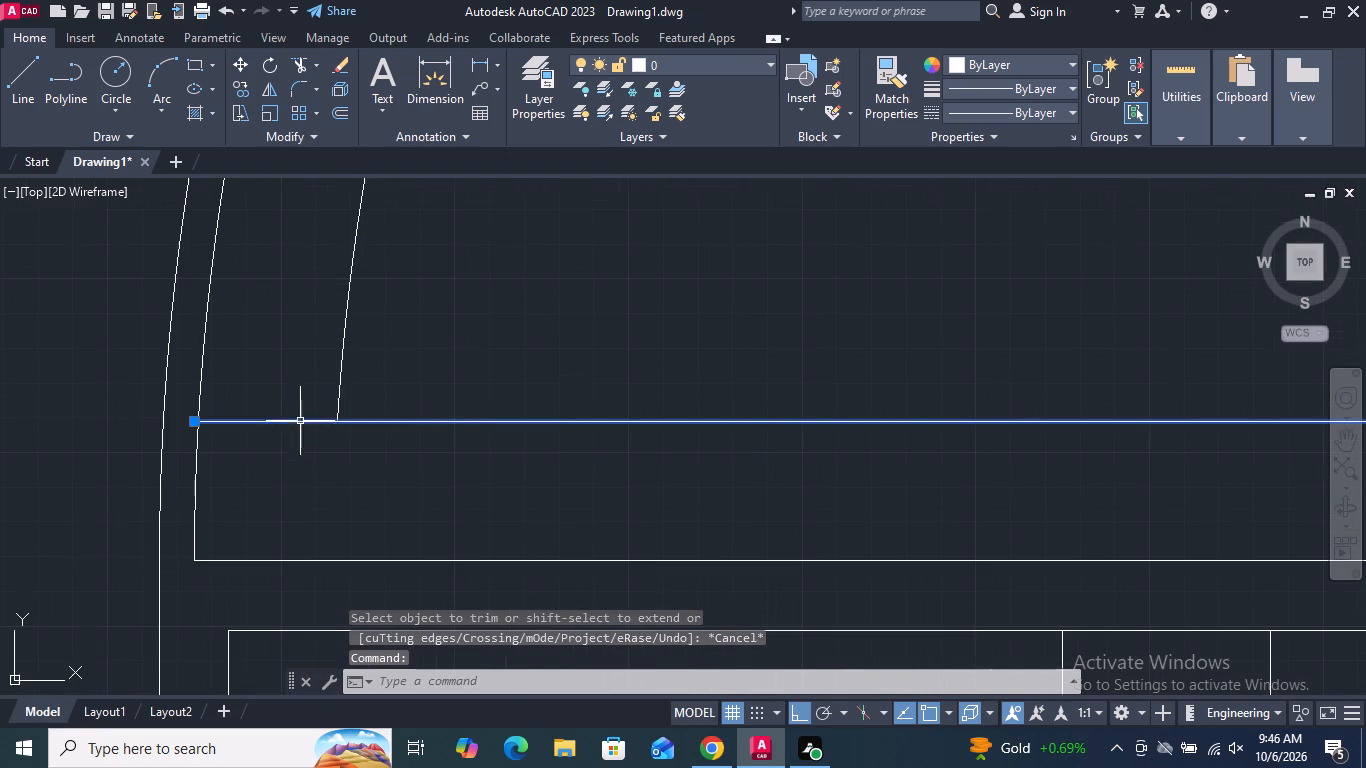
pyautogui.click(194, 423)
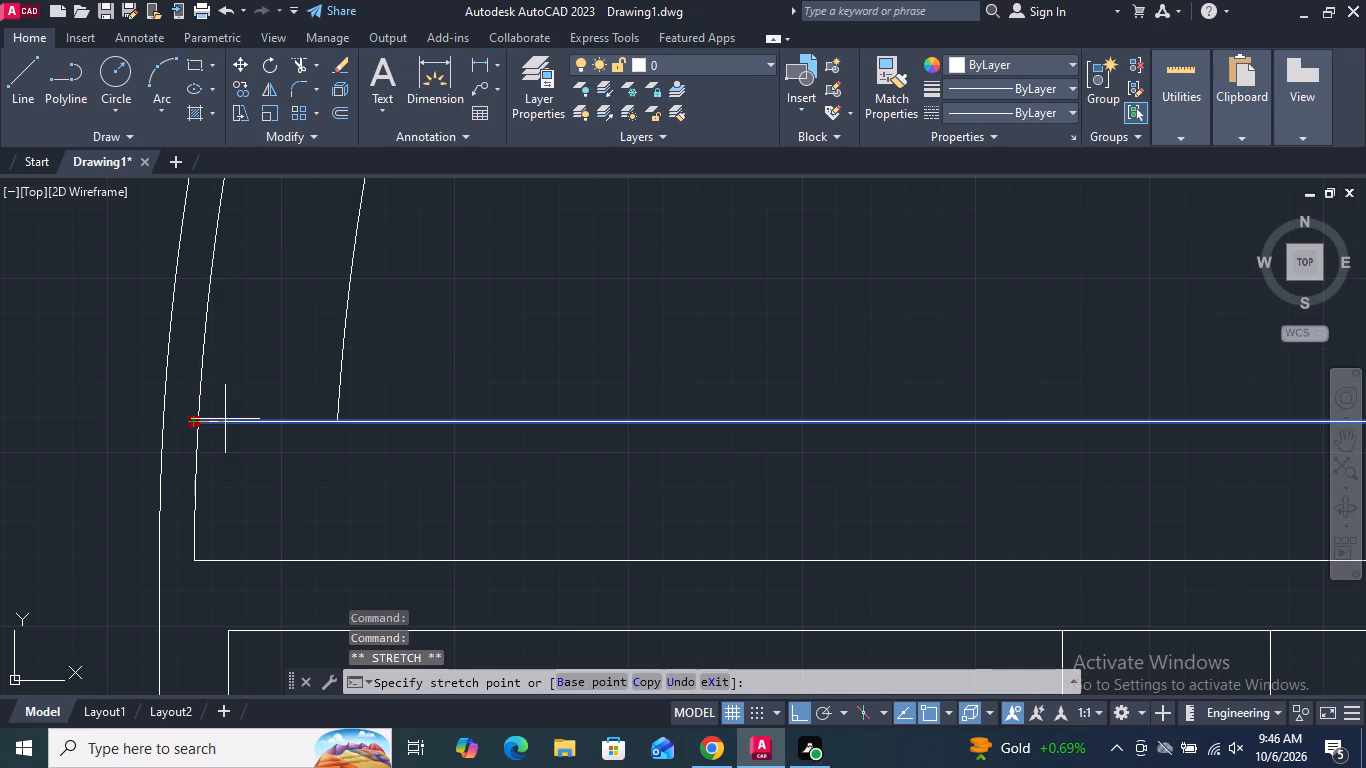
pyautogui.click(331, 423)
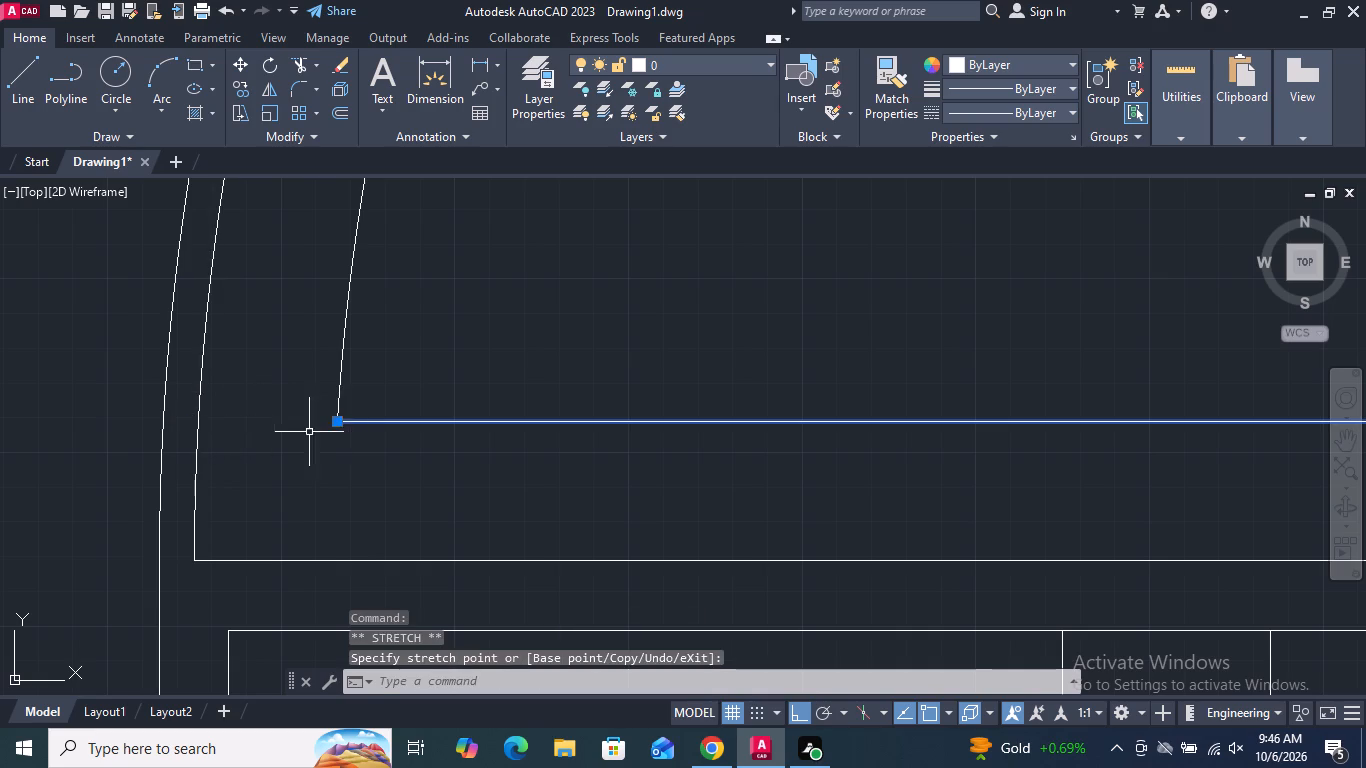
pyautogui.scroll(-5, 282, 439)
pyautogui.scroll(3, 718, 427)
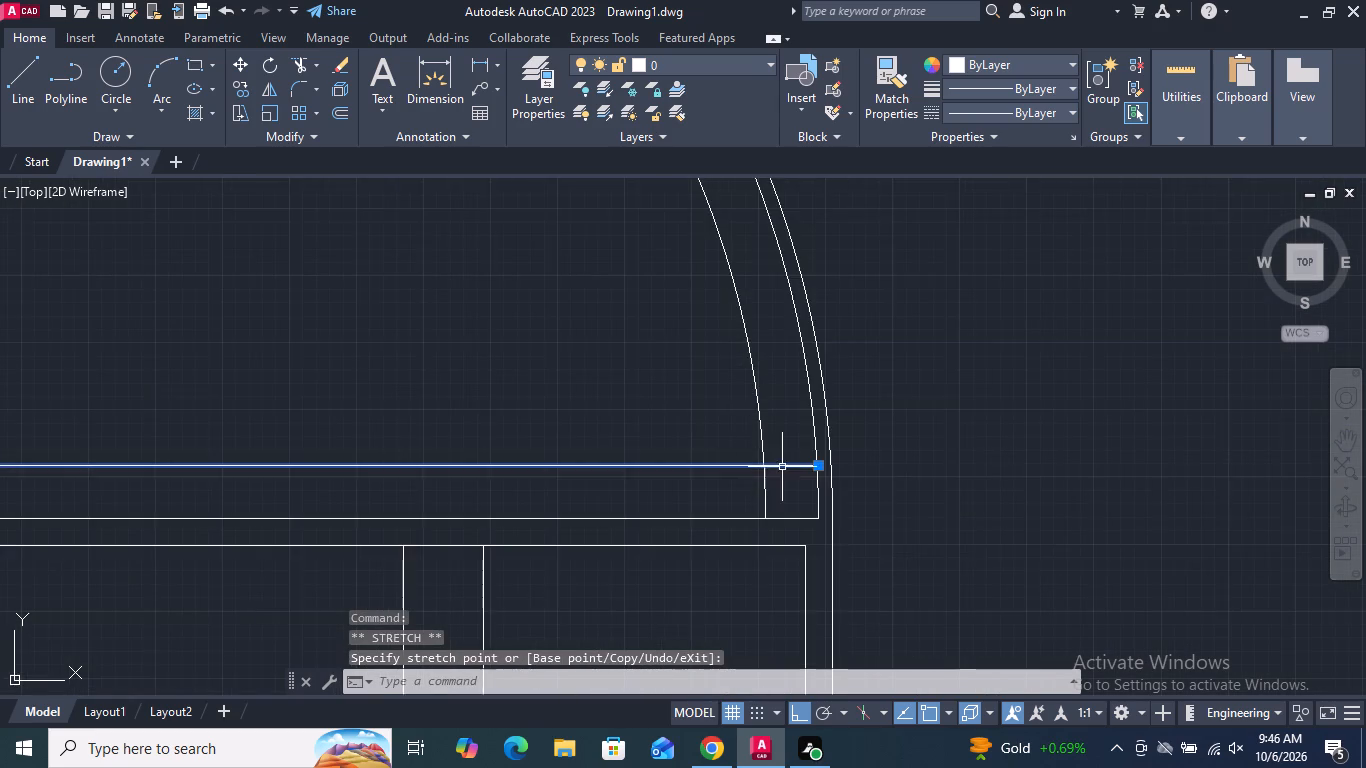
pyautogui.scroll(4, 784, 467)
pyautogui.click(989, 462)
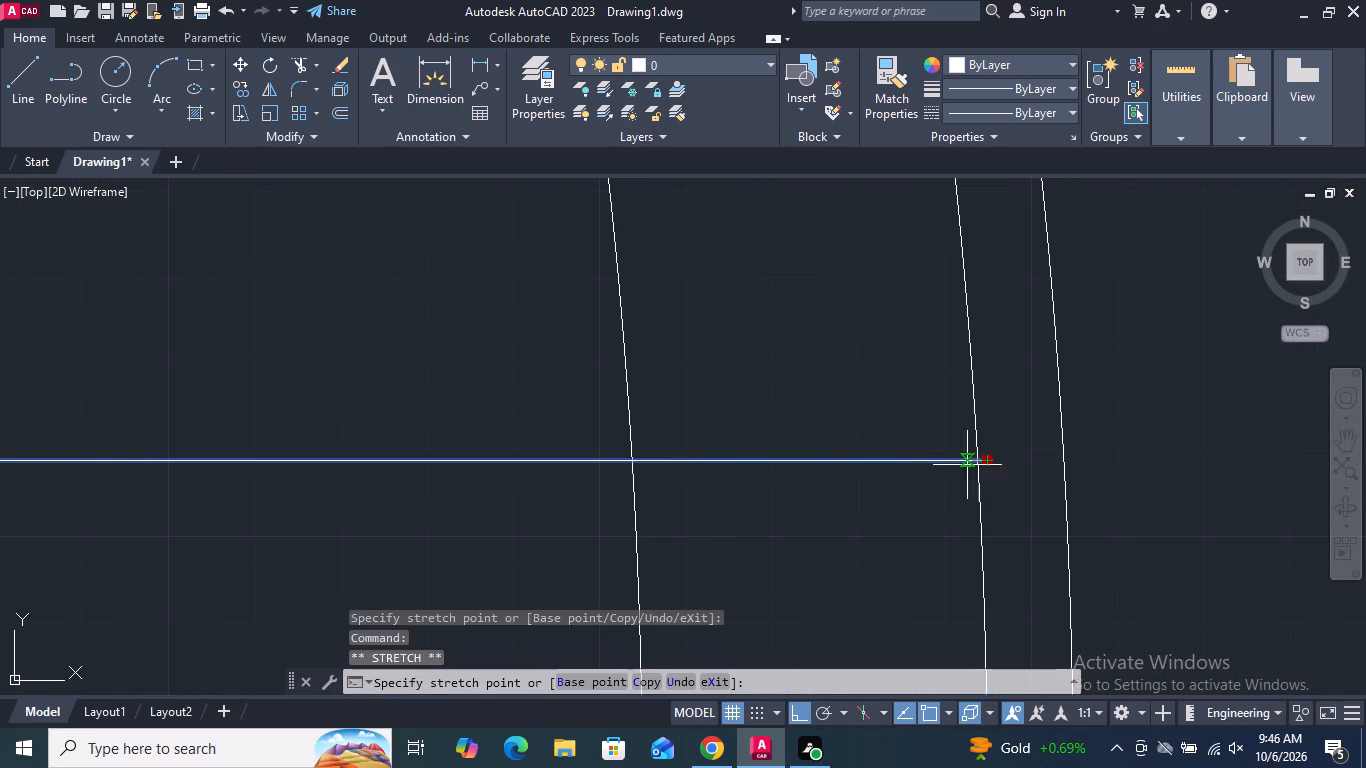
pyautogui.click(631, 461)
# Trim the right end of the inner arc where it extends below the shortened horizontal line.
pyautogui.scroll(-2, 673, 447)
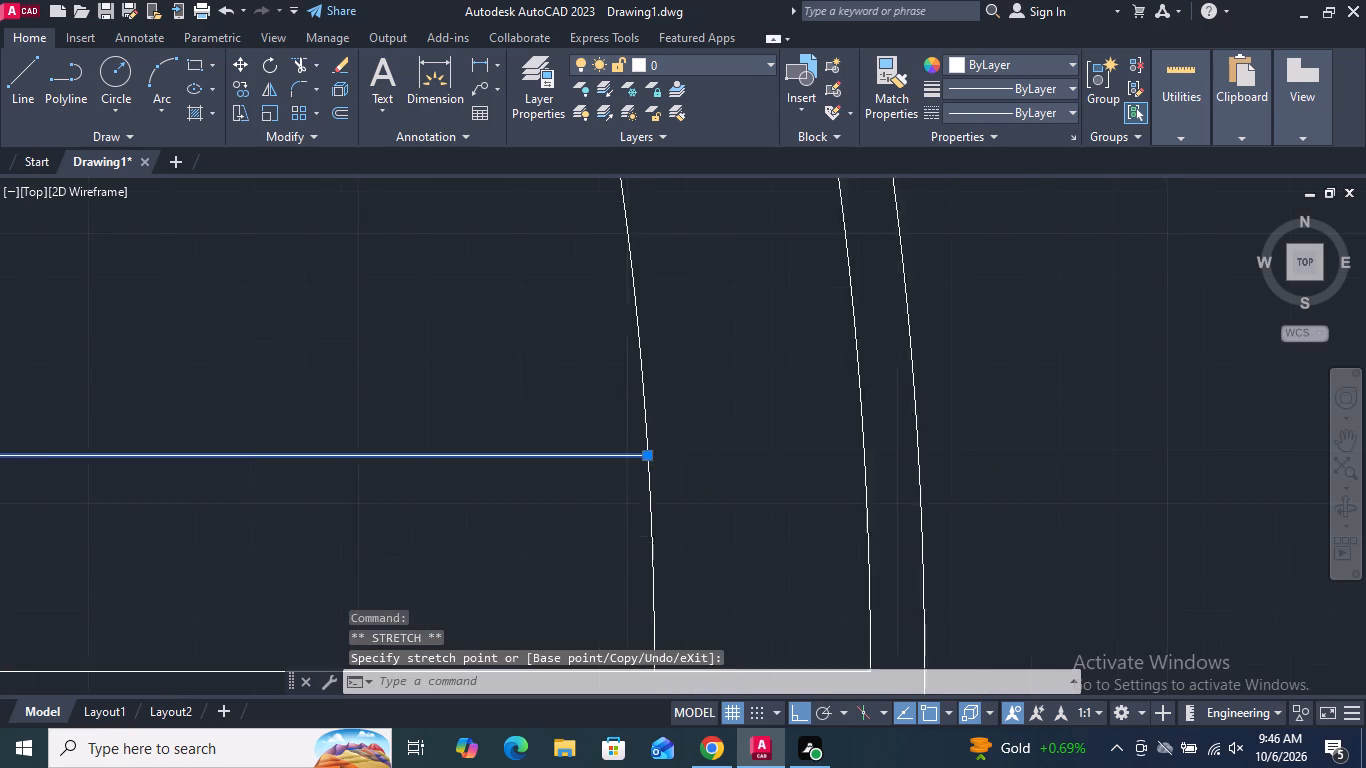
pyautogui.scroll(-5, 673, 447)
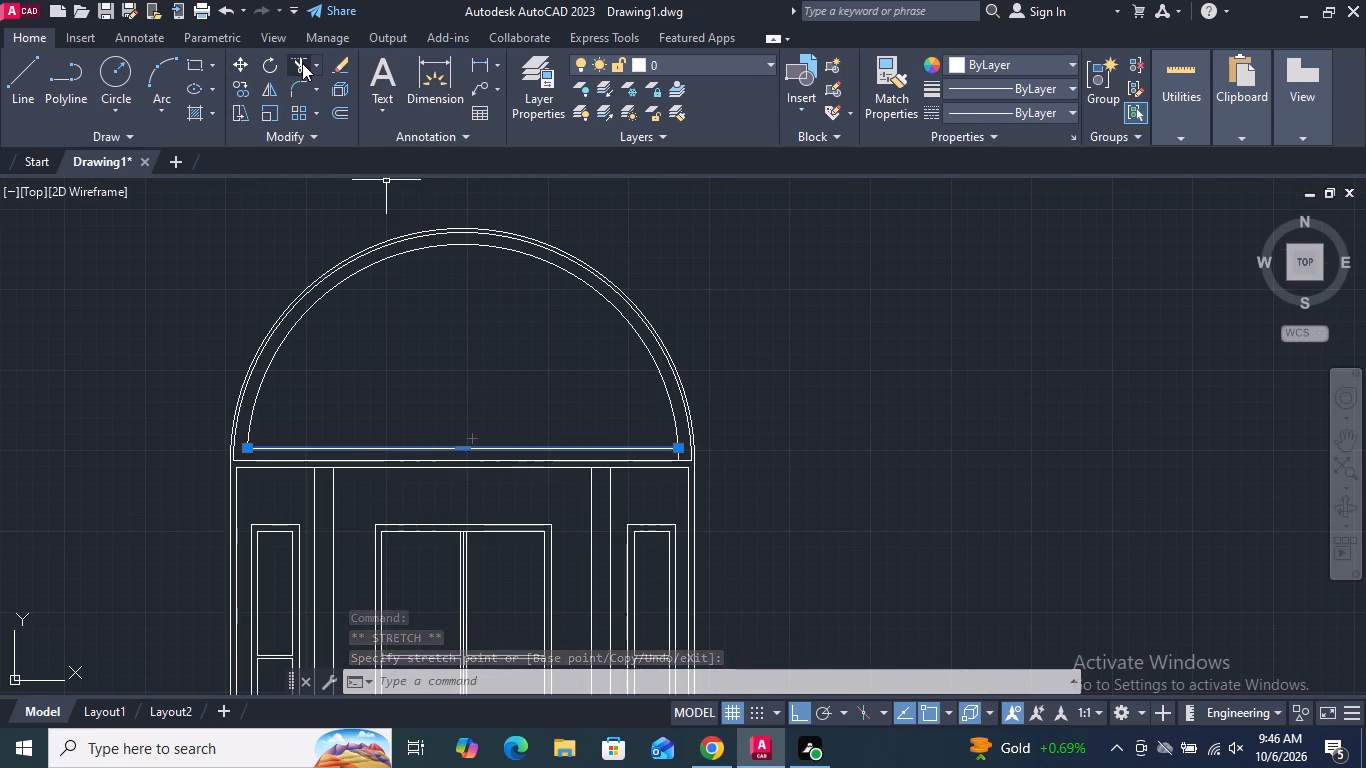
pyautogui.click(302, 61)
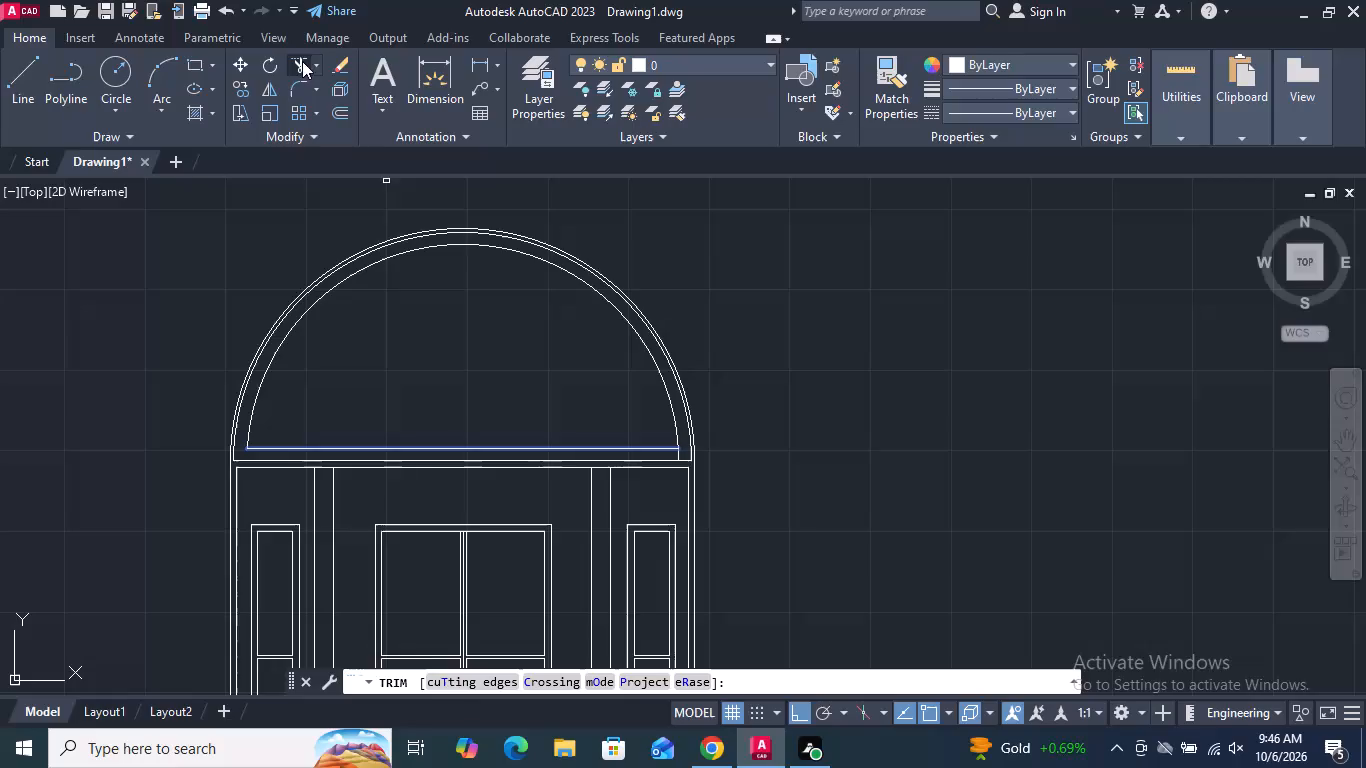
pyautogui.scroll(5, 675, 458)
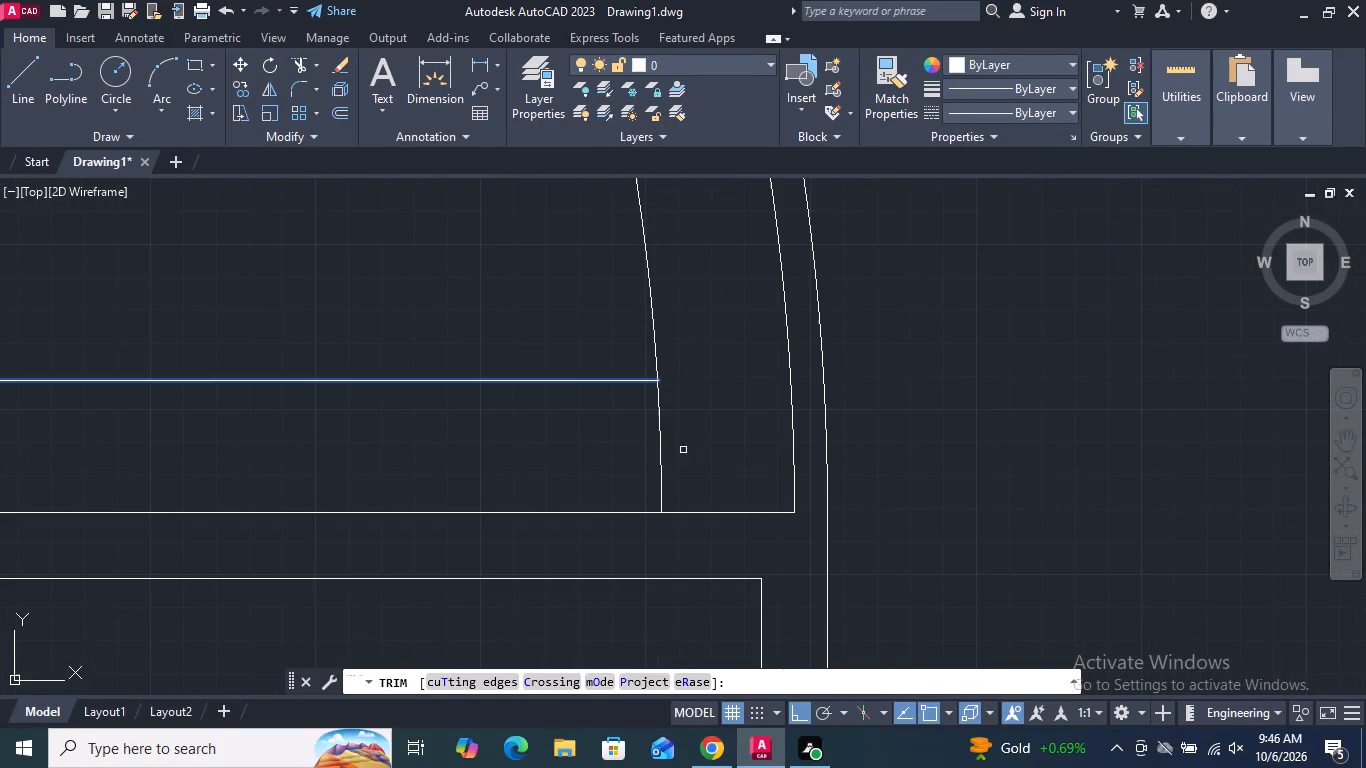
pyautogui.moveTo(689, 445); pyautogui.dragTo(594, 460)
pyautogui.press('Return')
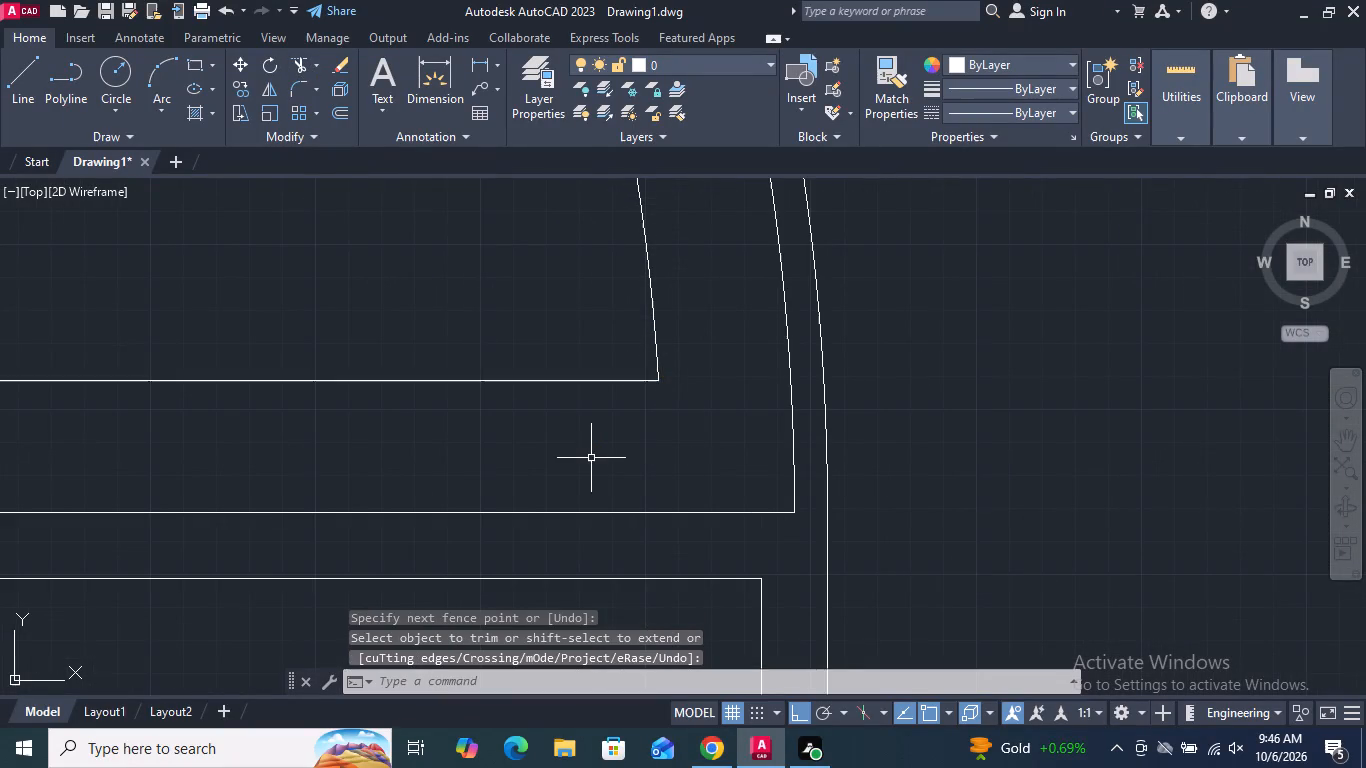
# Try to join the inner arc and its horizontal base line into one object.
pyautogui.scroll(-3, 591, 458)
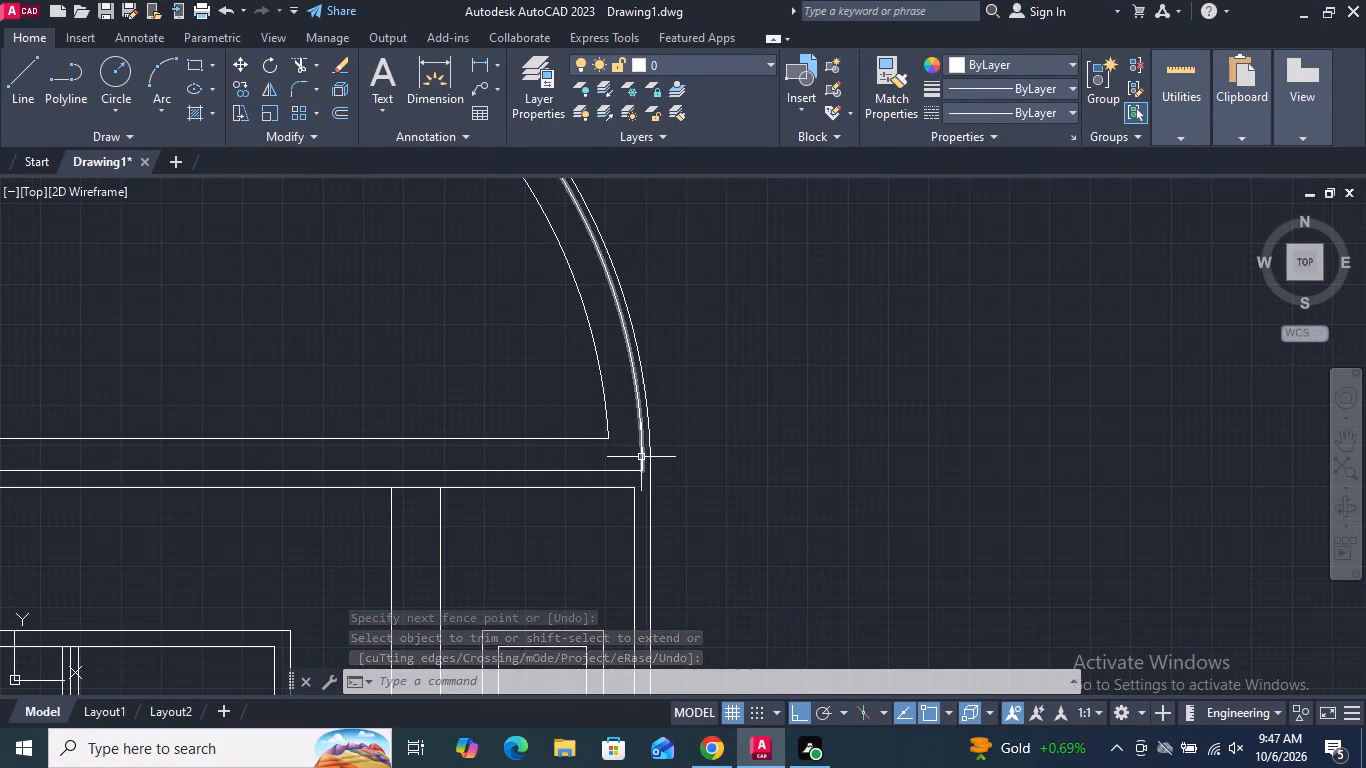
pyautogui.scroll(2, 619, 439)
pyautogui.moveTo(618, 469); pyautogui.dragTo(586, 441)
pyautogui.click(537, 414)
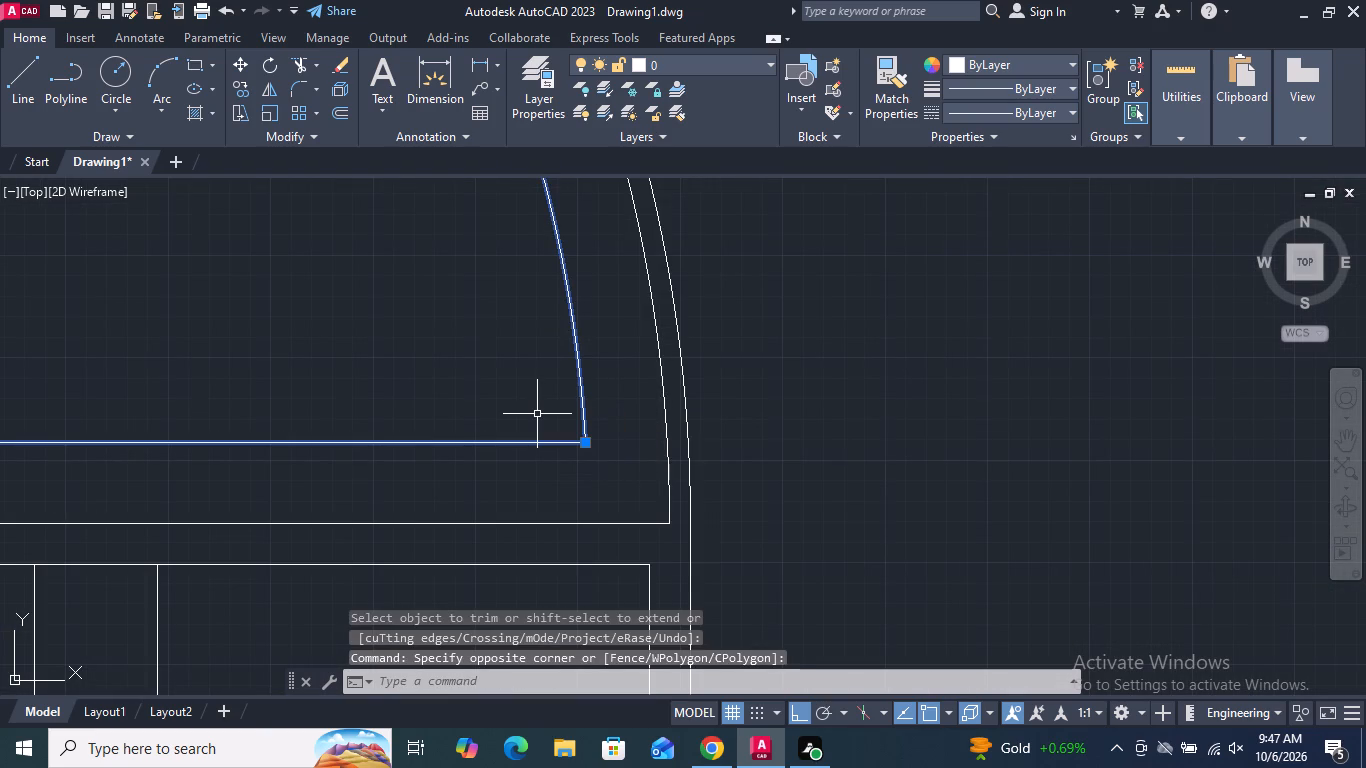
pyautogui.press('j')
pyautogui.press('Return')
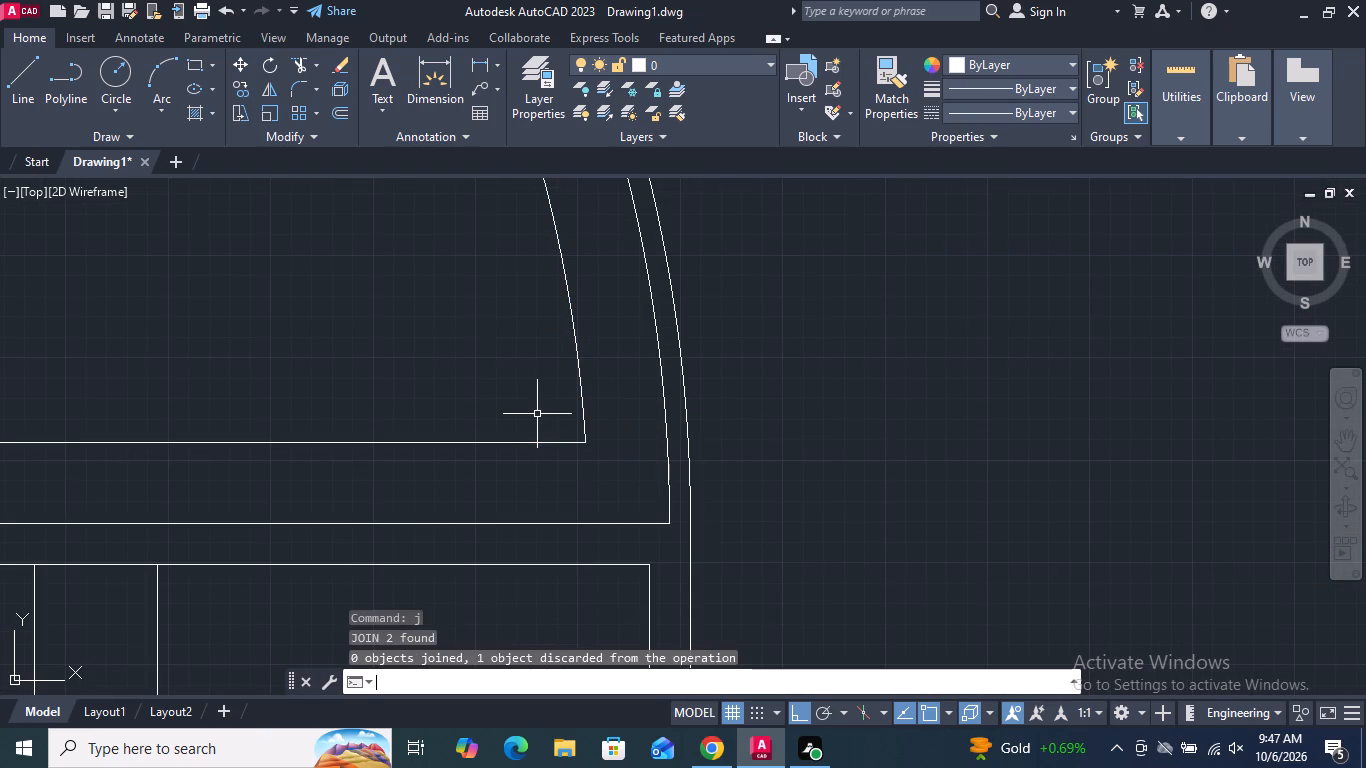
# Offset the inner arc of the arched top inward by 1/2".
pyautogui.scroll(-3, 575, 450)
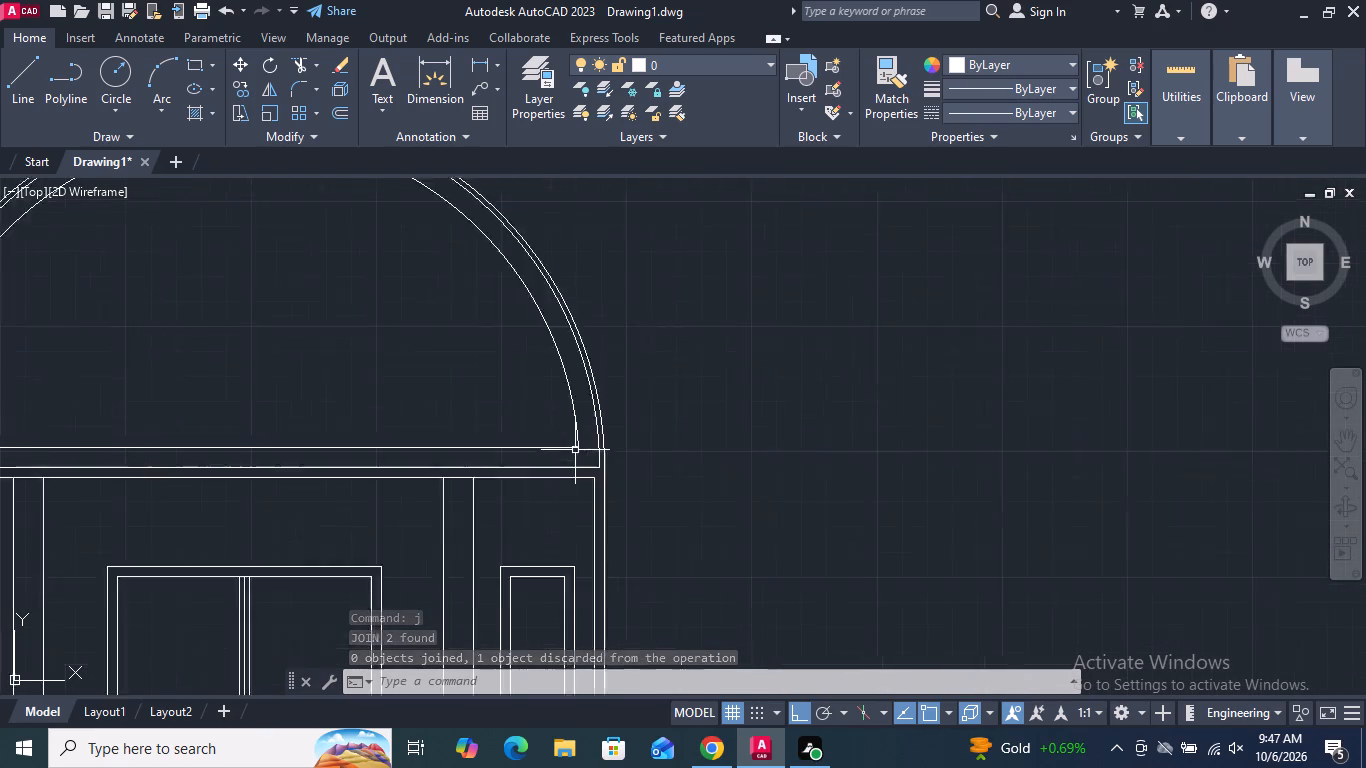
pyautogui.scroll(-1, 575, 450)
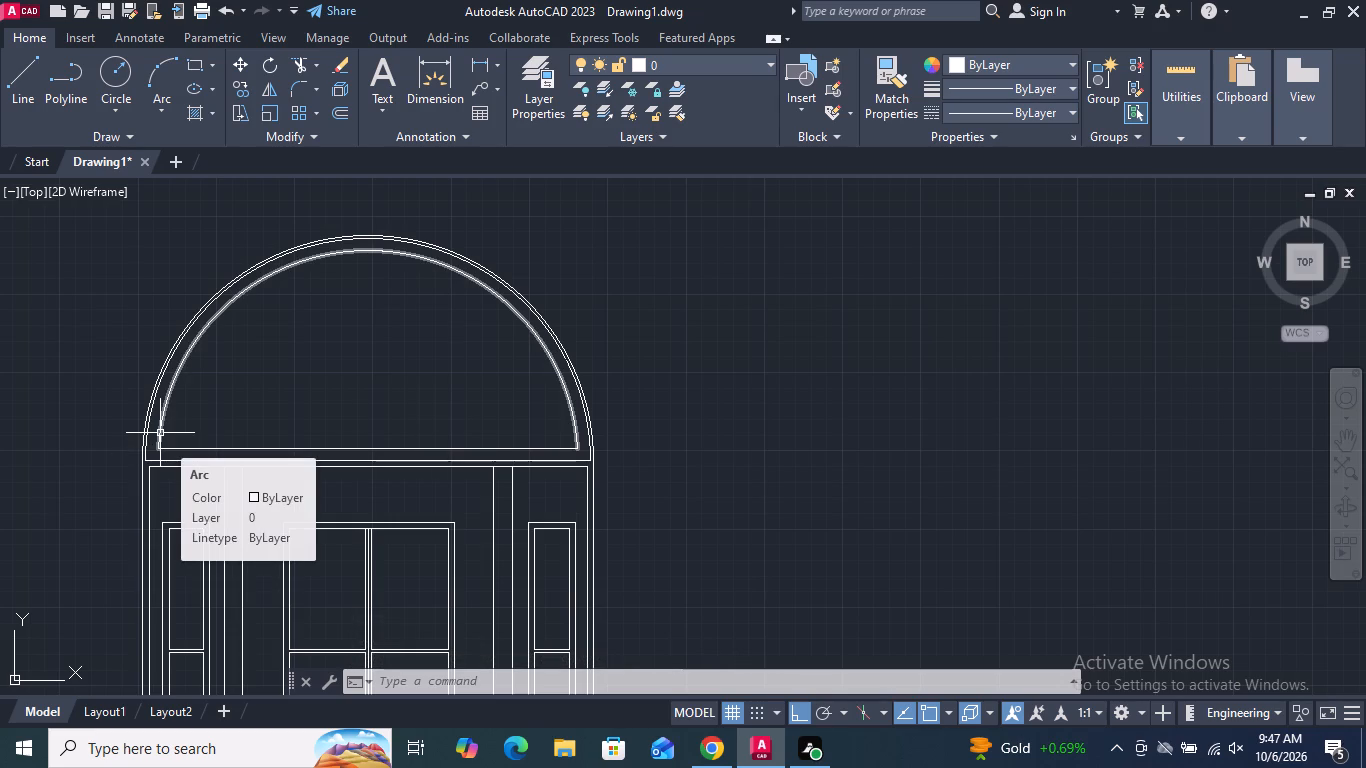
pyautogui.click(160, 432)
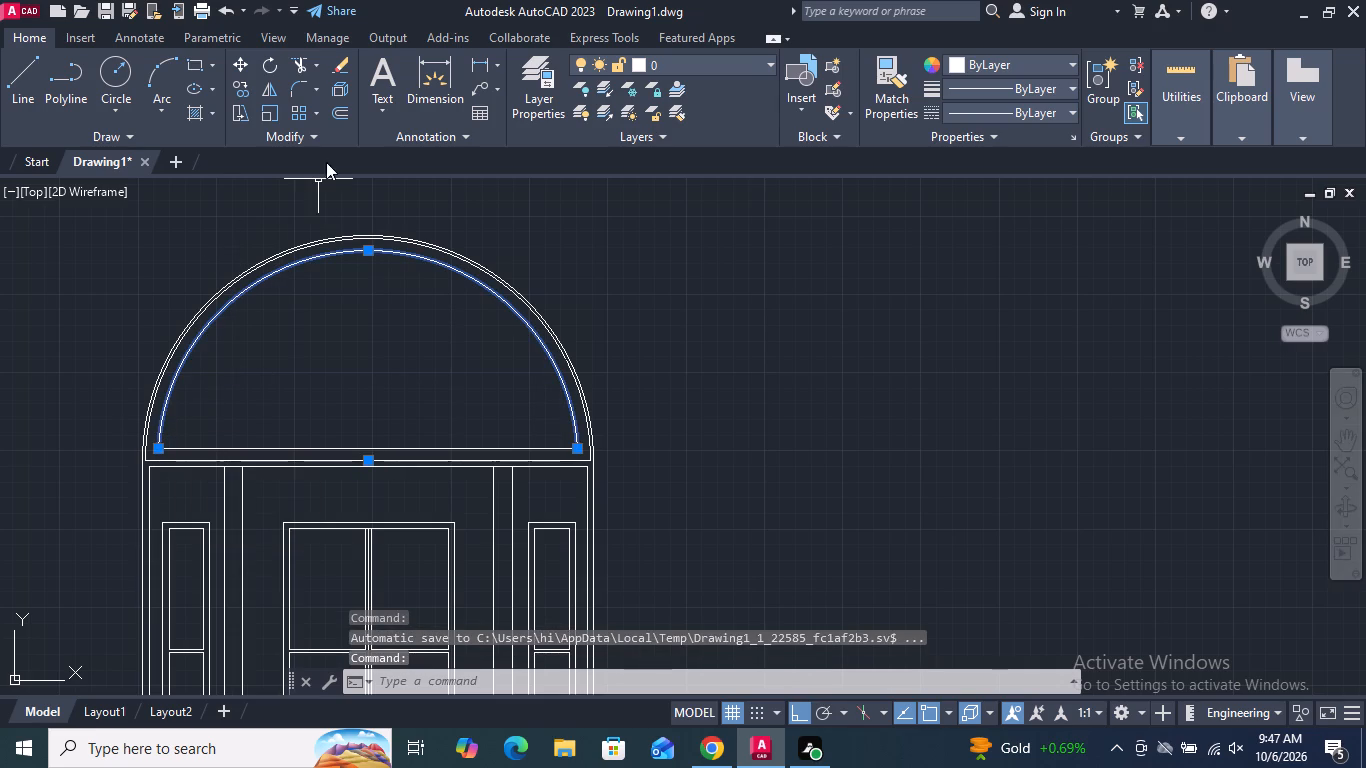
pyautogui.click(337, 108)
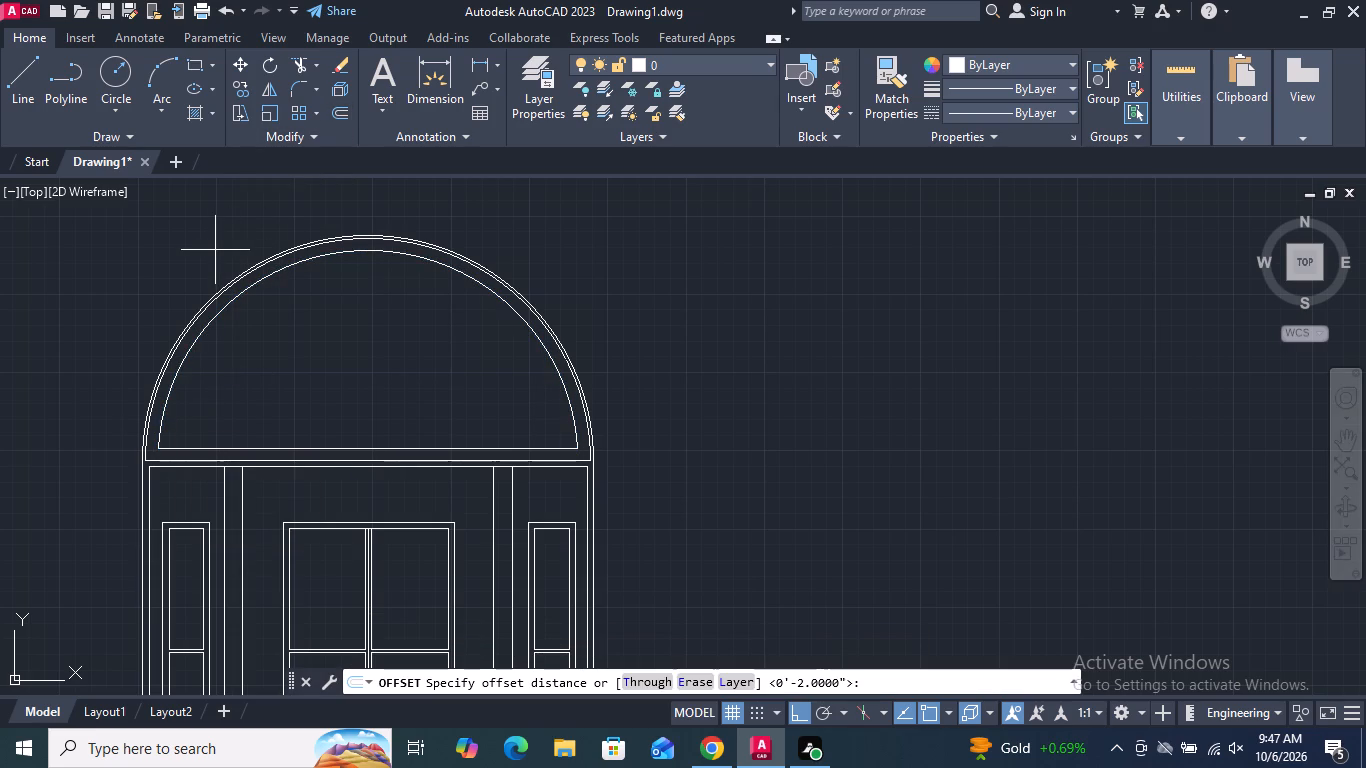
pyautogui.press('1')
pyautogui.press('/')
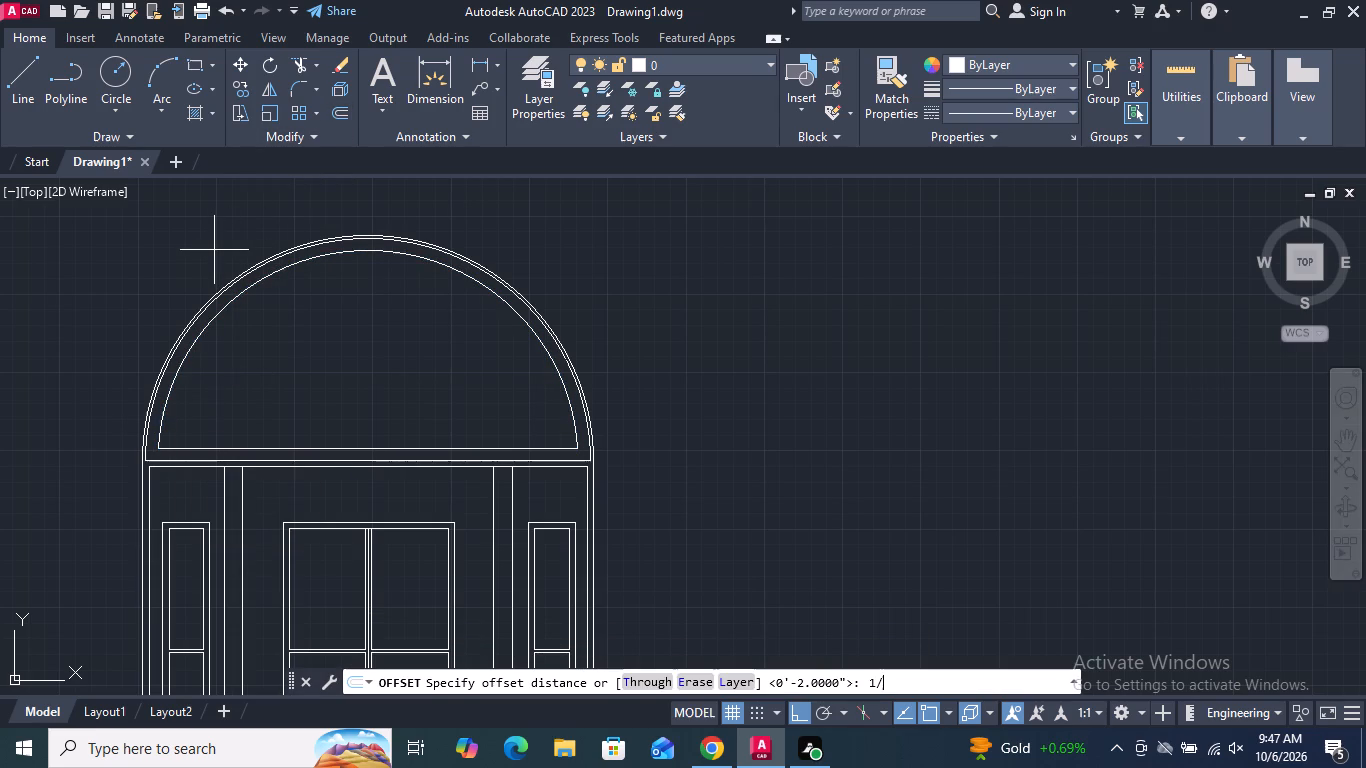
pyautogui.write('2"')
pyautogui.press('Return')
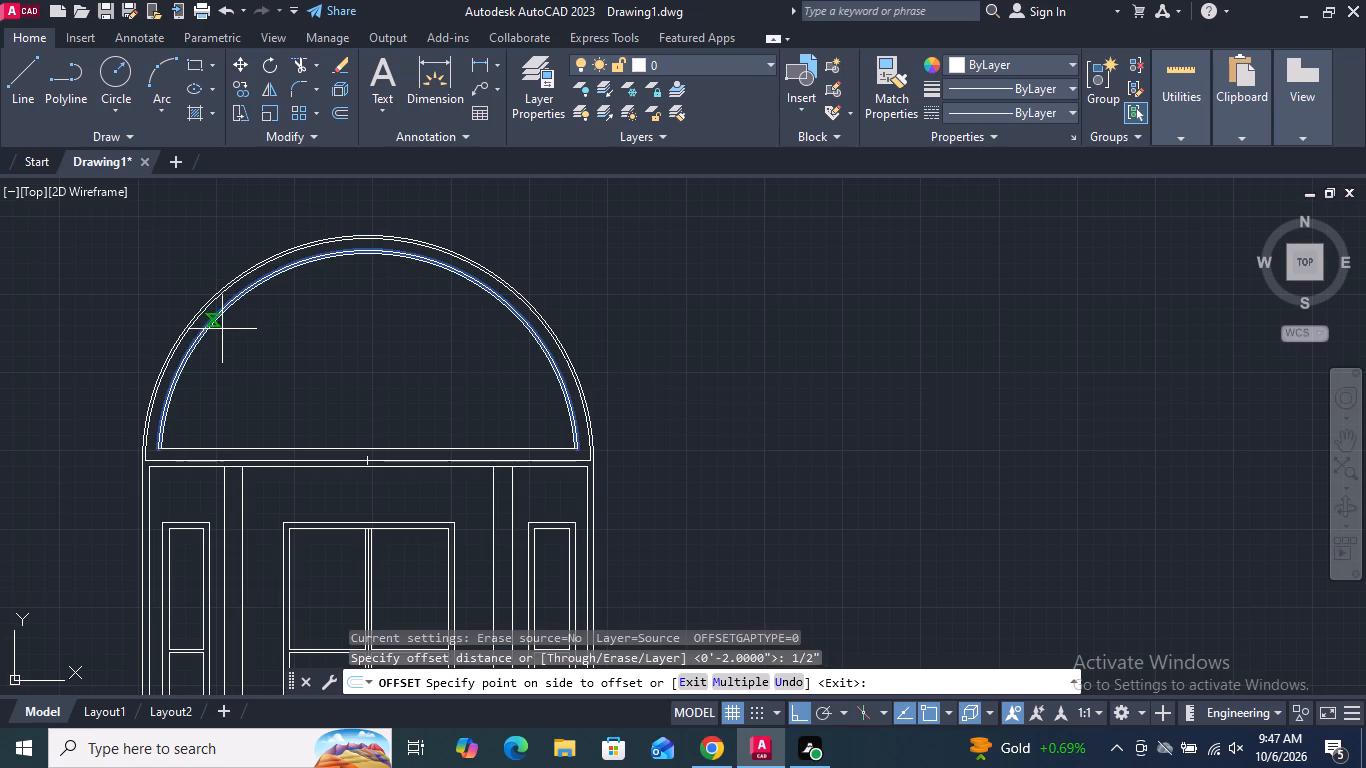
pyautogui.click(223, 339)
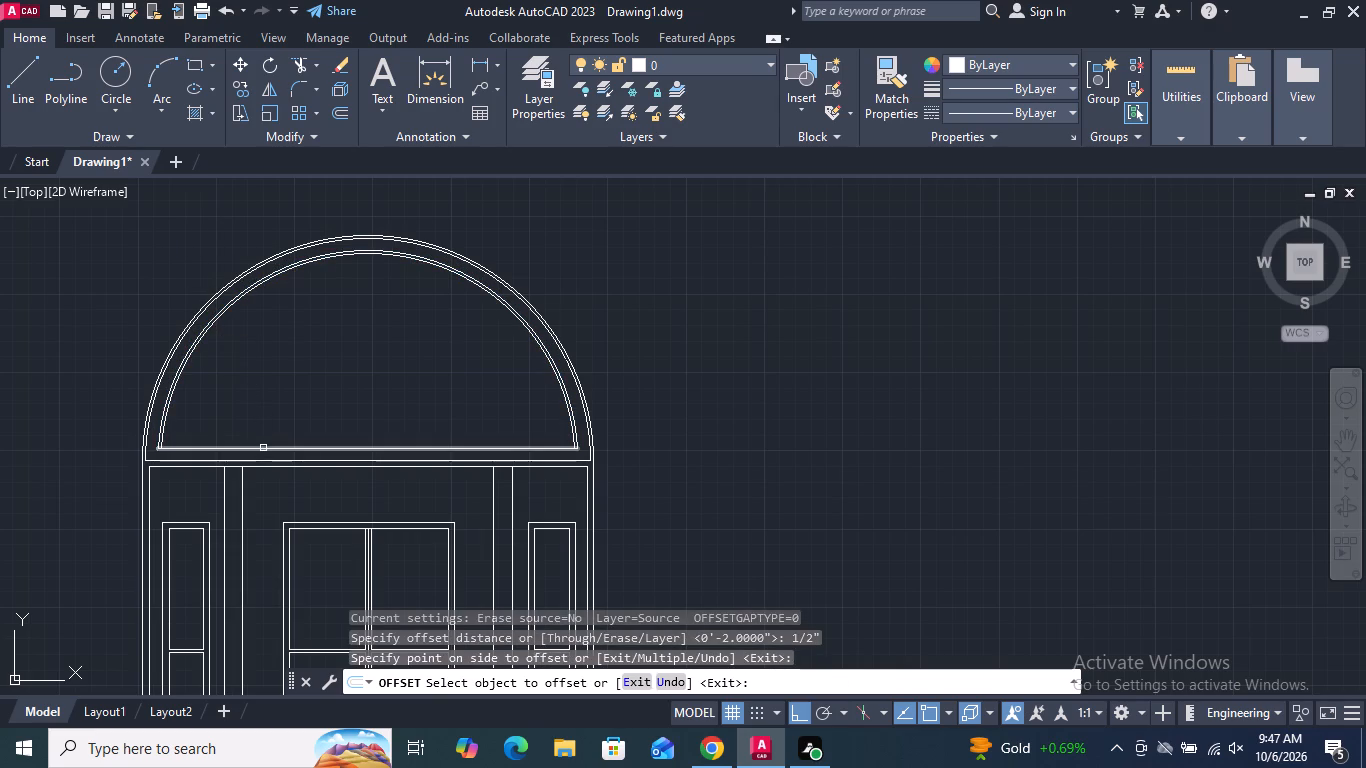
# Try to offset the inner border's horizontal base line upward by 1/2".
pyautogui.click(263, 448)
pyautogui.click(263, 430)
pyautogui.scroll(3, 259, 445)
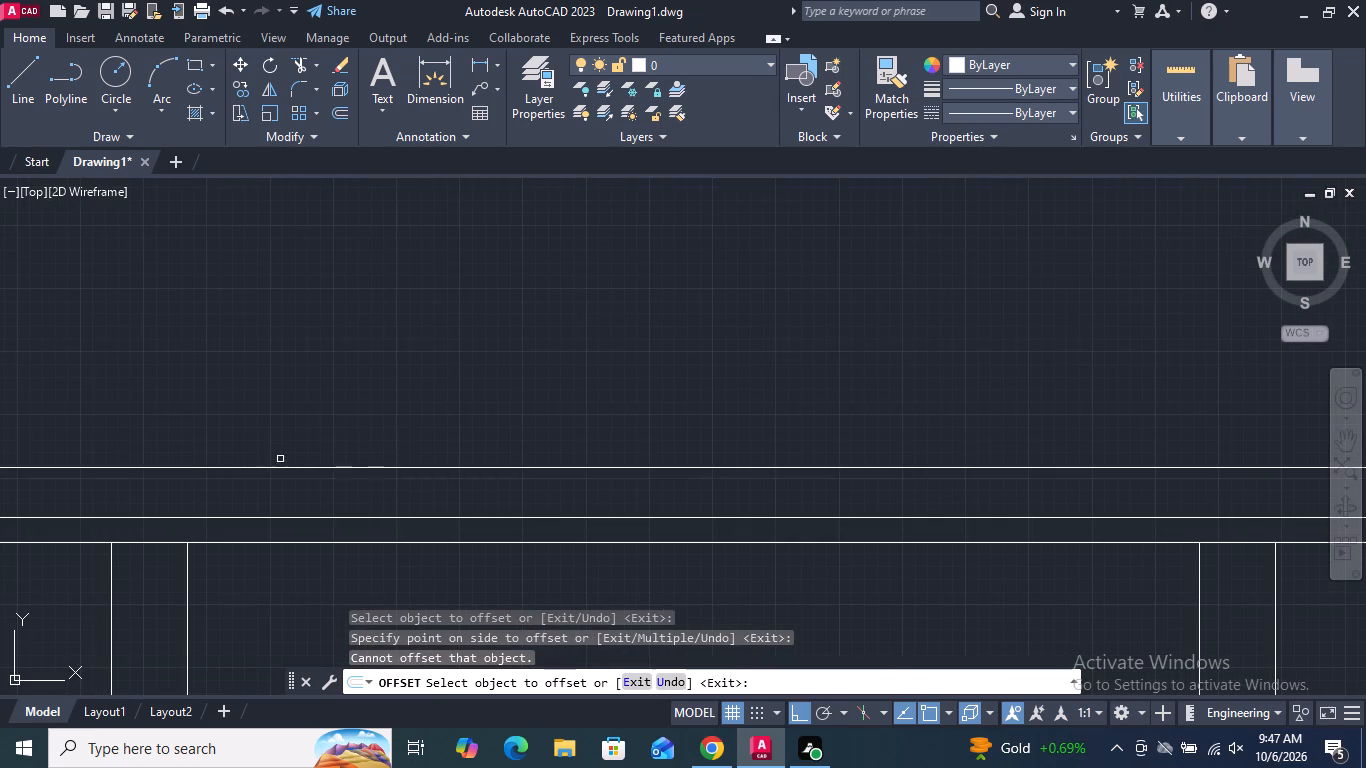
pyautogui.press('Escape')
# Copy the inner border's horizontal base line 1/2" straight up from its midpoint.
pyautogui.click(387, 466)
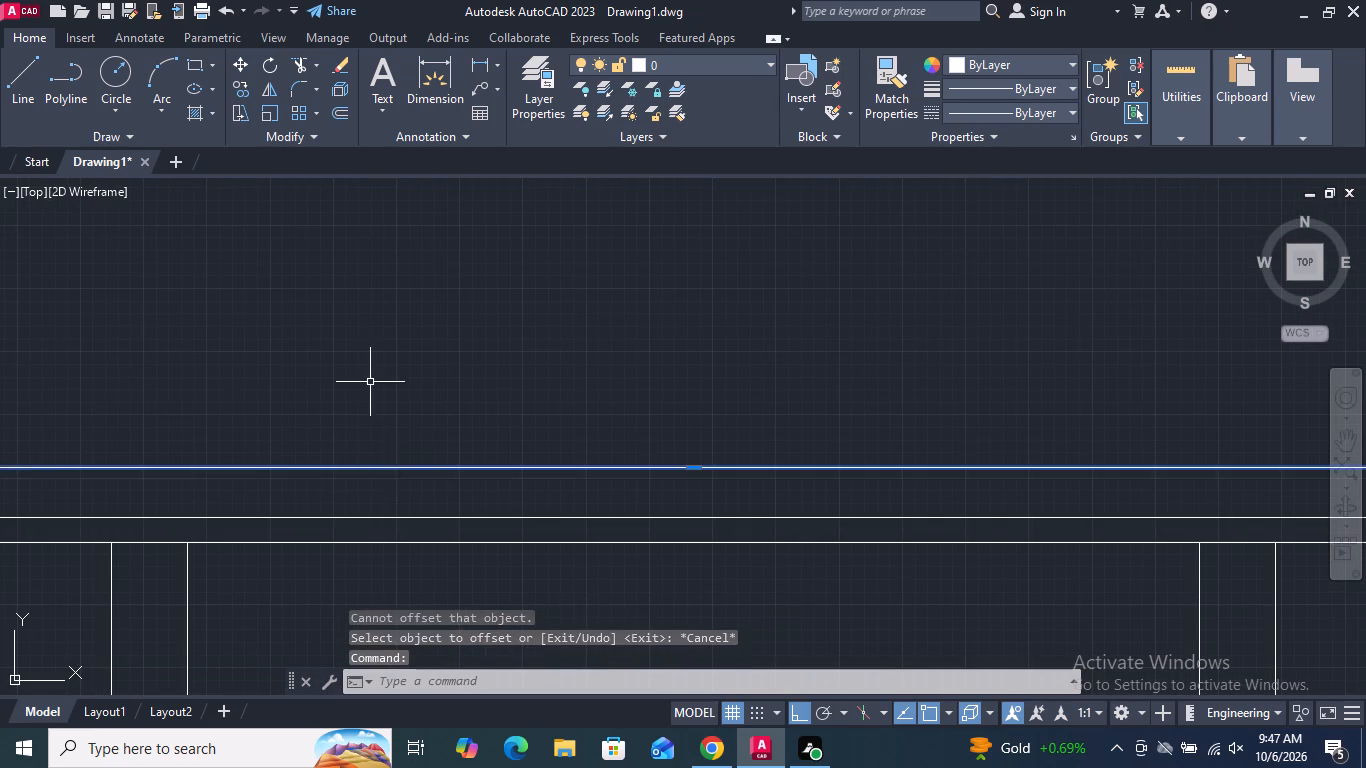
pyautogui.scroll(-3, 363, 378)
pyautogui.click(246, 85)
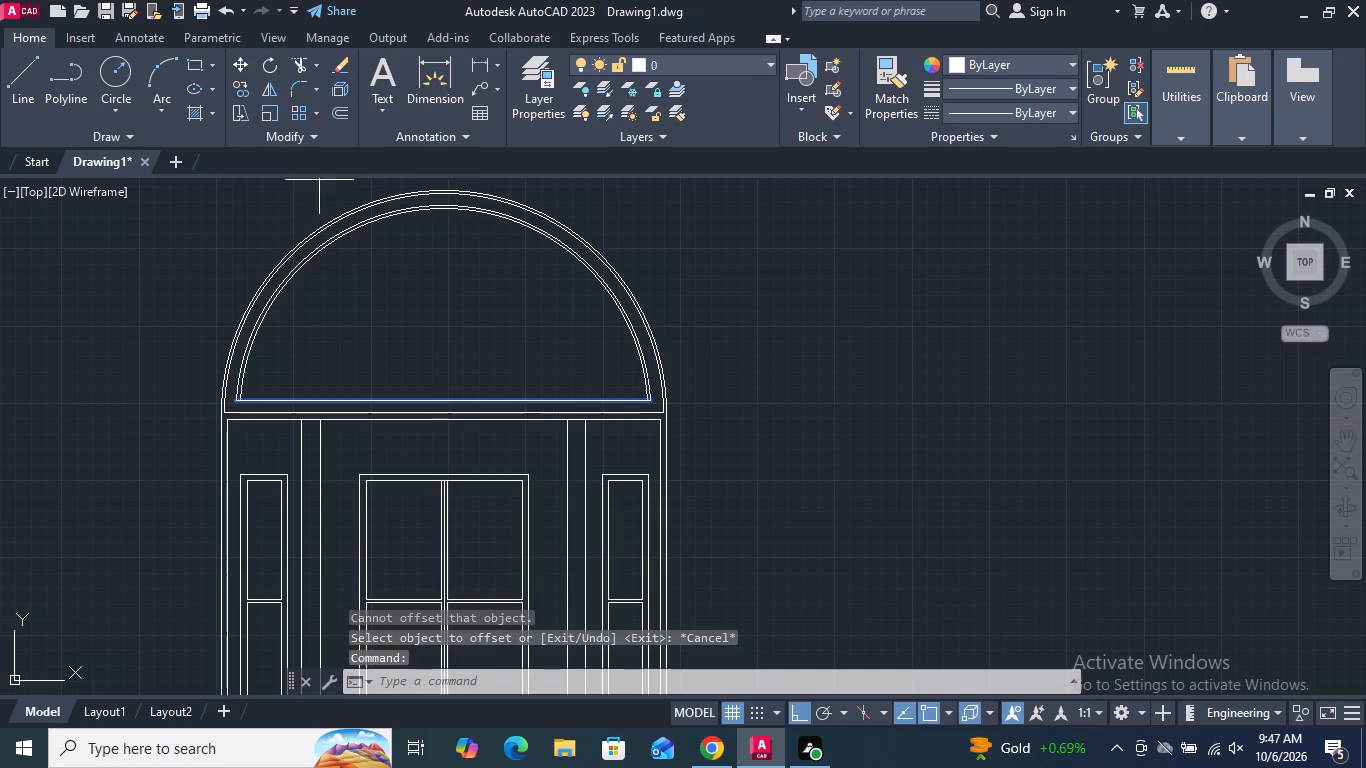
pyautogui.click(448, 404)
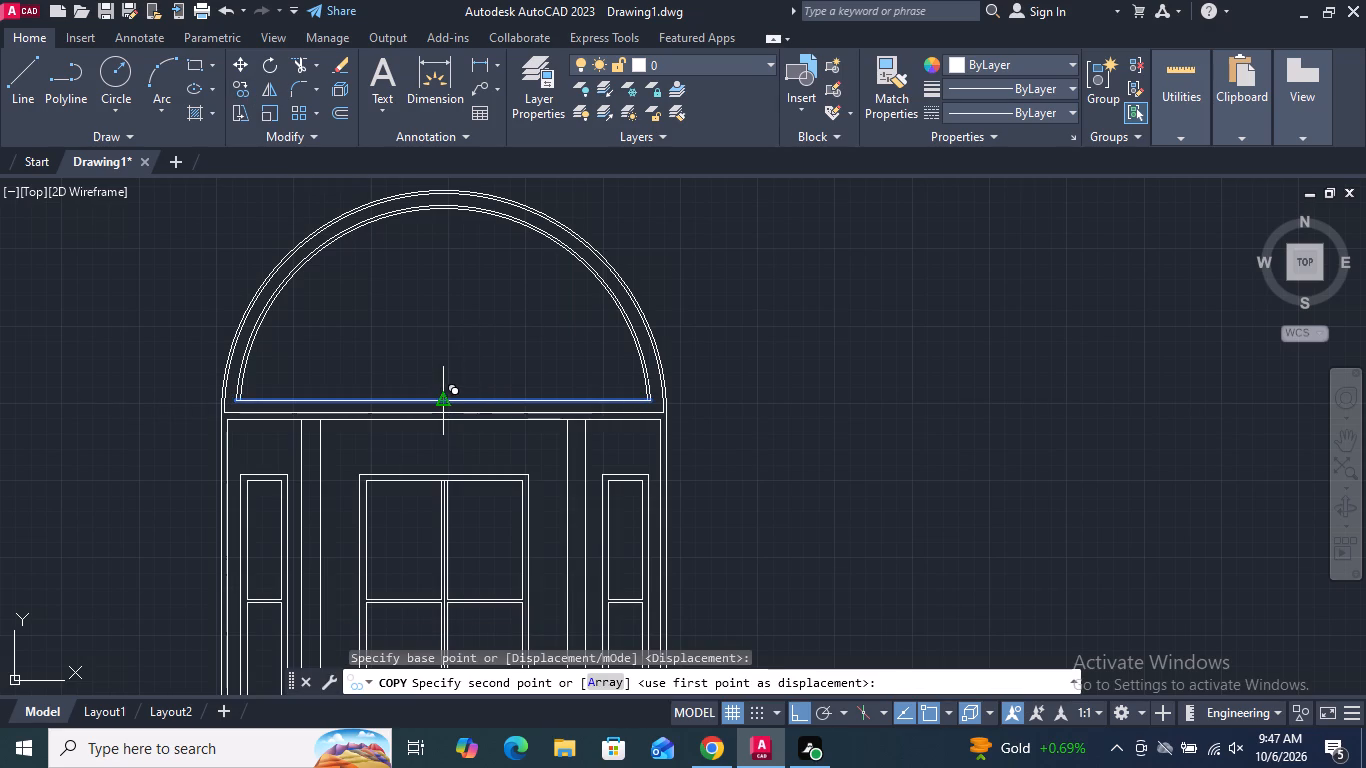
pyautogui.press('1')
pyautogui.write('/2')
pyautogui.hotkey('shift', '"')
pyautogui.press('Return')
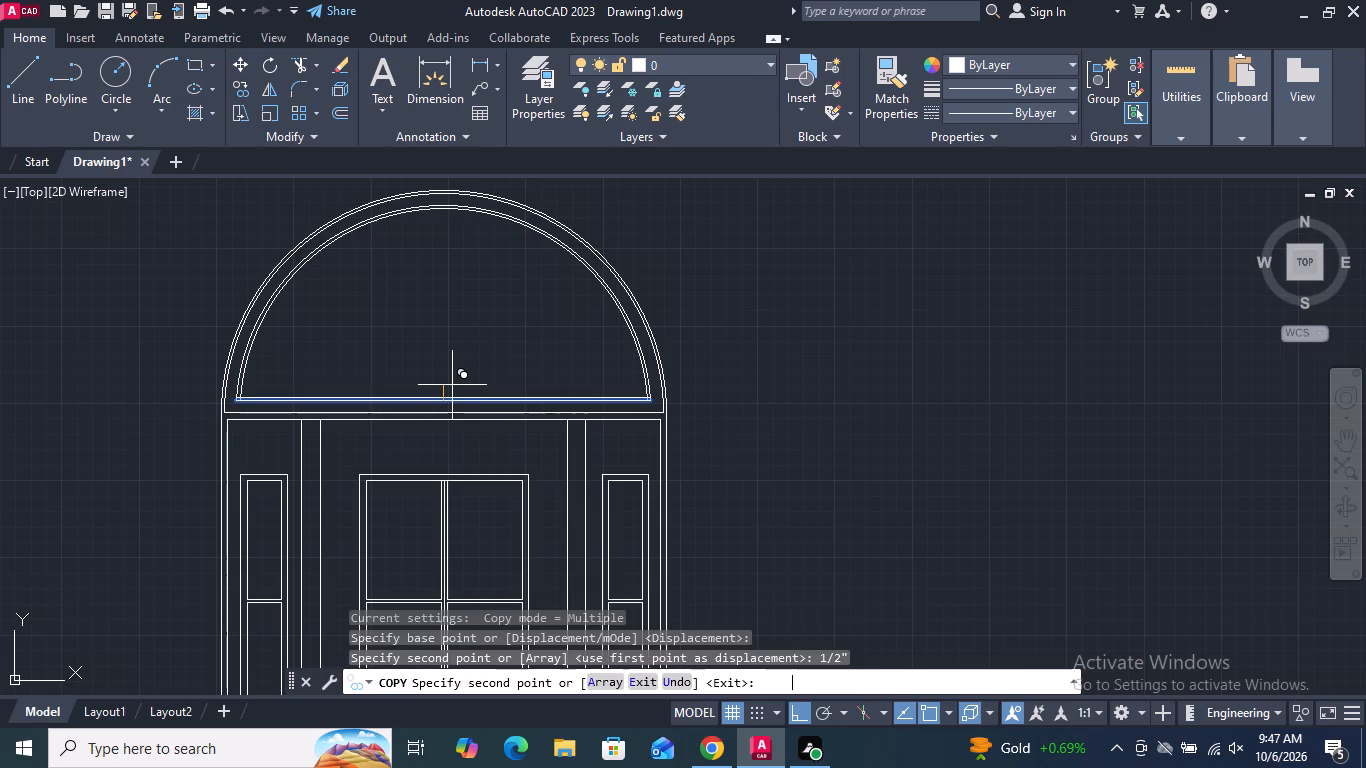
pyautogui.press('Return')
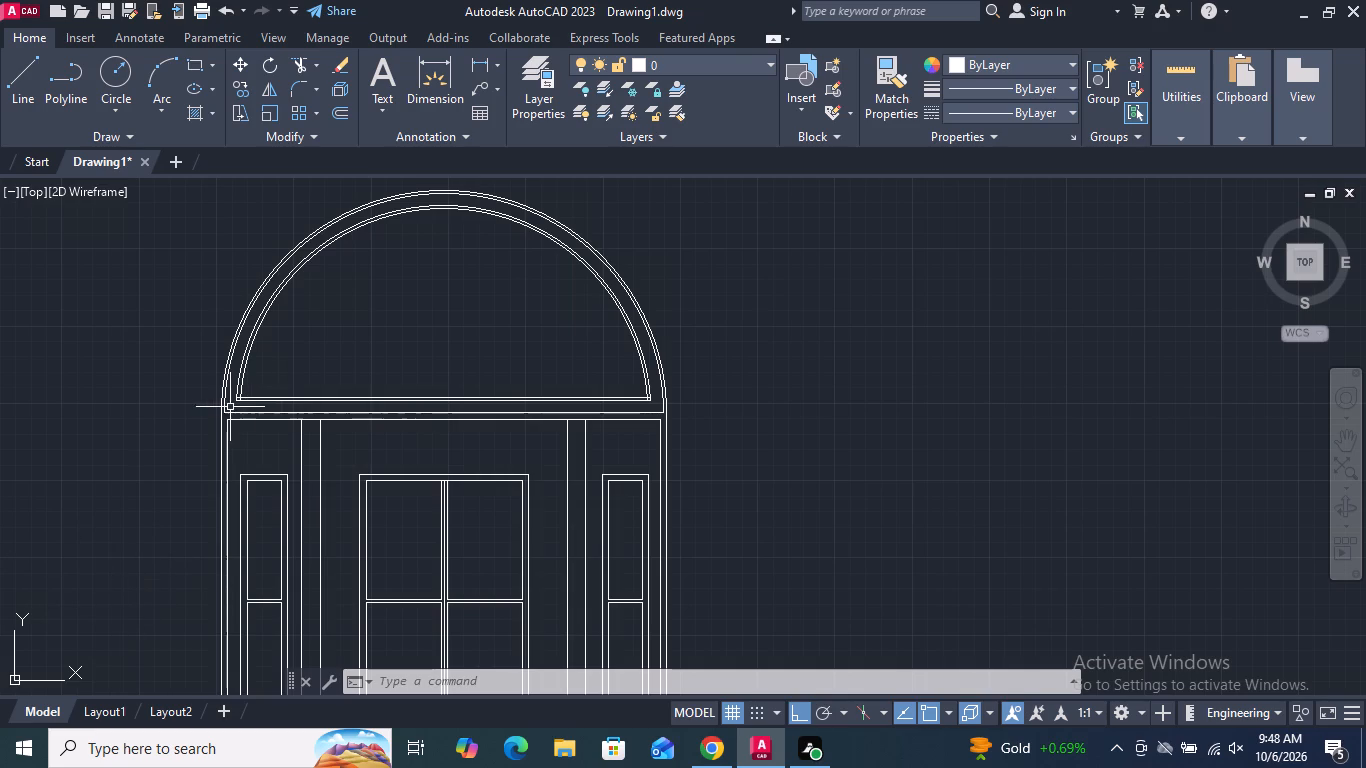
# Trim the left end of the new innermost arc back to the upper of the two inner horizontal lines.
pyautogui.scroll(4, 233, 399)
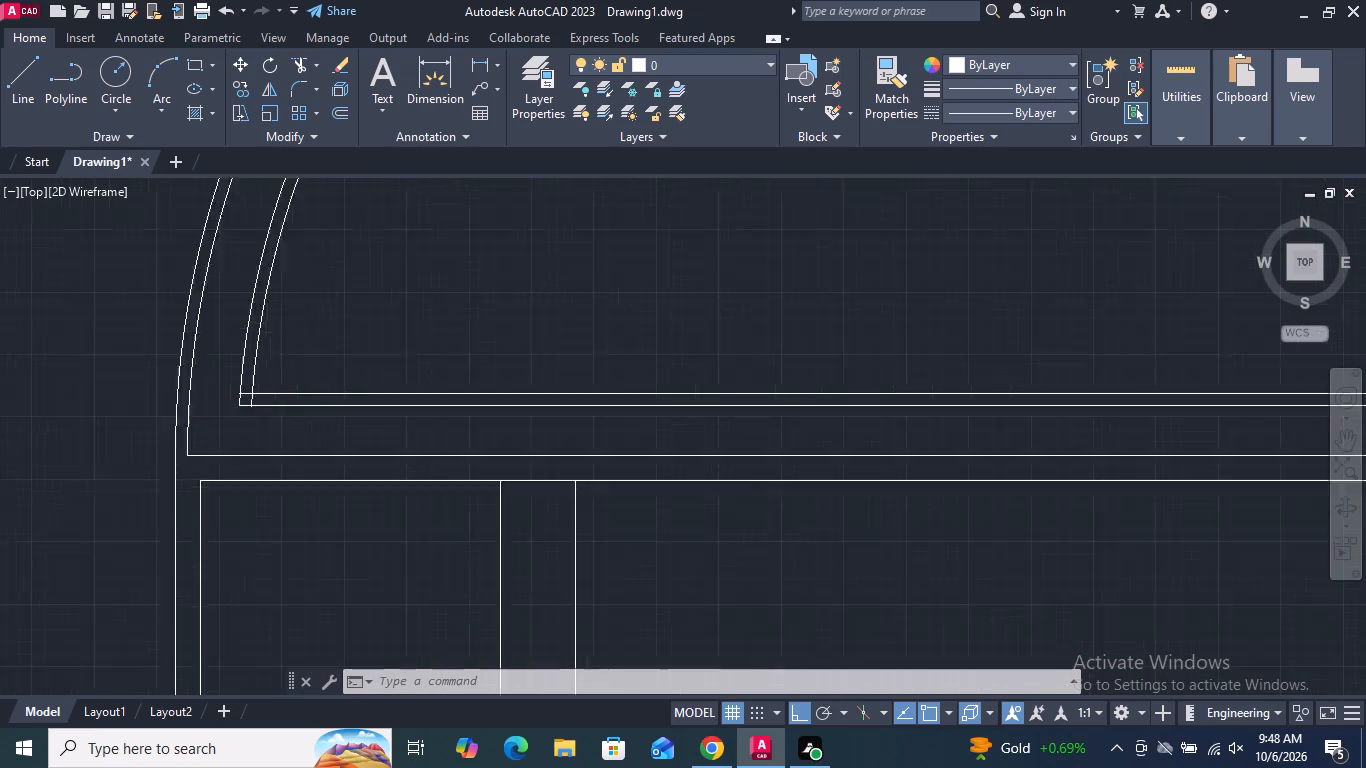
pyautogui.scroll(4, 239, 397)
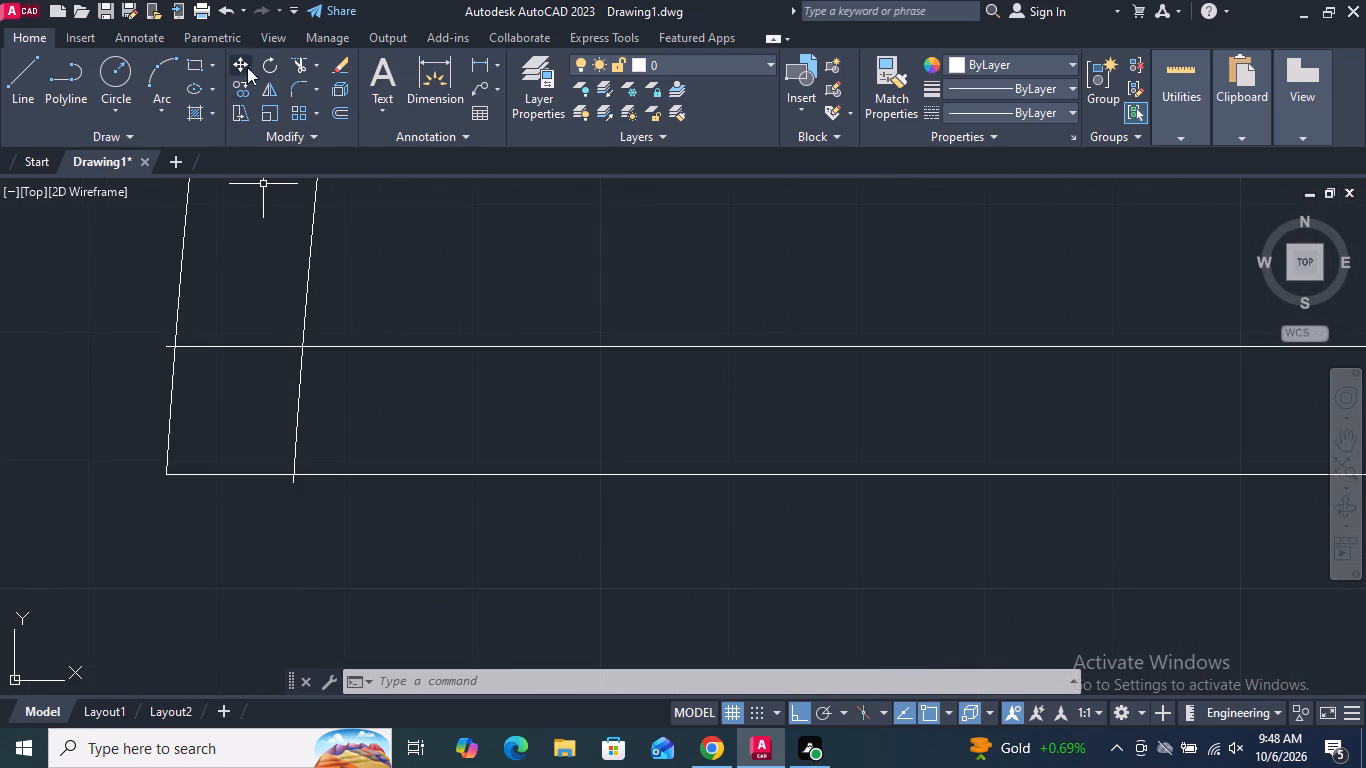
pyautogui.click(302, 67)
pyautogui.scroll(2, 307, 497)
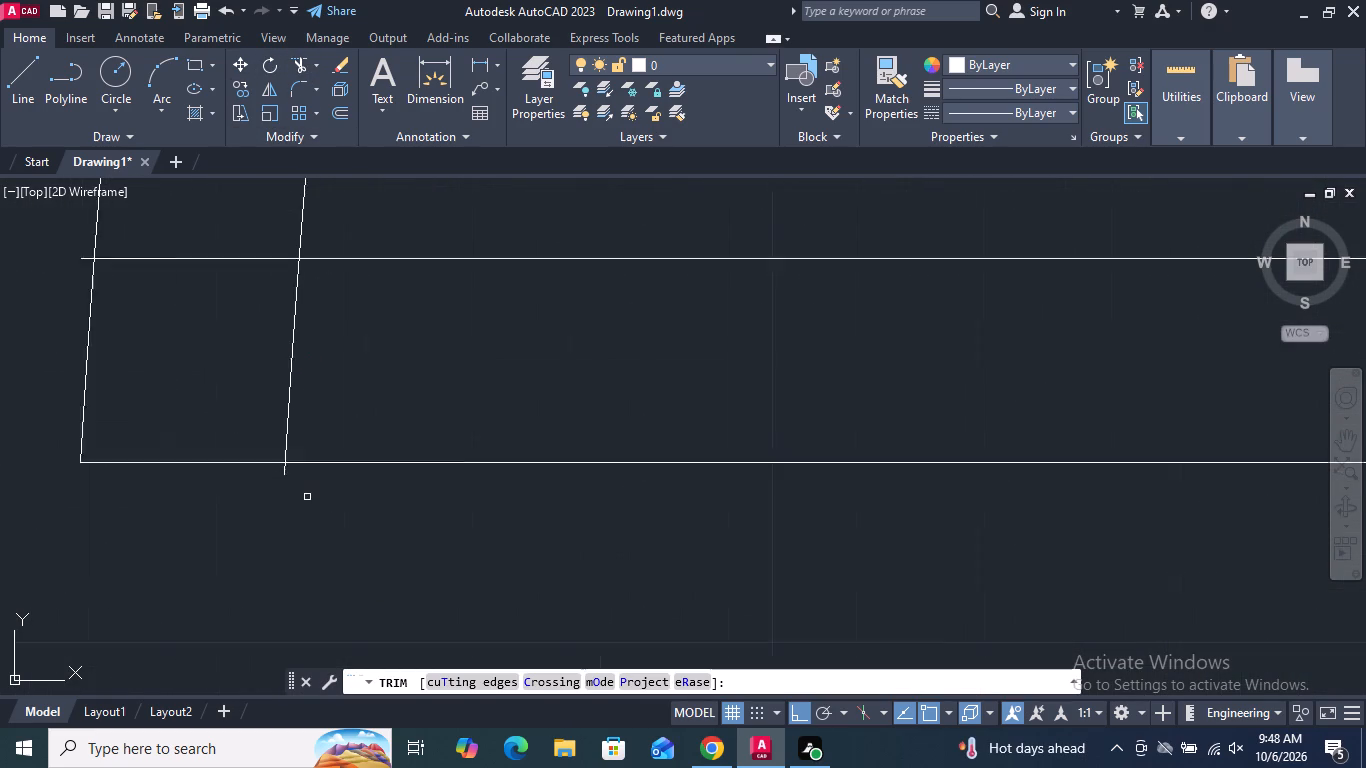
pyautogui.scroll(2, 307, 497)
pyautogui.moveTo(279, 413); pyautogui.dragTo(196, 406)
pyautogui.scroll(-3, 239, 492)
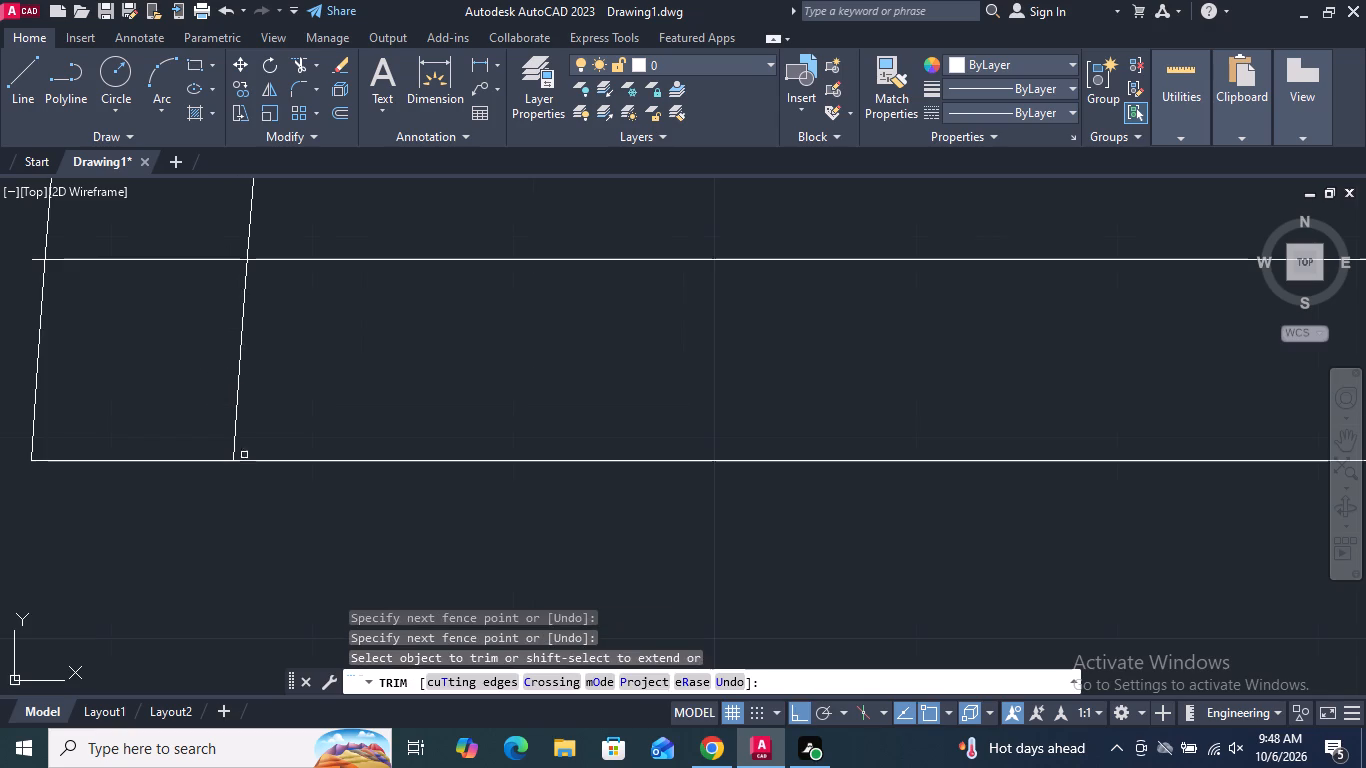
pyautogui.moveTo(271, 400); pyautogui.dragTo(137, 396)
pyautogui.scroll(-3, 142, 396)
pyautogui.scroll(4, 115, 366)
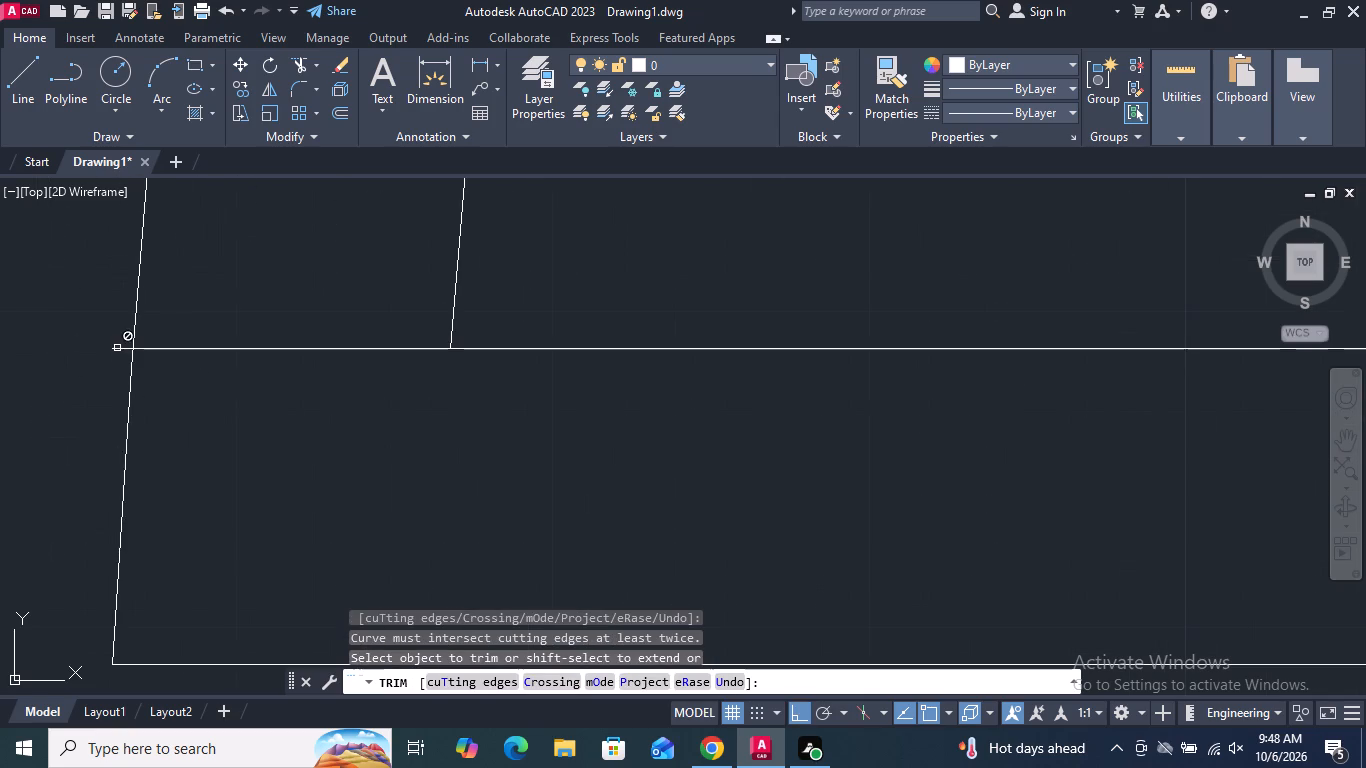
pyautogui.scroll(-6, 193, 349)
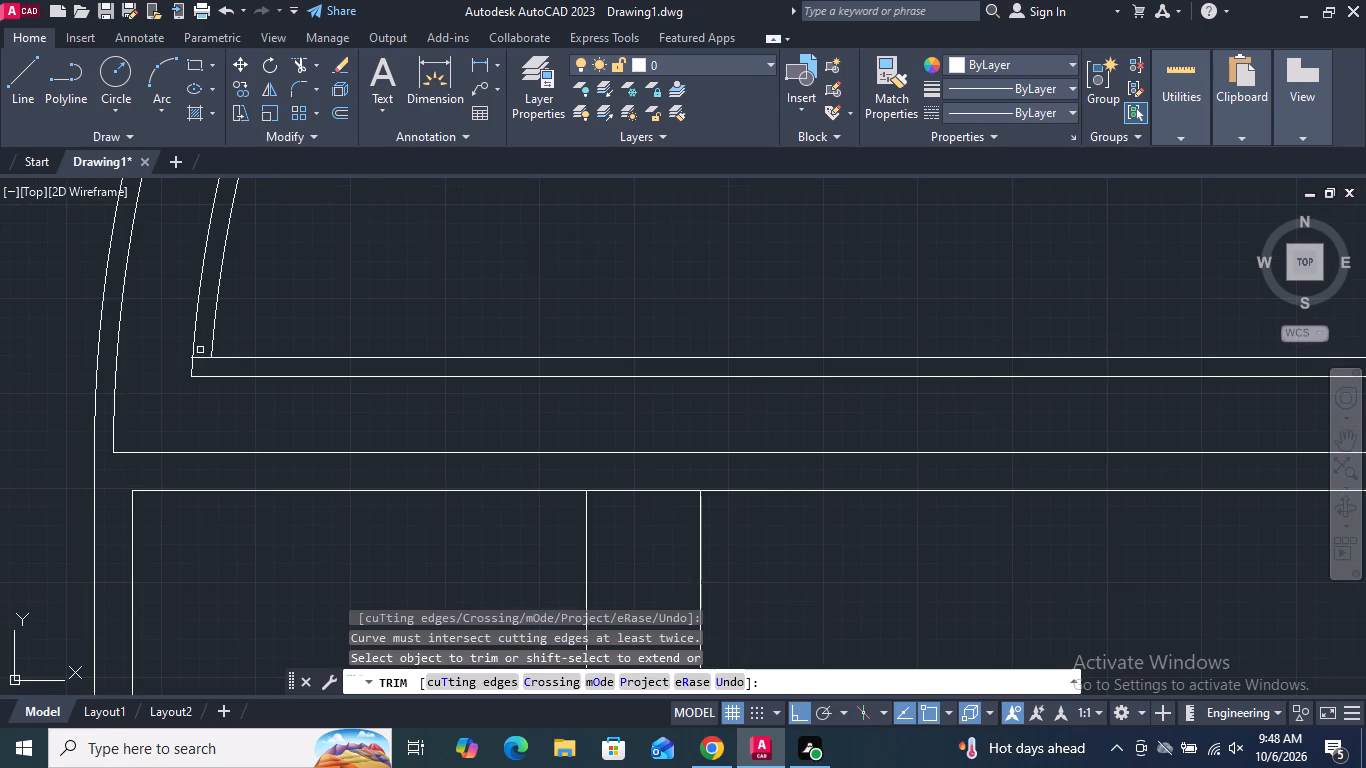
# Trim the right end of the innermost arc back to the upper of the two inner horizontal lines.
pyautogui.scroll(-3, 196, 377)
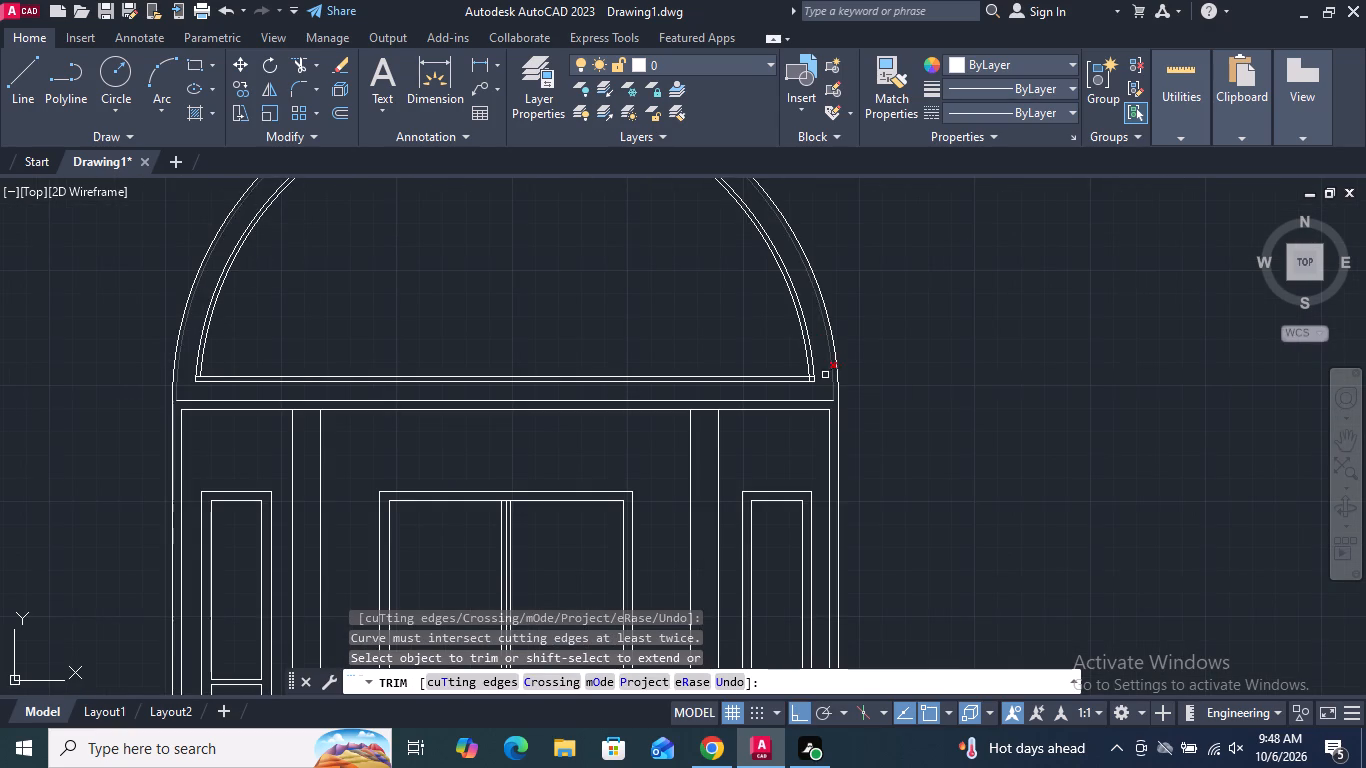
pyautogui.scroll(8, 825, 375)
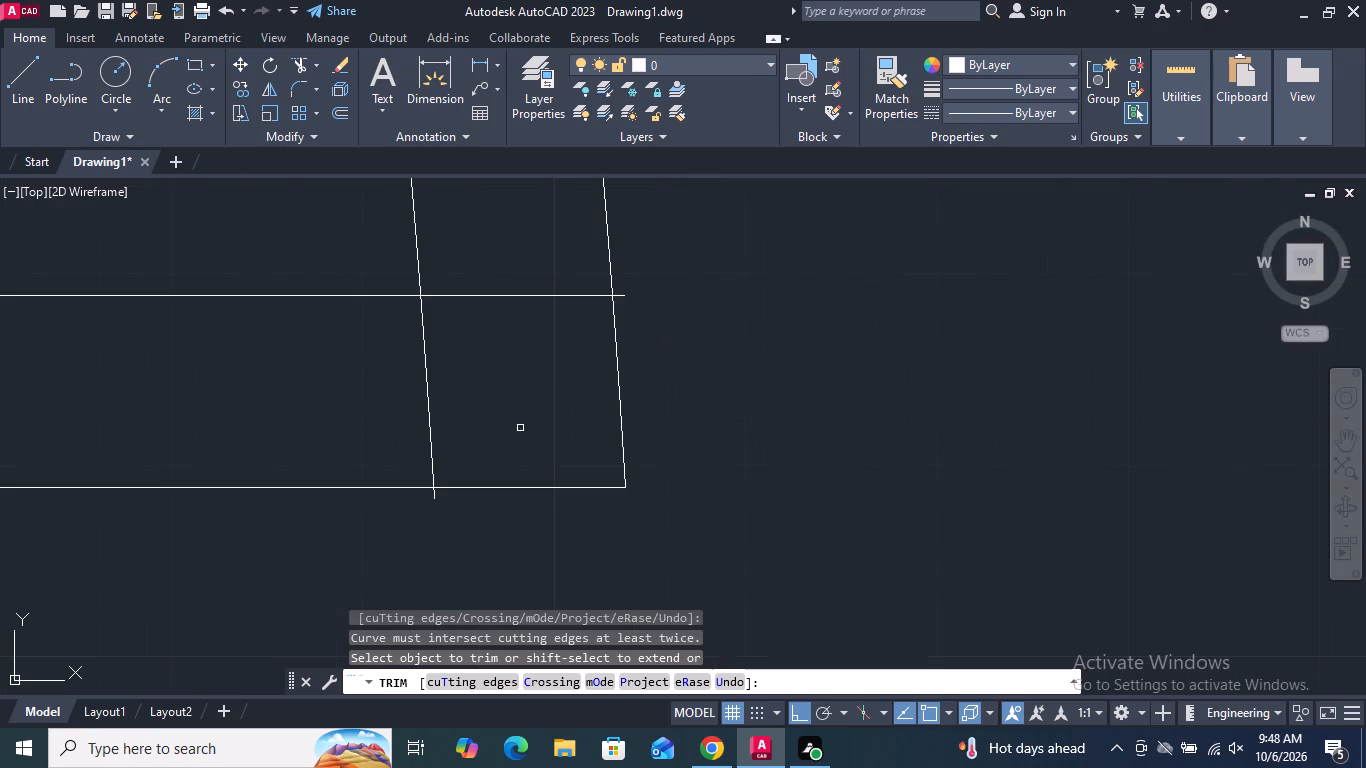
pyautogui.moveTo(406, 406); pyautogui.dragTo(446, 409)
pyautogui.scroll(2, 442, 499)
pyautogui.moveTo(428, 498); pyautogui.dragTo(421, 501)
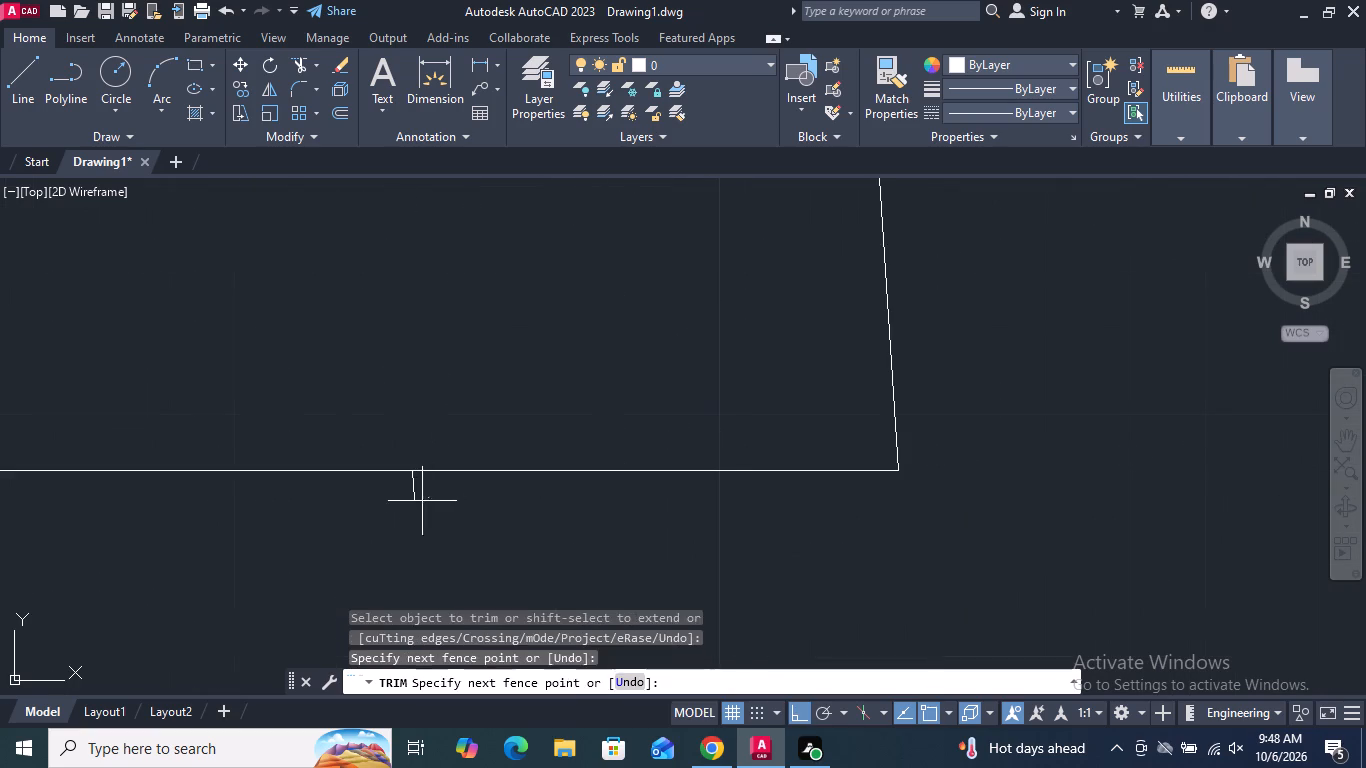
pyautogui.moveTo(421, 501); pyautogui.dragTo(406, 501)
pyautogui.click(412, 494)
pyautogui.scroll(-3, 412, 535)
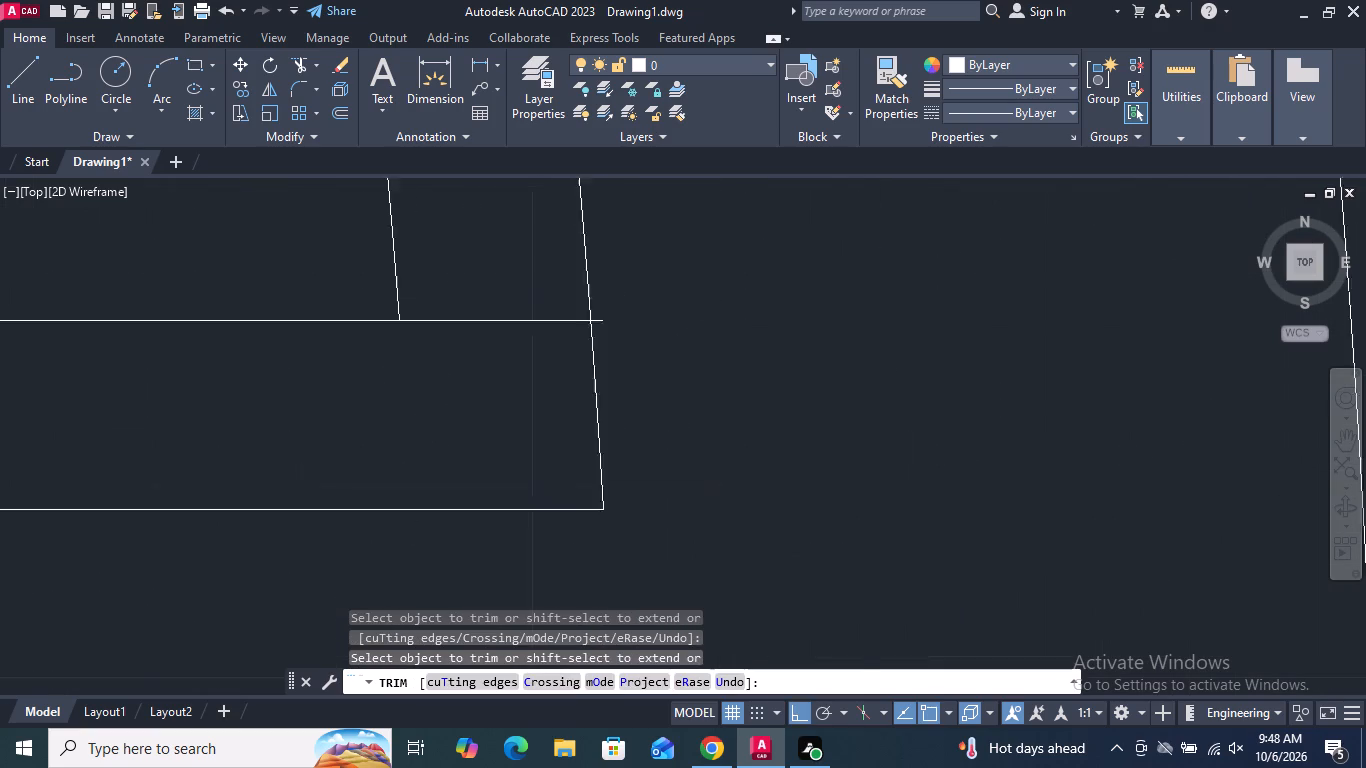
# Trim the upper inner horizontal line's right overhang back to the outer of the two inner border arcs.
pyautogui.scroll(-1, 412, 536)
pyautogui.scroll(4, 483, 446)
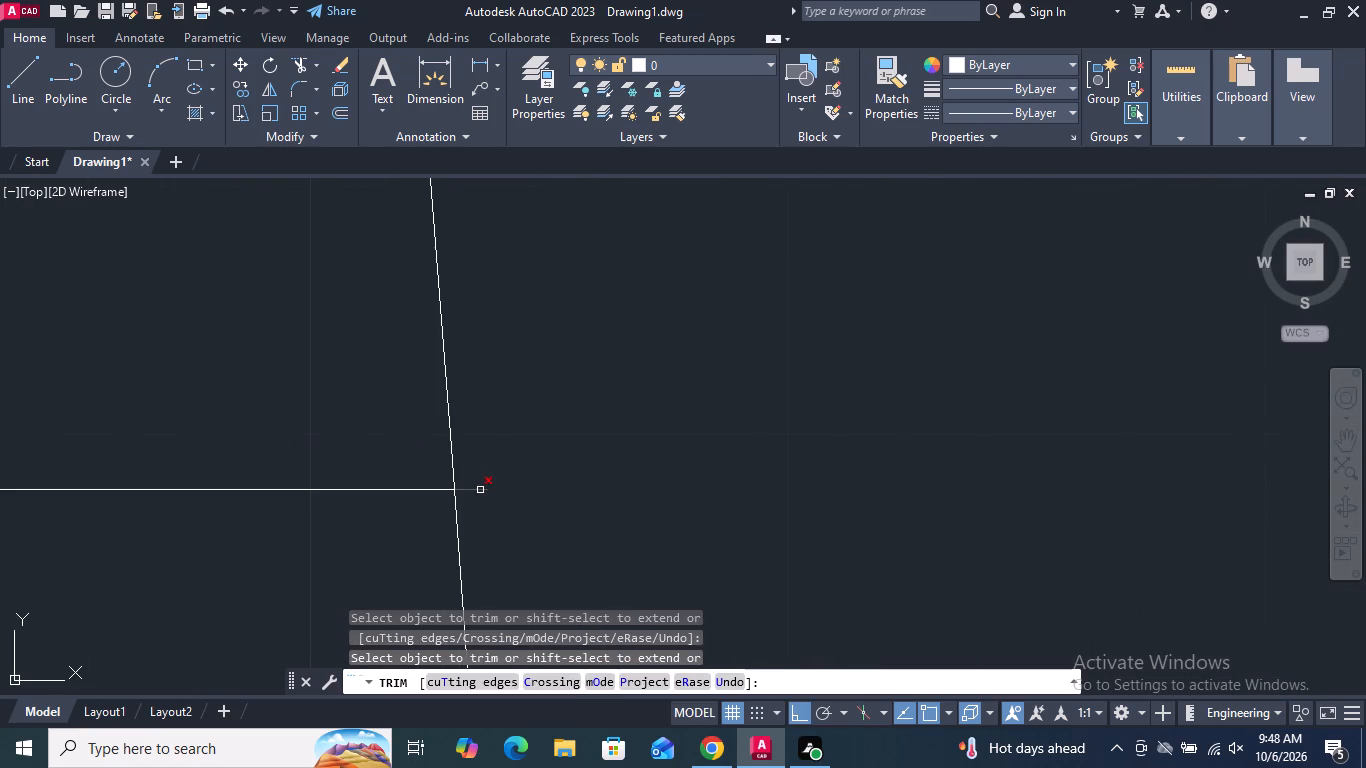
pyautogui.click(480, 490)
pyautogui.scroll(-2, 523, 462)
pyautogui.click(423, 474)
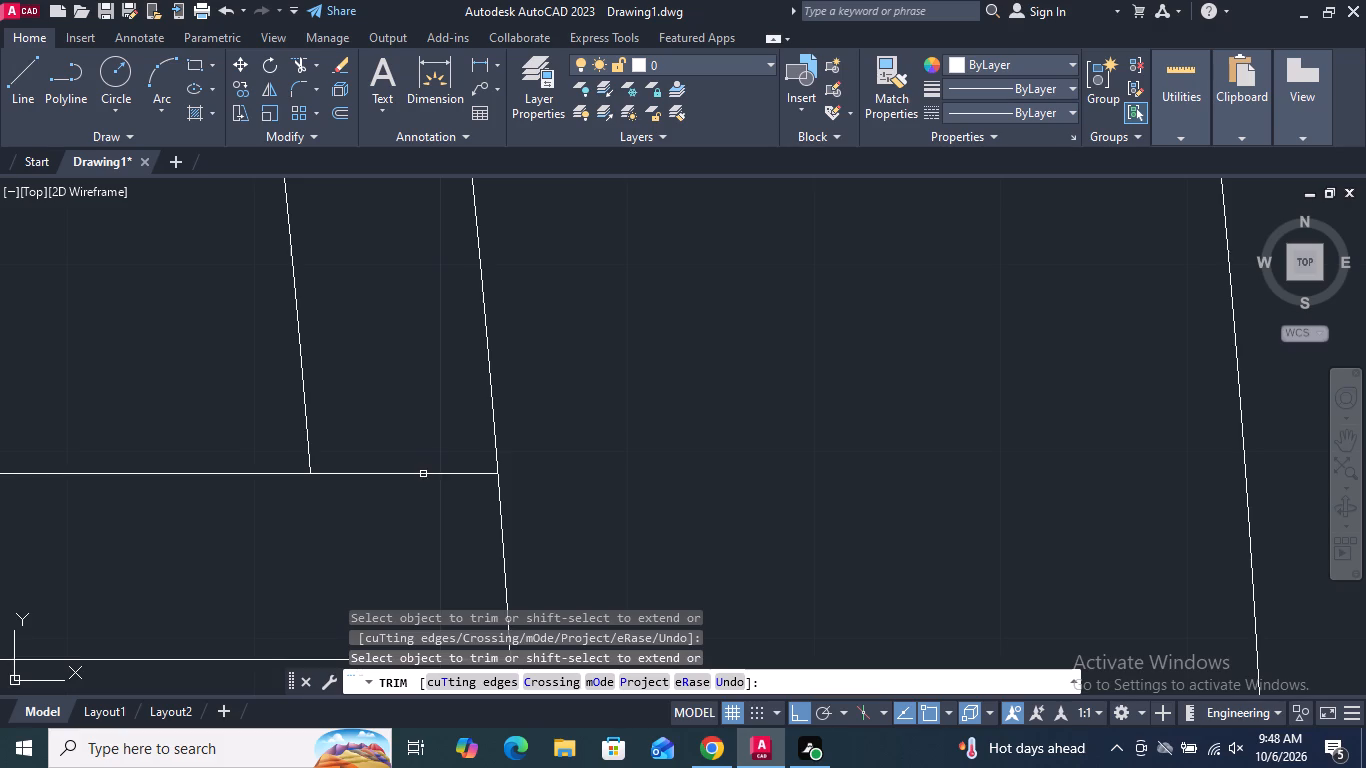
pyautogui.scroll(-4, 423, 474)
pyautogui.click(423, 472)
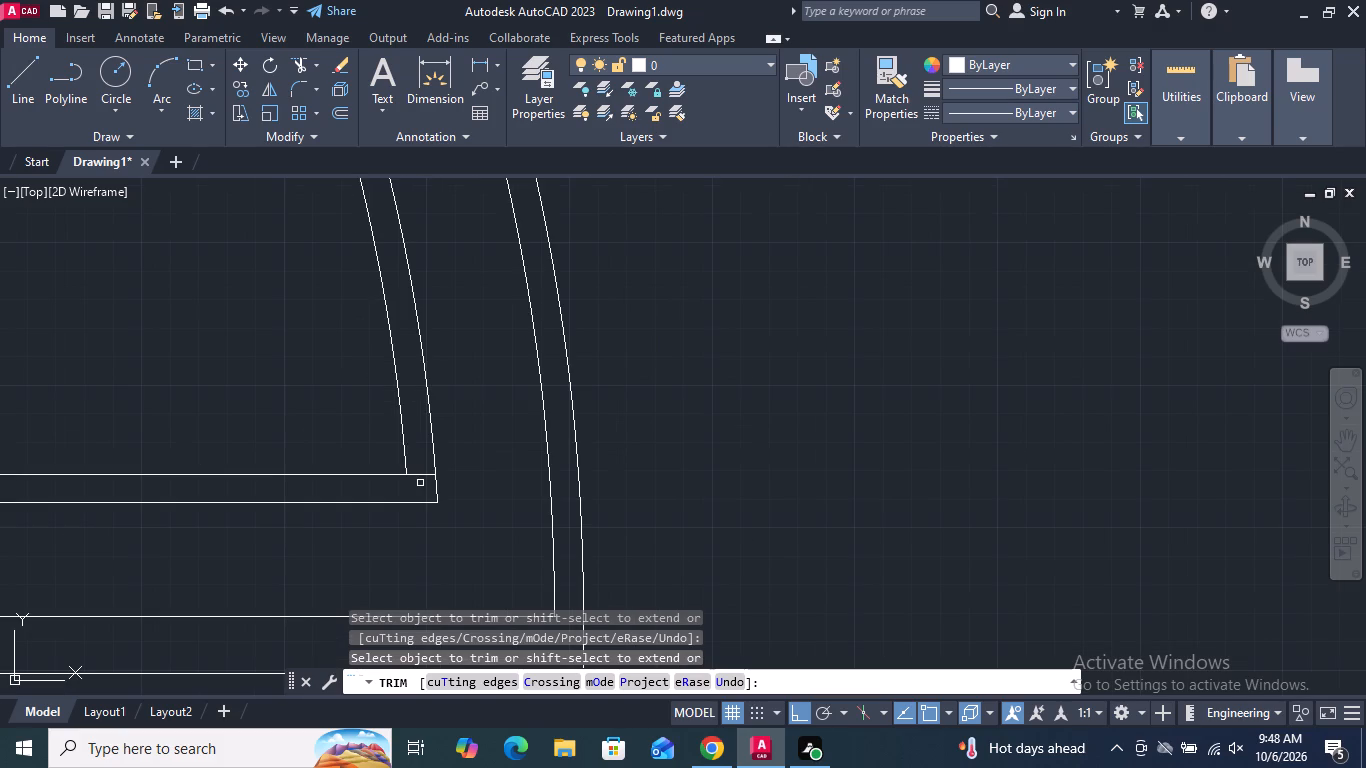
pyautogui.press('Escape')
# Stretch the right endpoint of the upper inner horizontal line inward to the right end of the innermost arc.
pyautogui.scroll(3, 420, 481)
pyautogui.click(419, 460)
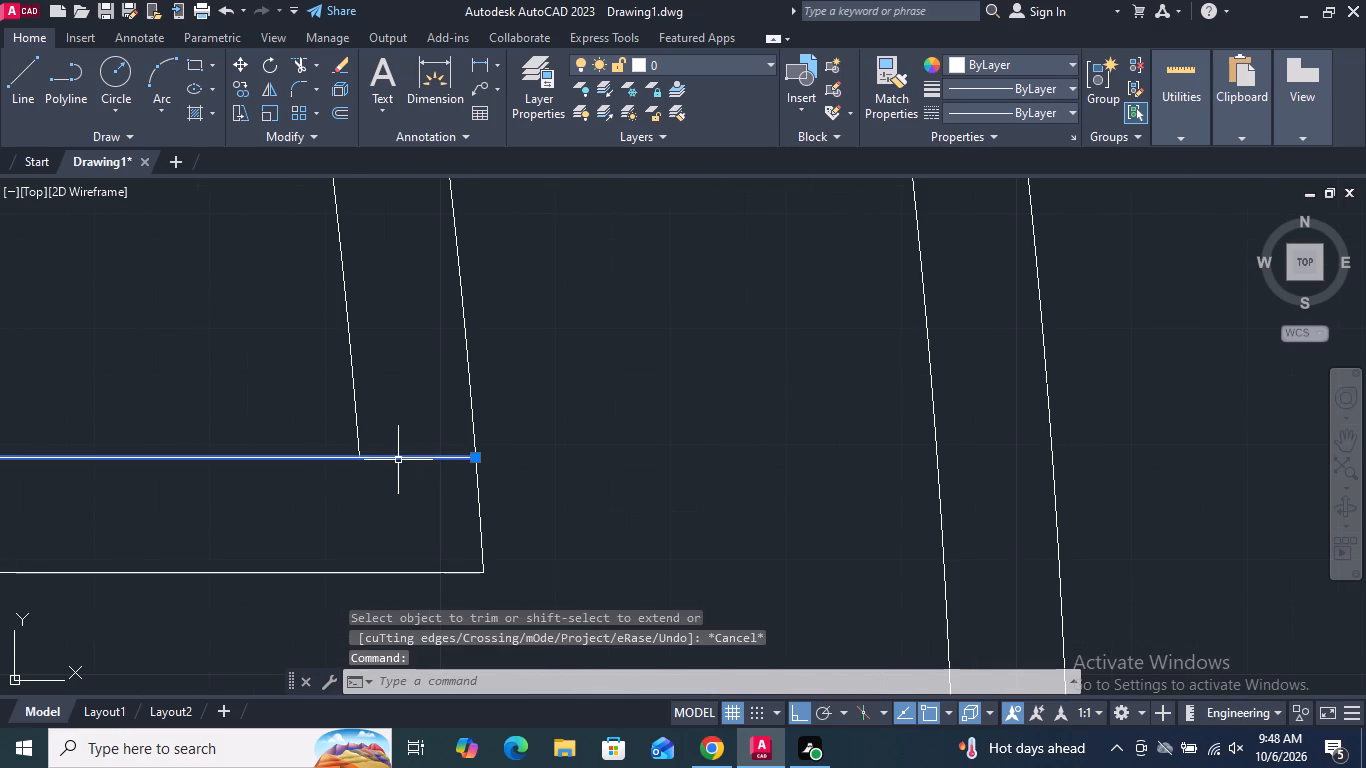
pyautogui.scroll(2, 348, 461)
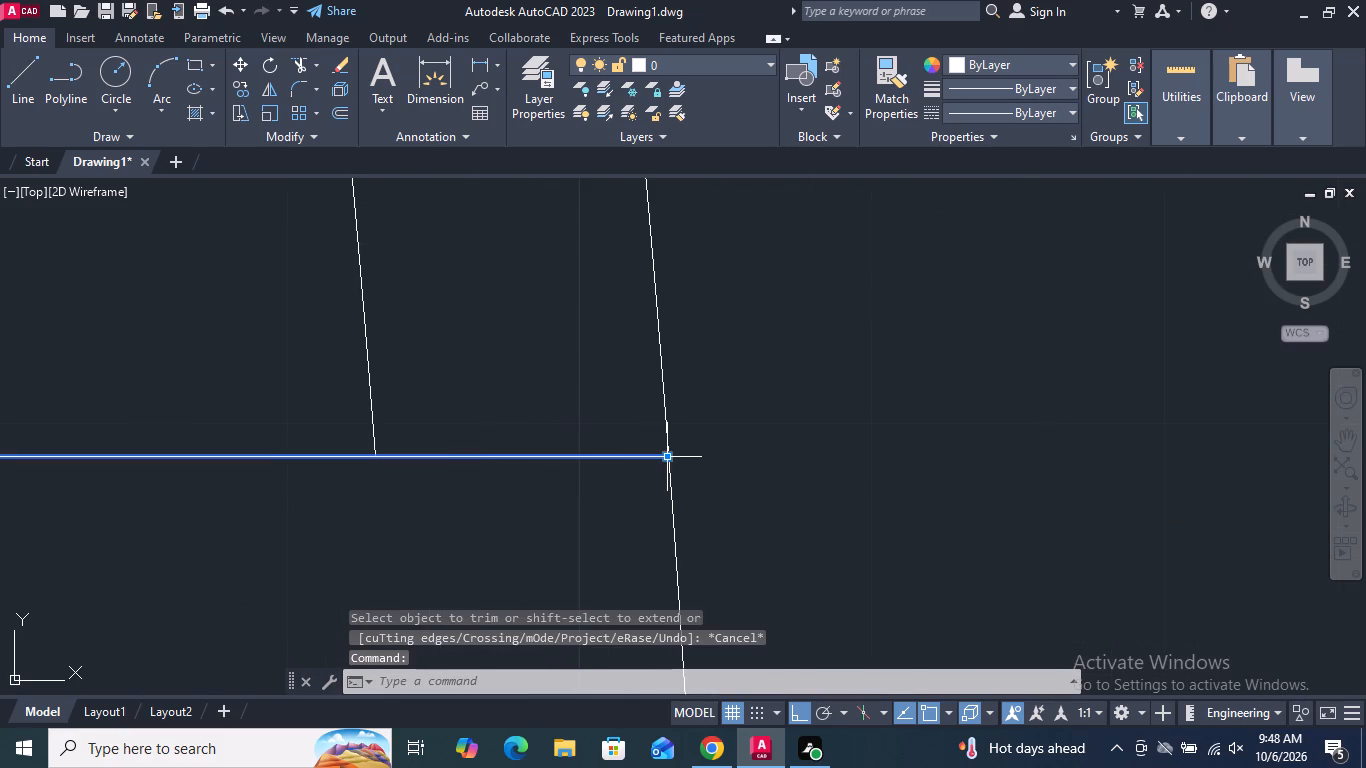
pyautogui.click(667, 456)
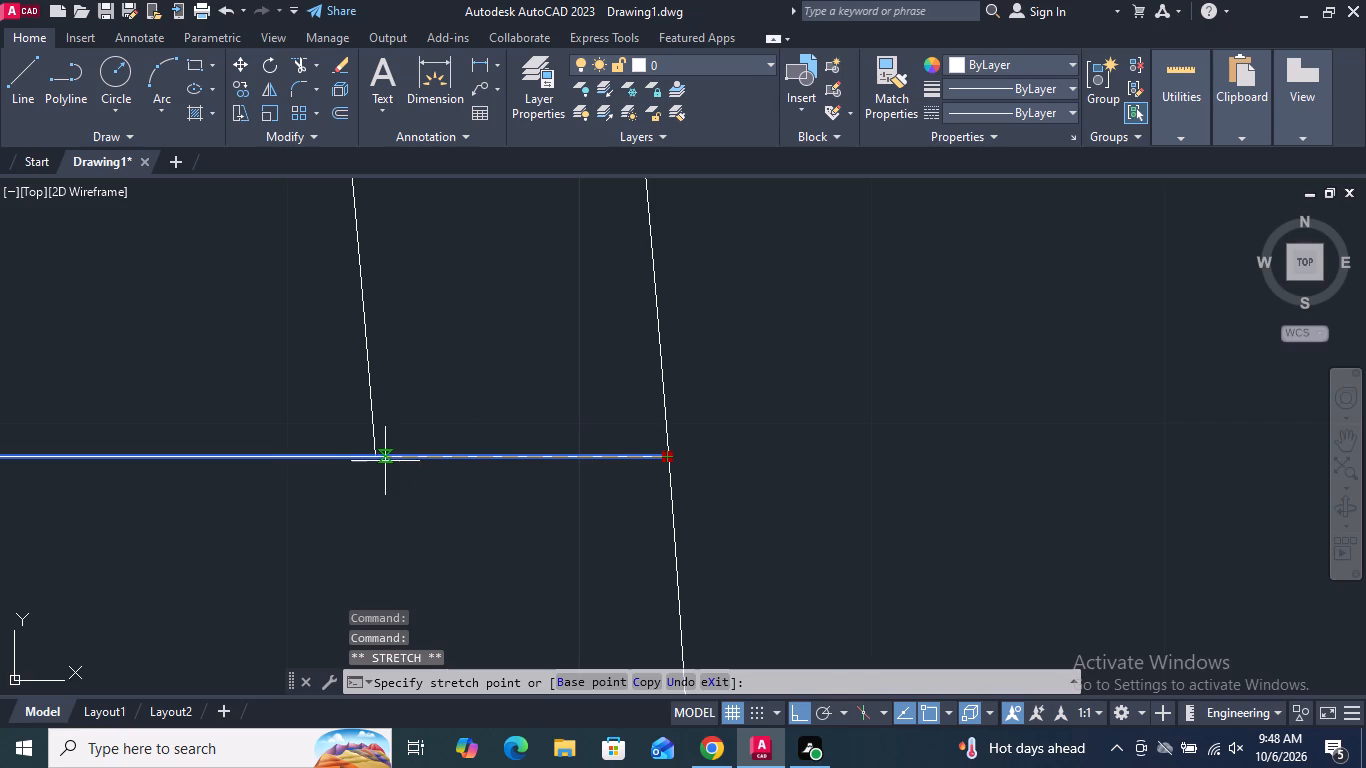
pyautogui.click(378, 455)
# Stretch the left endpoint of the upper inner horizontal line inward to the left end of the innermost arc.
pyautogui.scroll(-4, 556, 454)
pyautogui.scroll(-3, 727, 456)
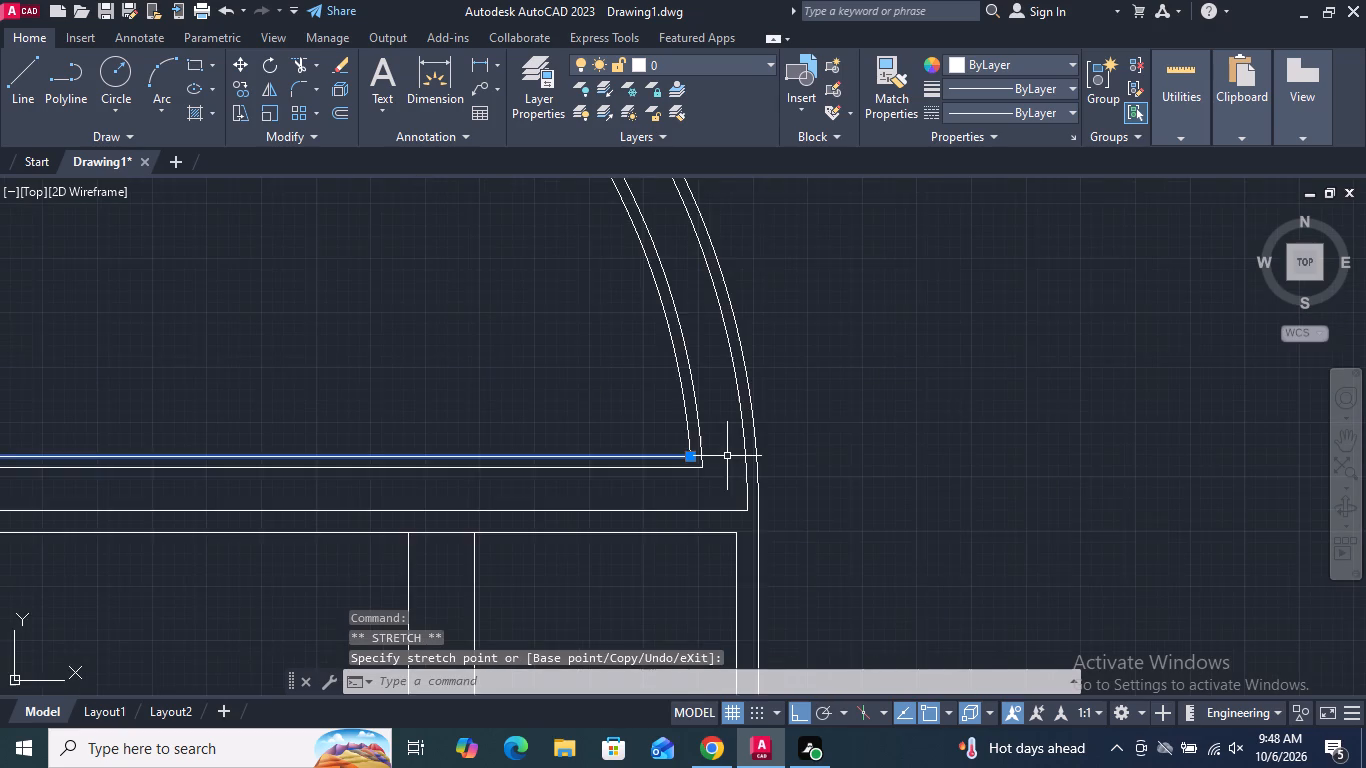
pyautogui.scroll(-2, 727, 456)
pyautogui.scroll(8, 155, 460)
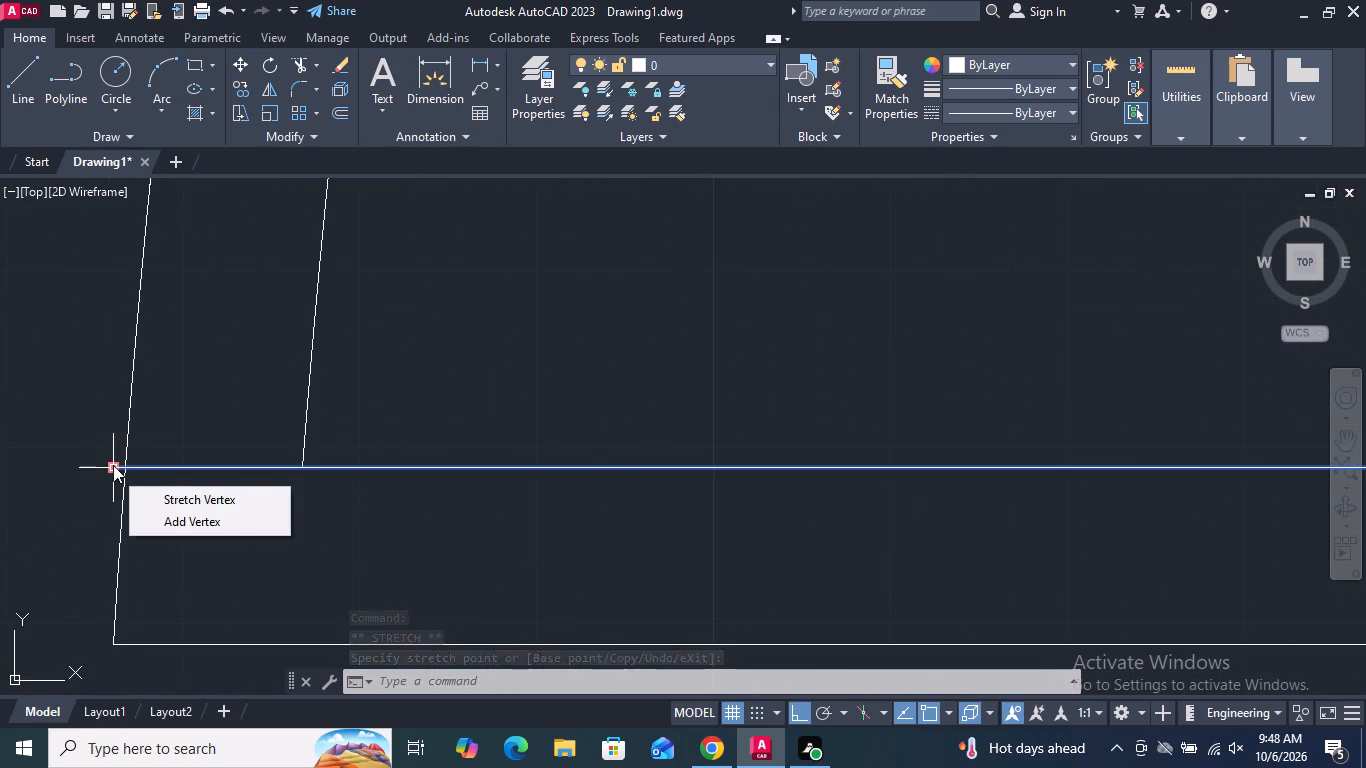
pyautogui.click(113, 464)
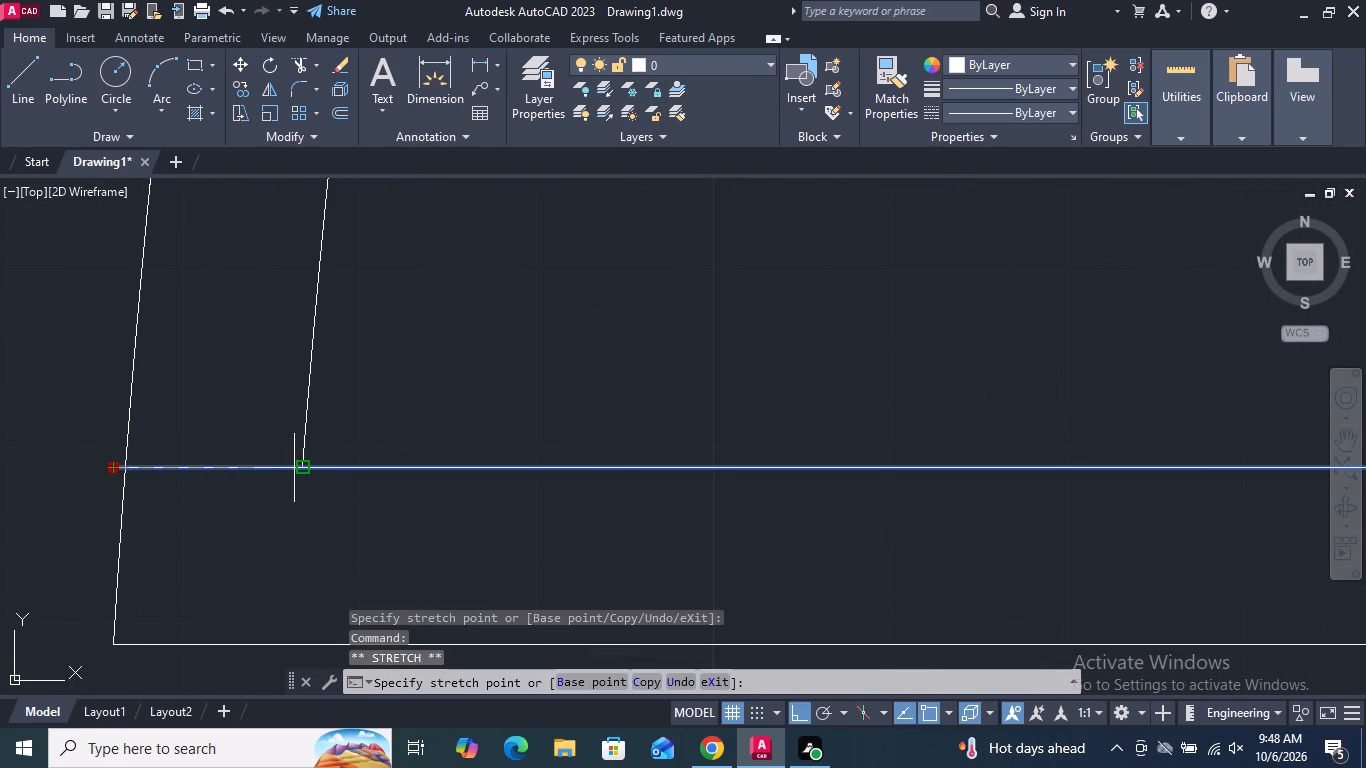
pyautogui.click(299, 468)
pyautogui.scroll(-8, 301, 483)
pyautogui.press('Return')
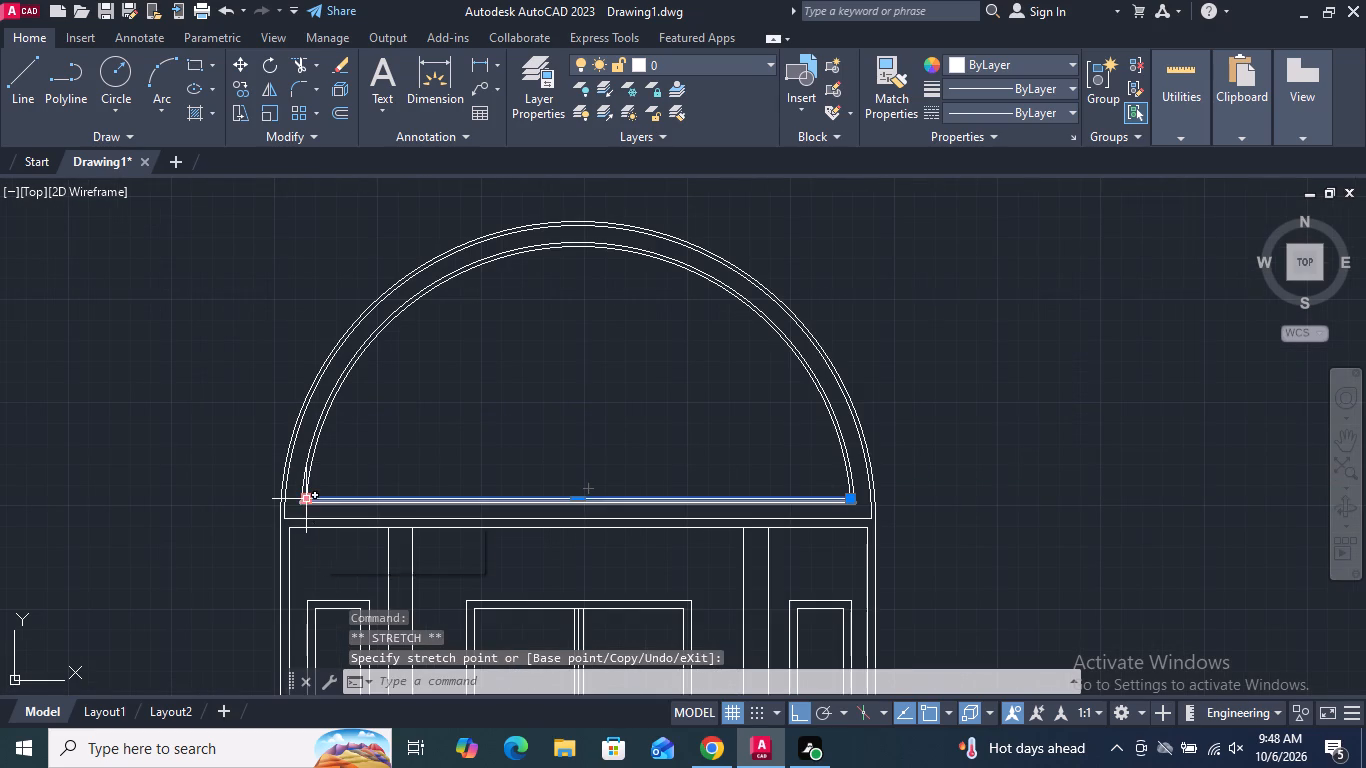
pyautogui.press('Escape')
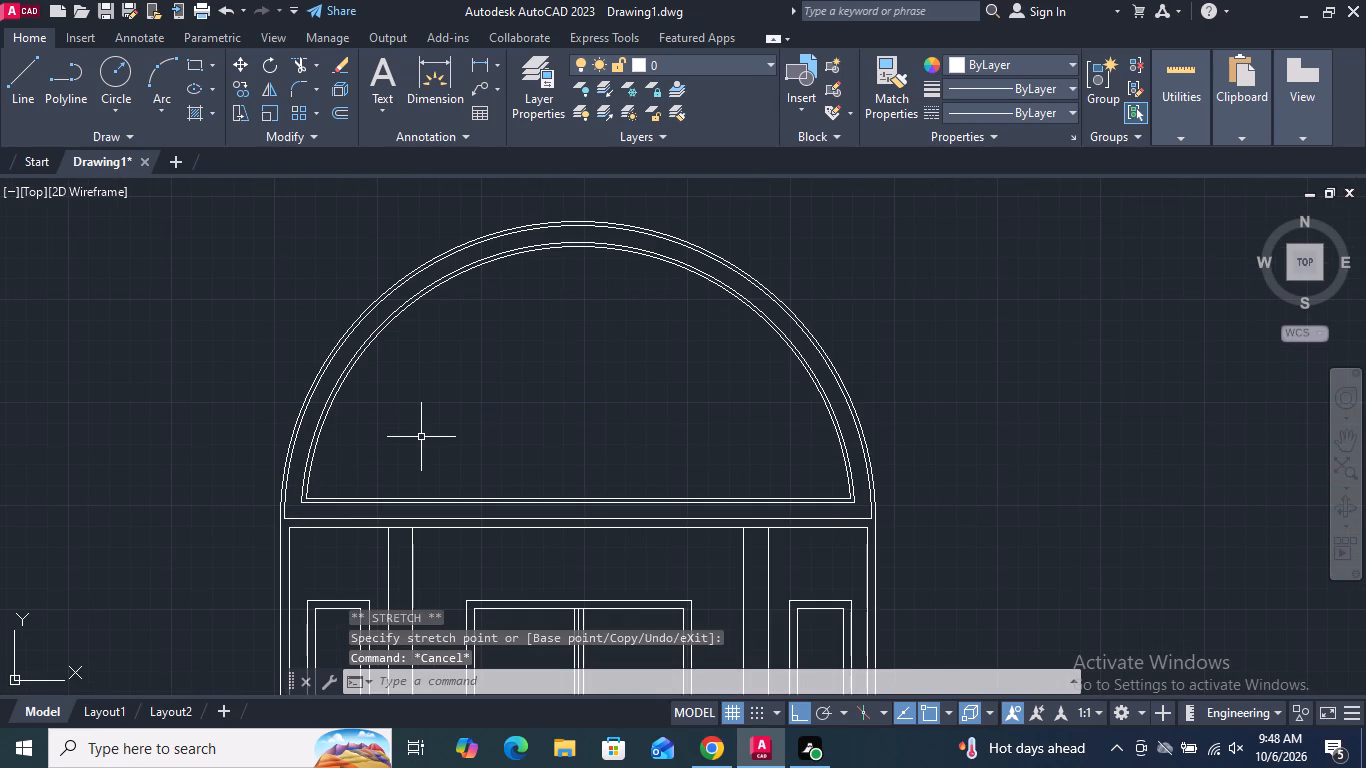
pyautogui.press('Escape')
pyautogui.press('Escape')
pyautogui.press('Escape')
pyautogui.press('Escape')
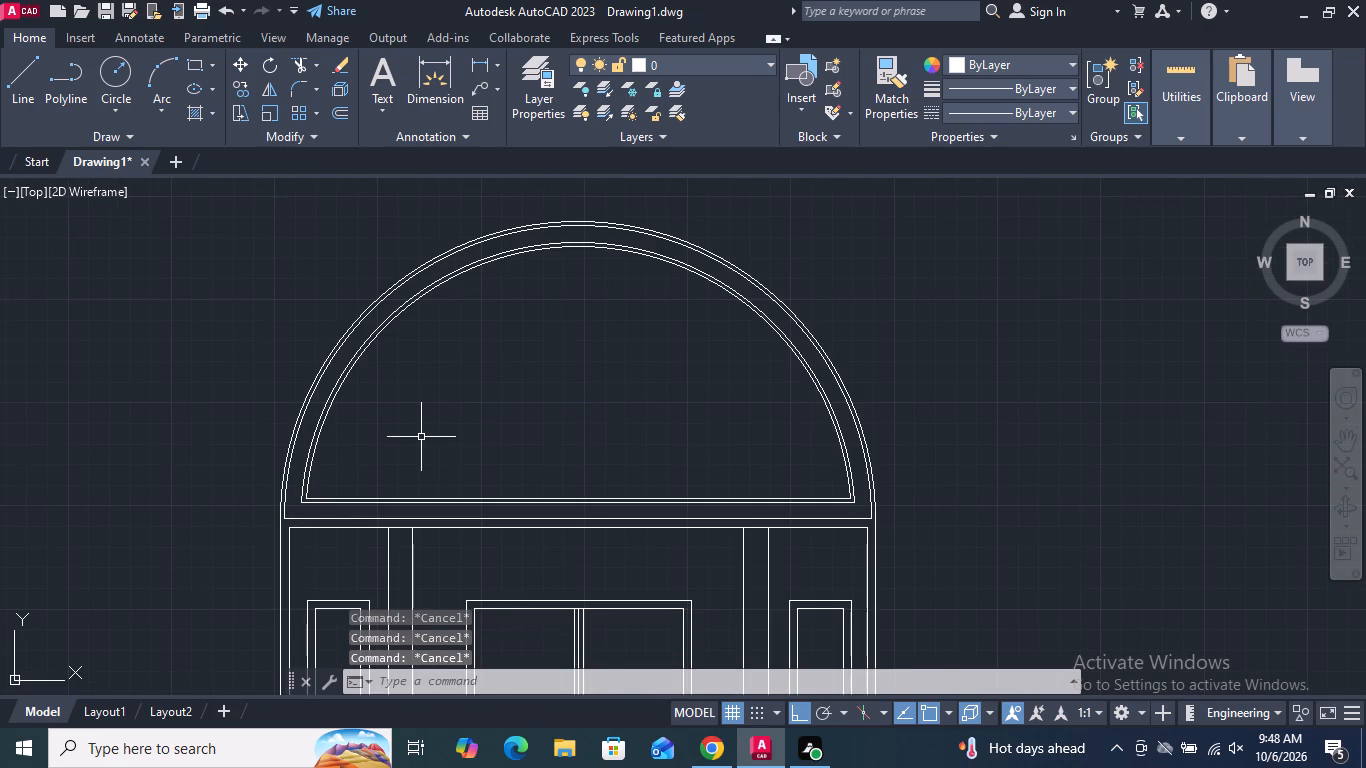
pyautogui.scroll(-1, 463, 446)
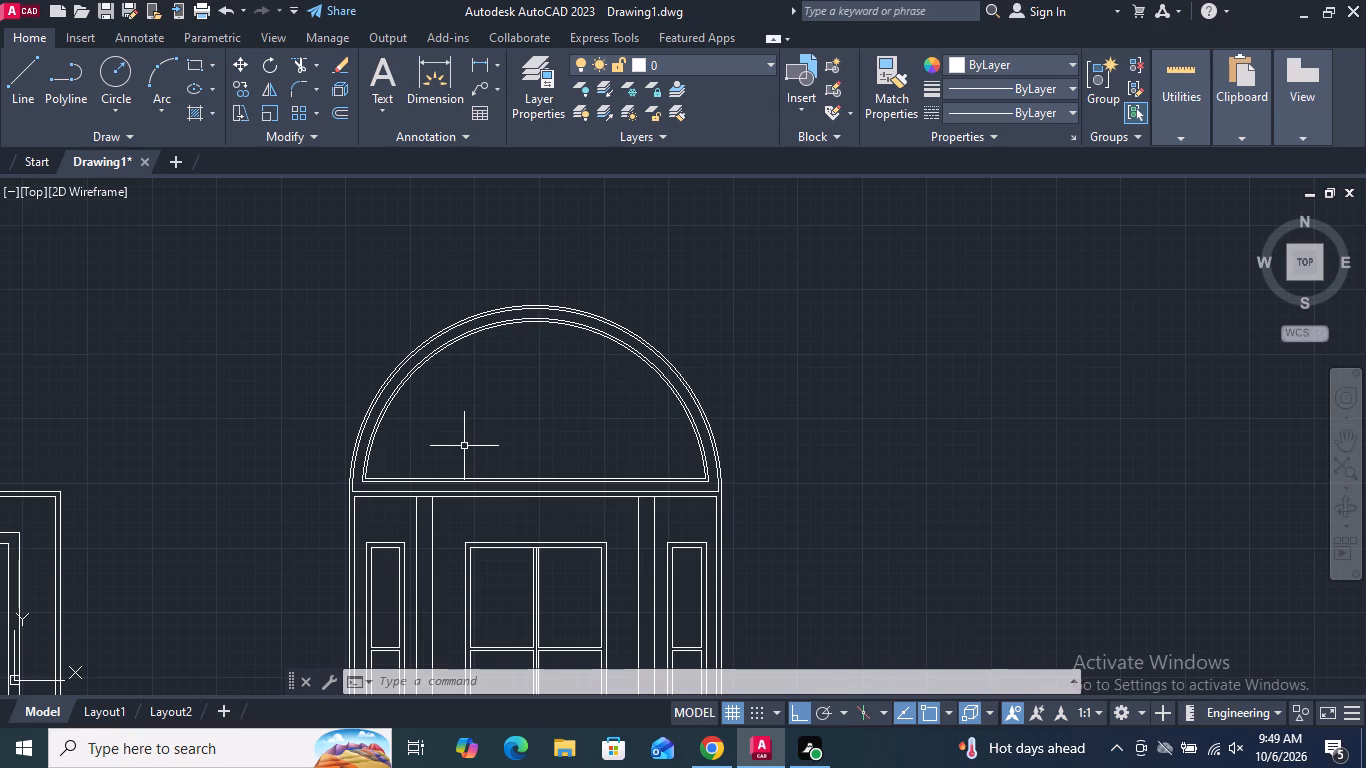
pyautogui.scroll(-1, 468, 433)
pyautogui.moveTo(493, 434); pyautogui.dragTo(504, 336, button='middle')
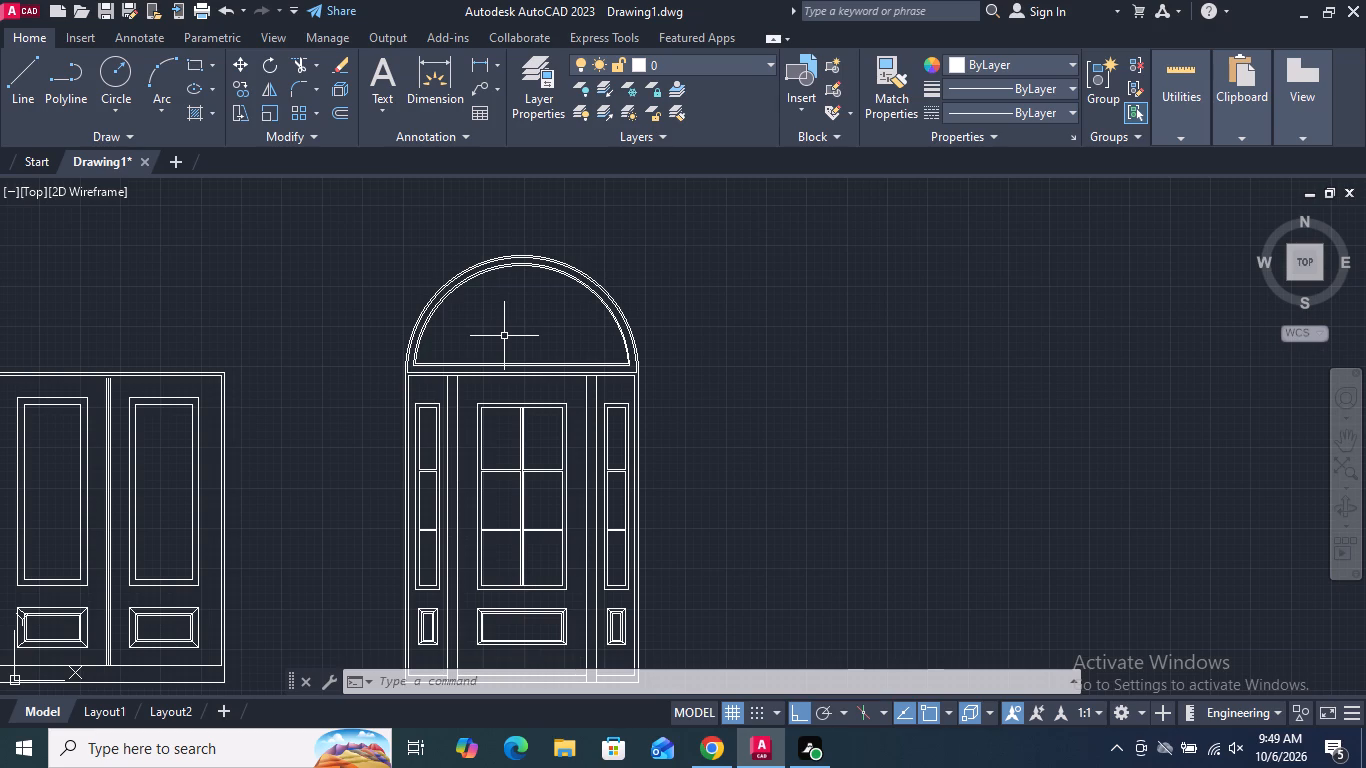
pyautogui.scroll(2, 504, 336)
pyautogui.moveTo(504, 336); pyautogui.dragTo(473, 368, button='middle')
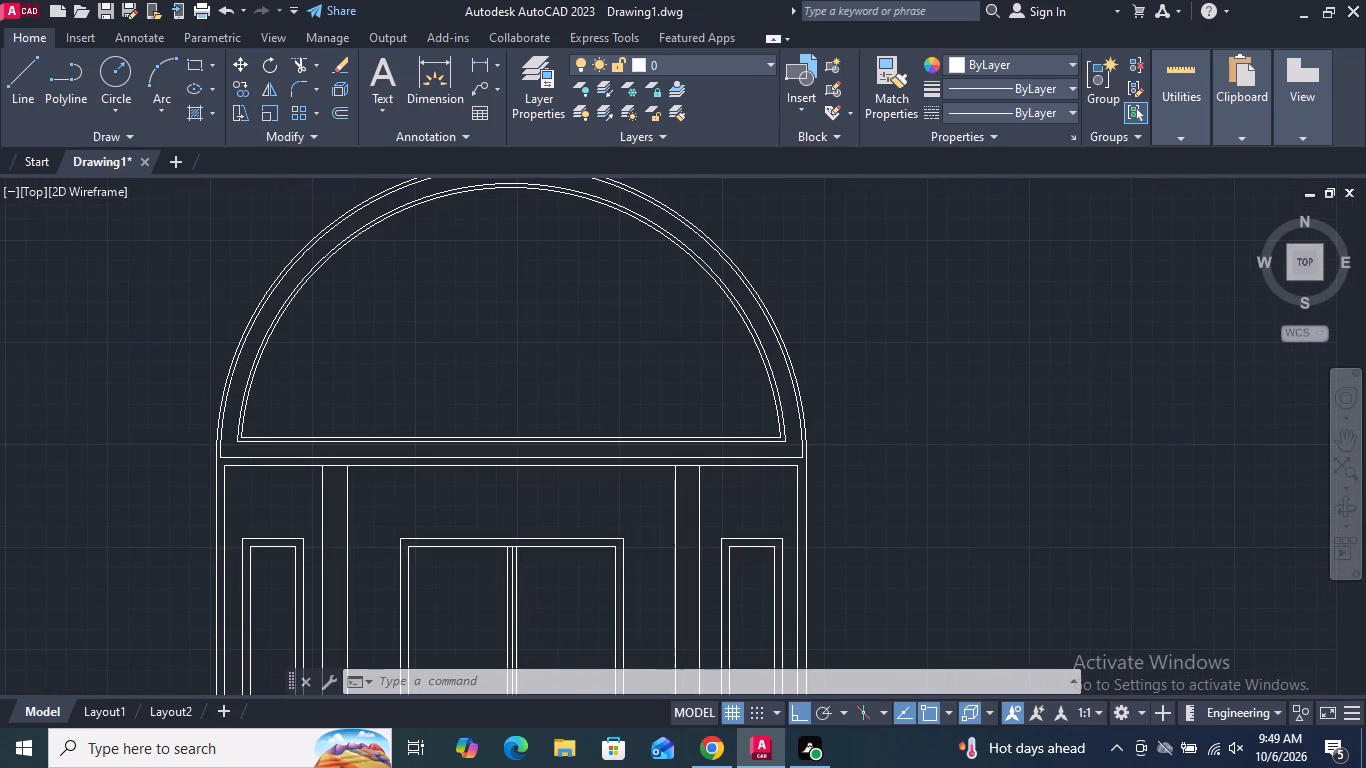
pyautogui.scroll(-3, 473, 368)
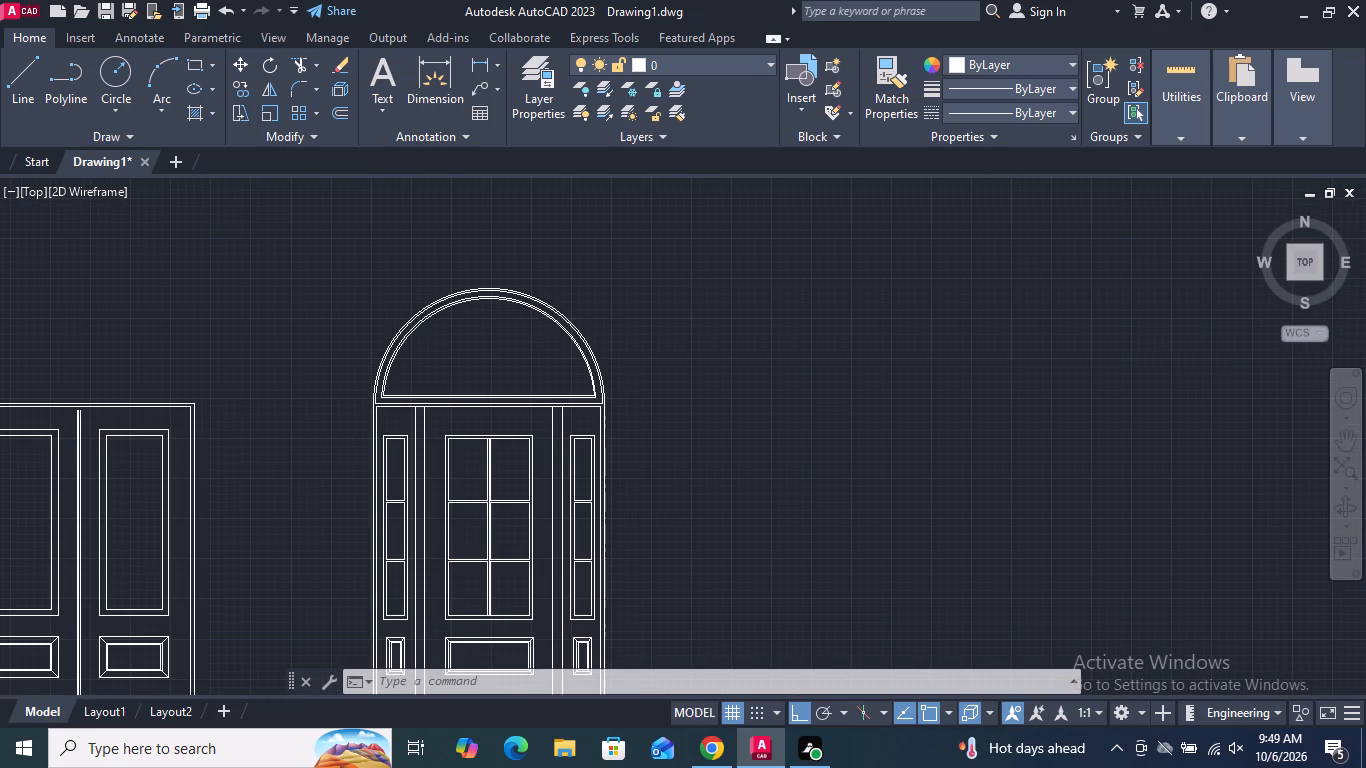
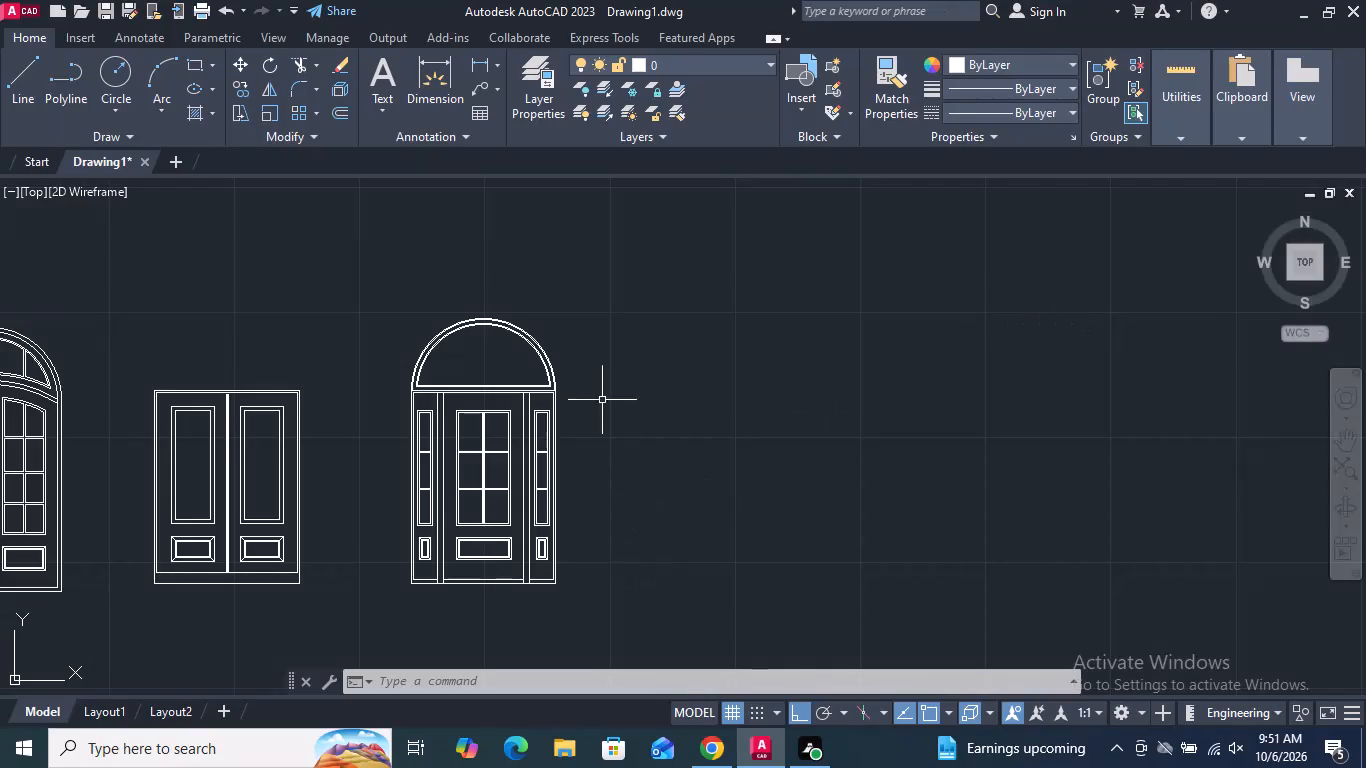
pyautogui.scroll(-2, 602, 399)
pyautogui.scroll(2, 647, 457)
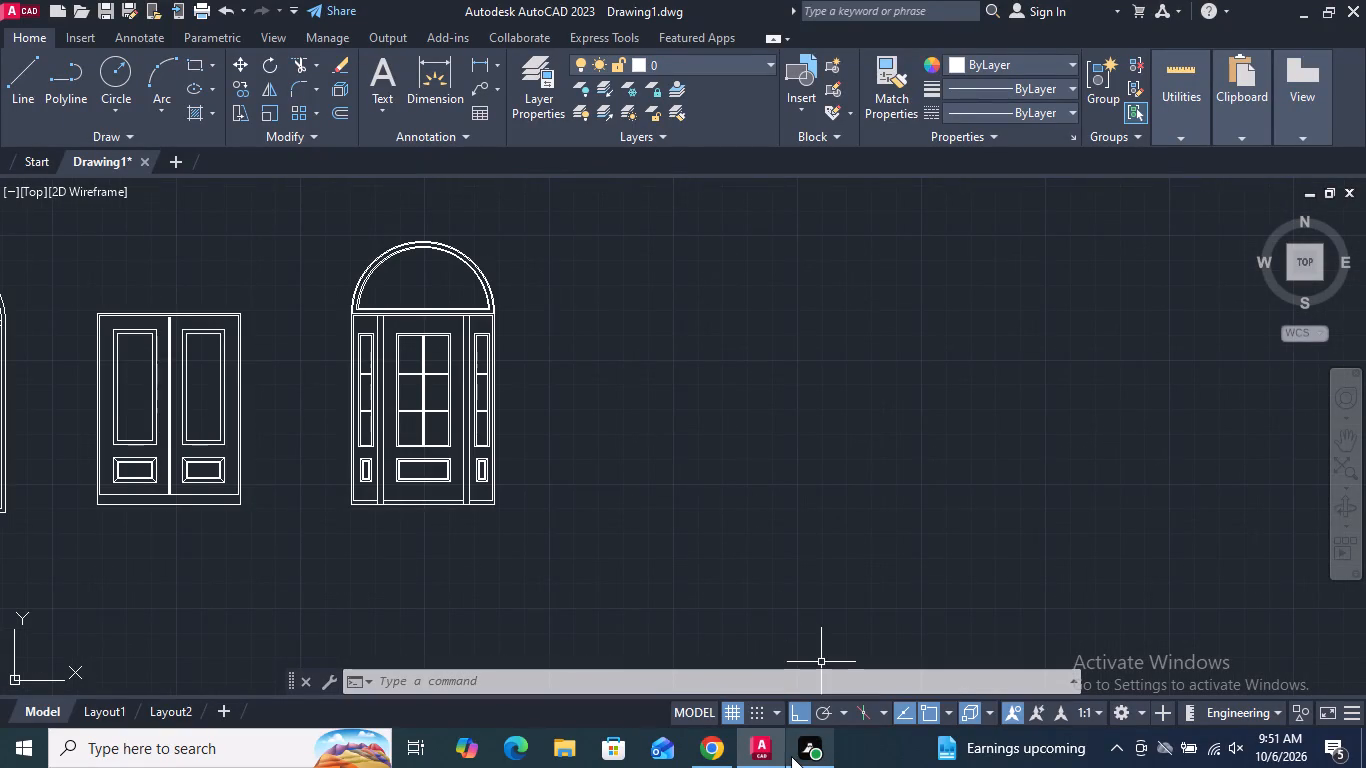
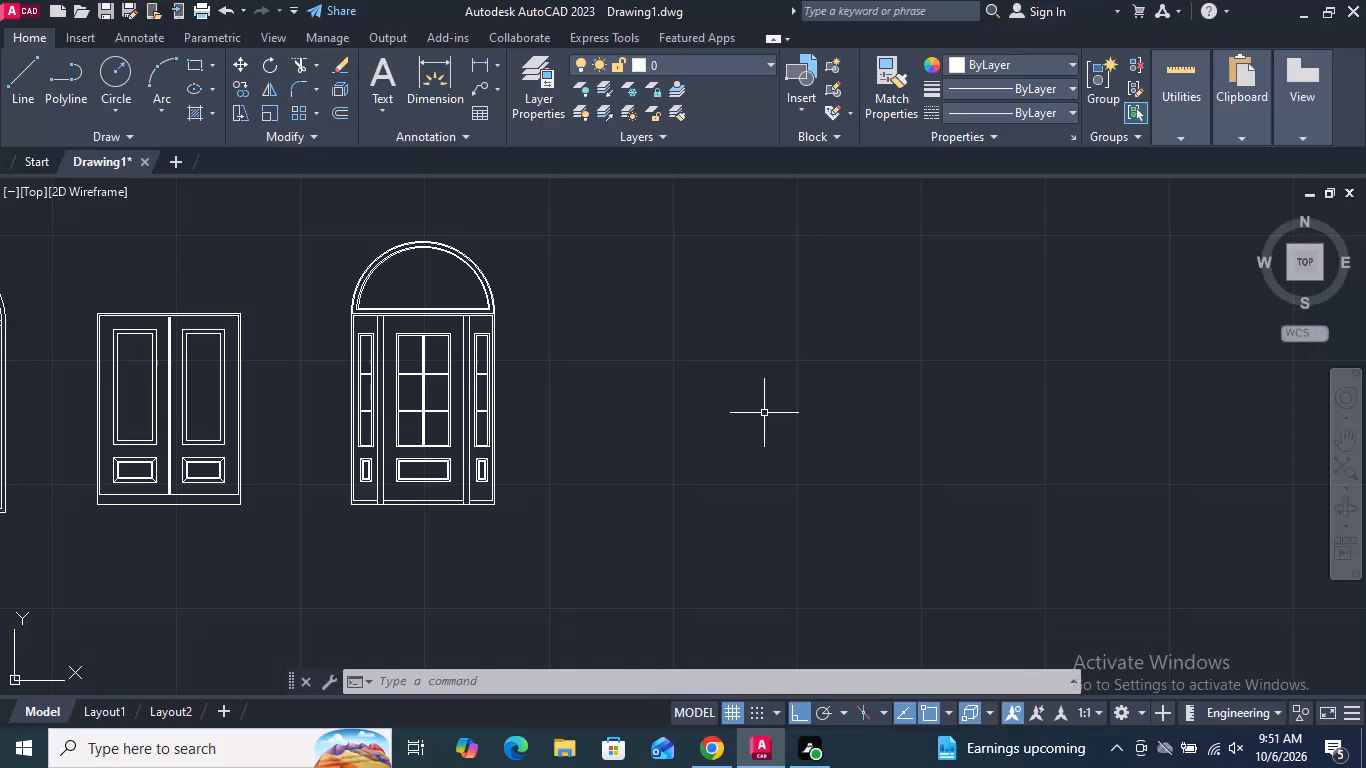
# Examine the three door elevations, especially the arched top and base of the single door with side panels.
pyautogui.scroll(-3, 767, 409)
pyautogui.scroll(4, 660, 405)
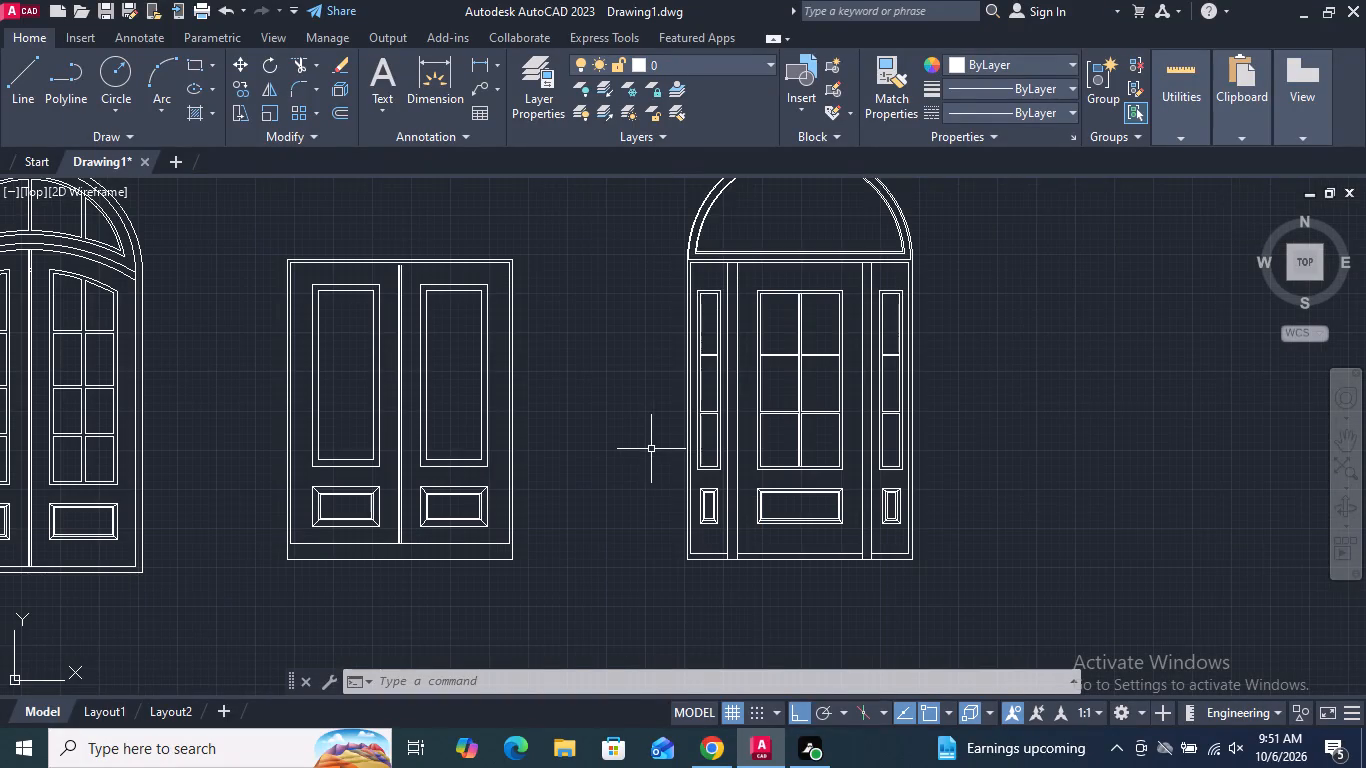
pyautogui.moveTo(647, 454); pyautogui.dragTo(674, 382, button='middle')
pyautogui.scroll(-2, 674, 382)
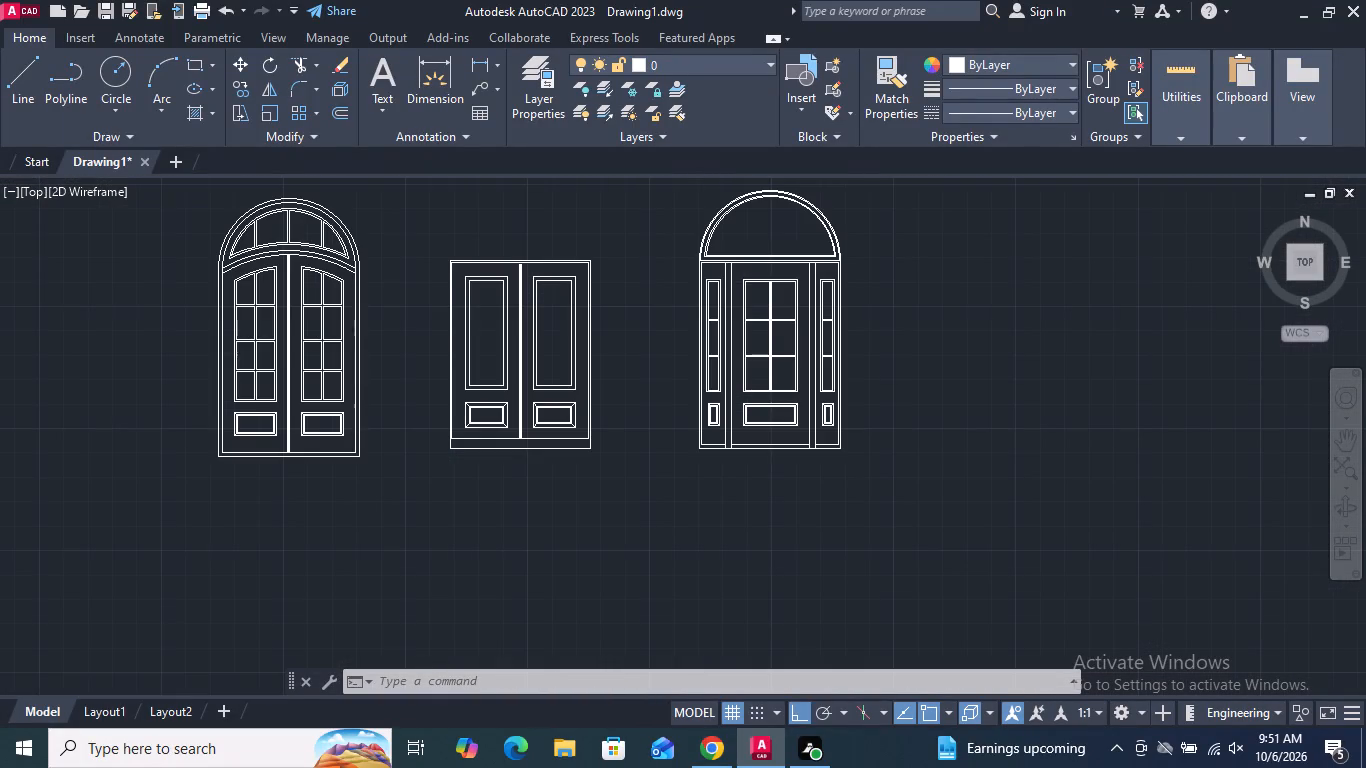
pyautogui.scroll(-2, 677, 381)
pyautogui.scroll(3, 667, 372)
pyautogui.moveTo(666, 369); pyautogui.dragTo(668, 442, button='middle')
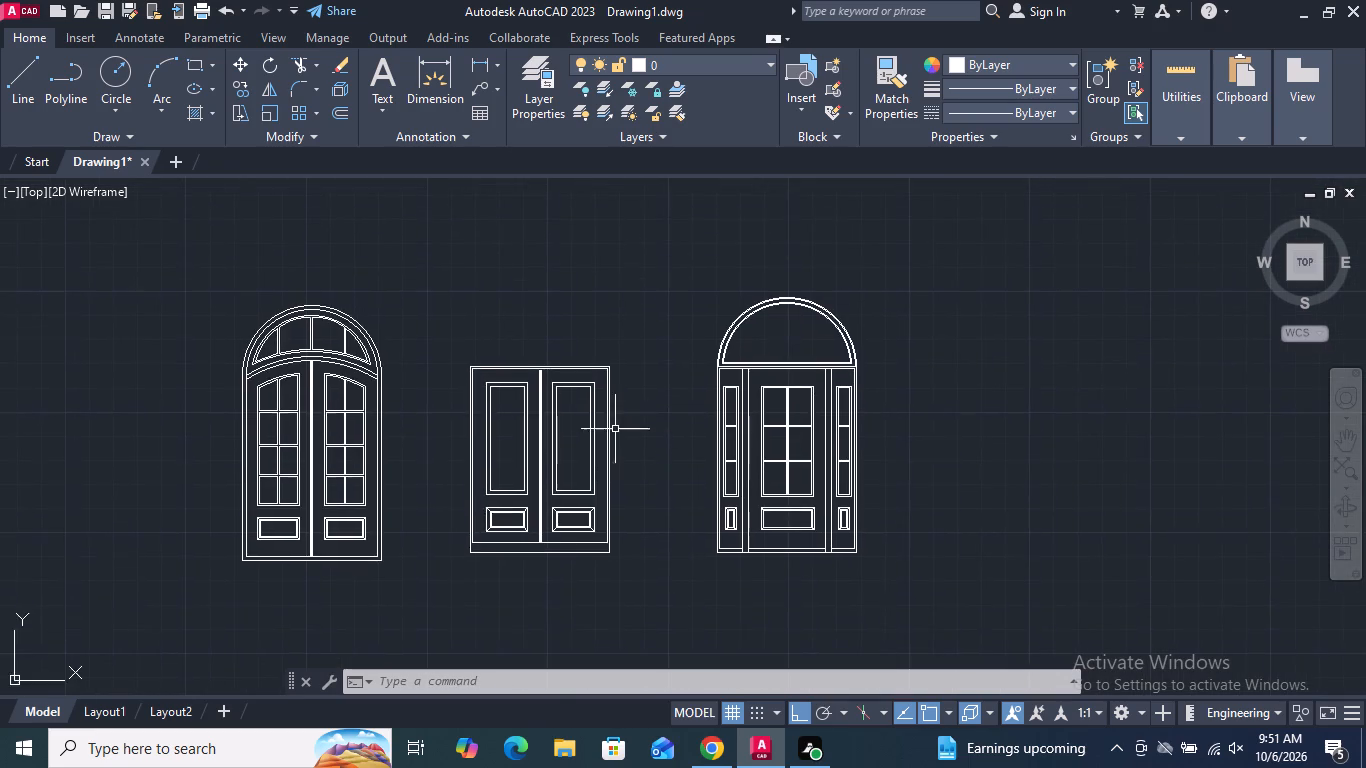
pyautogui.scroll(3, 611, 426)
pyautogui.scroll(-3, 699, 393)
pyautogui.moveTo(715, 412); pyautogui.dragTo(716, 357, button='middle')
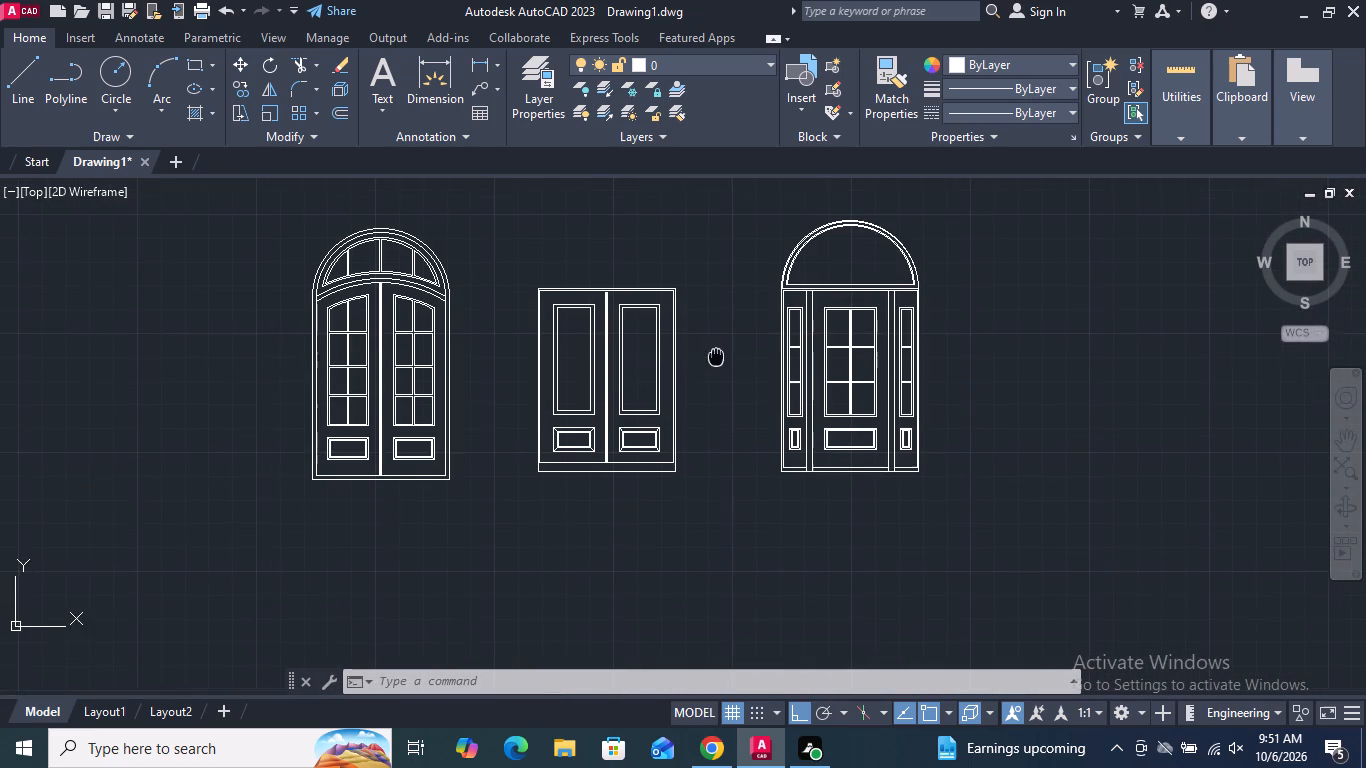
pyautogui.moveTo(716, 357); pyautogui.dragTo(716, 356, button='middle')
pyautogui.scroll(-1, 716, 367)
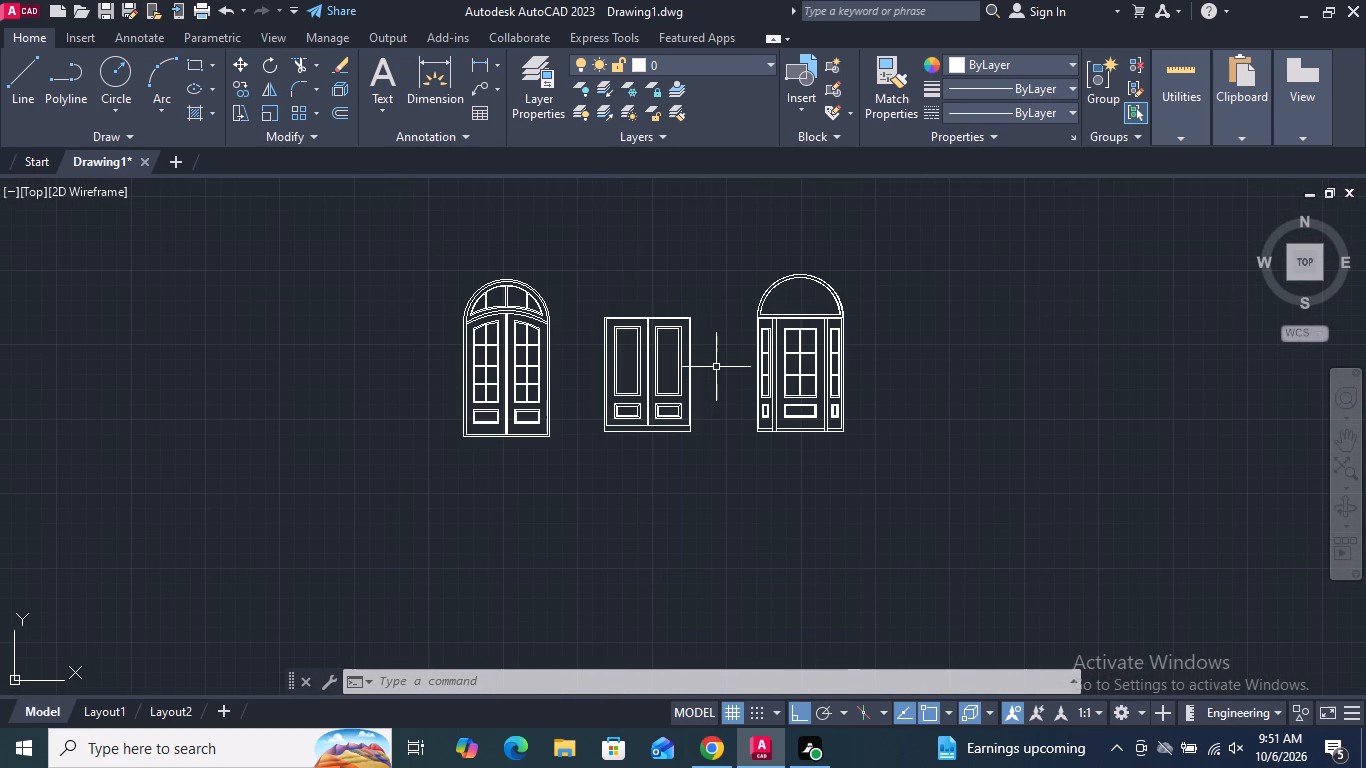
pyautogui.scroll(2, 716, 367)
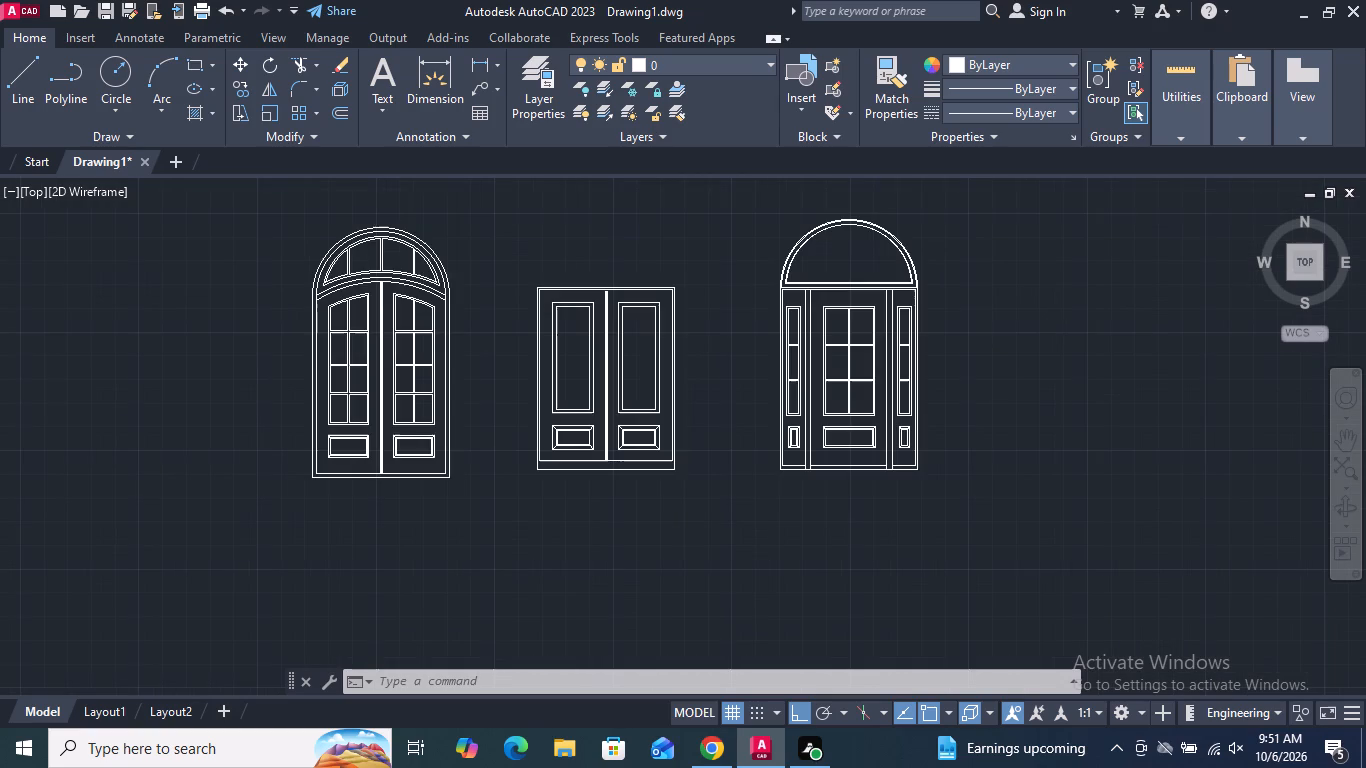
pyautogui.scroll(-1, 716, 377)
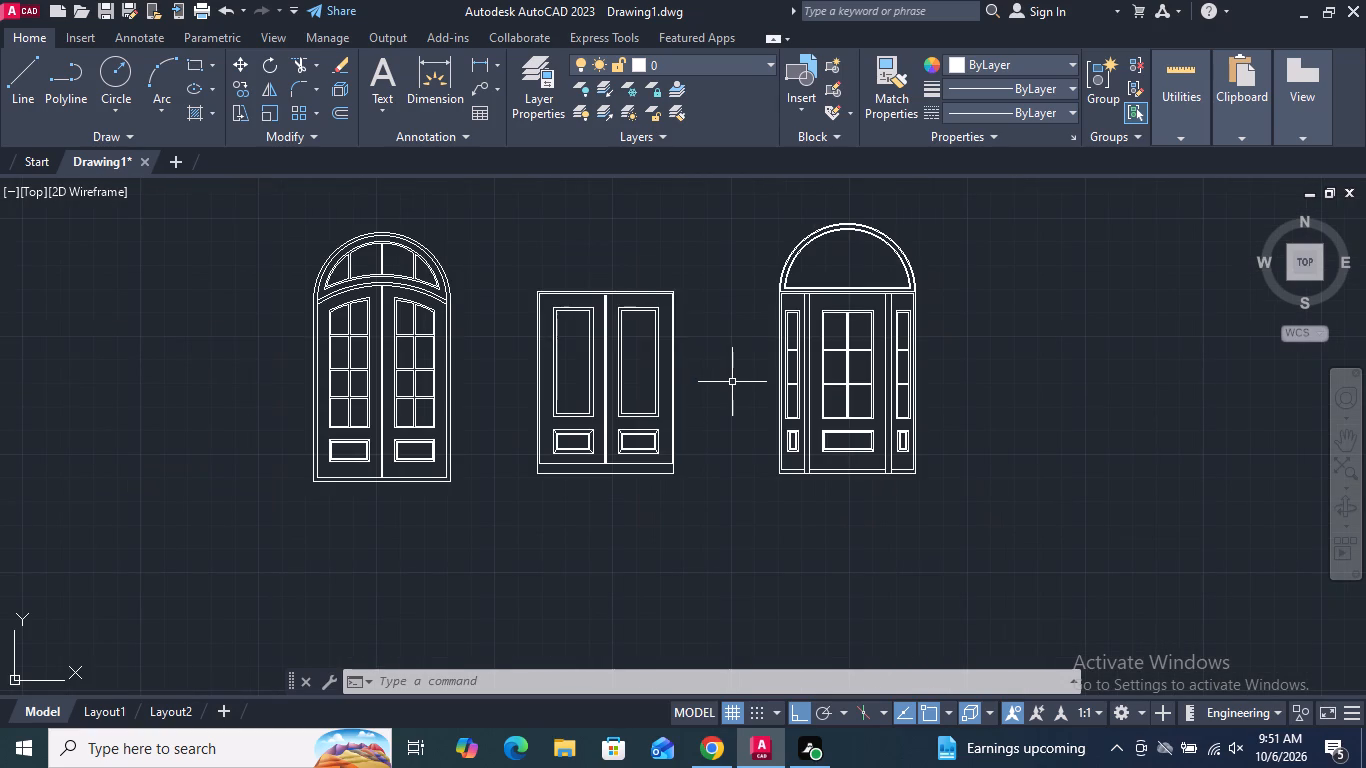
pyautogui.scroll(-1, 732, 382)
pyautogui.moveTo(739, 368); pyautogui.dragTo(621, 432, button='middle')
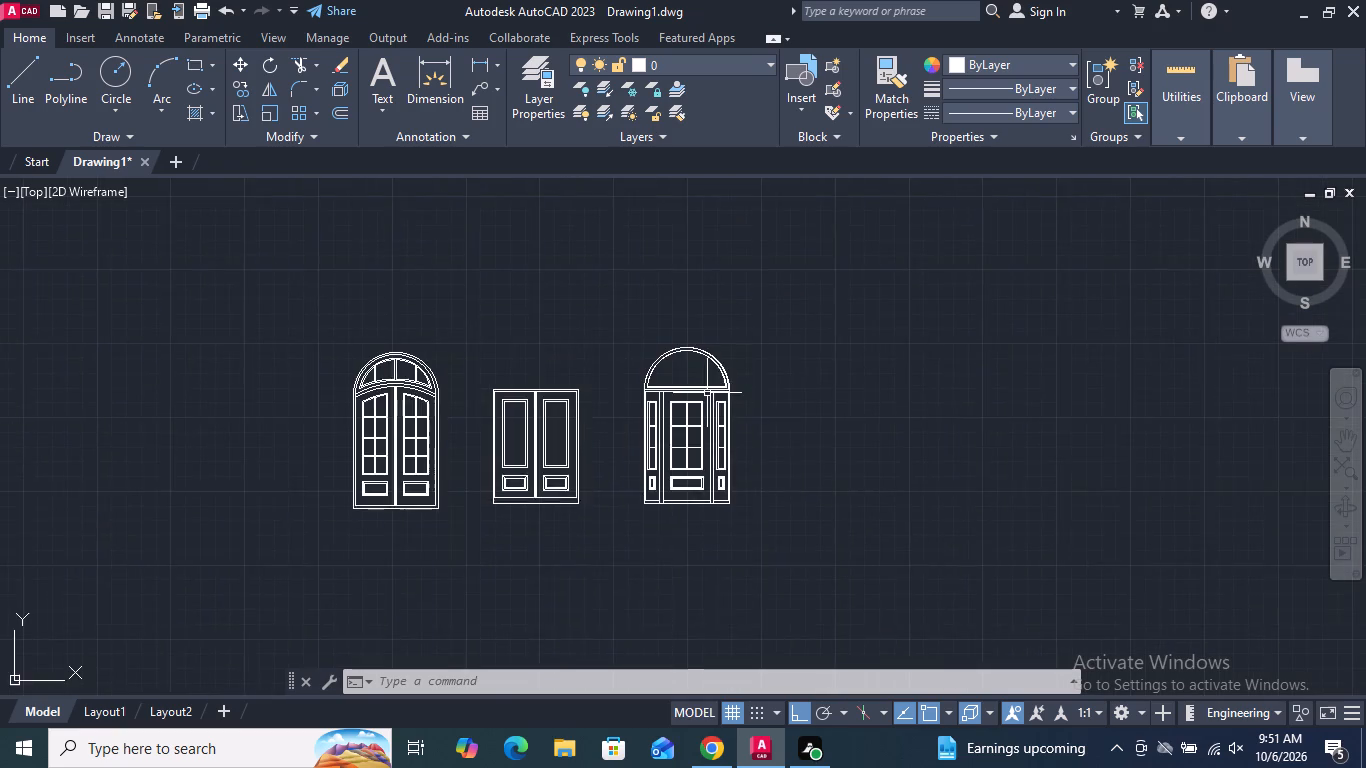
pyautogui.scroll(4, 707, 393)
pyautogui.moveTo(573, 394); pyautogui.dragTo(561, 466, button='middle')
pyautogui.scroll(-2, 479, 390)
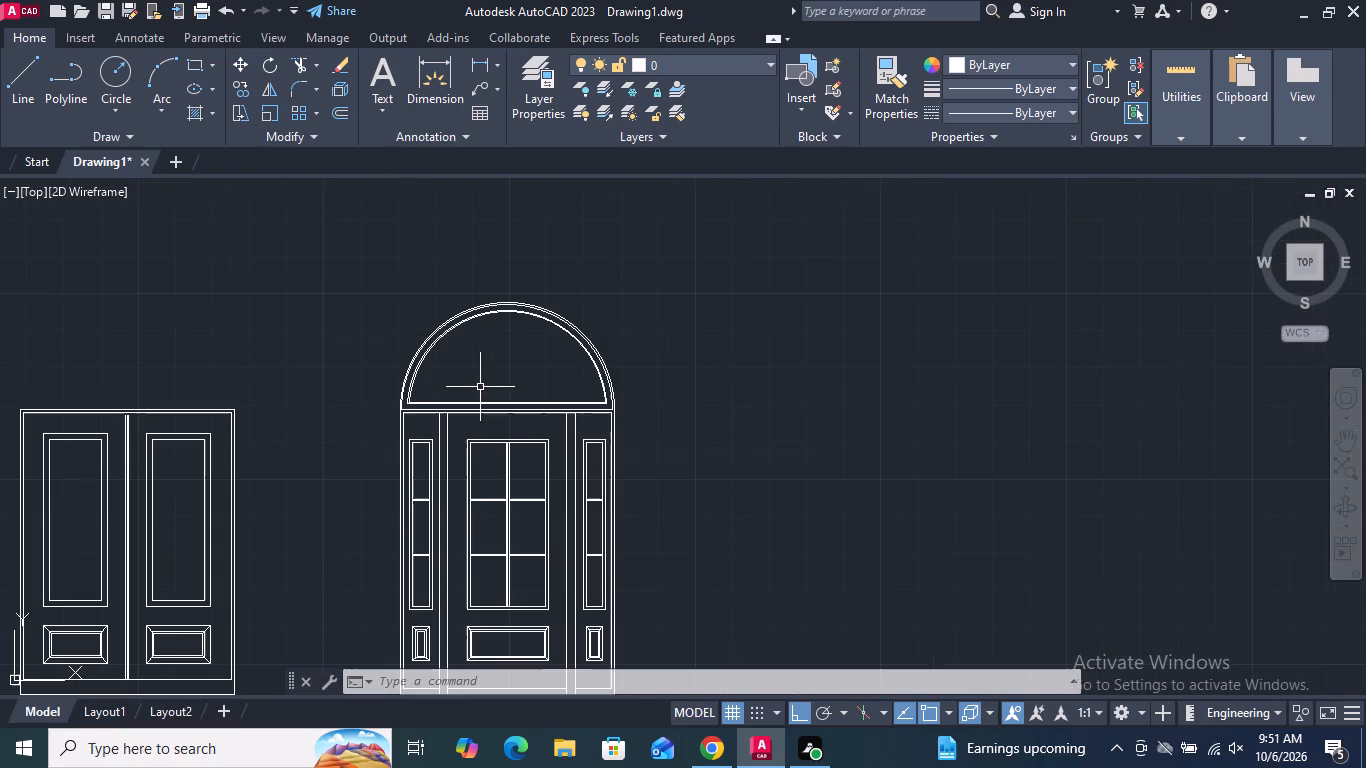
pyautogui.scroll(-2, 453, 424)
pyautogui.scroll(3, 450, 528)
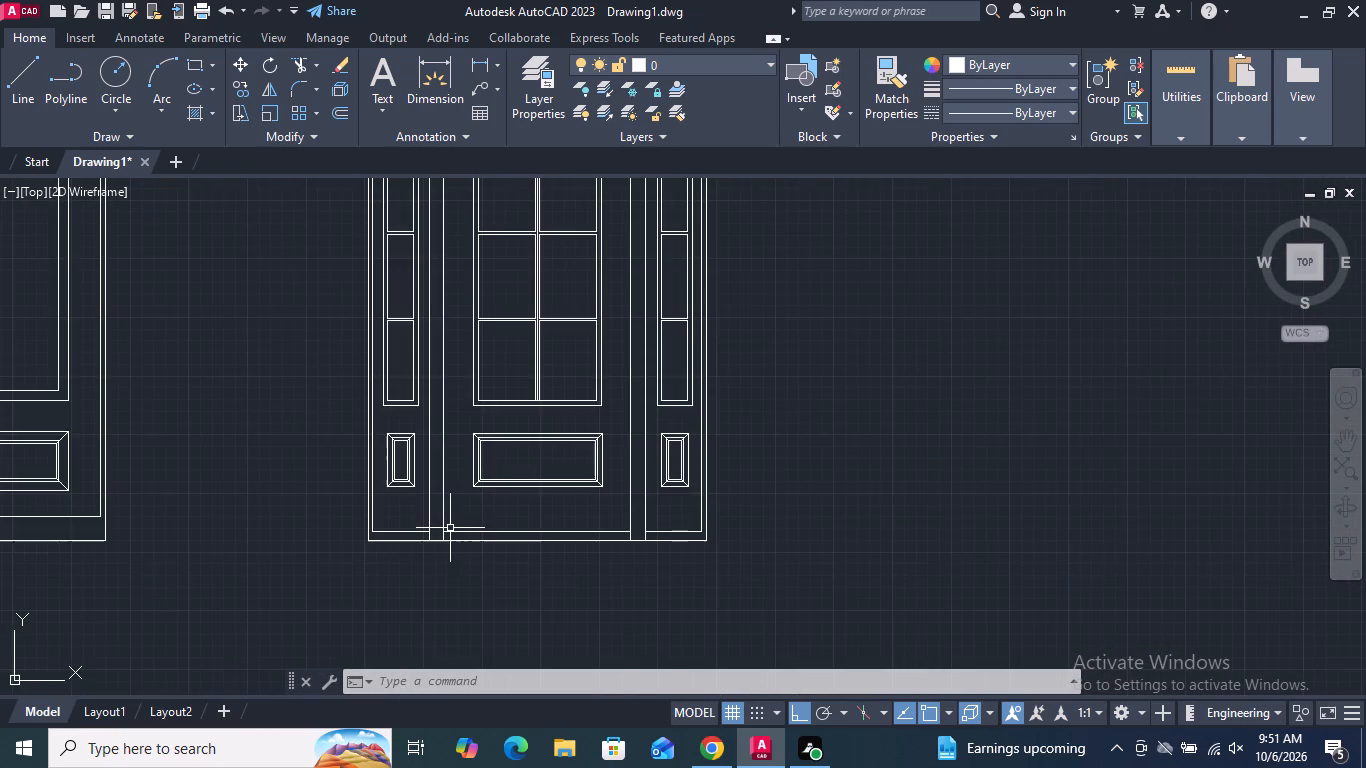
pyautogui.scroll(-2, 432, 570)
pyautogui.scroll(2, 431, 336)
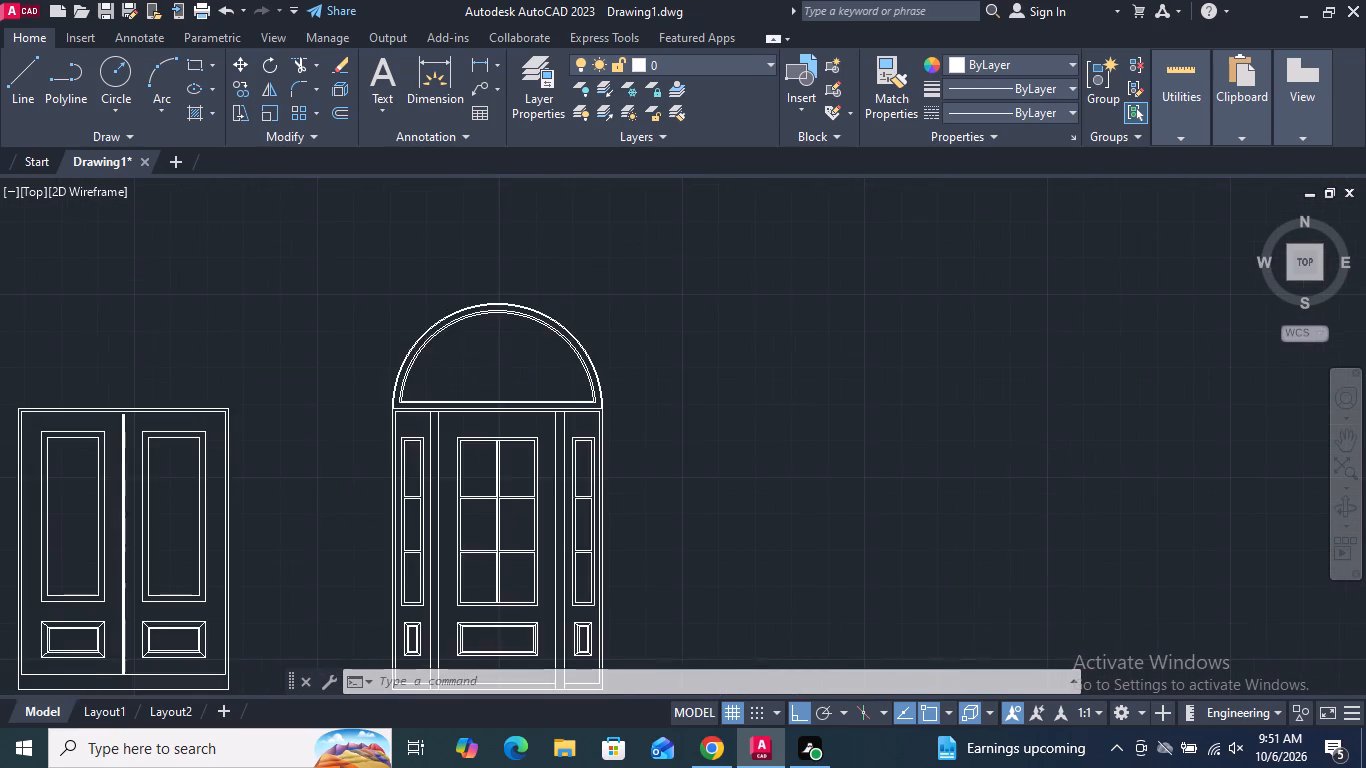
pyautogui.moveTo(445, 354); pyautogui.dragTo(438, 384, button='middle')
# Draw a vertical line from the midpoint of the left post's base on the single door up past the arch.
pyautogui.click(18, 74)
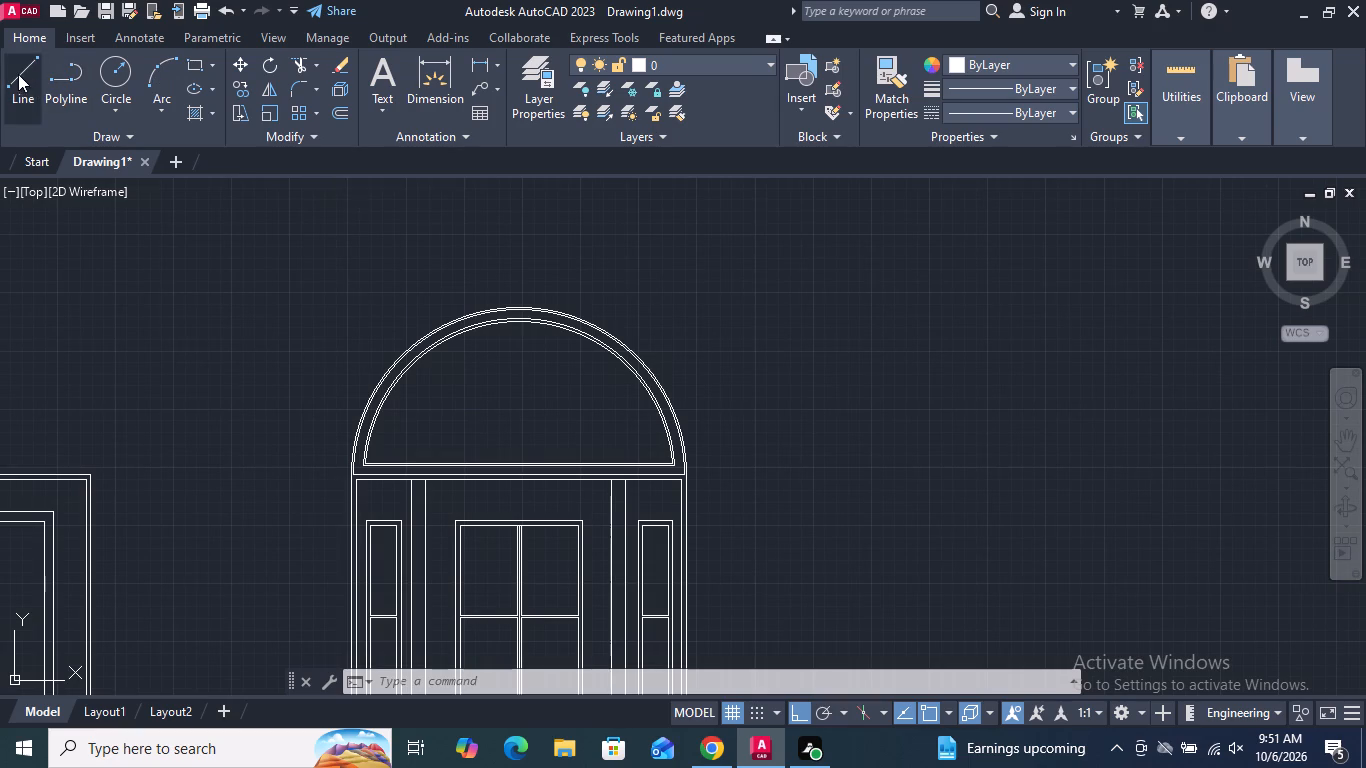
pyautogui.scroll(-2, 464, 294)
pyautogui.scroll(3, 458, 542)
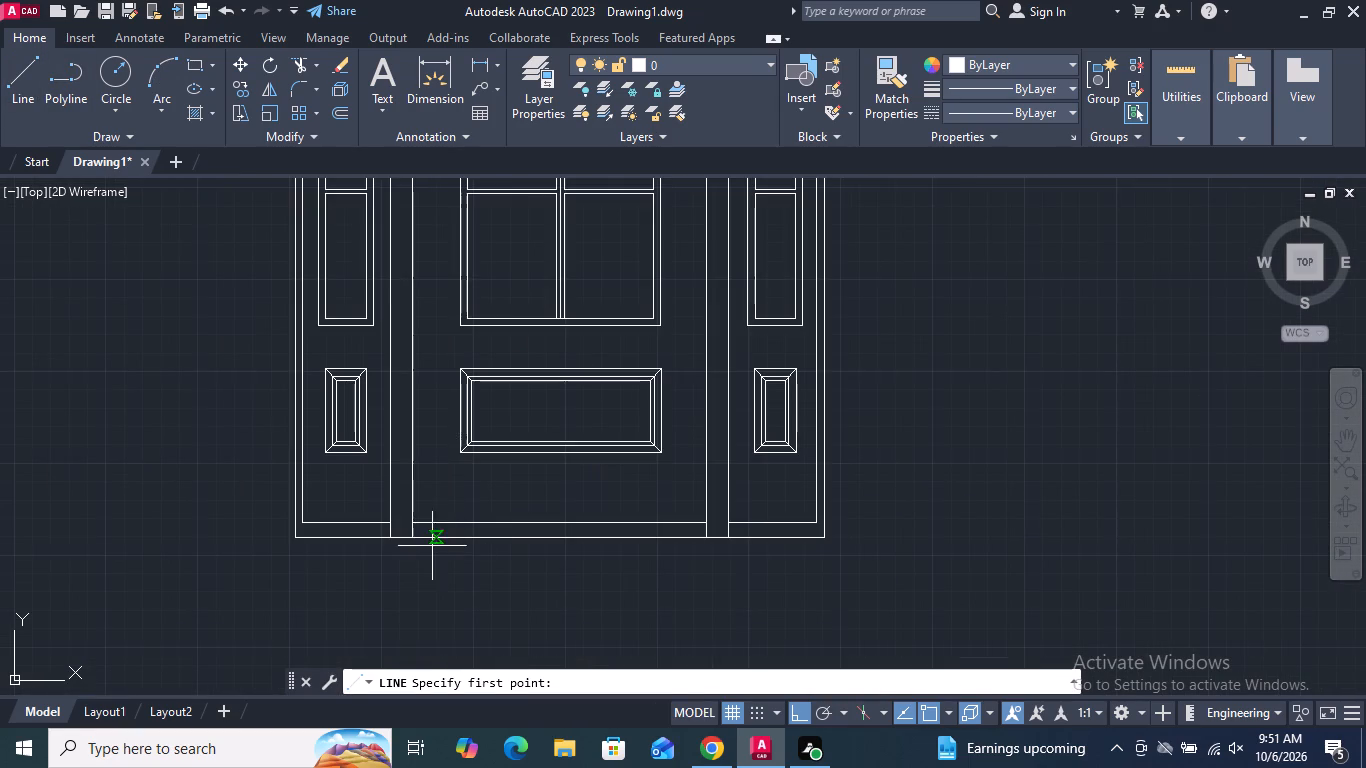
pyautogui.scroll(3, 400, 537)
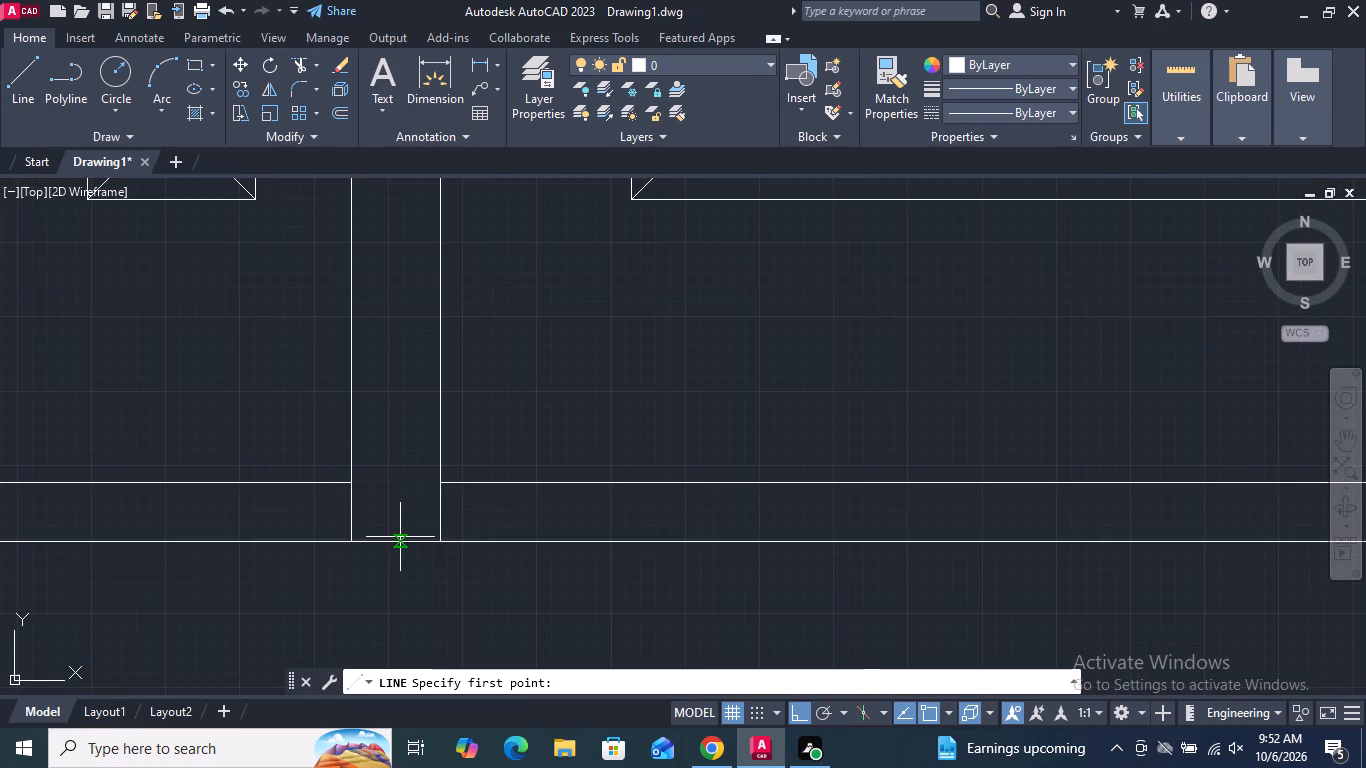
pyautogui.scroll(-1, 402, 545)
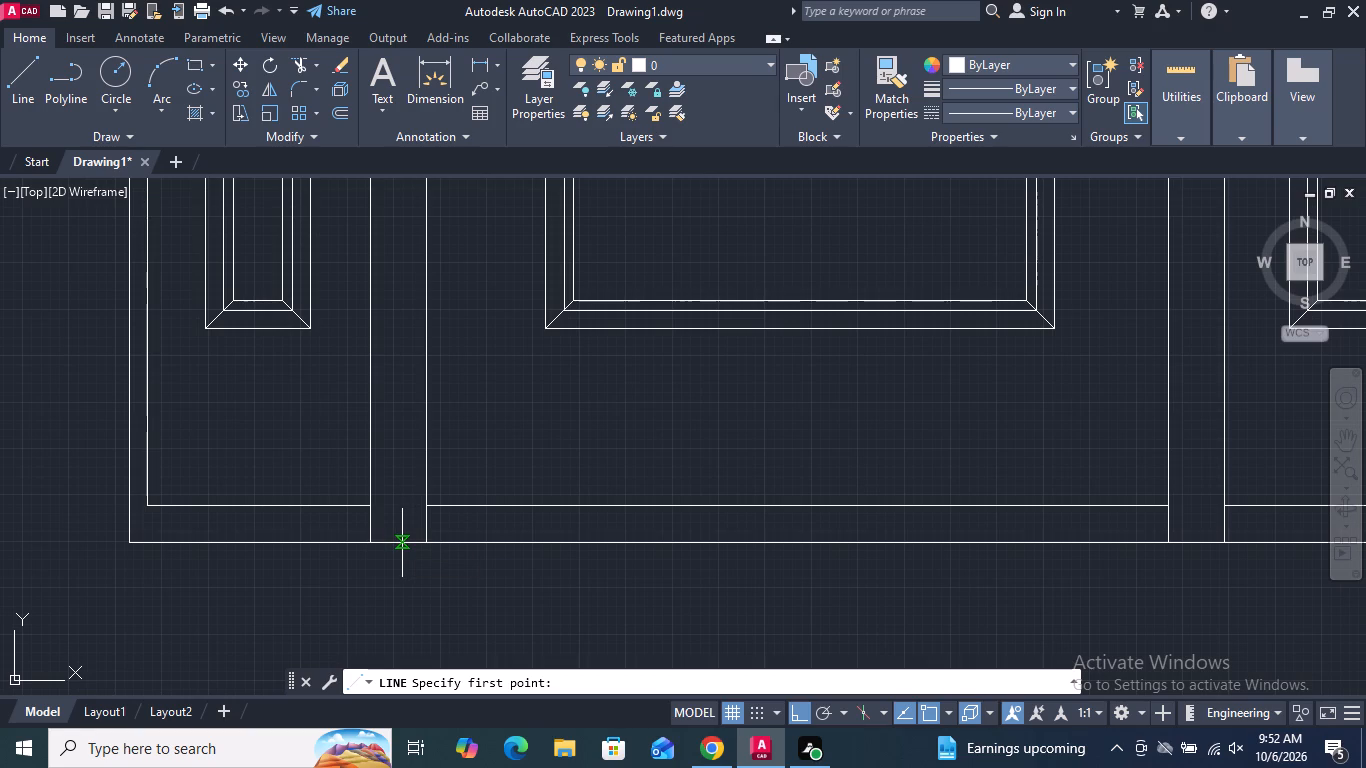
pyautogui.click(397, 541)
pyautogui.scroll(-5, 415, 584)
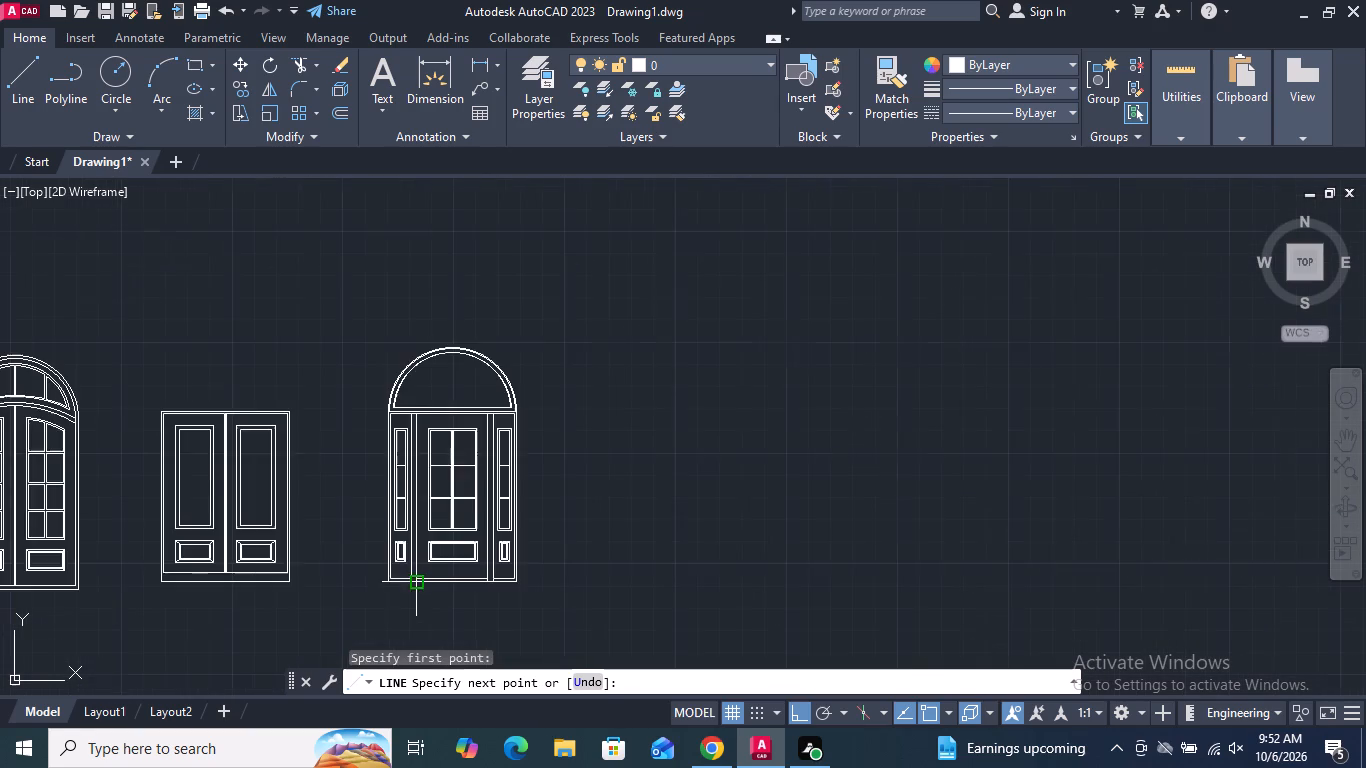
pyautogui.scroll(3, 413, 330)
pyautogui.scroll(2, 421, 484)
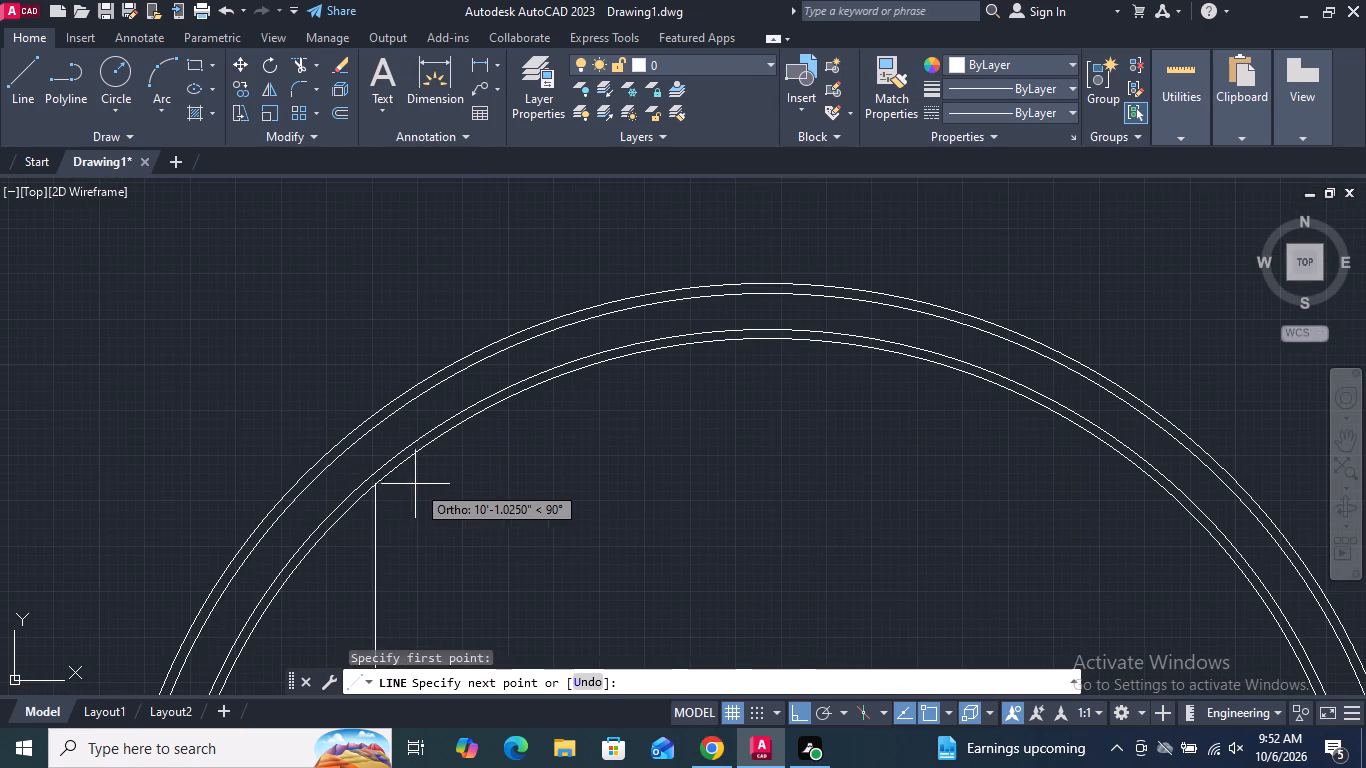
pyautogui.click(389, 323)
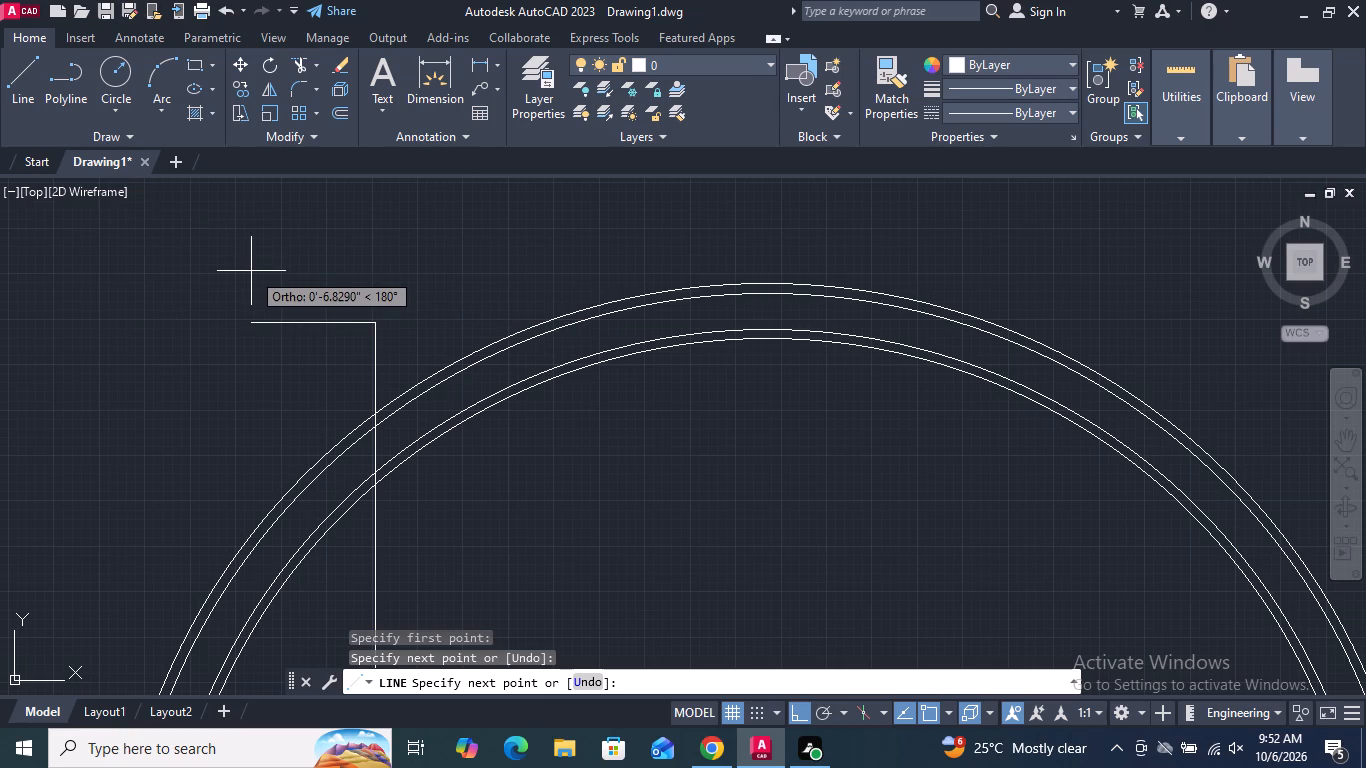
pyautogui.press('Return')
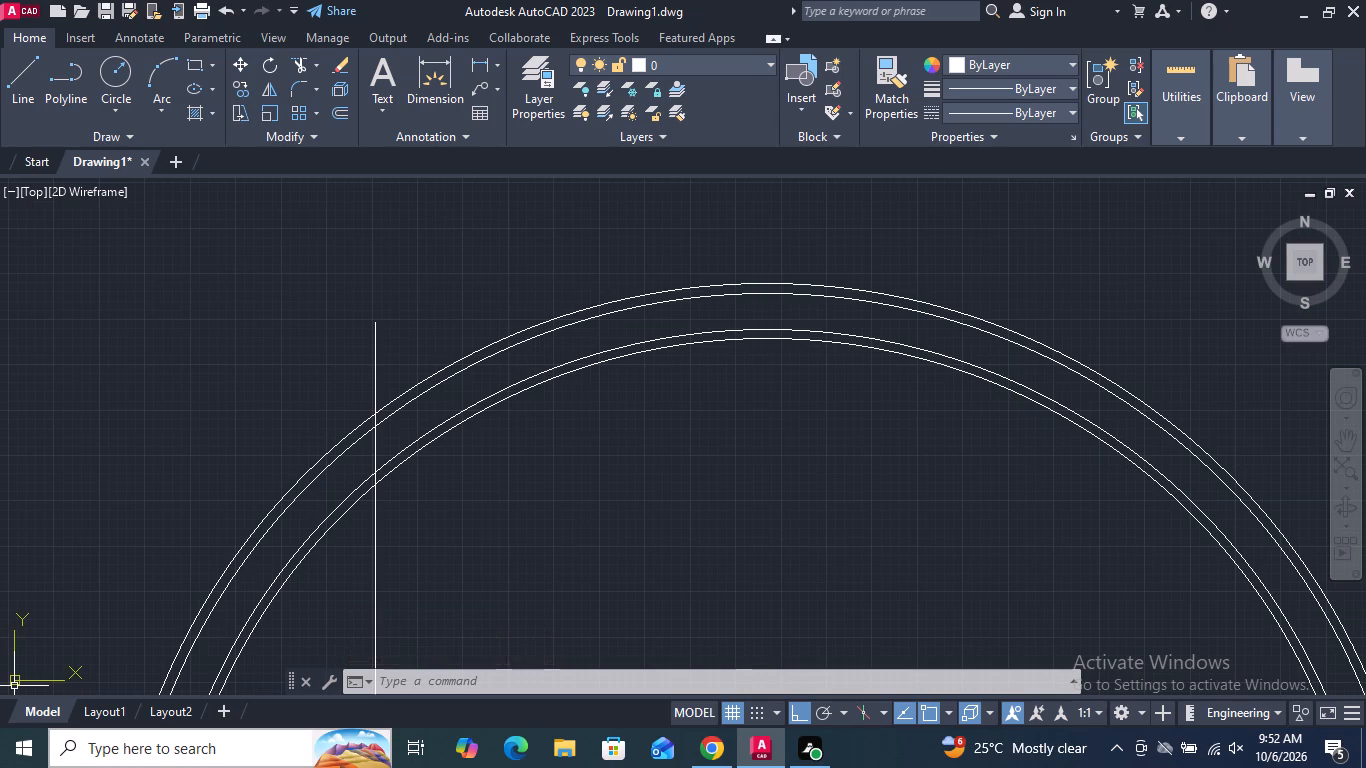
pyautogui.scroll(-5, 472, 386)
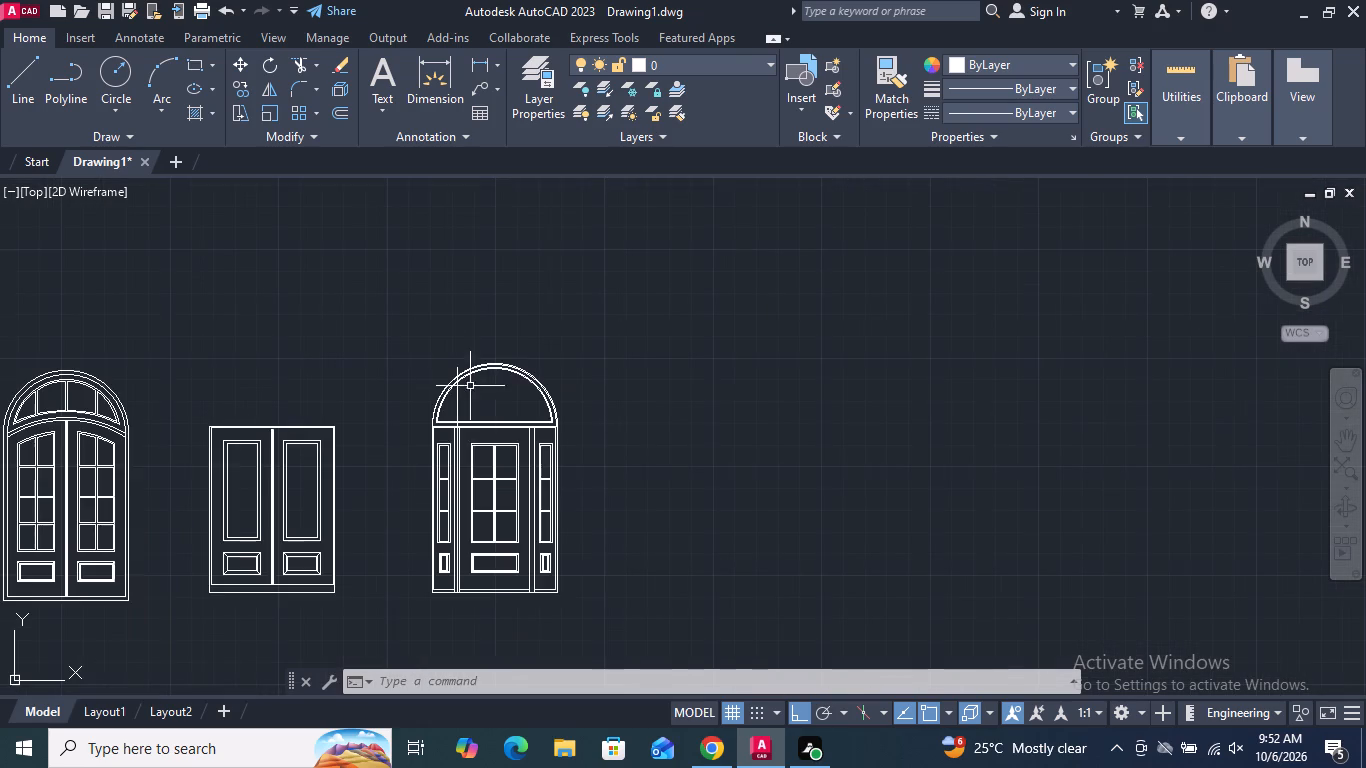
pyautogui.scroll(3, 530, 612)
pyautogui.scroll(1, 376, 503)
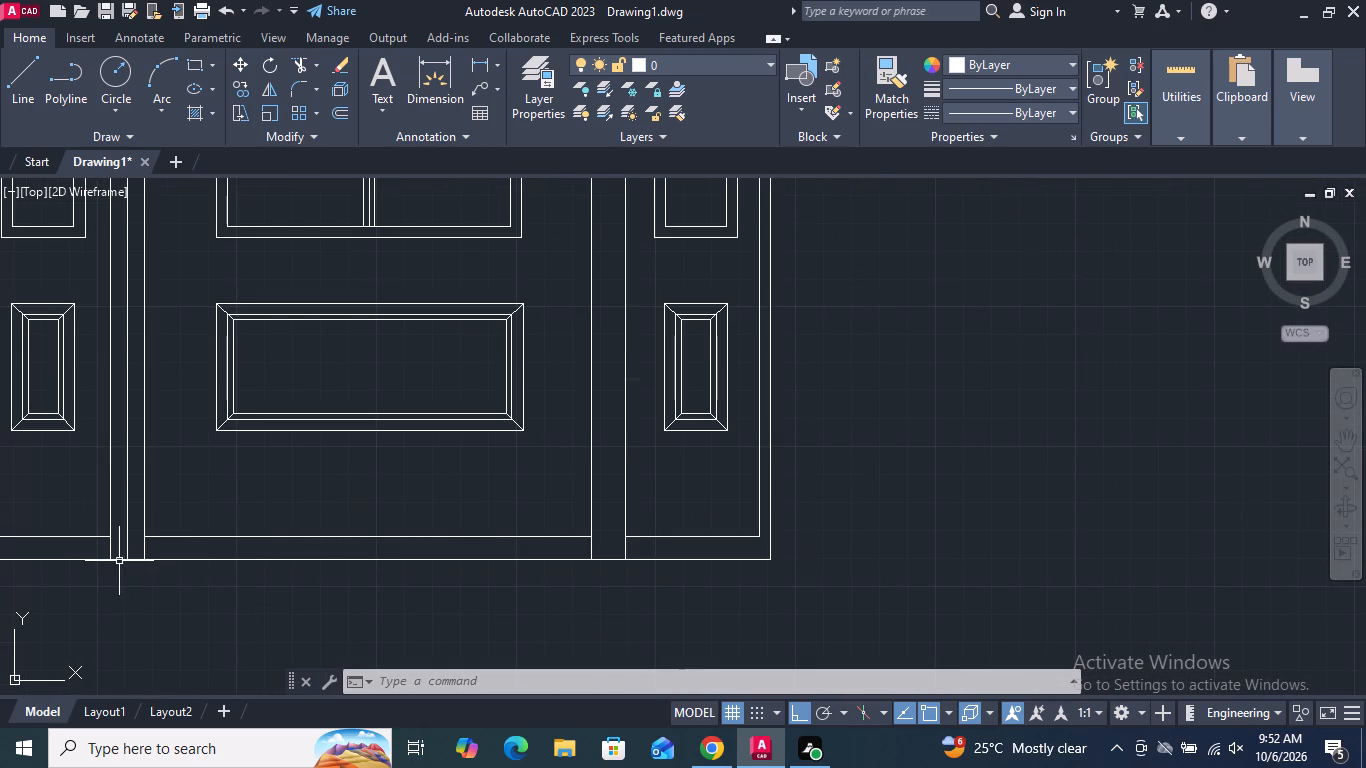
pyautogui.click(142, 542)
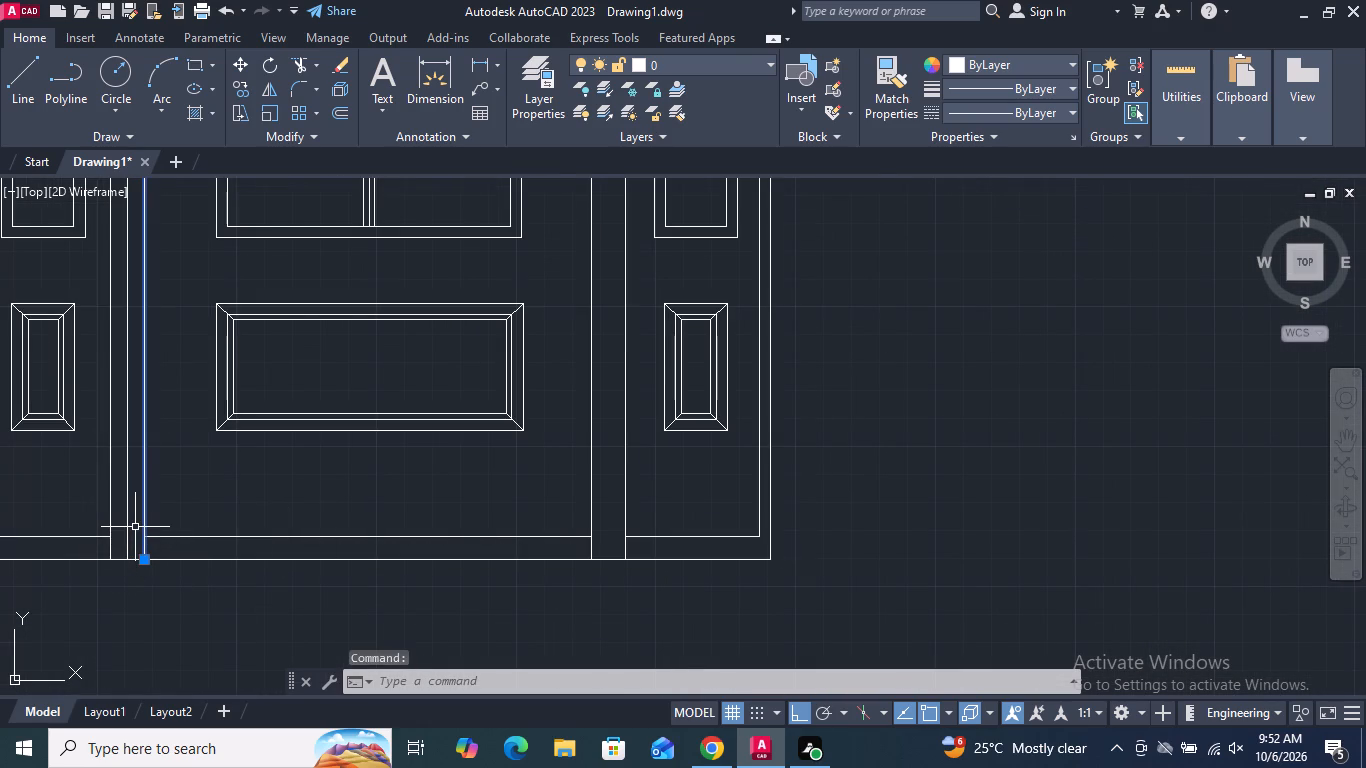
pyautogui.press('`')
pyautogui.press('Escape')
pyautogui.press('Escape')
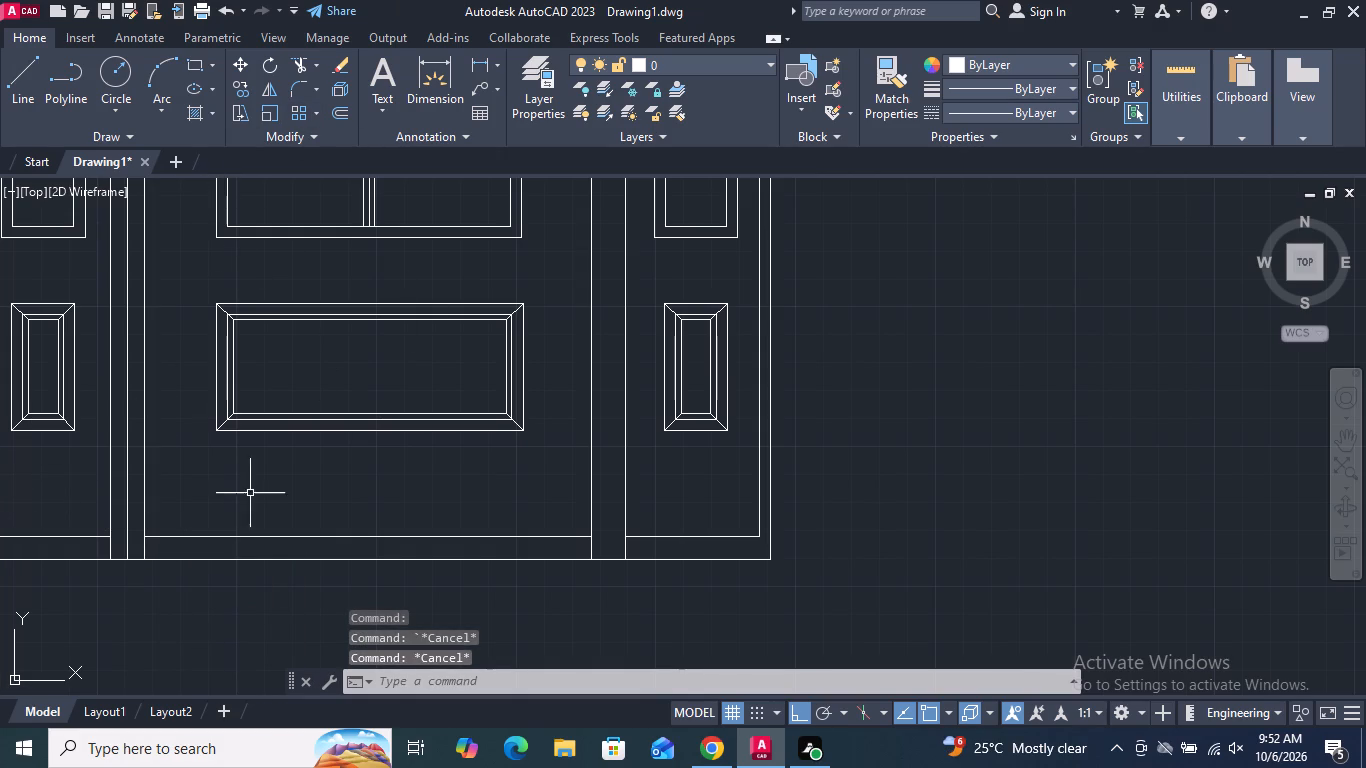
# Copy the vertical centre line from the left post to the matching position on the right post, using the posts' bottom-left corners.
pyautogui.click(126, 543)
pyautogui.click(241, 87)
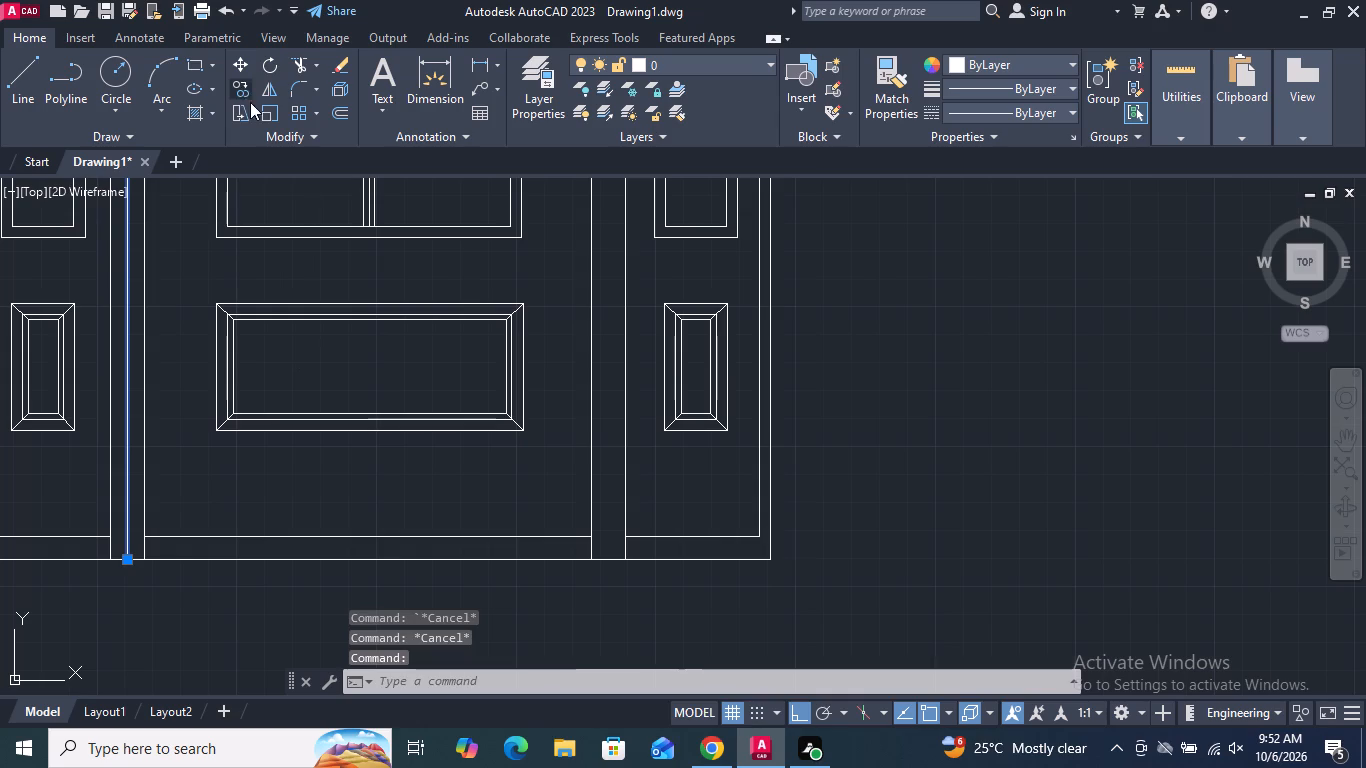
pyautogui.click(111, 558)
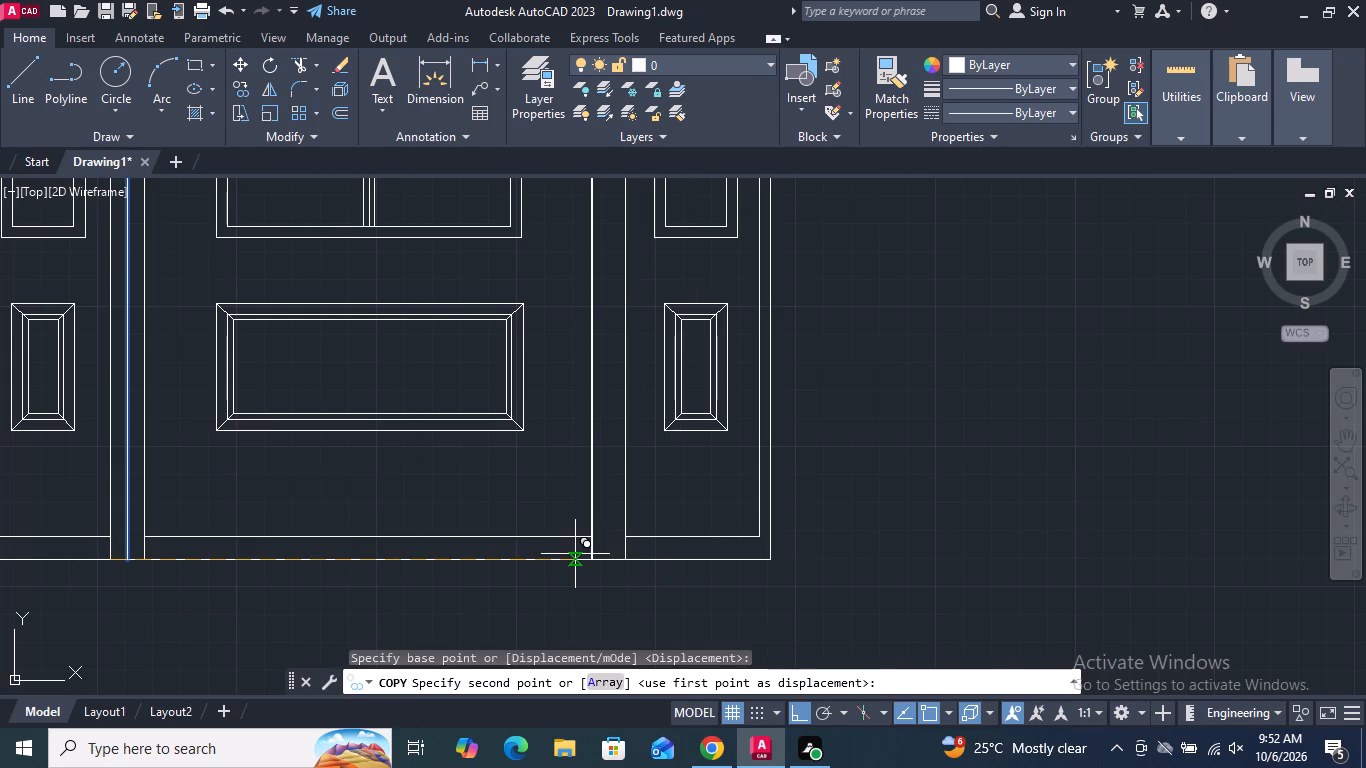
pyautogui.click(587, 559)
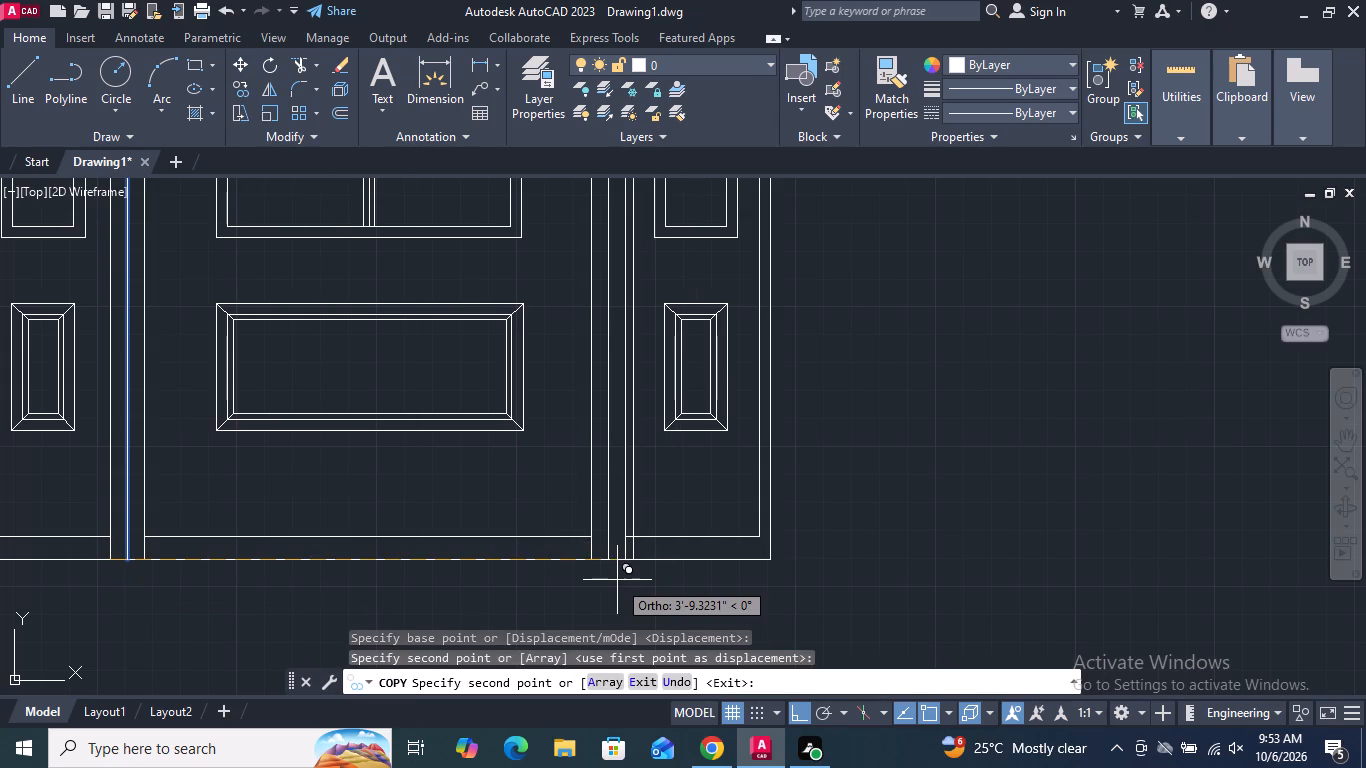
pyautogui.press('Return')
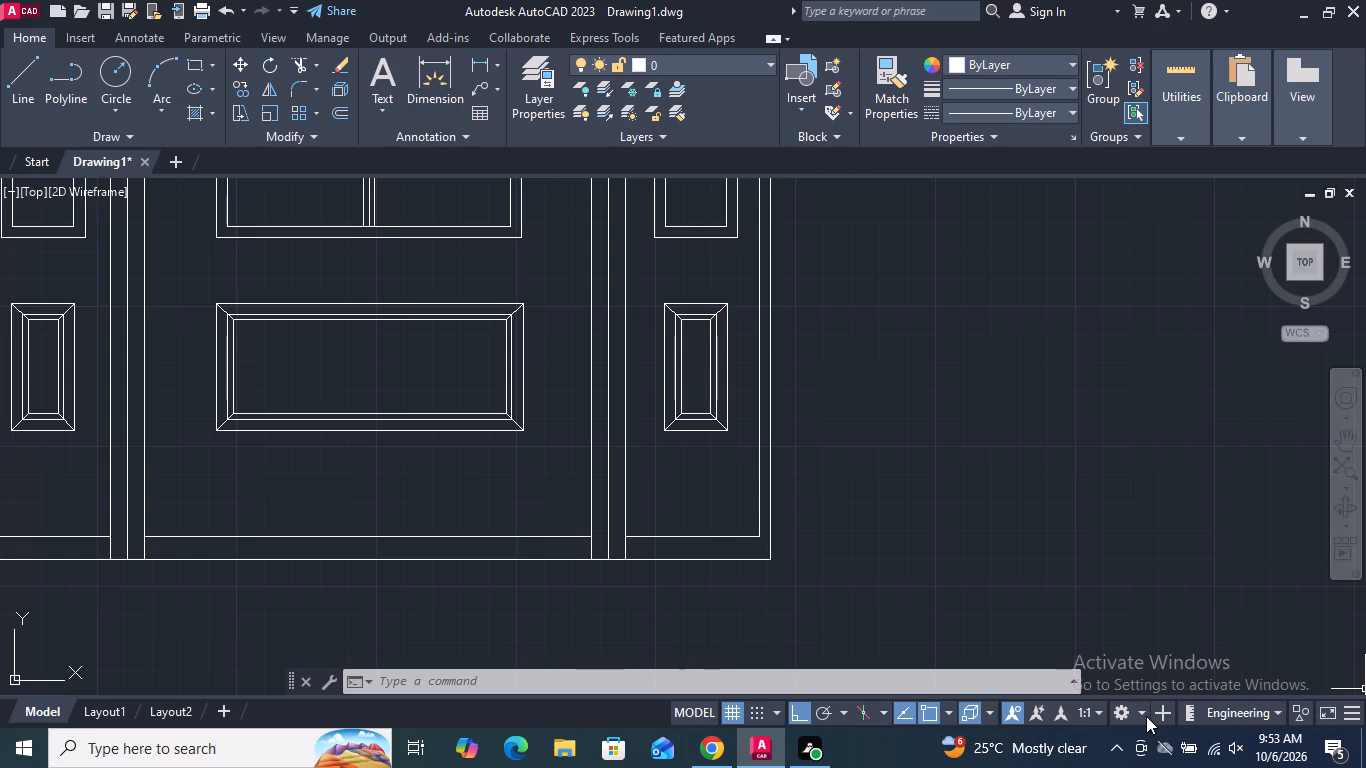
# Trim the ends of both vertical lines that project above the outer arch.
pyautogui.scroll(-3, 876, 633)
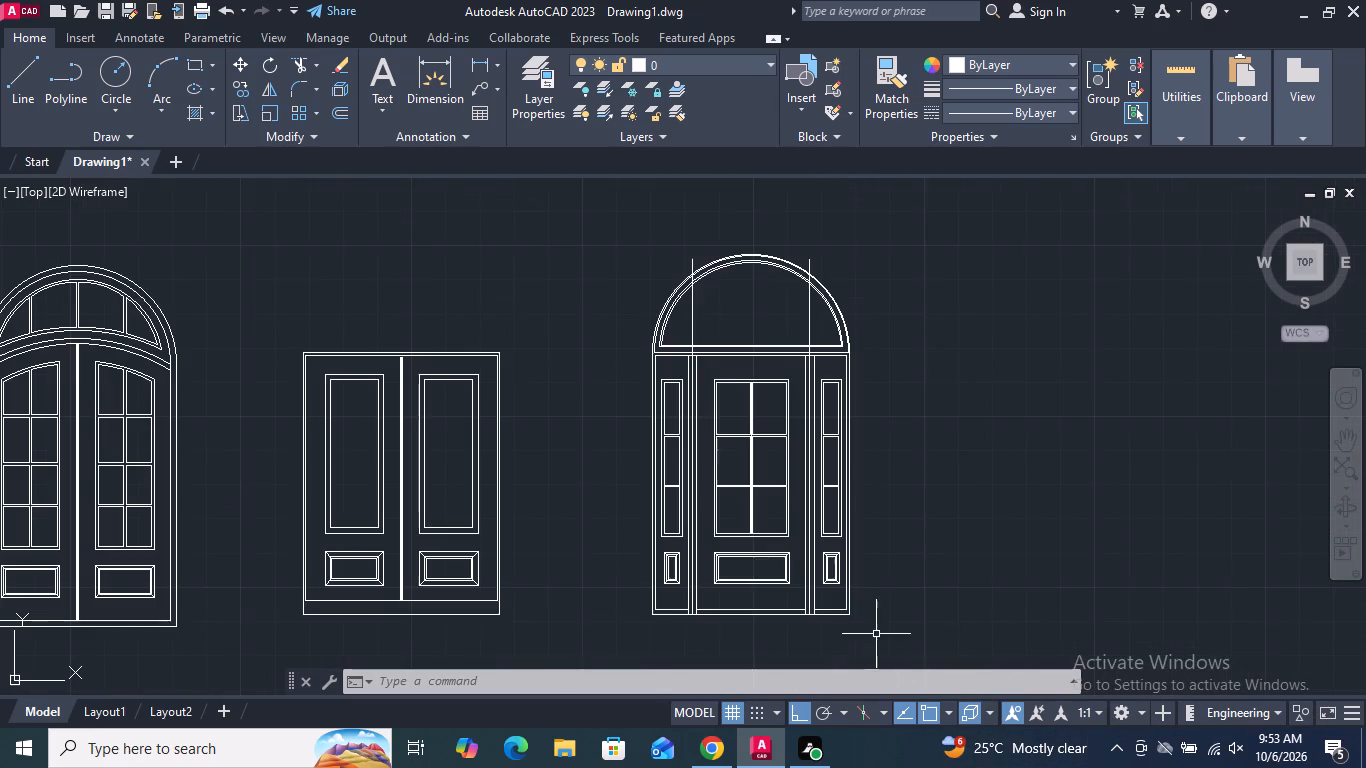
pyautogui.scroll(2, 807, 324)
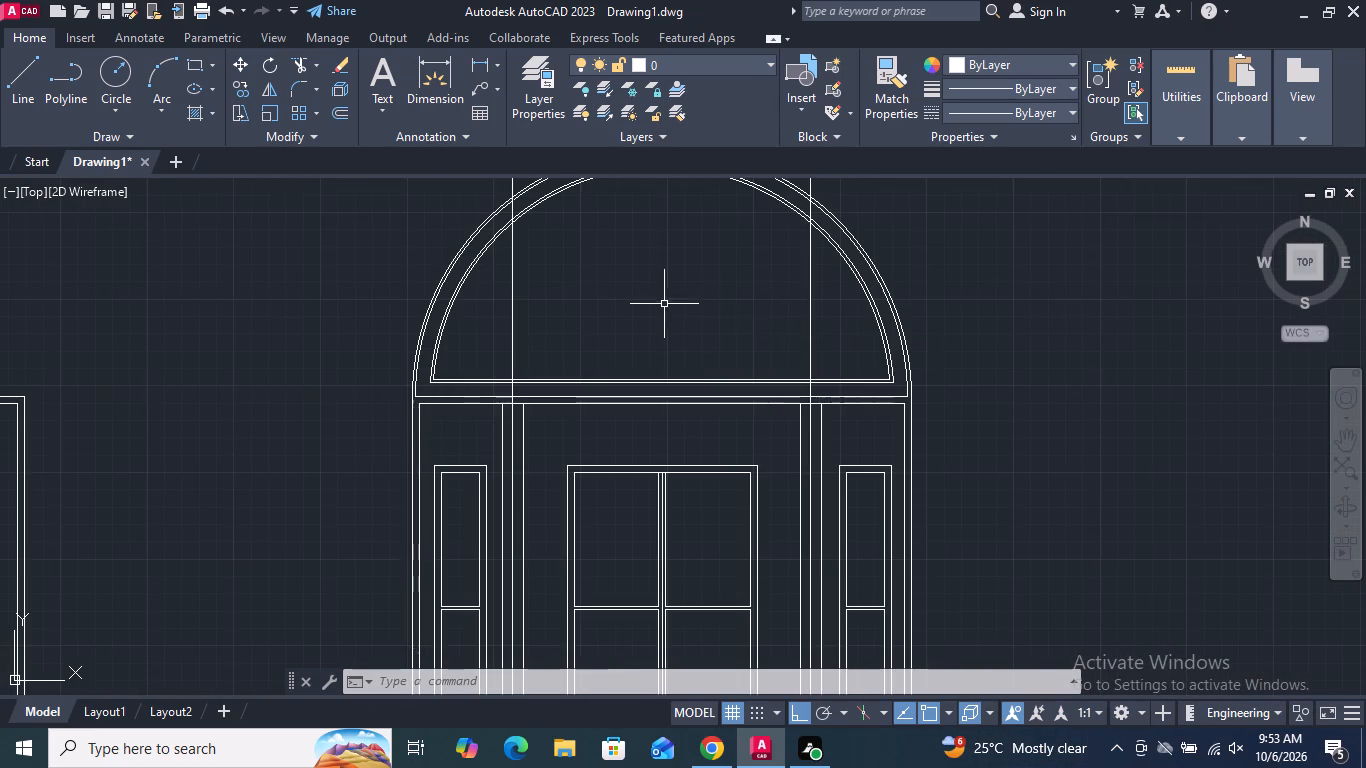
pyautogui.moveTo(649, 299); pyautogui.dragTo(593, 505, button='middle')
pyautogui.scroll(1, 593, 505)
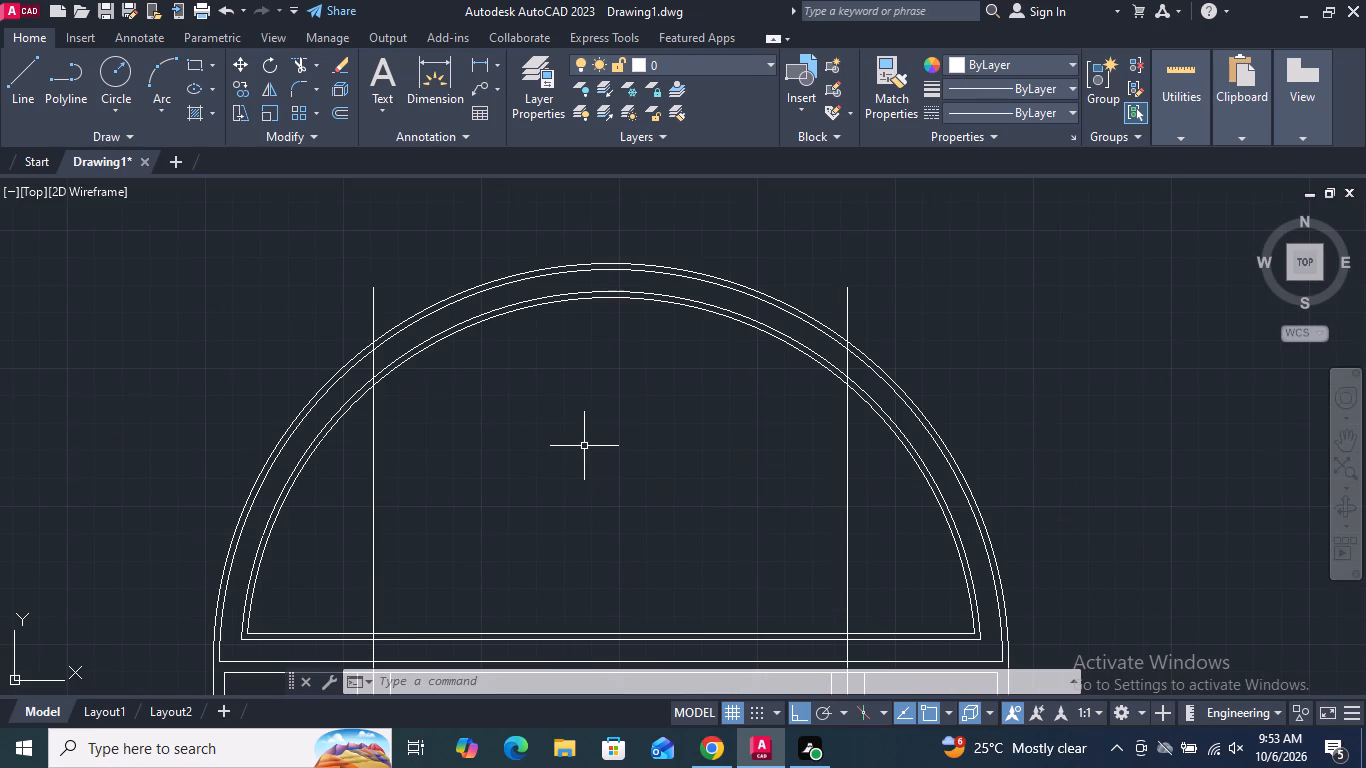
pyautogui.click(300, 67)
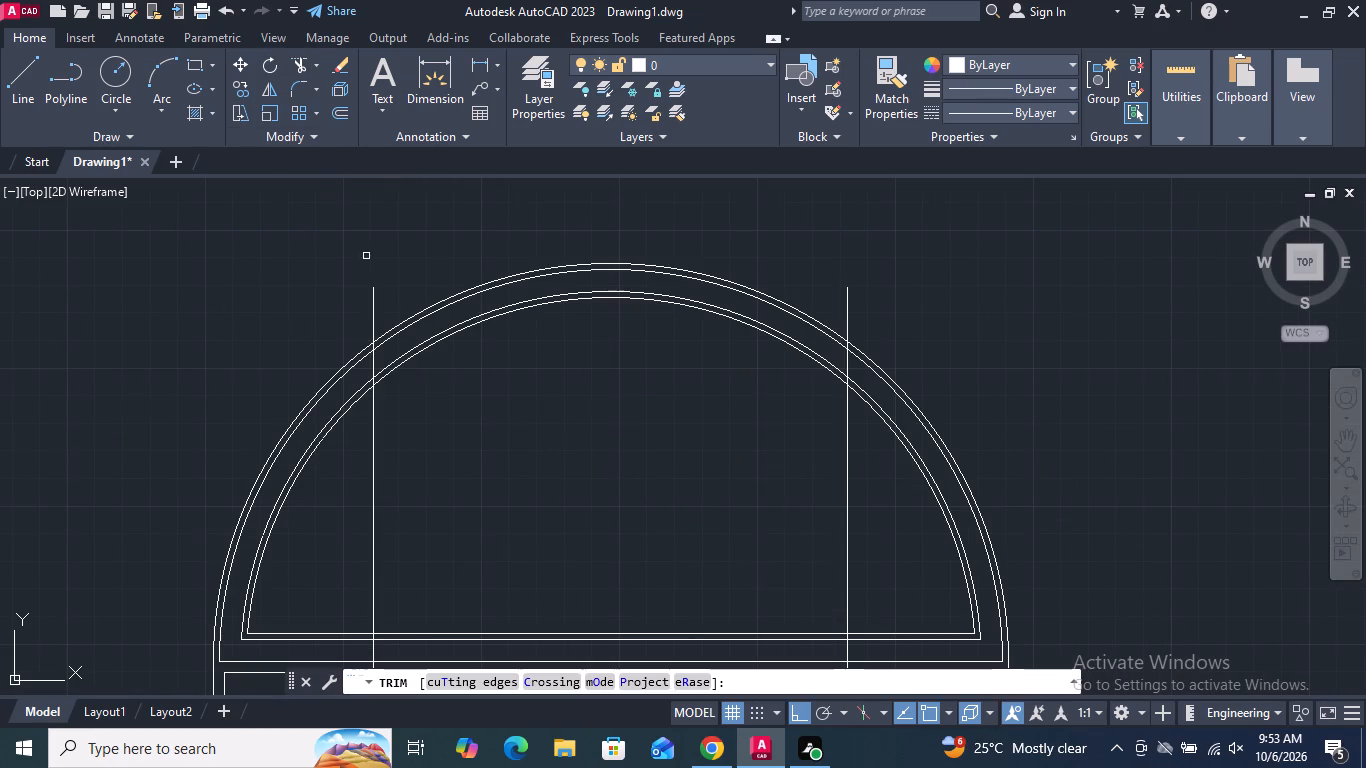
pyautogui.moveTo(397, 296); pyautogui.dragTo(364, 312)
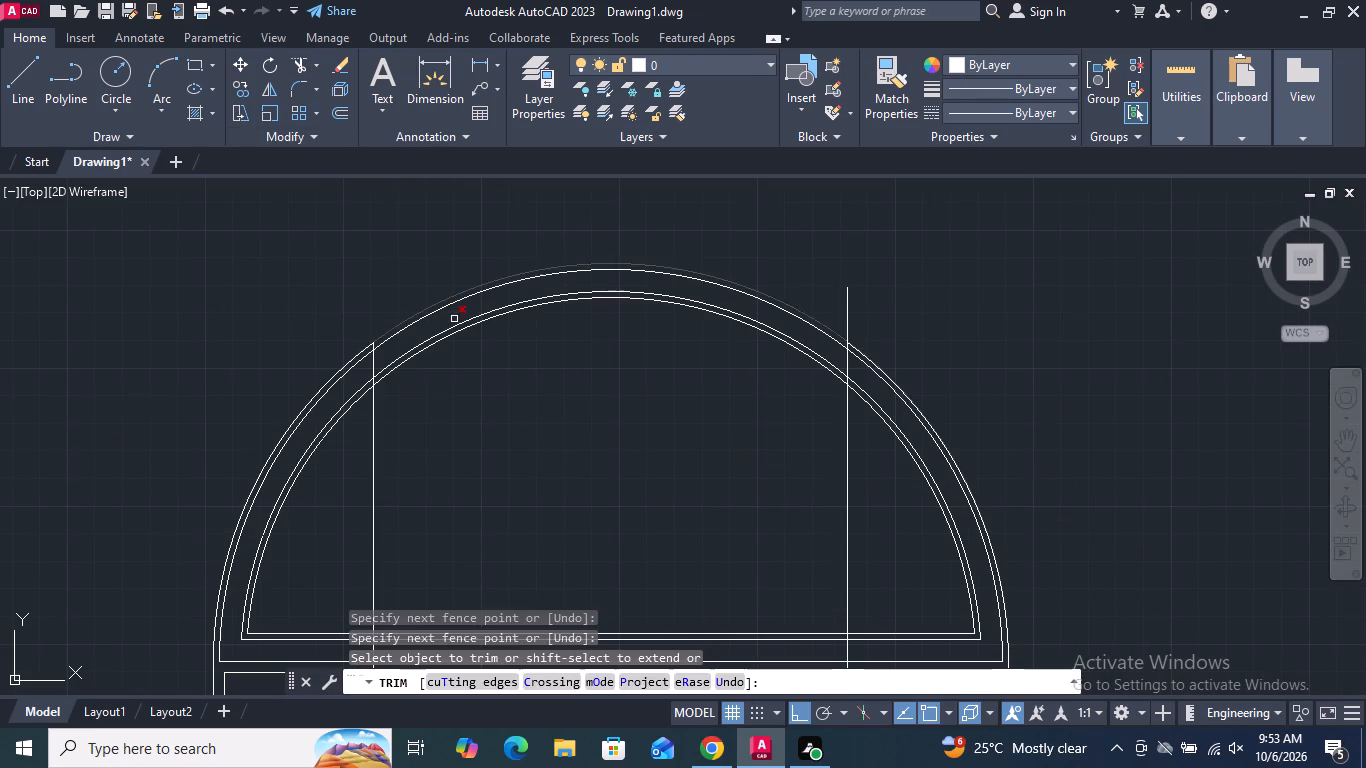
pyautogui.moveTo(866, 321); pyautogui.dragTo(821, 292)
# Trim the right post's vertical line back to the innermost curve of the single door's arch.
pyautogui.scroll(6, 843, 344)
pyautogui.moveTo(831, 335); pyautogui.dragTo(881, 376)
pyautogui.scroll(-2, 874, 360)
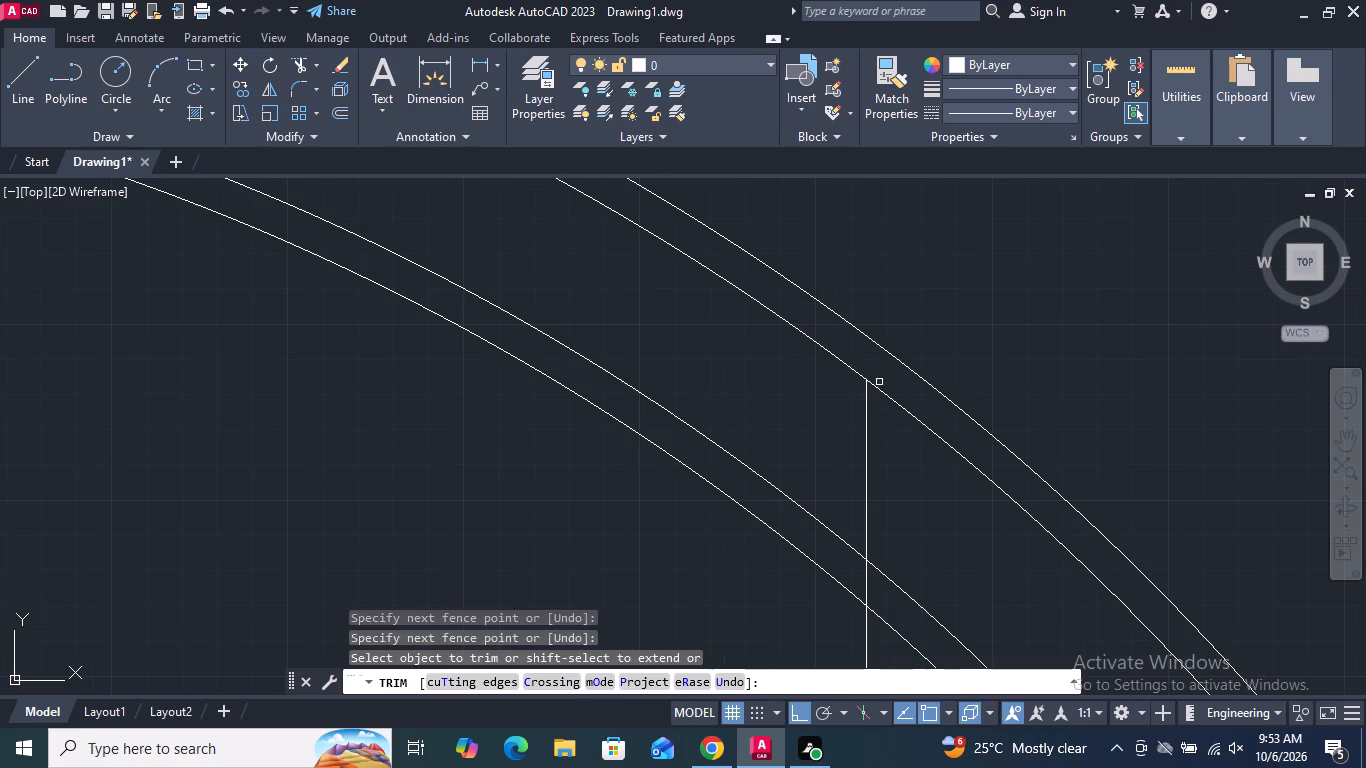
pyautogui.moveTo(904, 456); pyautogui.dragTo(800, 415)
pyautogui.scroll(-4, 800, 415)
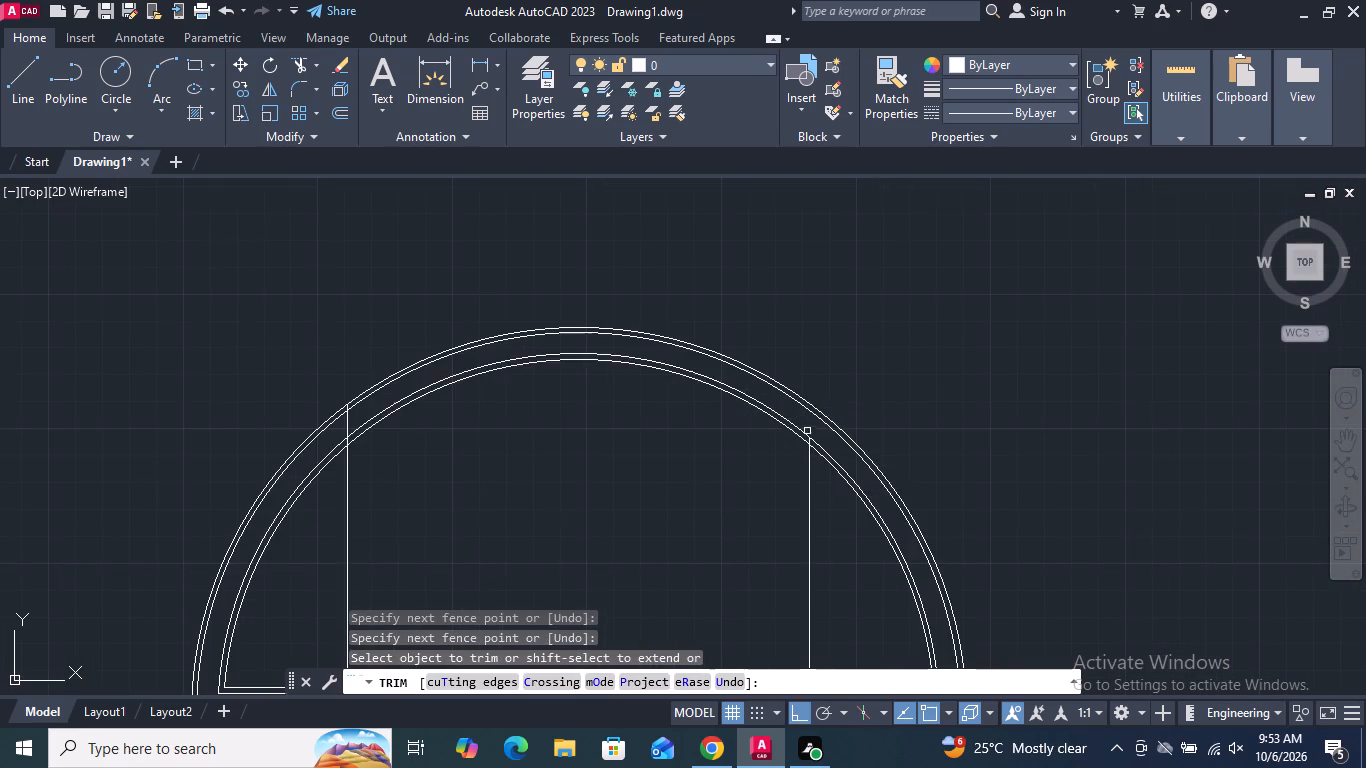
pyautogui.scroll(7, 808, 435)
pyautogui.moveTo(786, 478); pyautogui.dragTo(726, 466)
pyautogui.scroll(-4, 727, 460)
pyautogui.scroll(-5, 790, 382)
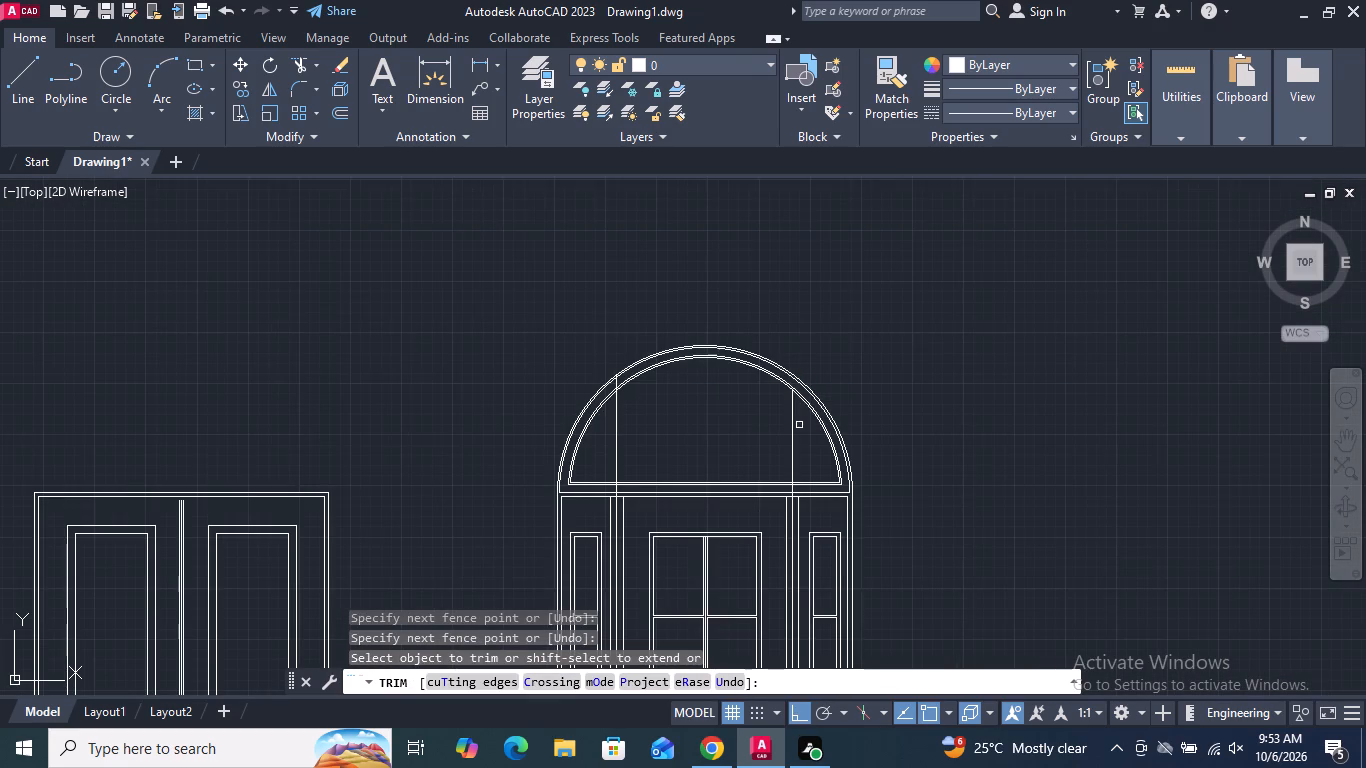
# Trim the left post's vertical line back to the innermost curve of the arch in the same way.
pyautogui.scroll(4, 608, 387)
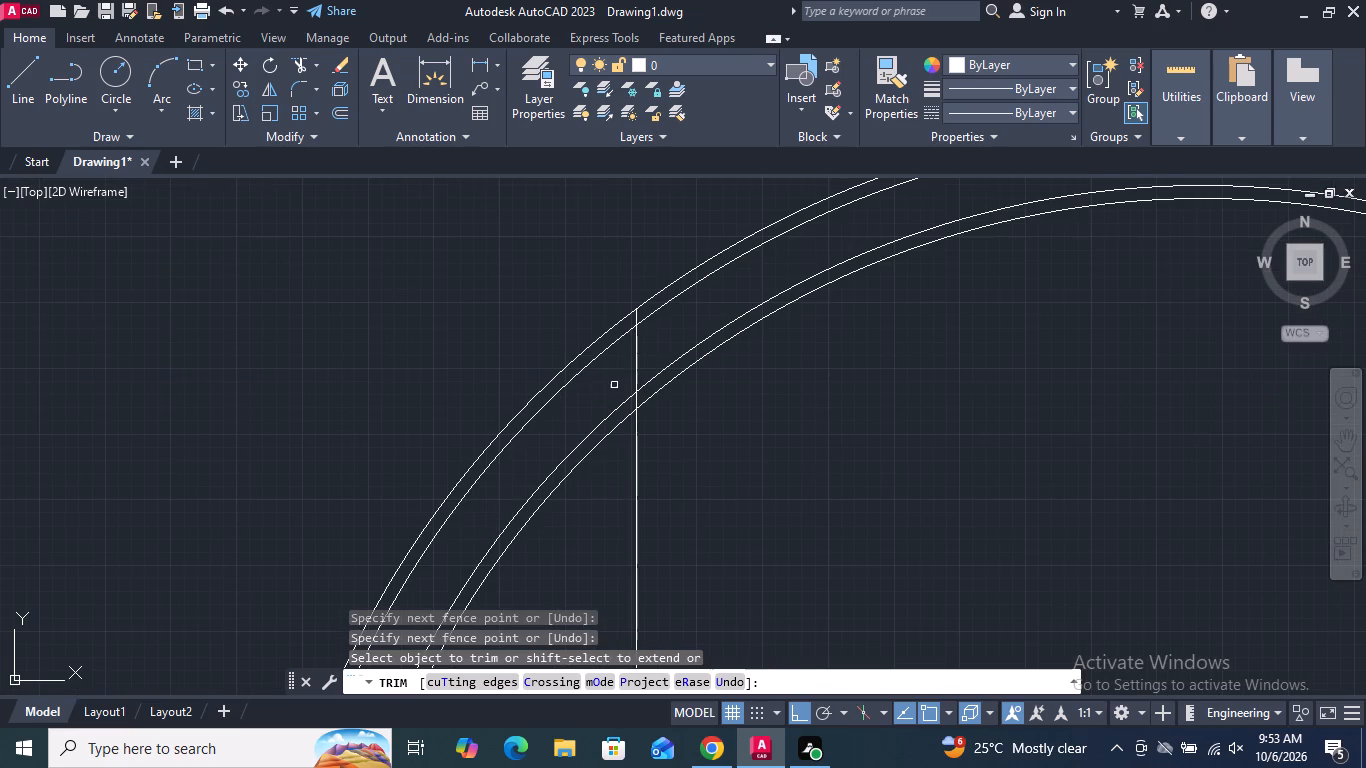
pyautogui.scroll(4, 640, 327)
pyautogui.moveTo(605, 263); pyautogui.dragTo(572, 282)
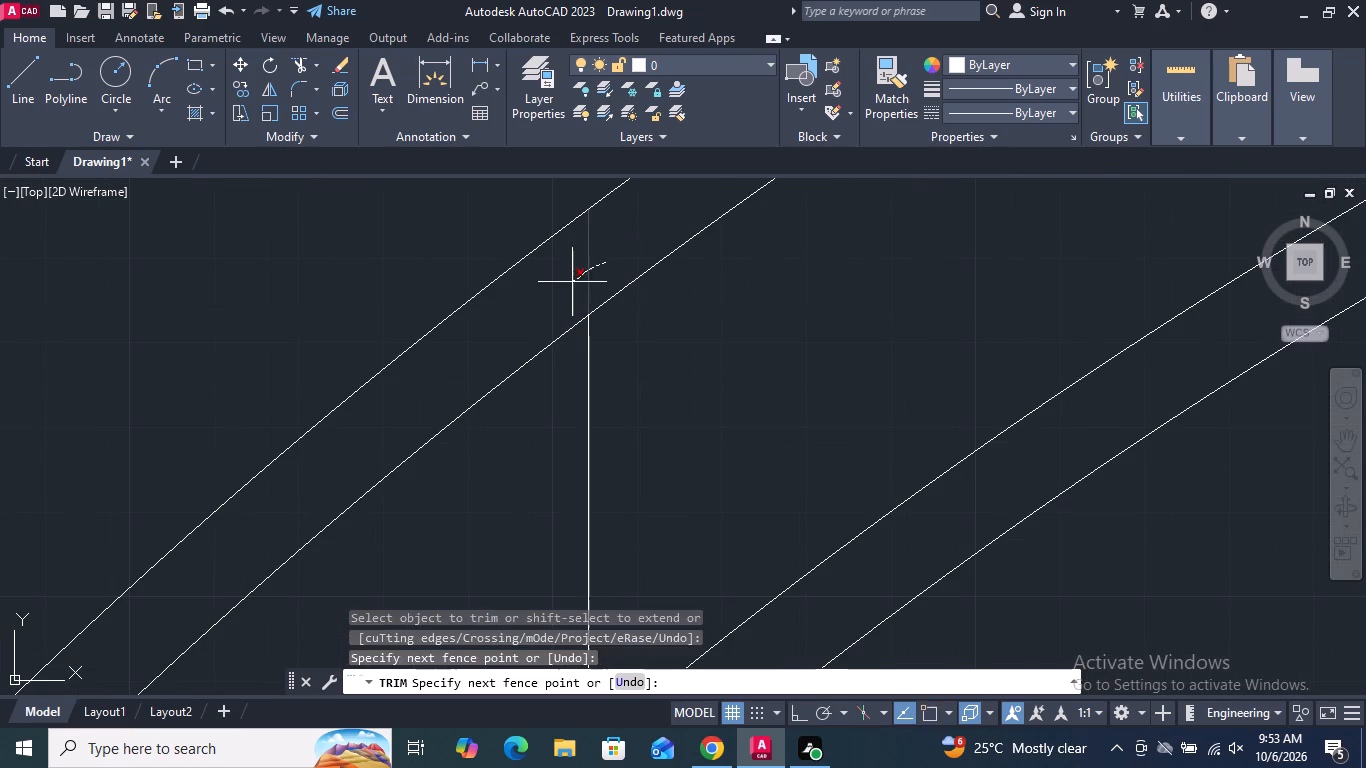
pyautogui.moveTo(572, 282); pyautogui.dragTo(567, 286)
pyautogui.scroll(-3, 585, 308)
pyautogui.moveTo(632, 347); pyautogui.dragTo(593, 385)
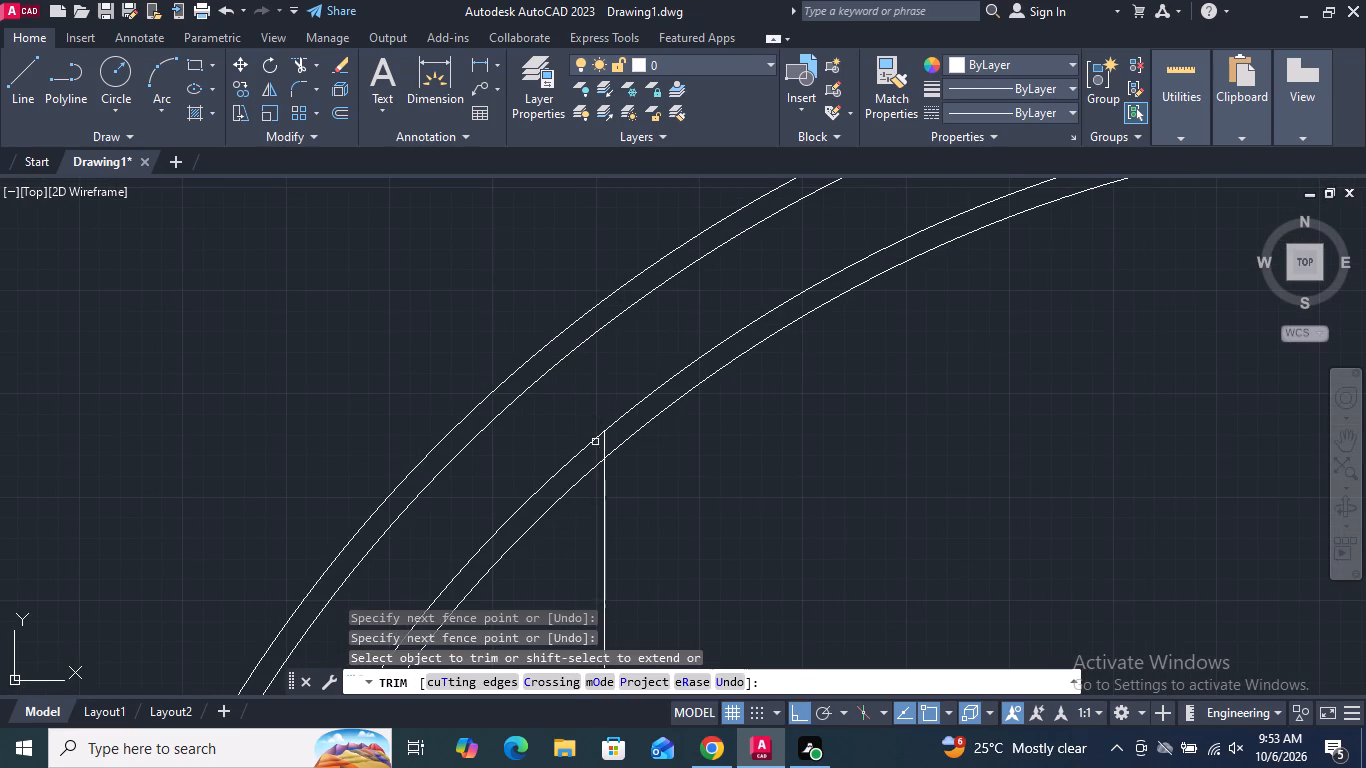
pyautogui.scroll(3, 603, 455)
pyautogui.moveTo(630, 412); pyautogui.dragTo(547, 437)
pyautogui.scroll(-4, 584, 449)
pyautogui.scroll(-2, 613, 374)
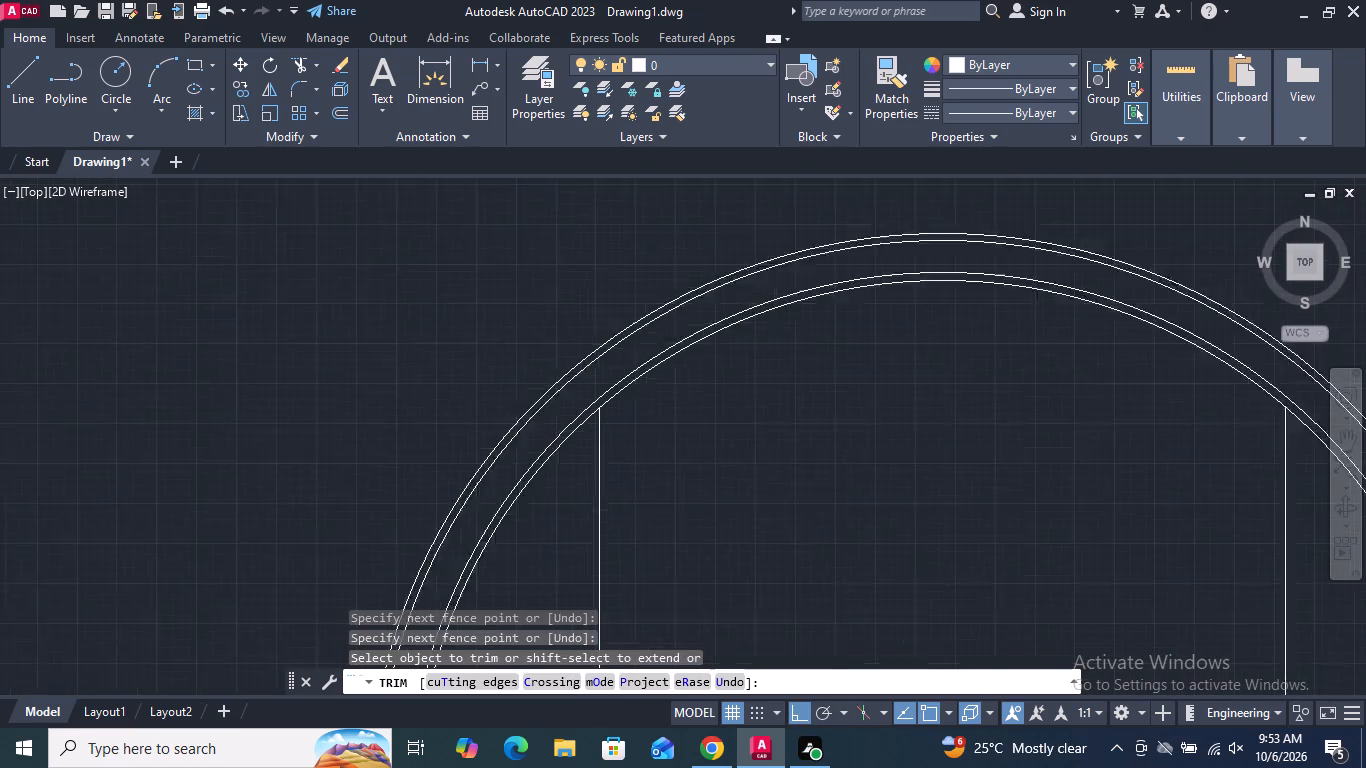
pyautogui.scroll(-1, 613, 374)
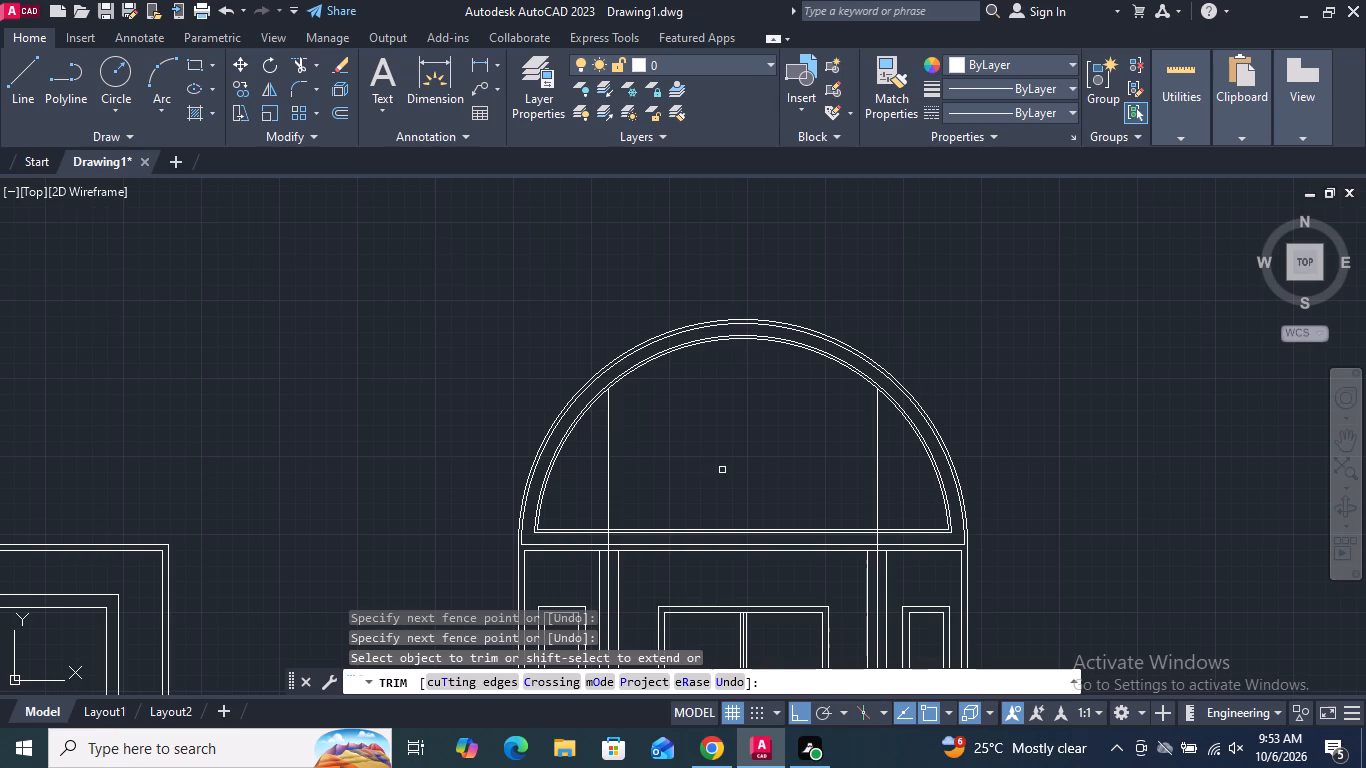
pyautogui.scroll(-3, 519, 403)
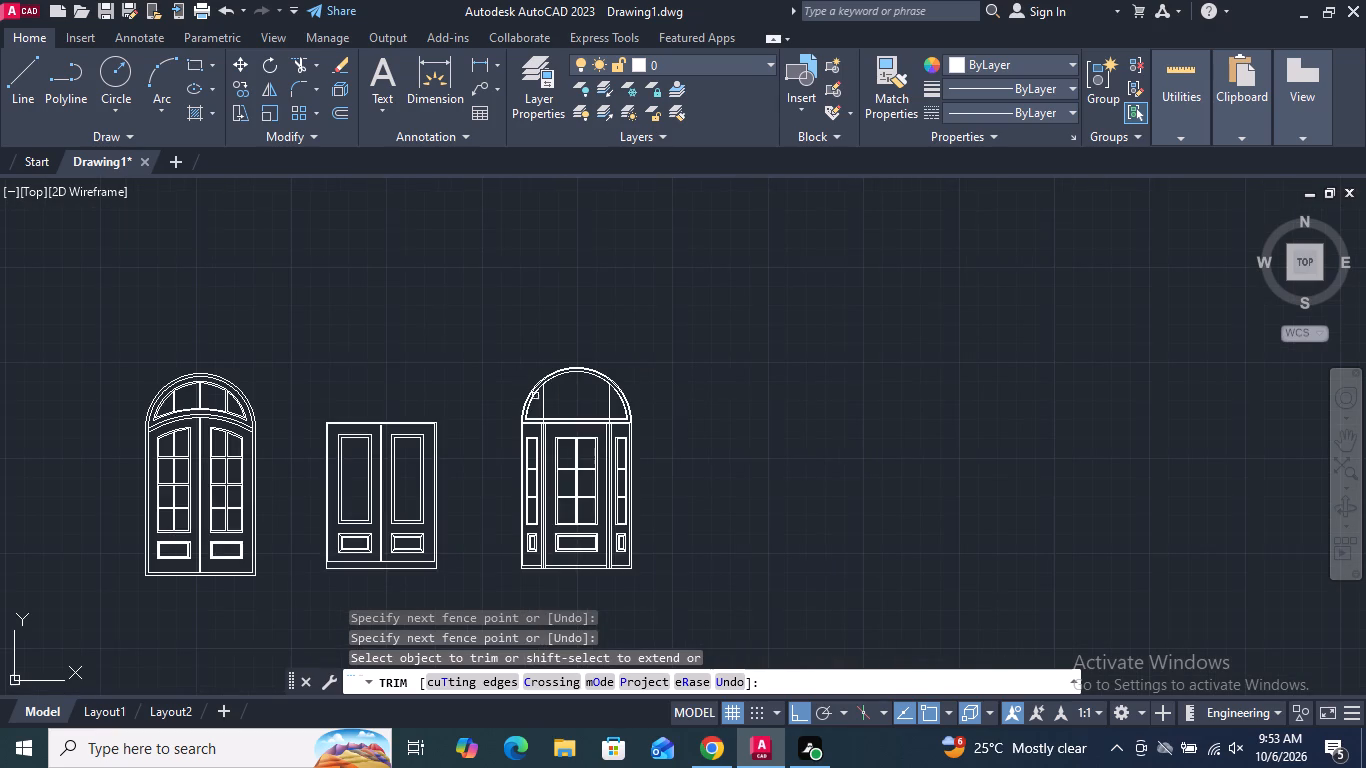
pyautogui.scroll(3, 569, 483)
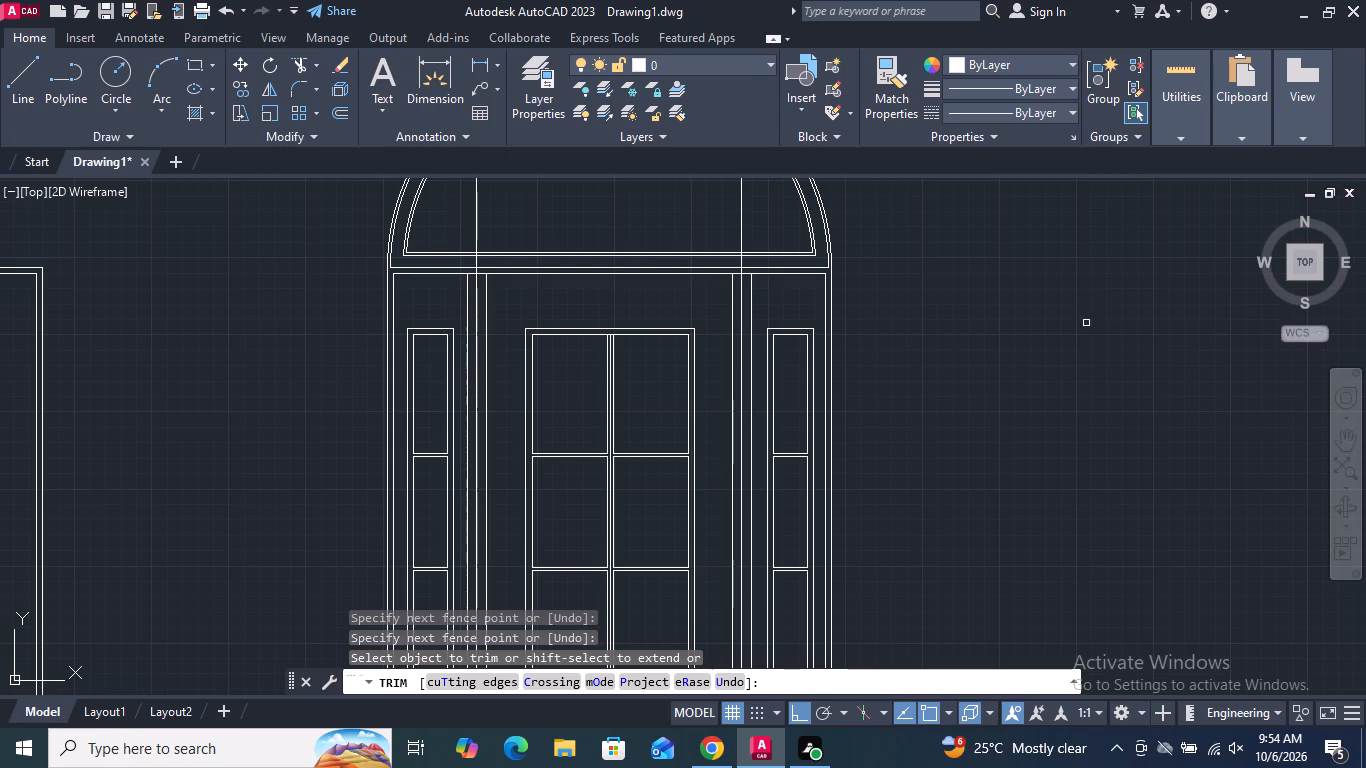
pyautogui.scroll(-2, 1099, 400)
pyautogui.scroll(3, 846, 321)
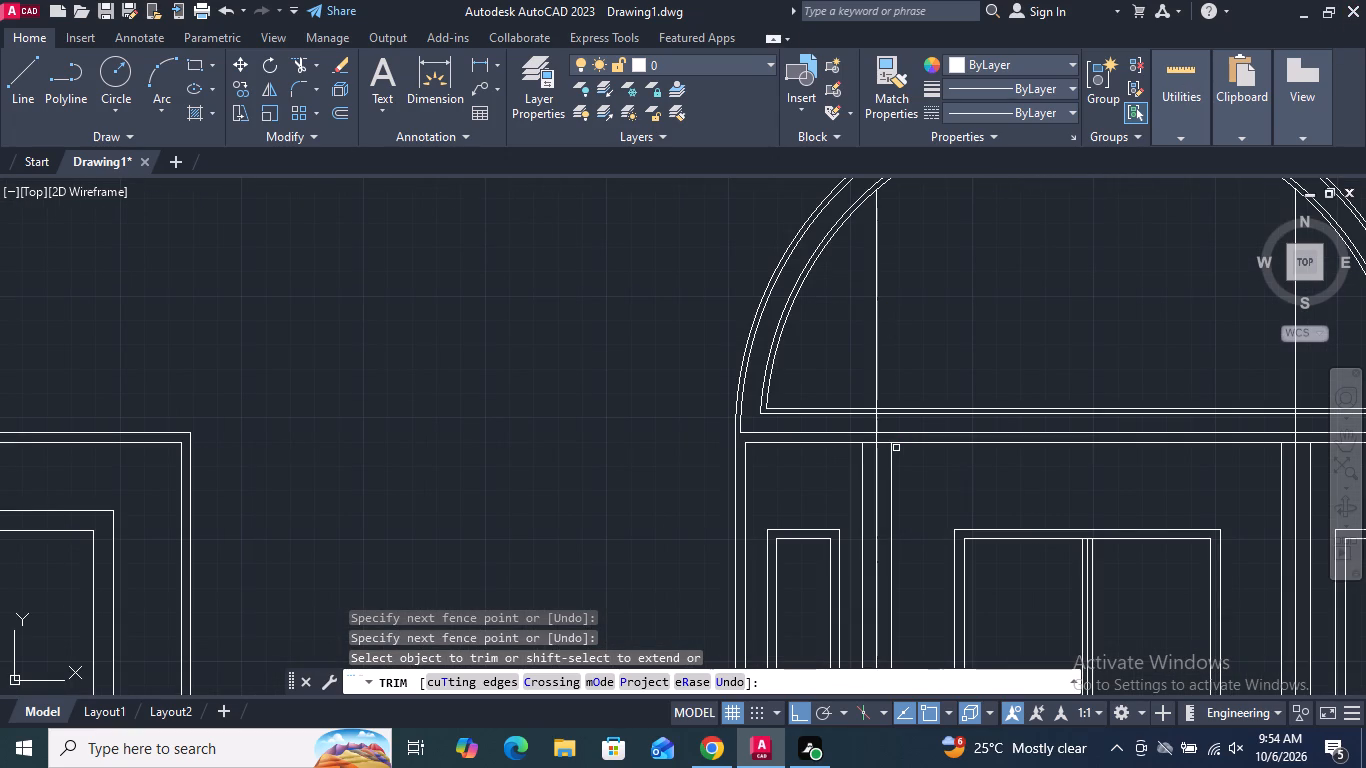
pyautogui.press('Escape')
# Erase both vertical lines running through the single door's arch and down the centres of the posts.
pyautogui.scroll(-1, 872, 408)
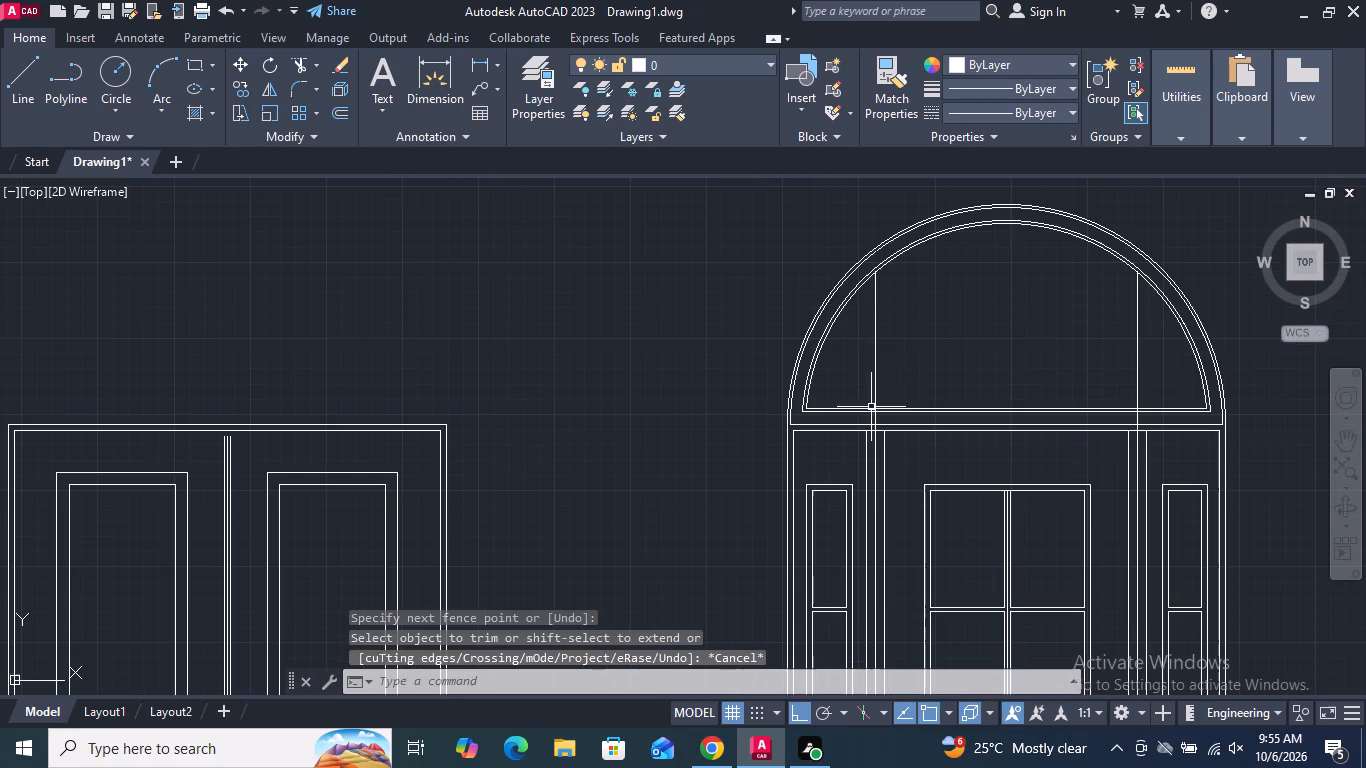
pyautogui.moveTo(886, 363); pyautogui.dragTo(854, 378)
pyautogui.moveTo(1146, 376); pyautogui.dragTo(1082, 385)
pyautogui.click(1081, 385)
pyautogui.press('Delete')
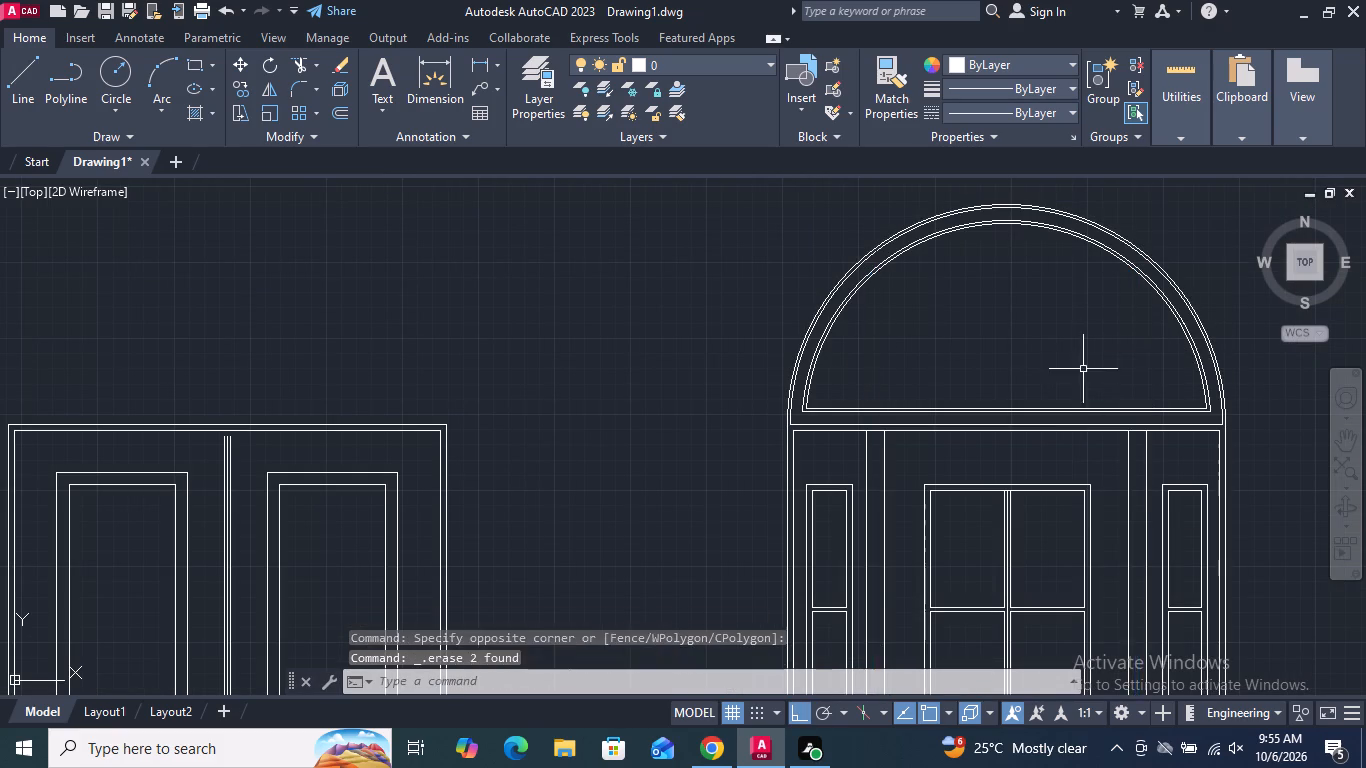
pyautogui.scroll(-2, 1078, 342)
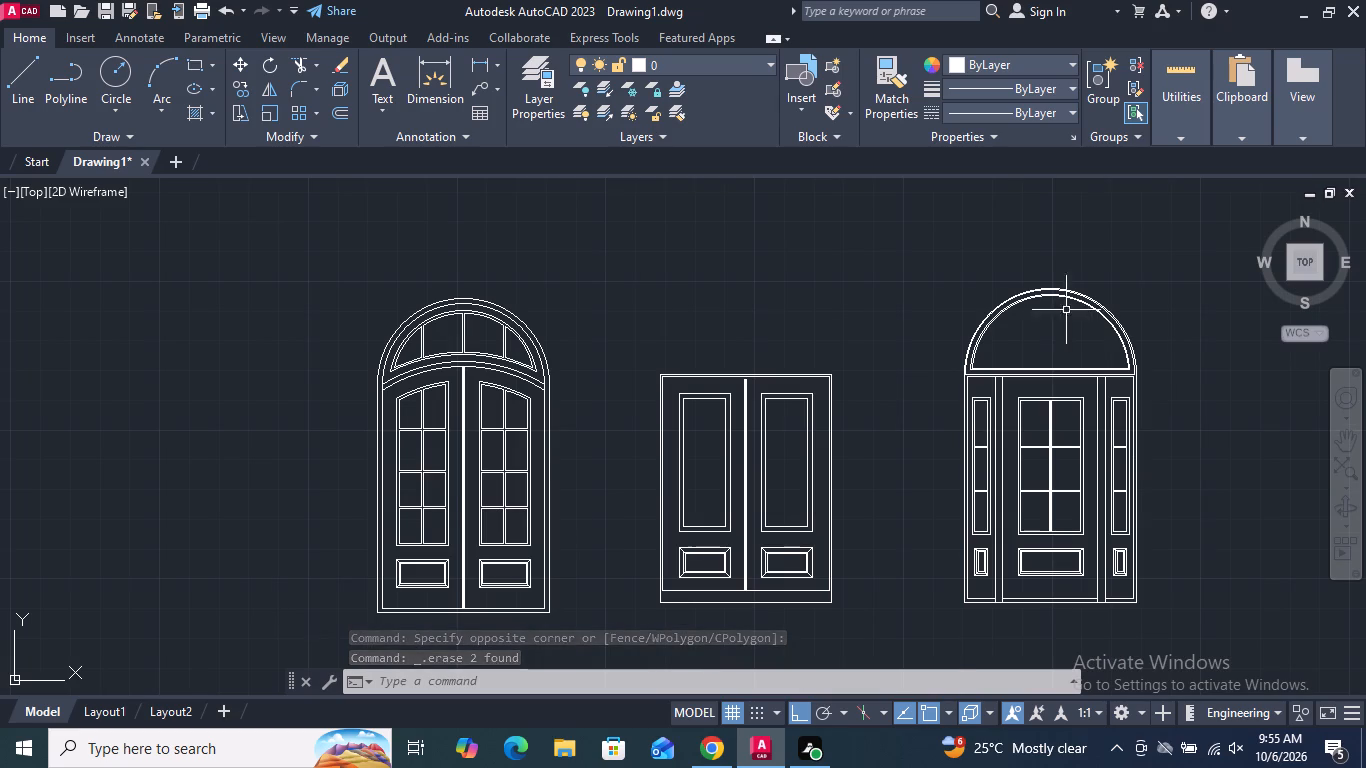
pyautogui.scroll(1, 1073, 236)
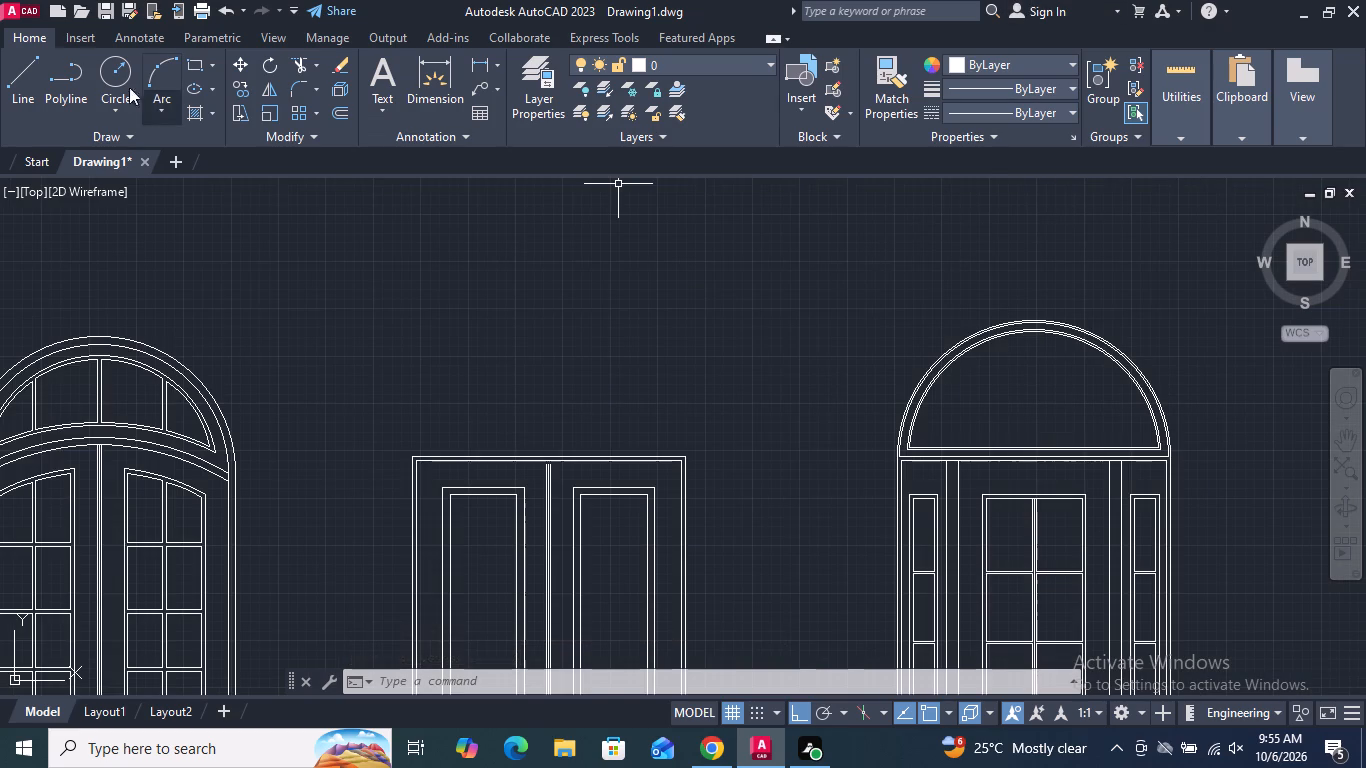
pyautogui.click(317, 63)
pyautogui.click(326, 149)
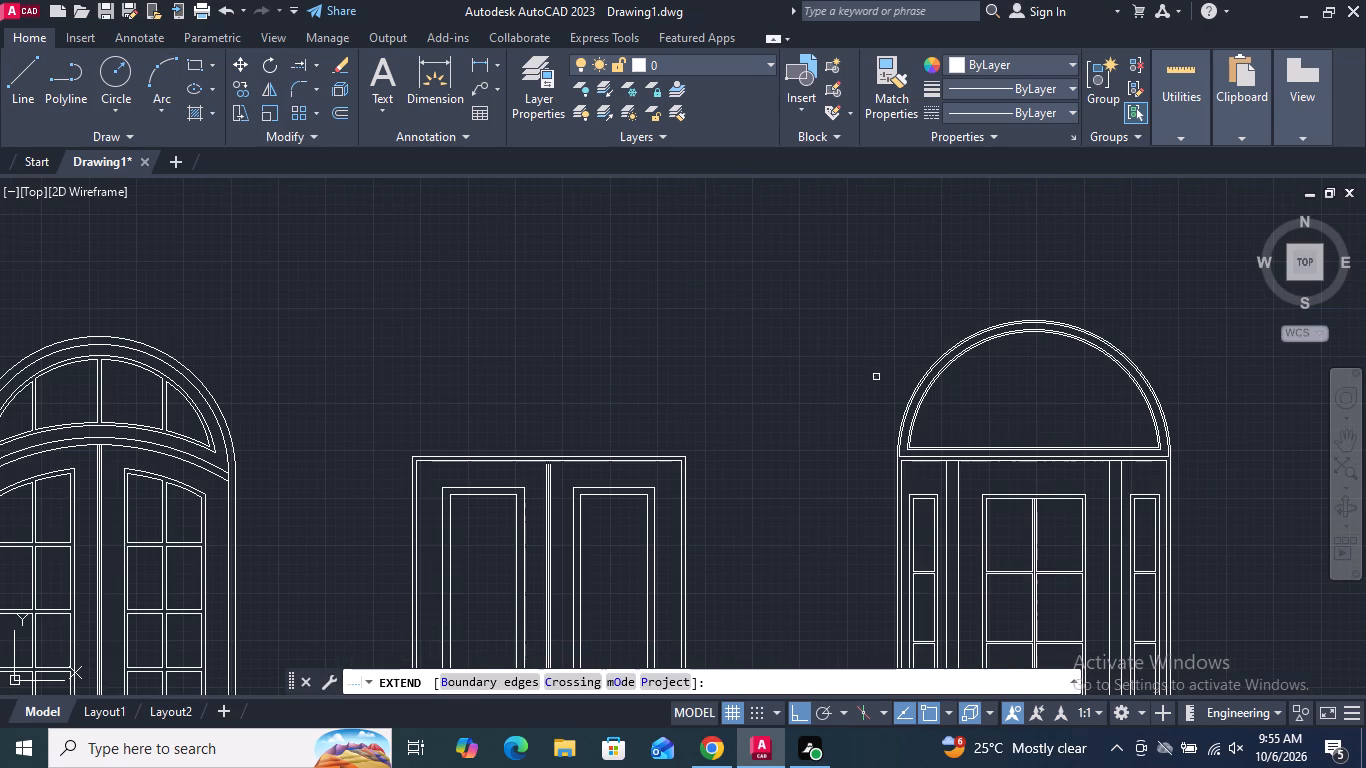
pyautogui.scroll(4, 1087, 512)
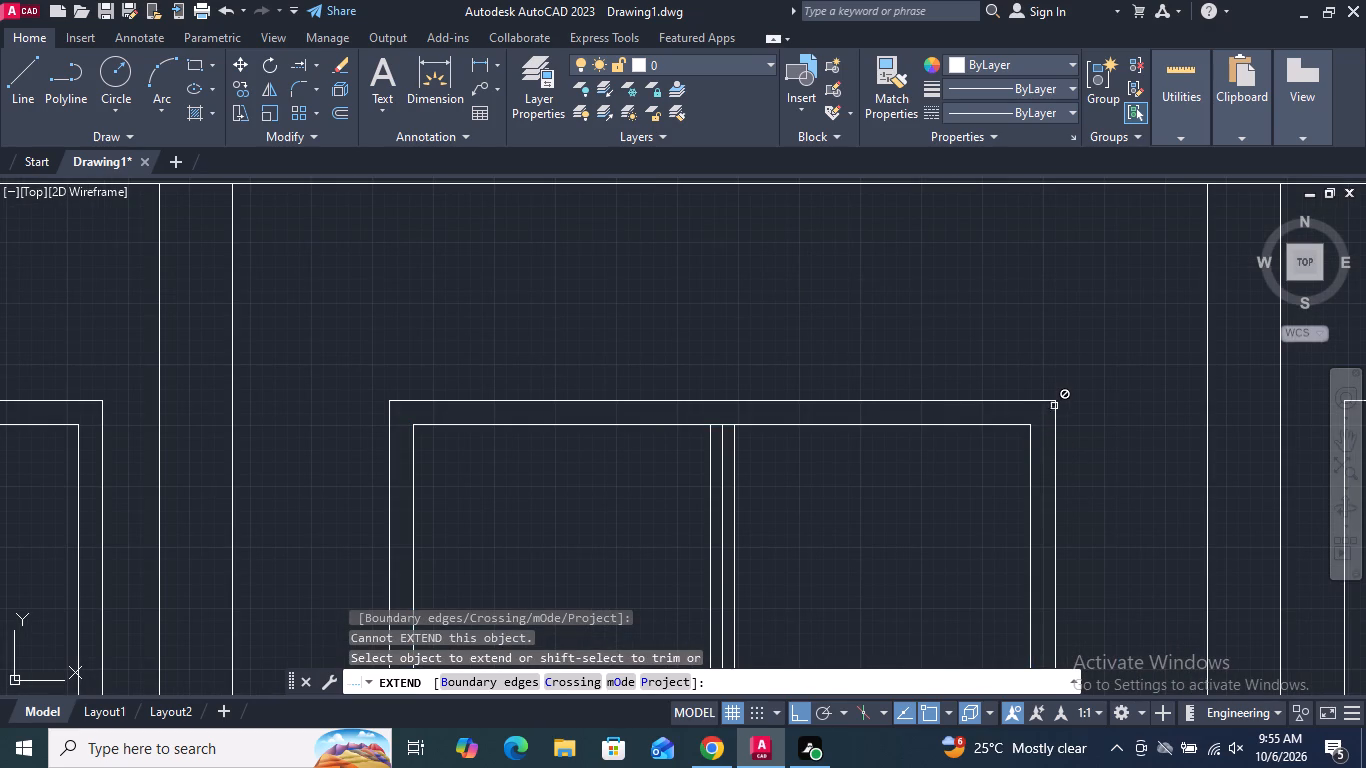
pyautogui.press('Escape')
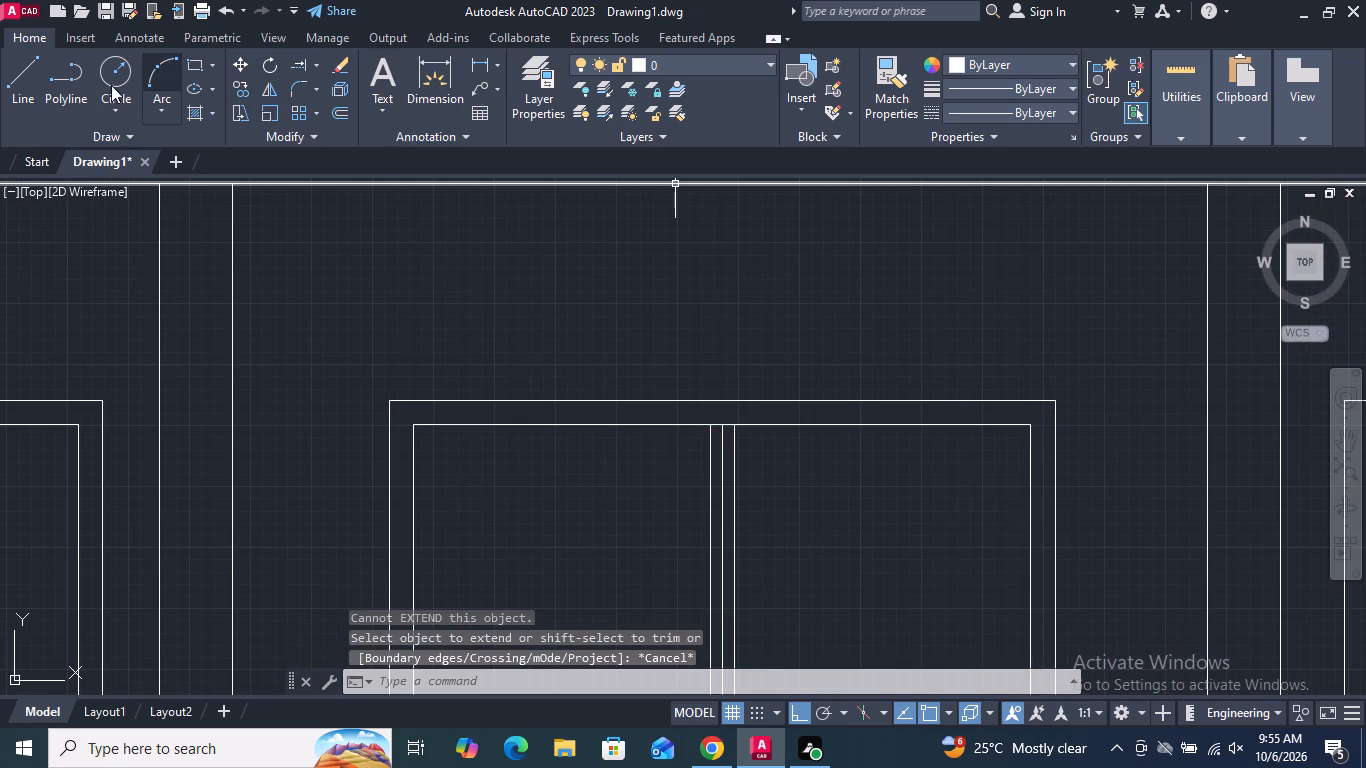
# Draw a vertical line from the outer top-left corner of the single door's glazed panel frame up past the outer arch.
pyautogui.click(12, 85)
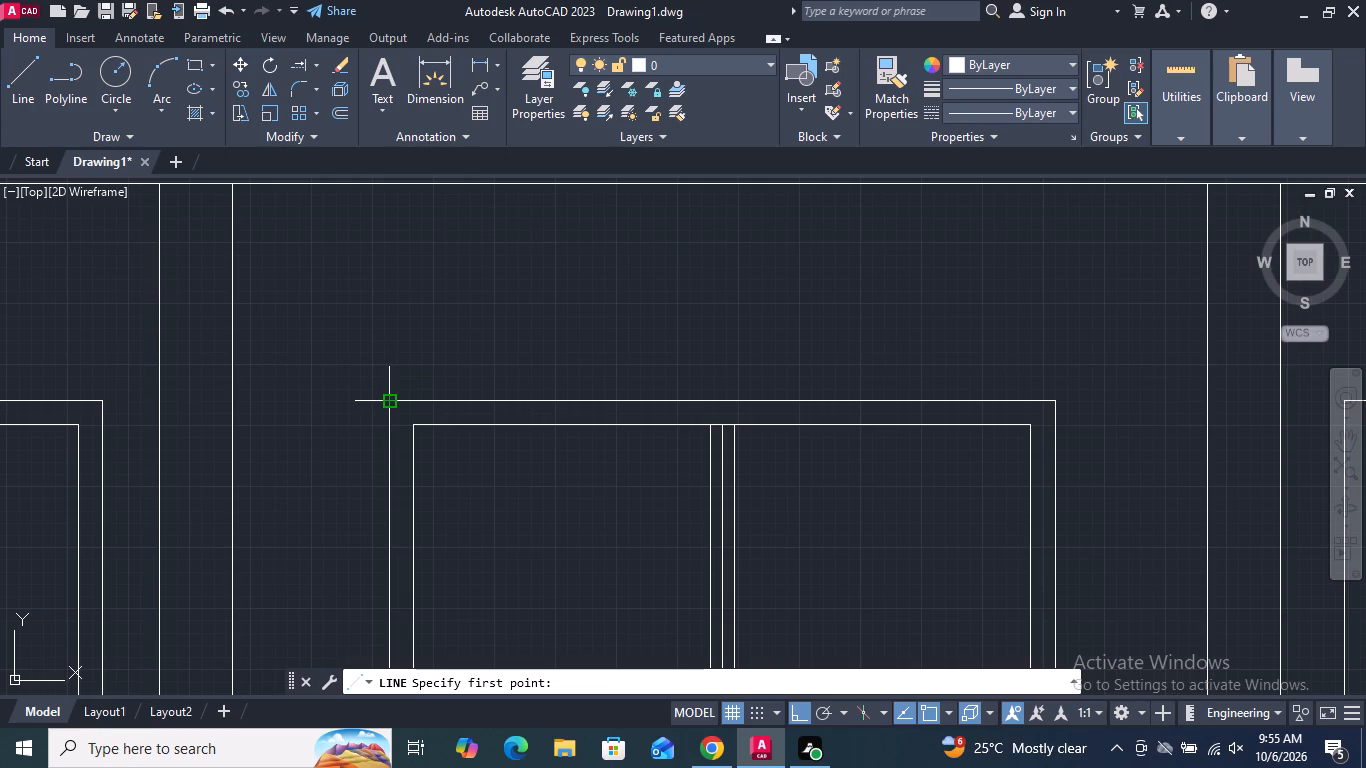
pyautogui.click(389, 402)
pyautogui.scroll(-4, 560, 514)
pyautogui.scroll(2, 532, 381)
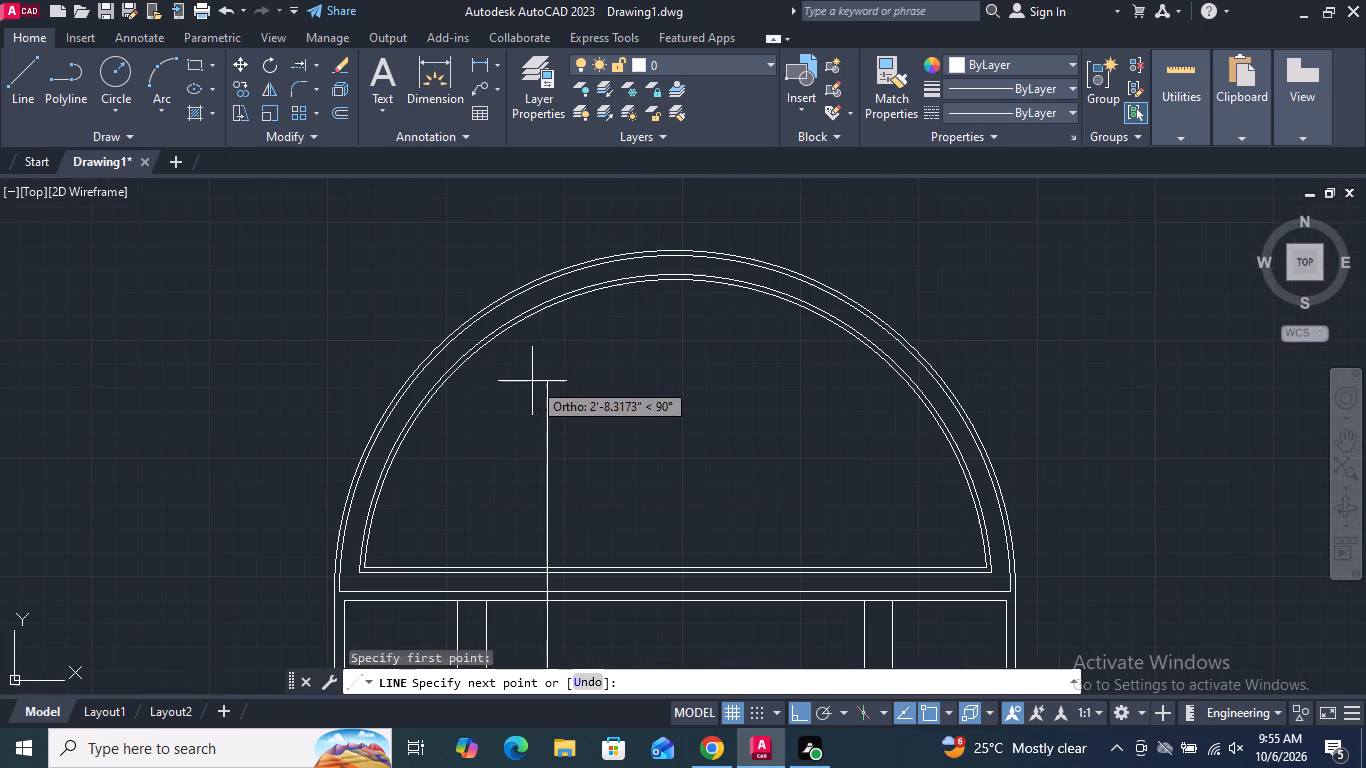
pyautogui.scroll(1, 550, 305)
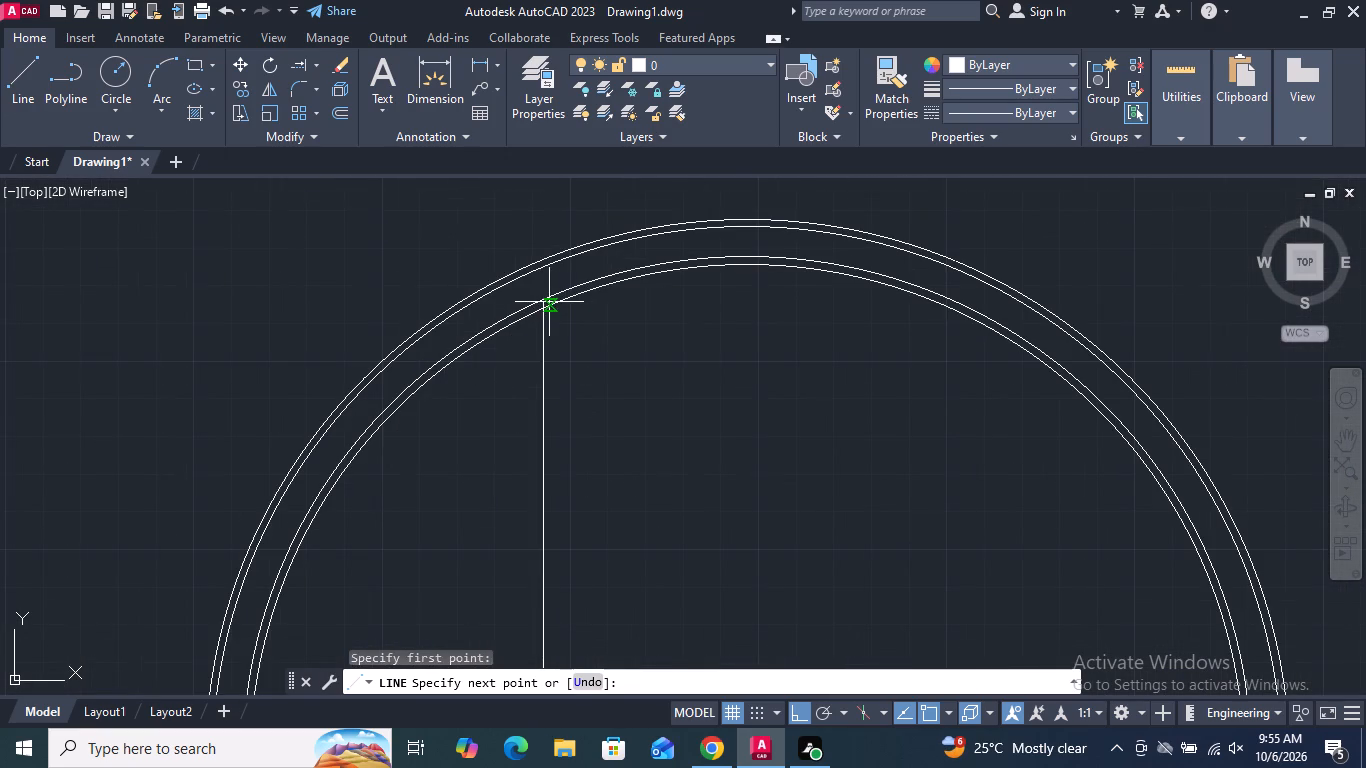
pyautogui.click(538, 214)
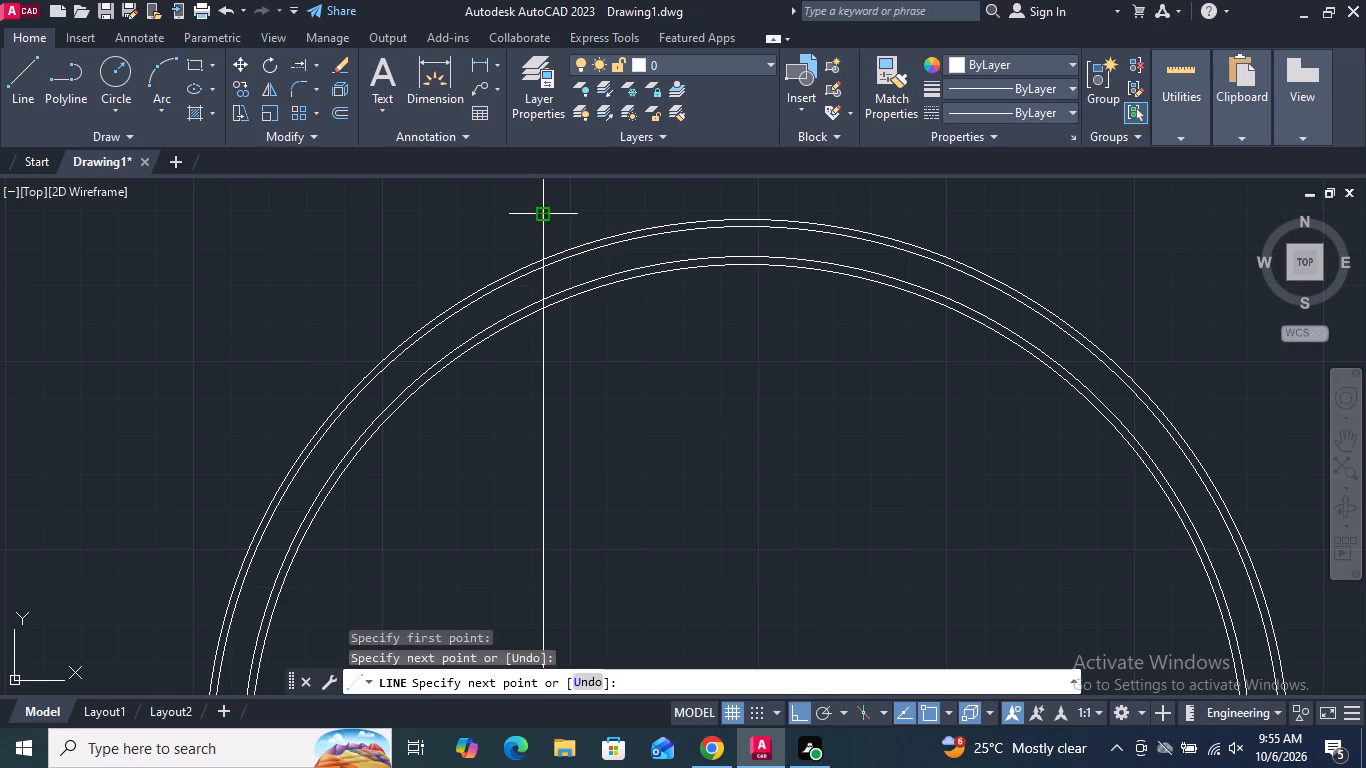
pyautogui.scroll(-3, 665, 252)
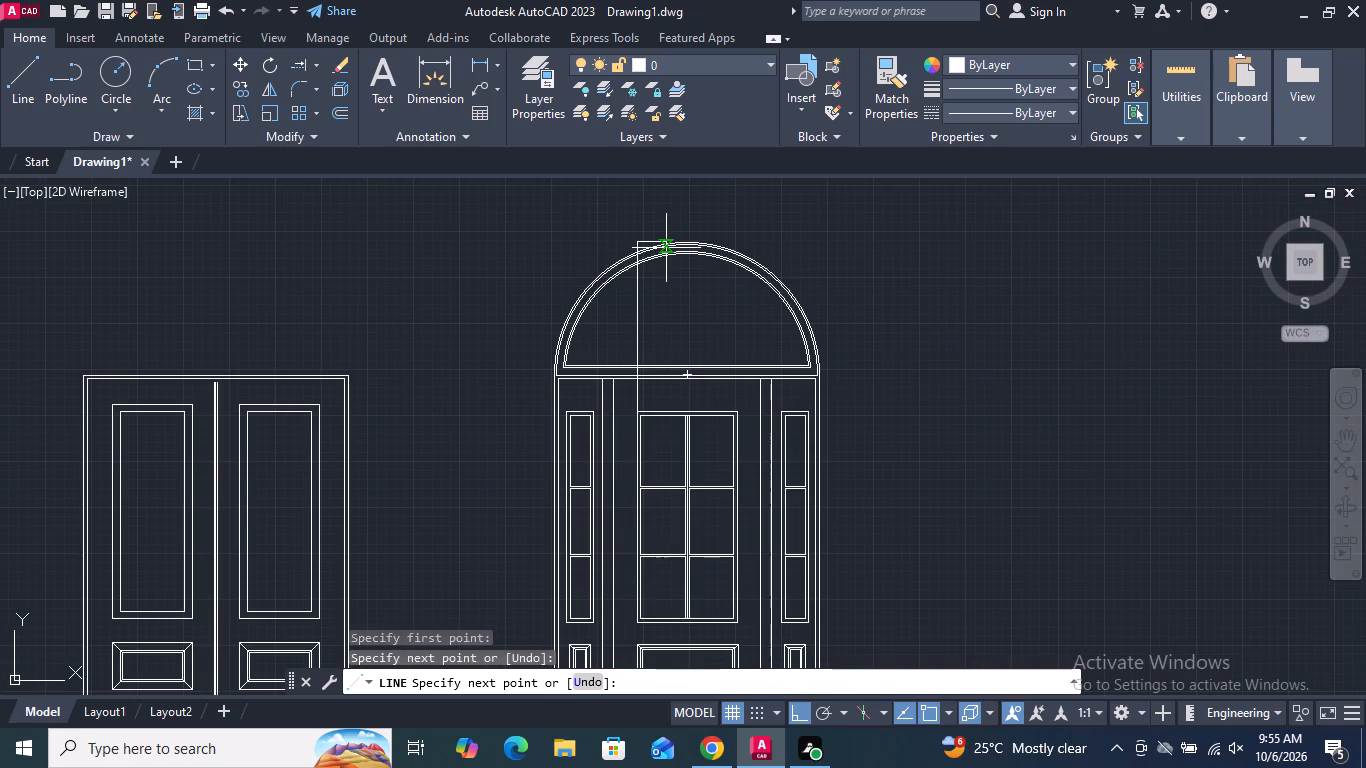
pyautogui.press('Return')
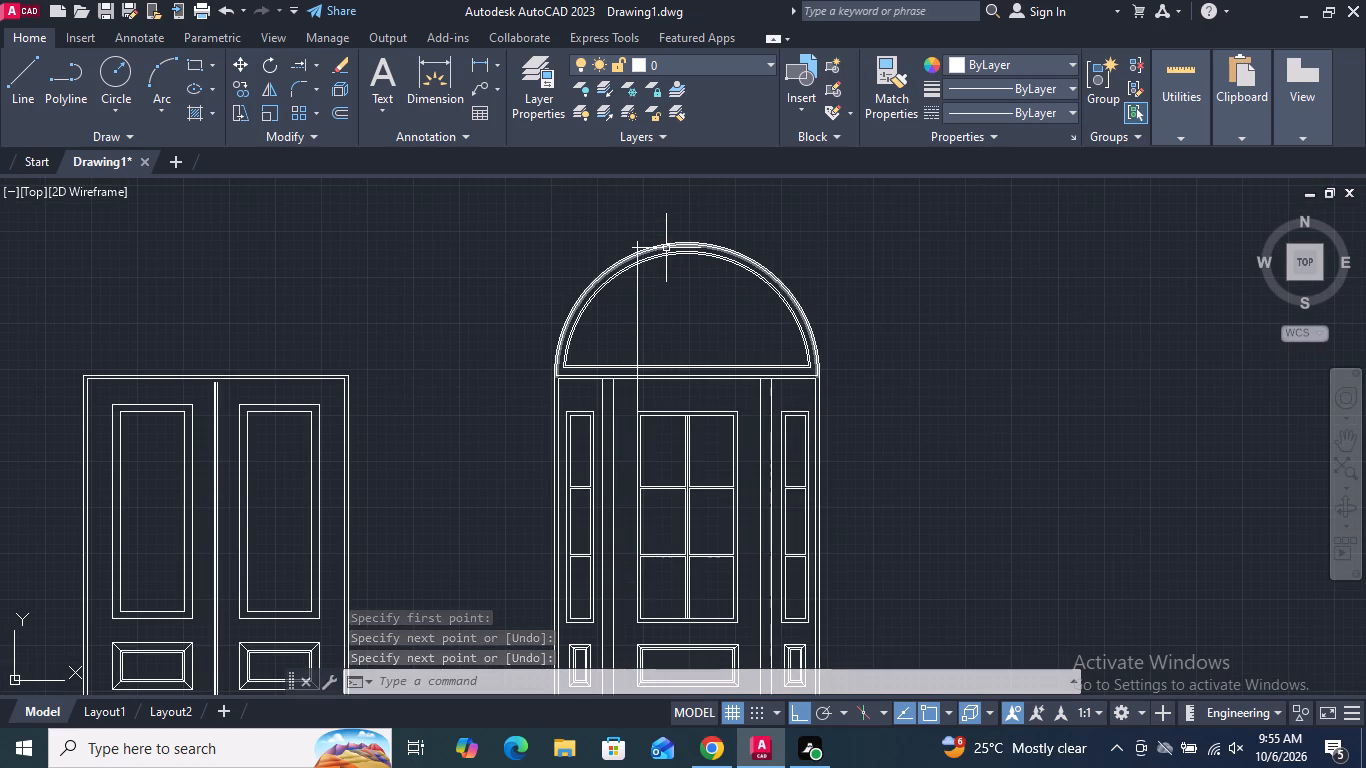
# Draw a second vertical line, about 4.5 ft long, from the glazed panel frame's inner top-left corner up past the arch.
pyautogui.press('Return')
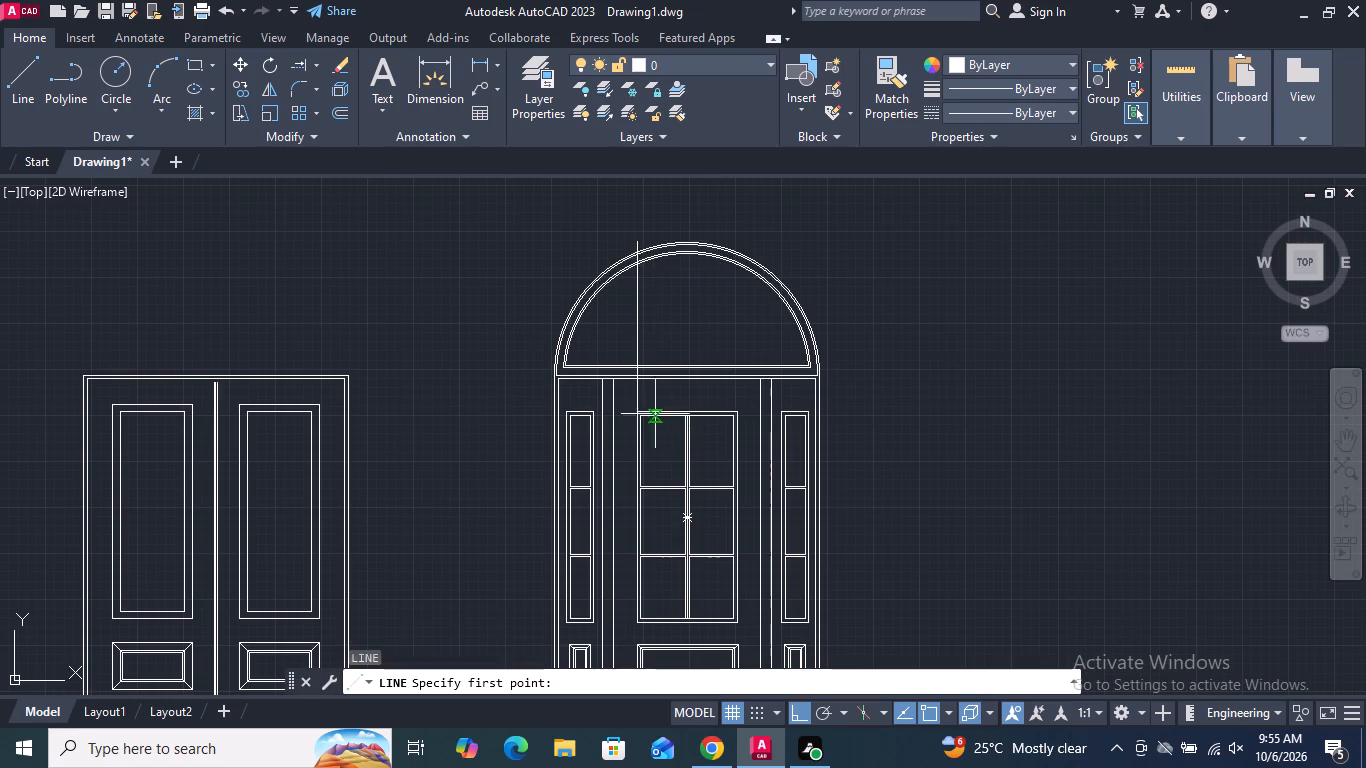
pyautogui.scroll(4, 655, 414)
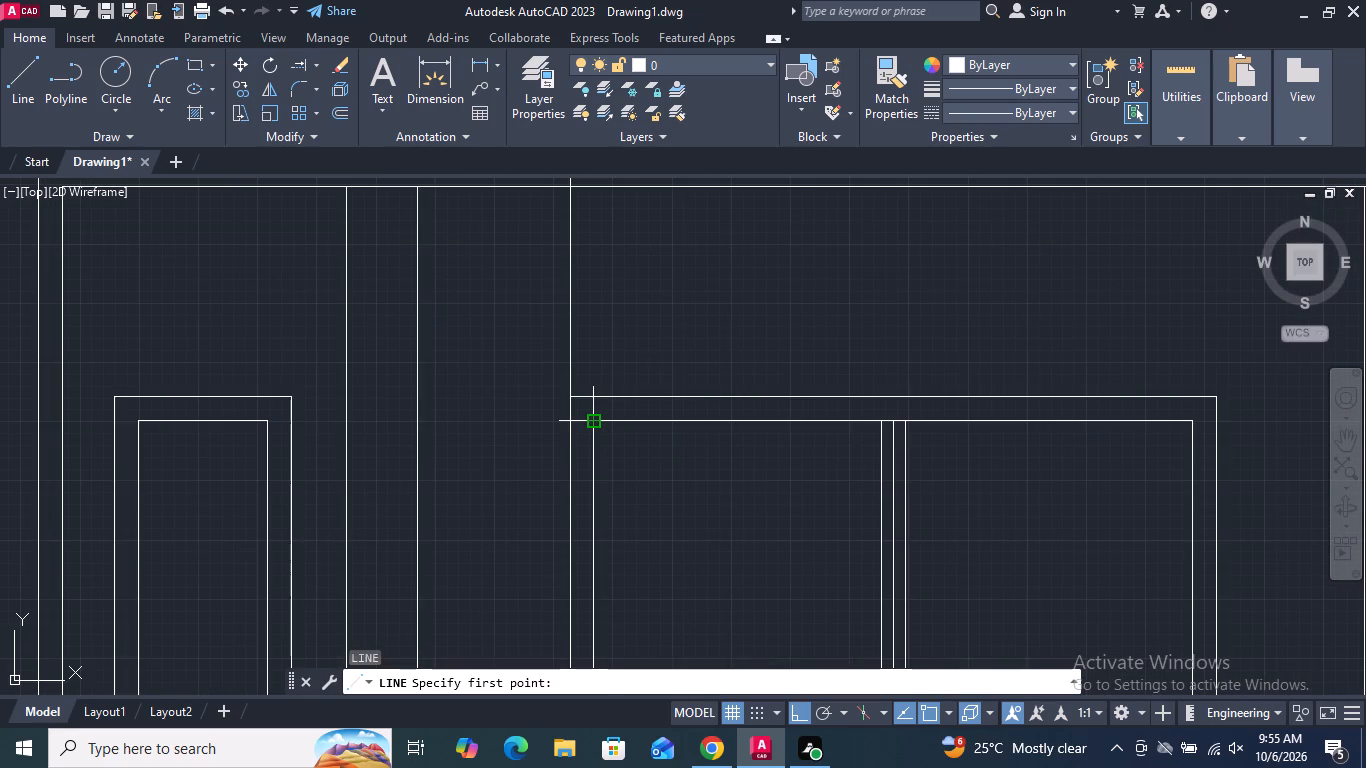
pyautogui.click(598, 425)
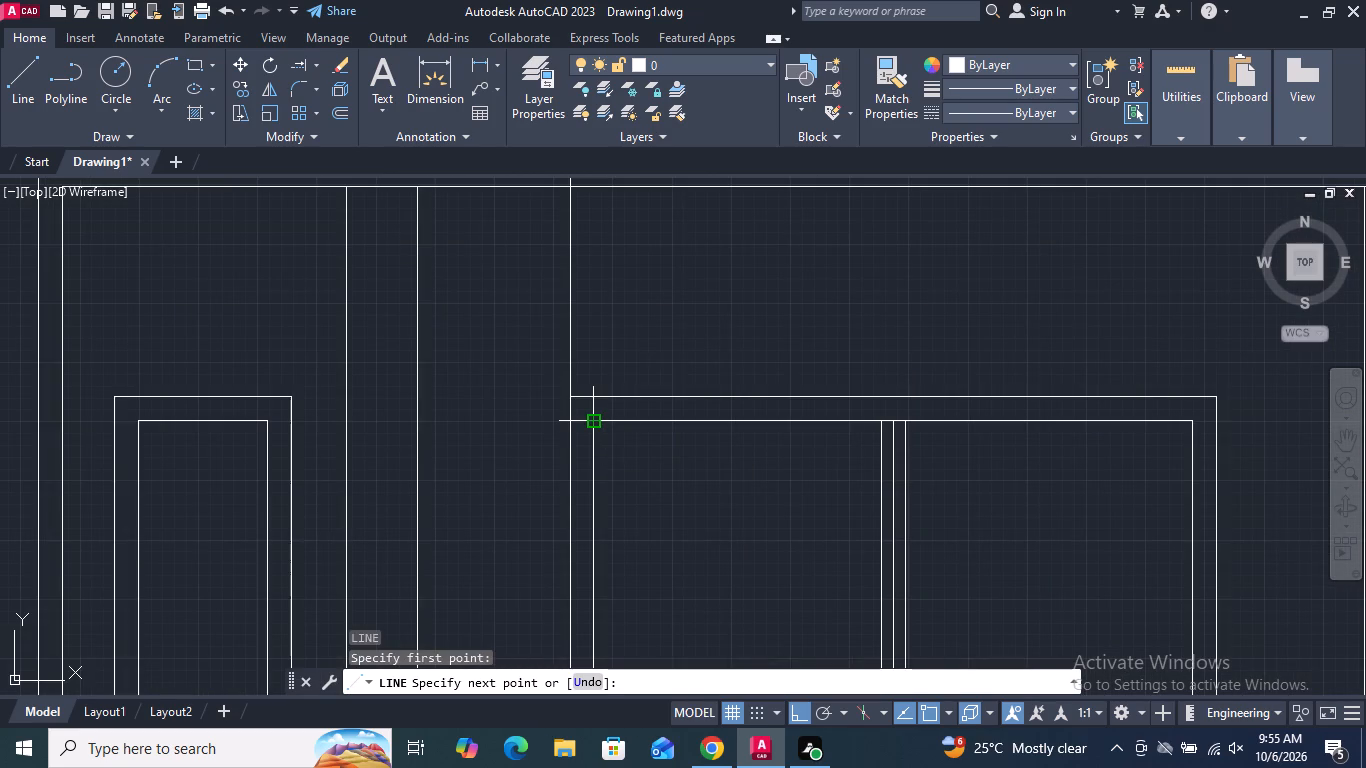
pyautogui.scroll(-4, 603, 440)
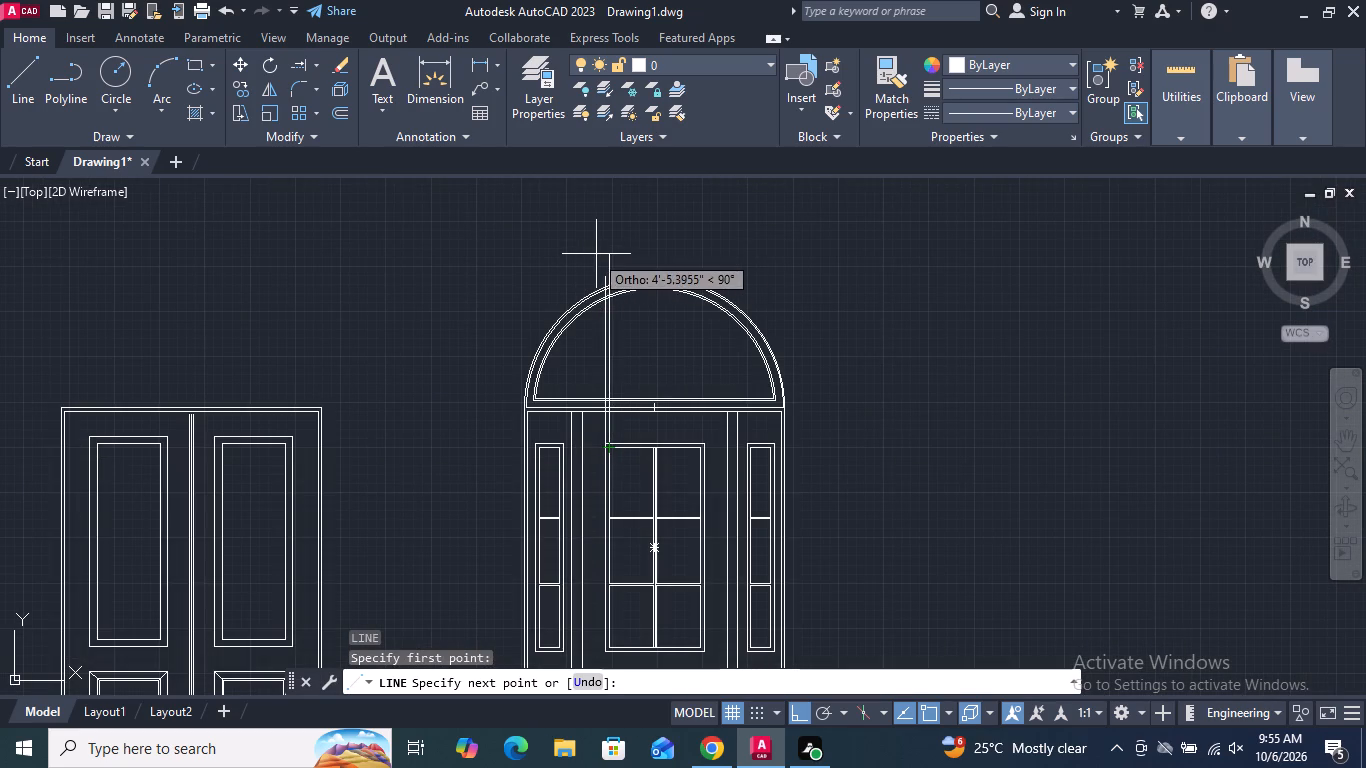
pyautogui.click(616, 249)
pyautogui.press('Return')
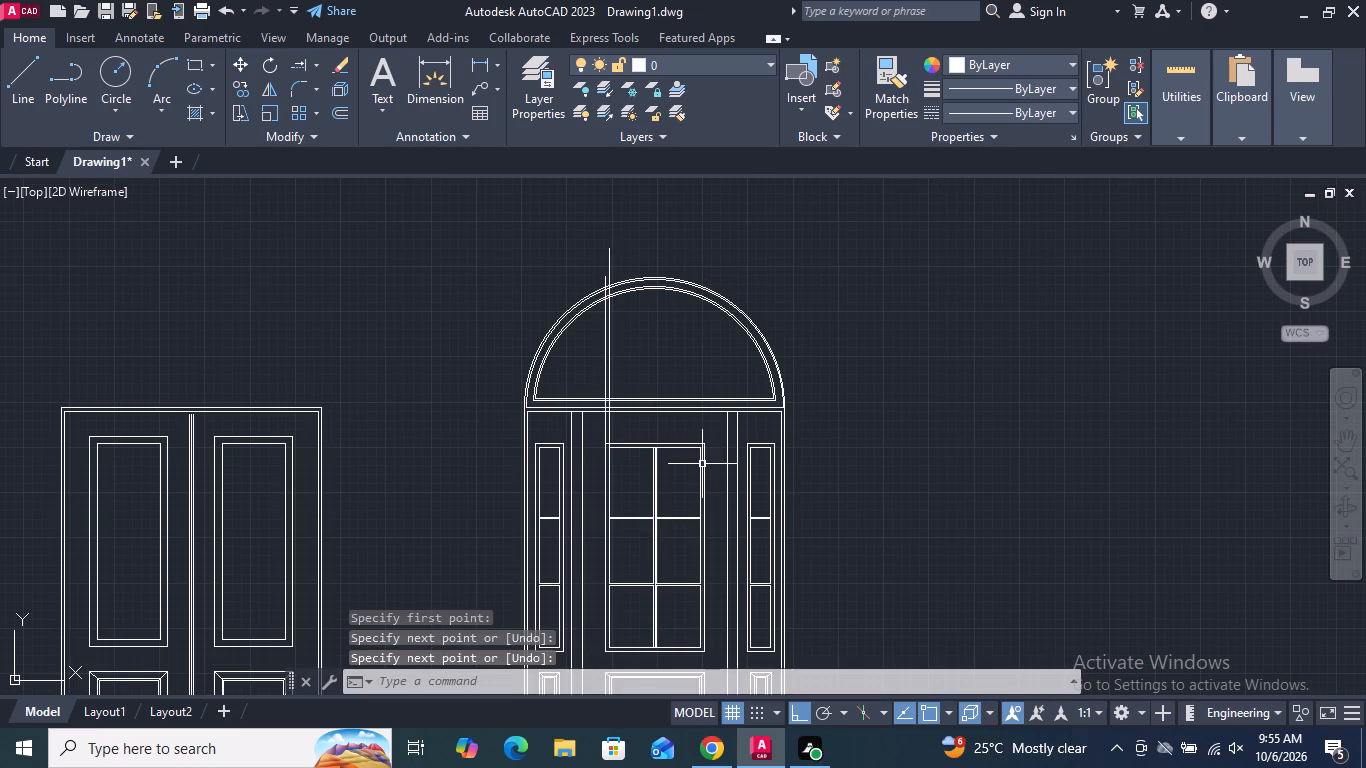
# Draw a vertical line, about 4.2 ft long, from the glazed panel frame's outer top-right corner up past the arch.
pyautogui.scroll(3, 702, 464)
pyautogui.press('Return')
pyautogui.click(705, 380)
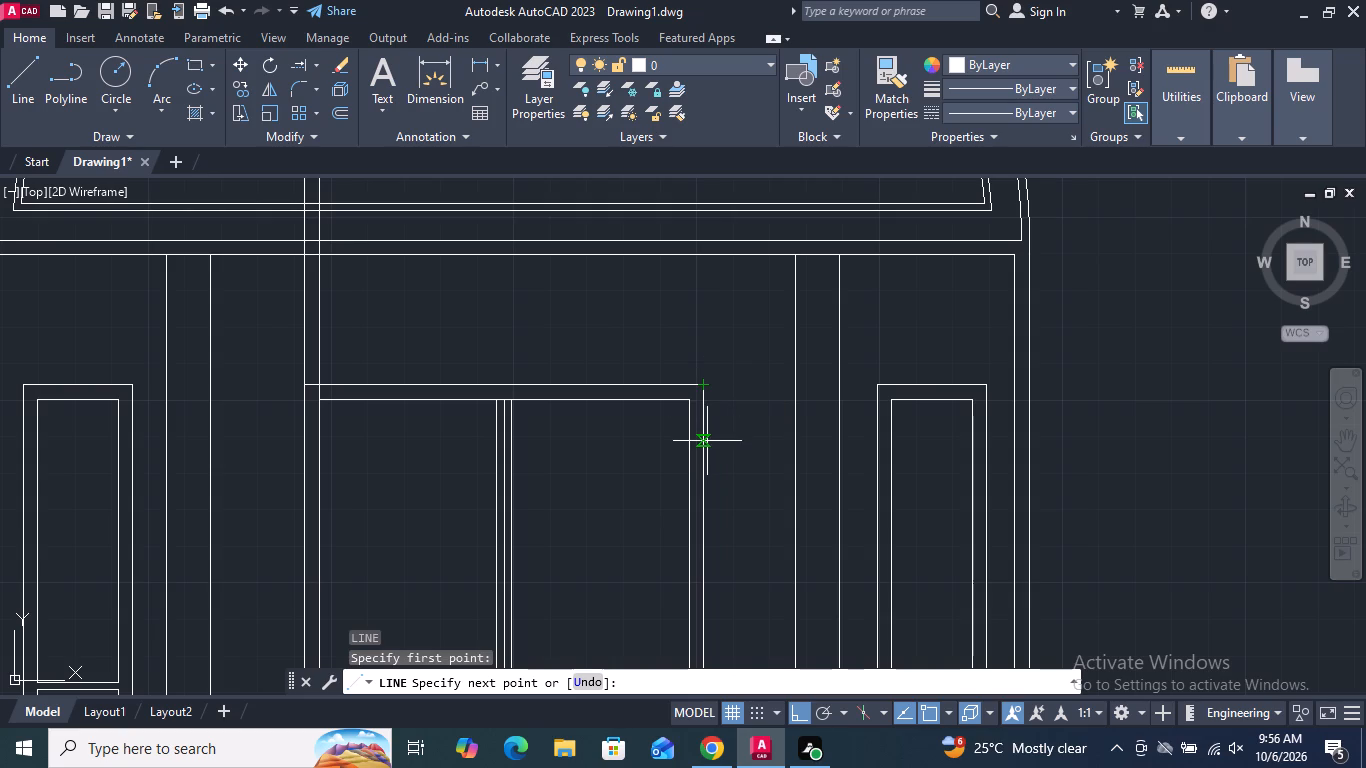
pyautogui.scroll(-3, 709, 469)
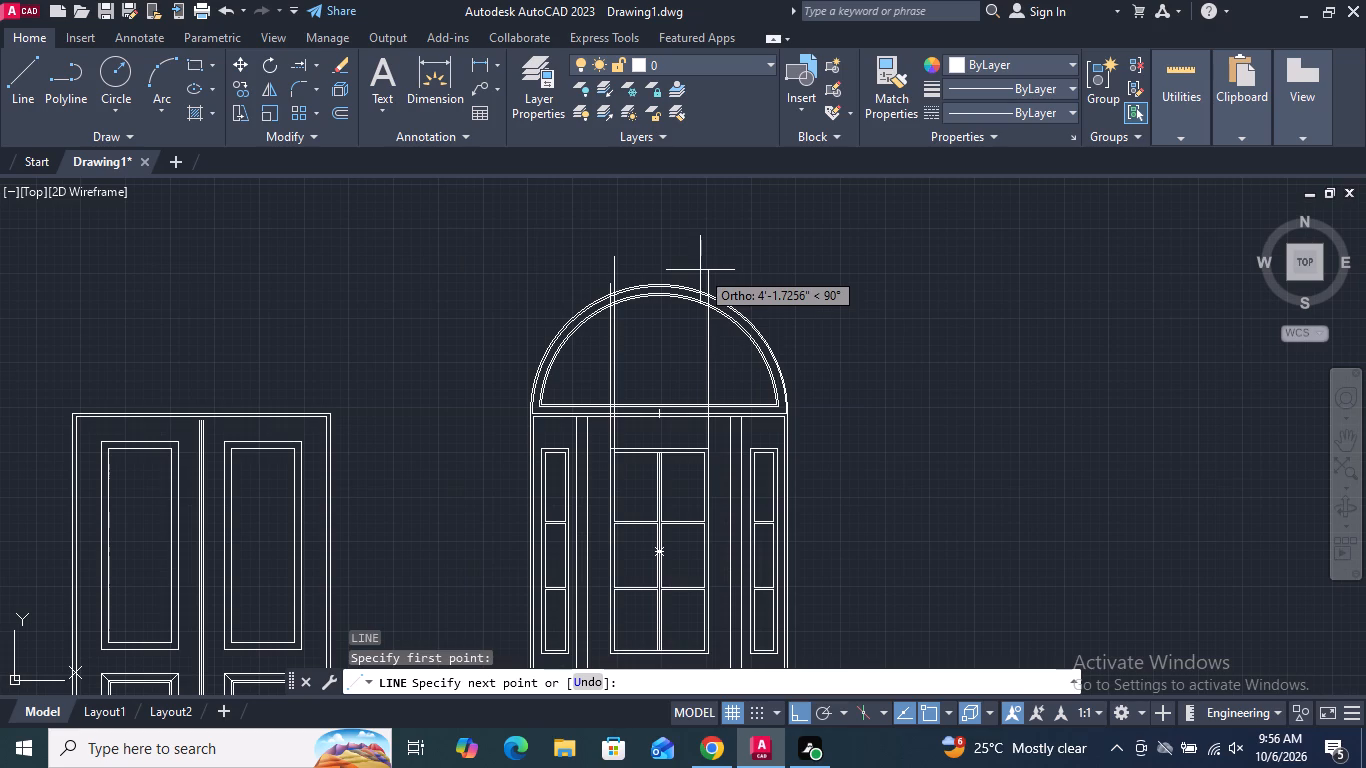
pyautogui.click(702, 264)
pyautogui.press('Return')
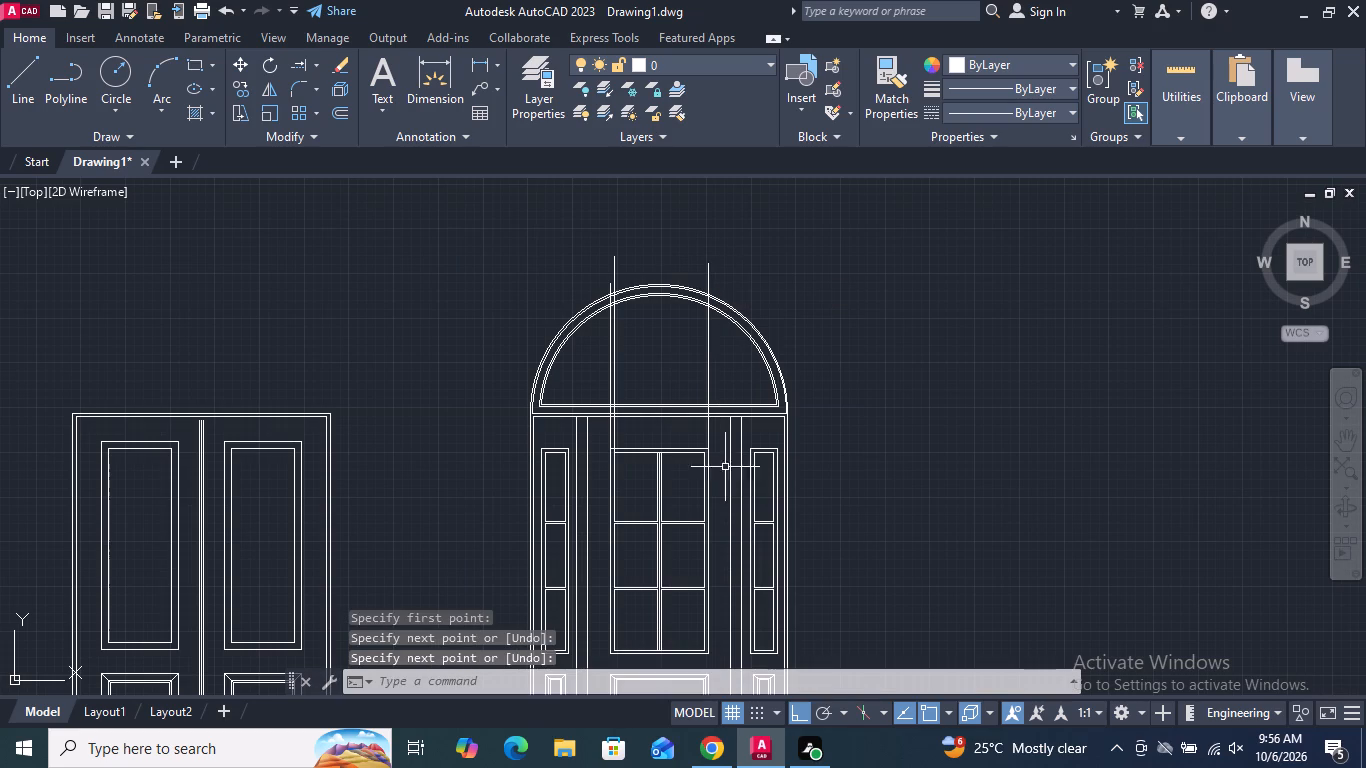
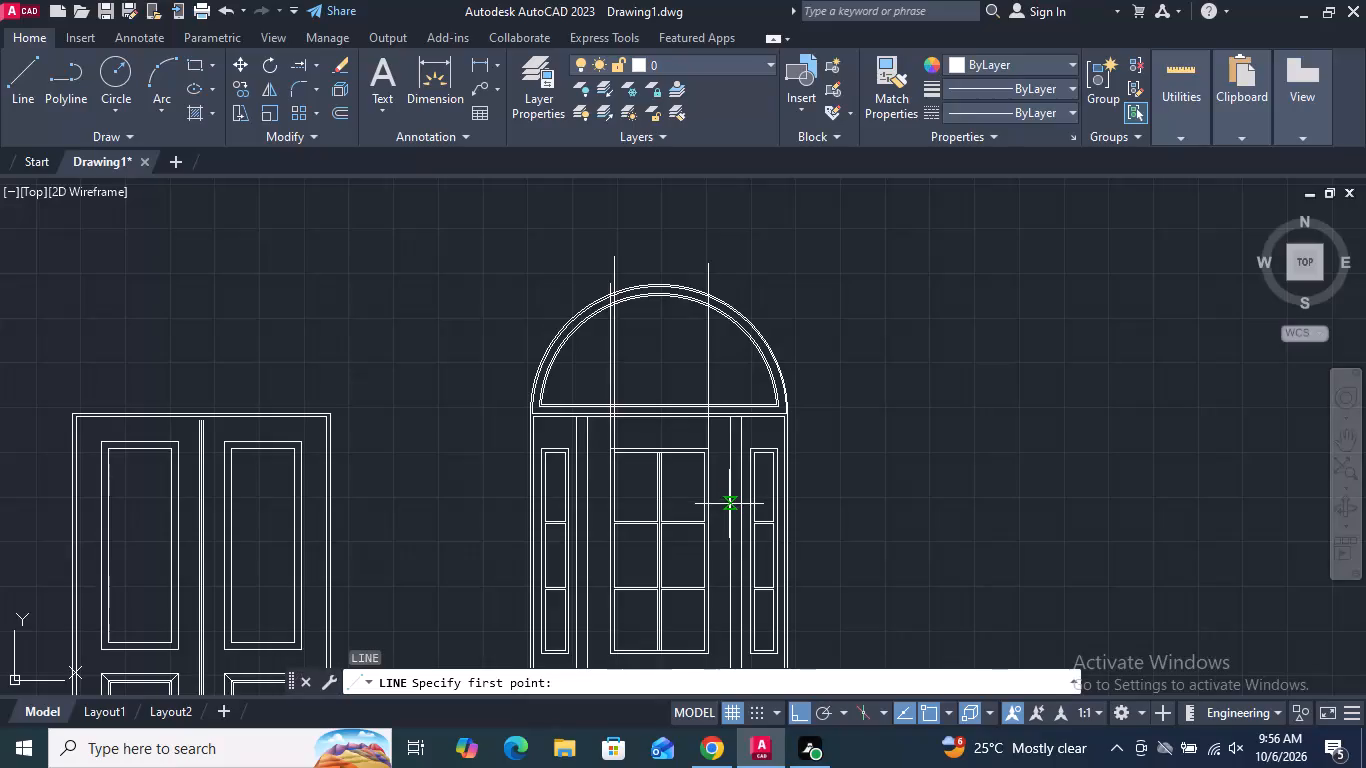
# Draw a vertical line, about 5'-5" long, from the glazed panel frame's inner top-right corner up past the outer arch.
pyautogui.scroll(2, 726, 502)
pyautogui.scroll(2, 643, 389)
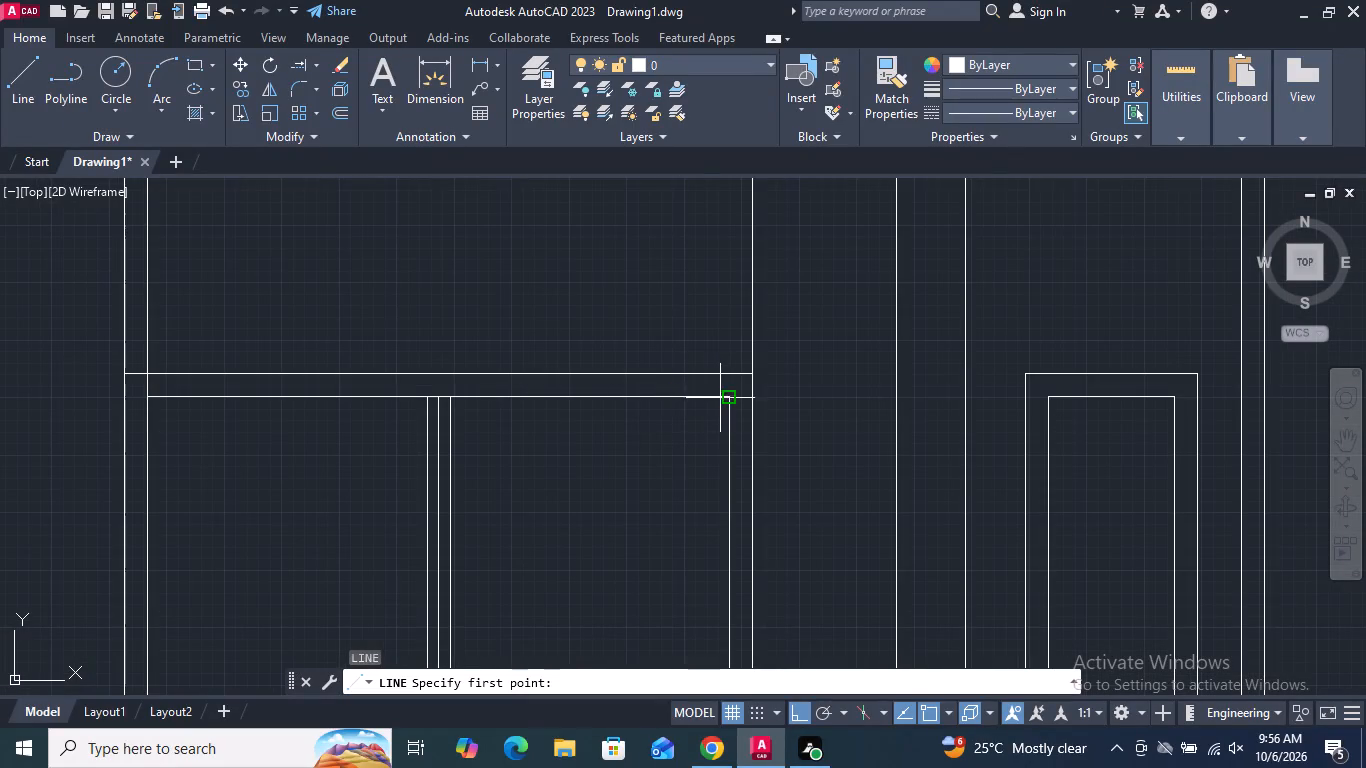
pyautogui.click(726, 395)
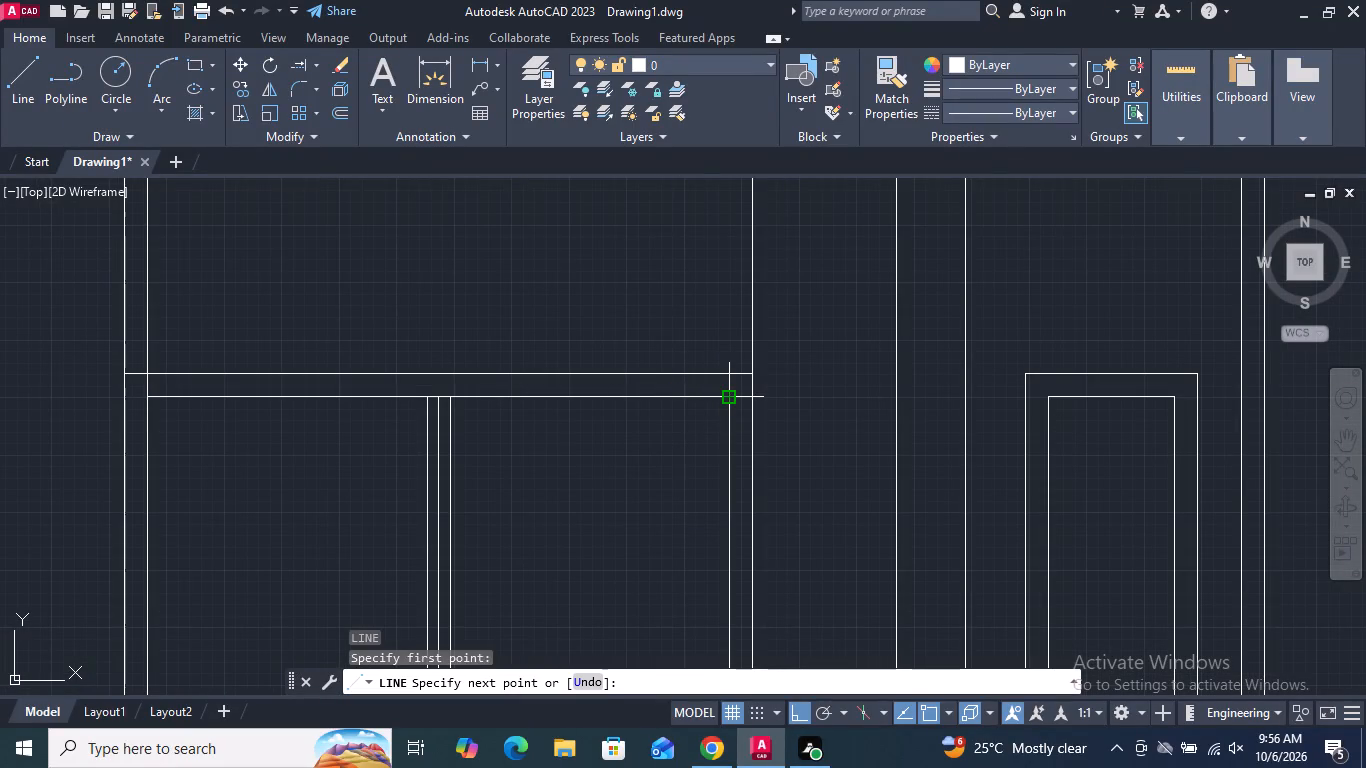
pyautogui.scroll(-3, 749, 452)
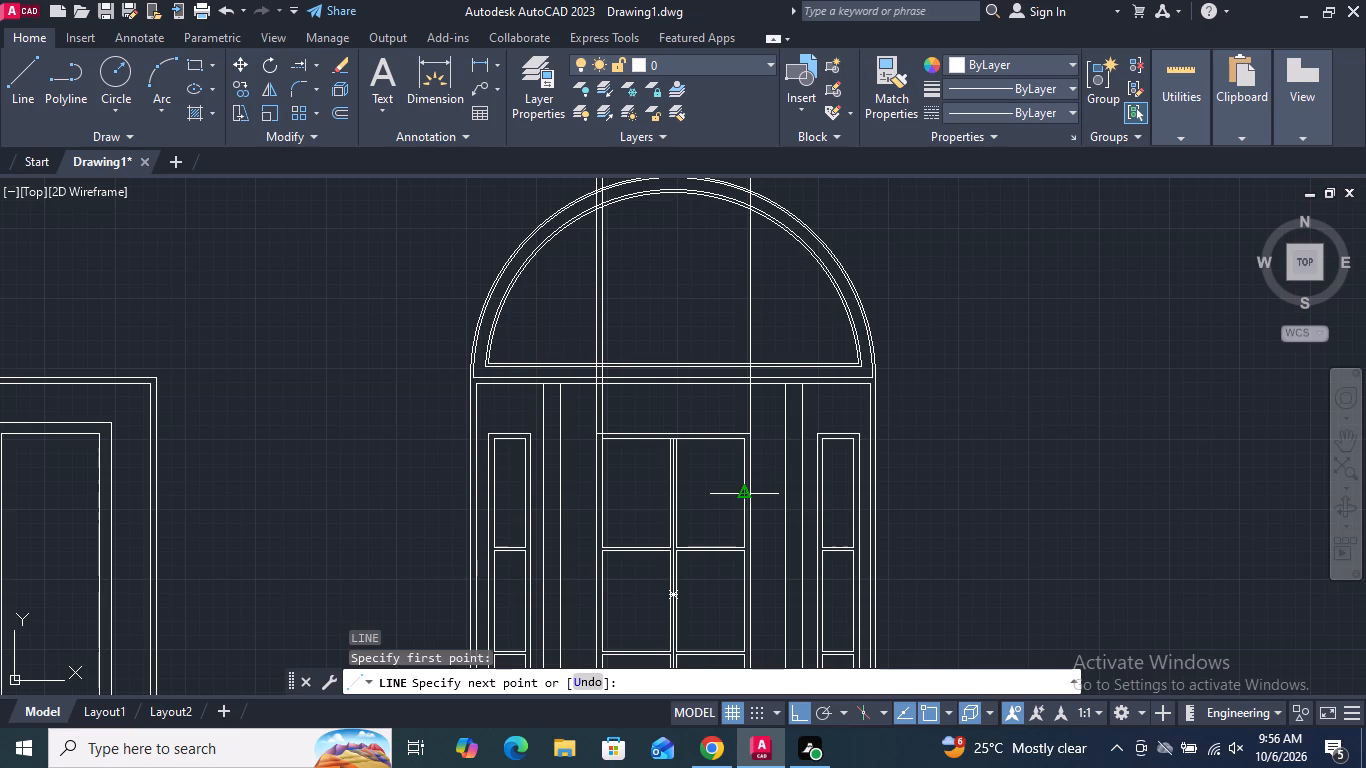
pyautogui.scroll(-2, 748, 493)
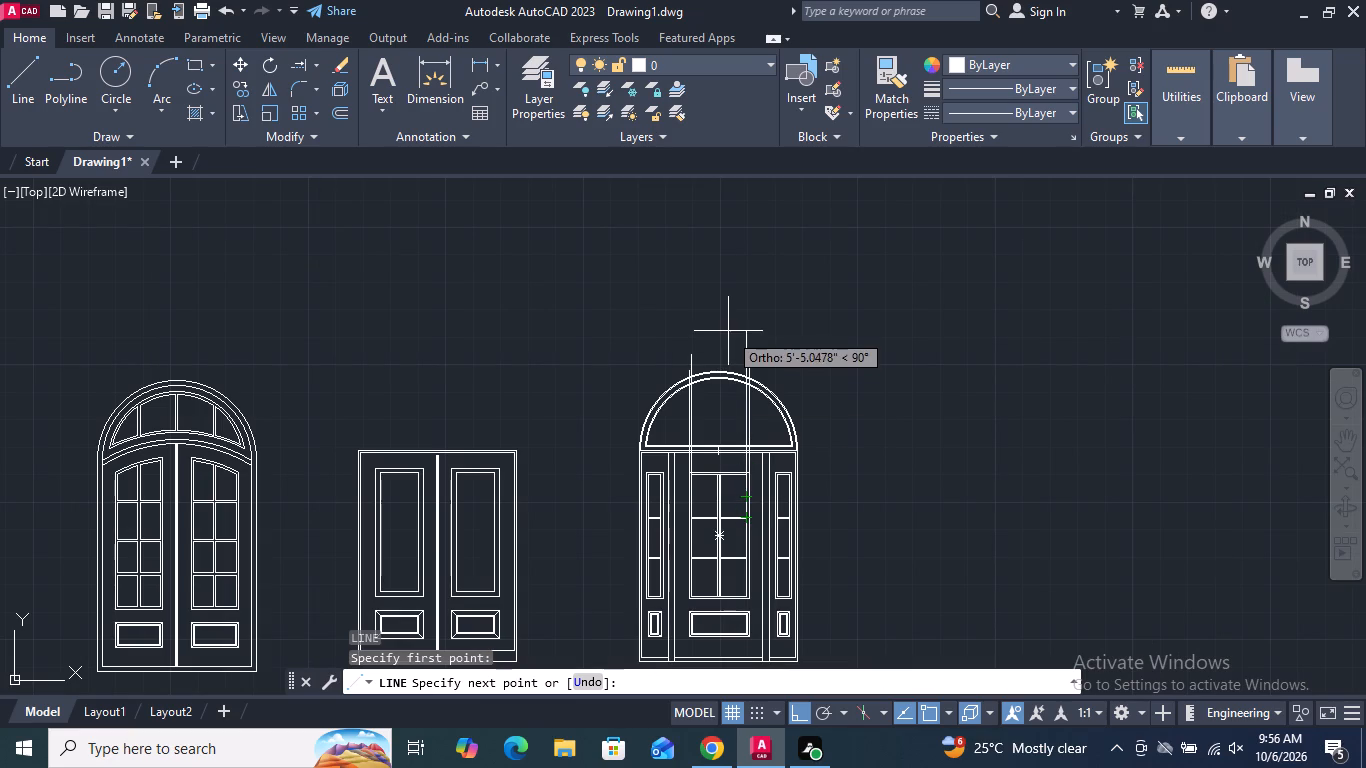
pyautogui.click(728, 330)
pyautogui.press('Return')
# Trim both pairs of vertical lines where they extend above the single door's outermost arch curve.
pyautogui.scroll(1, 424, 208)
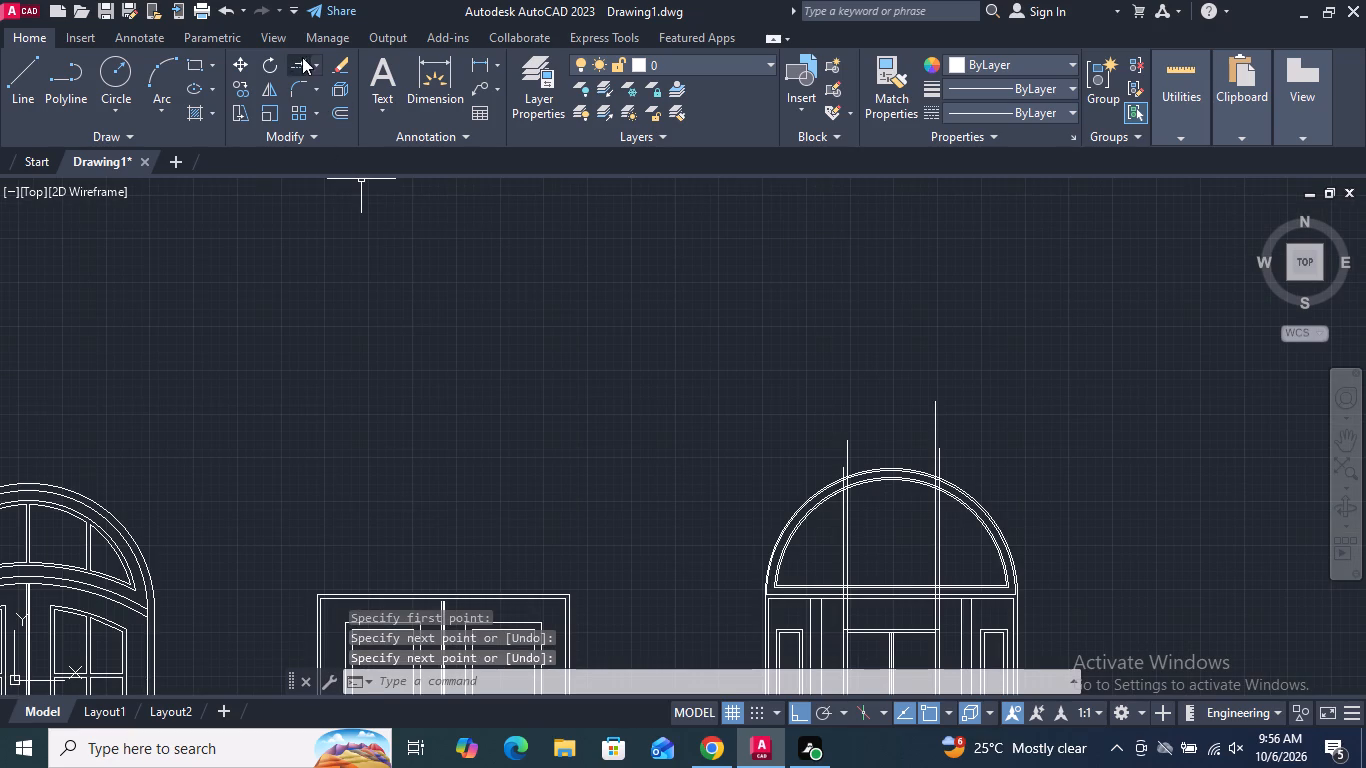
pyautogui.click(317, 65)
pyautogui.click(328, 109)
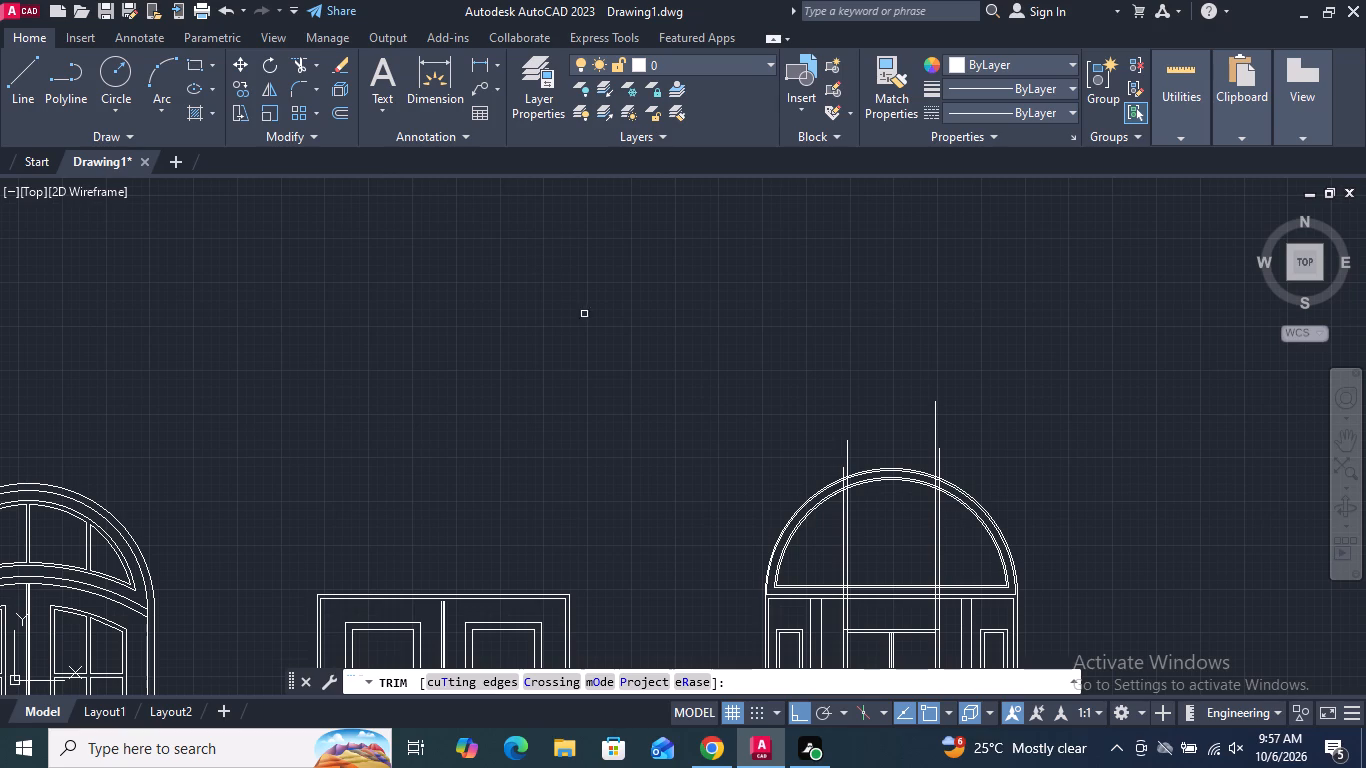
pyautogui.scroll(3, 827, 465)
pyautogui.moveTo(905, 483); pyautogui.dragTo(906, 483)
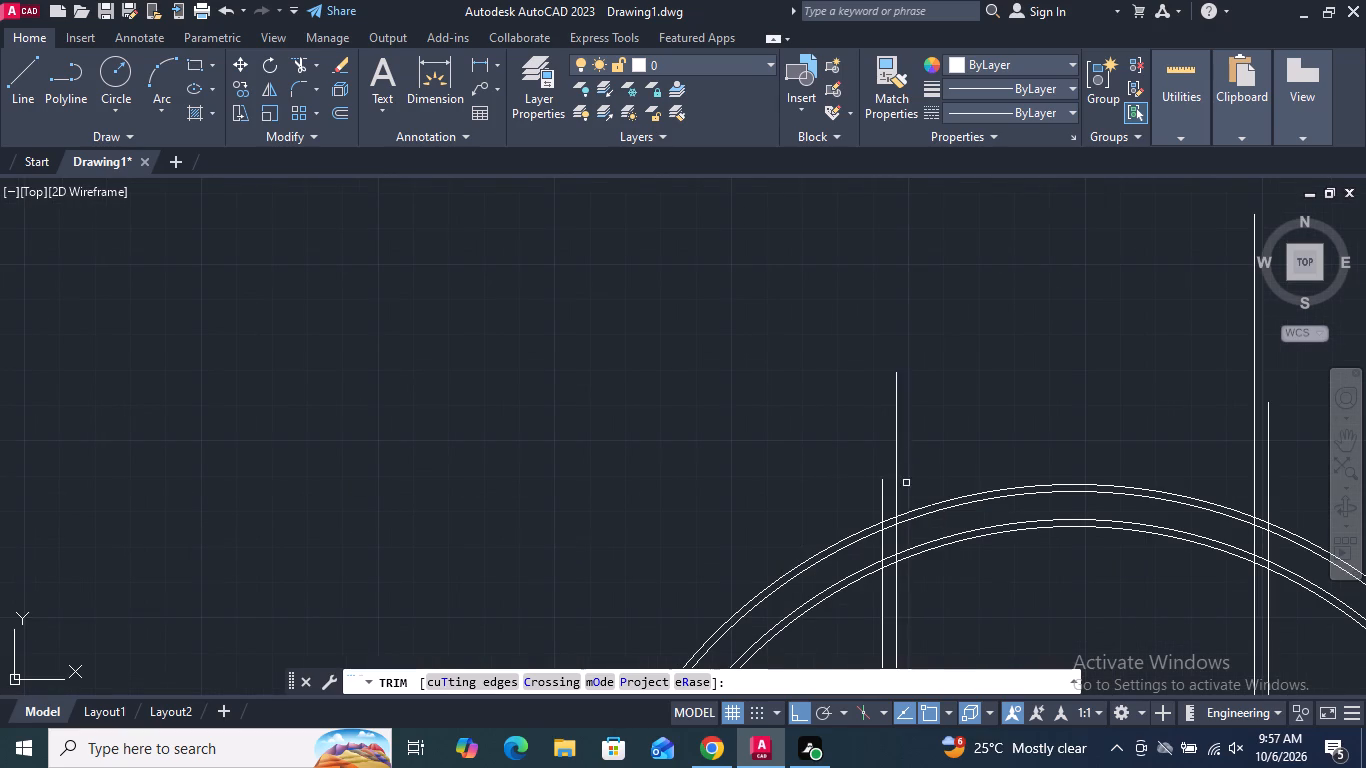
pyautogui.moveTo(906, 483); pyautogui.dragTo(856, 508)
pyautogui.scroll(-2, 767, 421)
pyautogui.scroll(2, 969, 433)
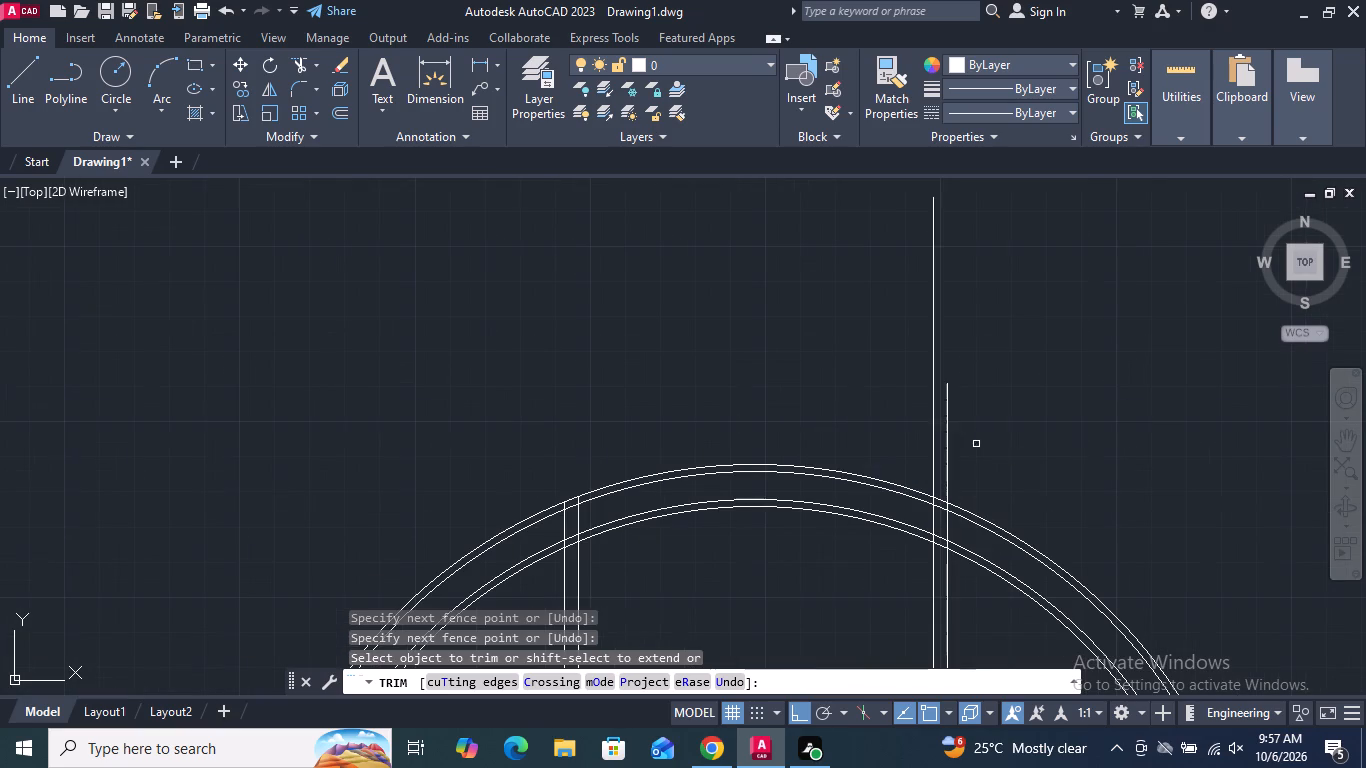
pyautogui.moveTo(991, 454); pyautogui.dragTo(906, 413)
# Trim the right-hand pair of vertical lines between the concentric arch curves, down to the innermost curve.
pyautogui.scroll(-1, 863, 321)
pyautogui.scroll(2, 901, 448)
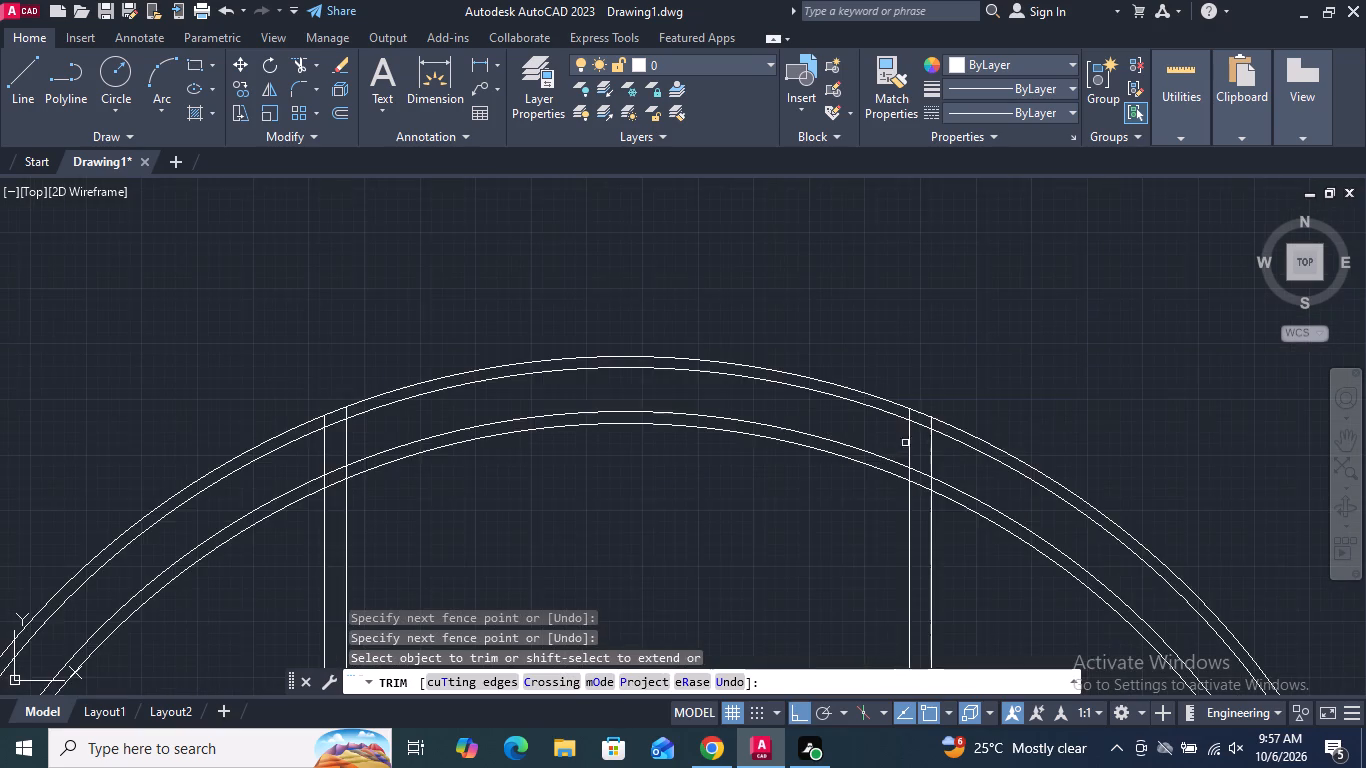
pyautogui.scroll(3, 924, 413)
pyautogui.moveTo(971, 449); pyautogui.dragTo(848, 409)
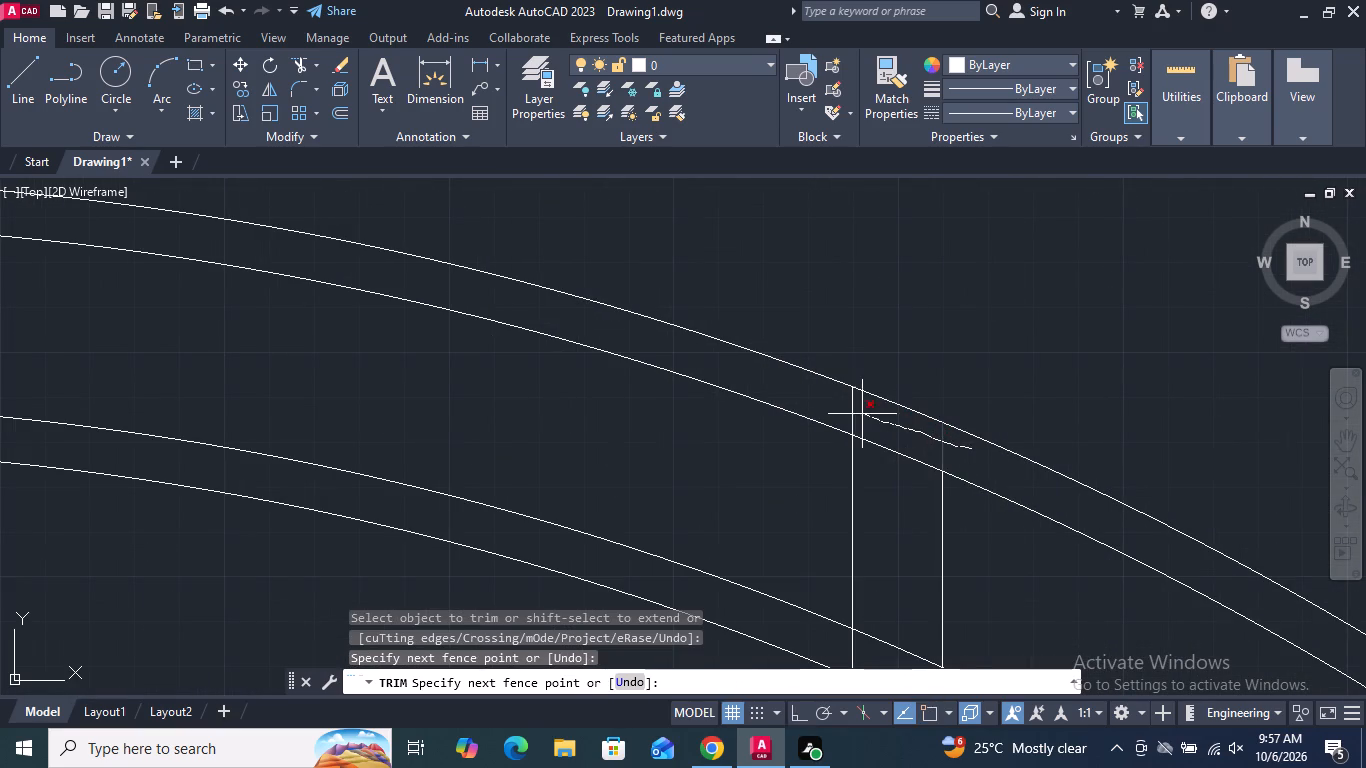
pyautogui.moveTo(848, 409); pyautogui.dragTo(831, 404)
pyautogui.scroll(-2, 905, 269)
pyautogui.scroll(1, 903, 365)
pyautogui.moveTo(945, 406); pyautogui.dragTo(855, 386)
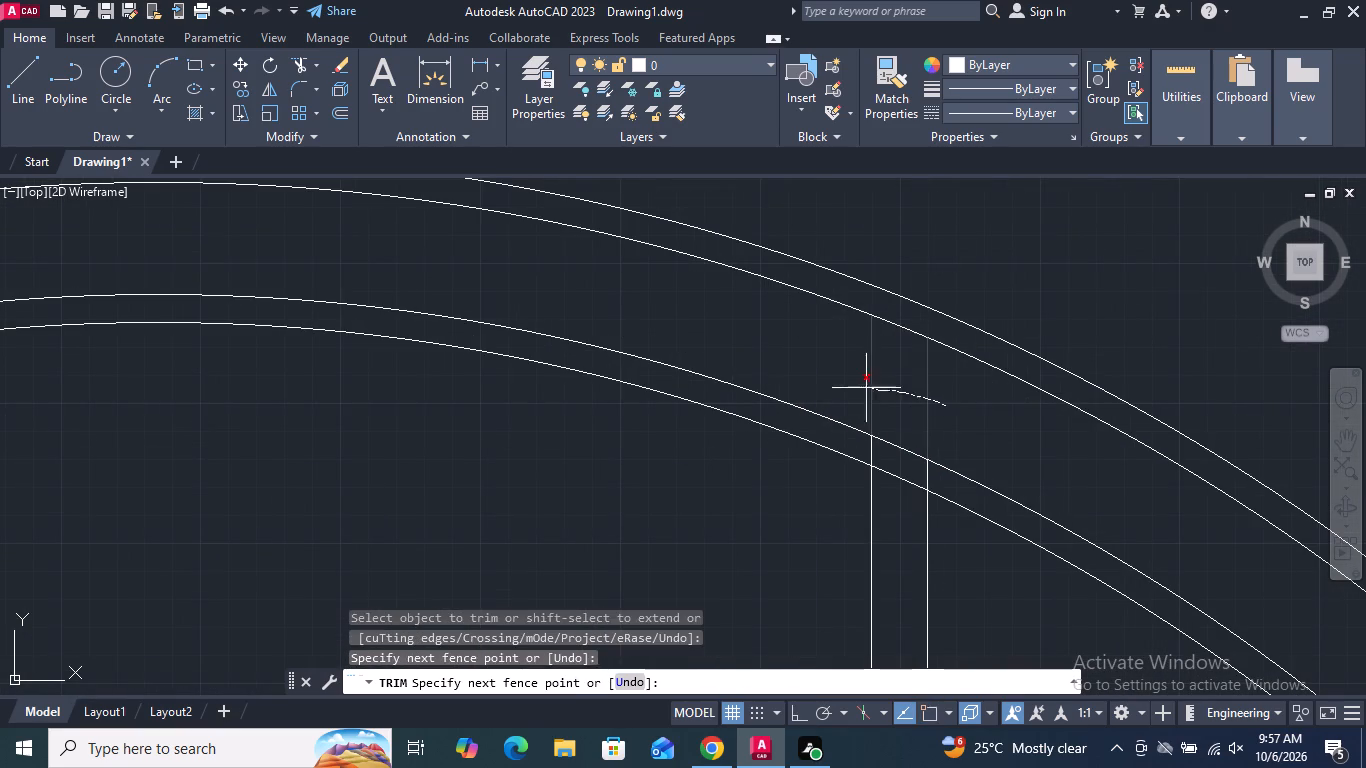
pyautogui.moveTo(855, 386); pyautogui.dragTo(831, 377)
pyautogui.scroll(-3, 916, 255)
pyautogui.scroll(5, 912, 308)
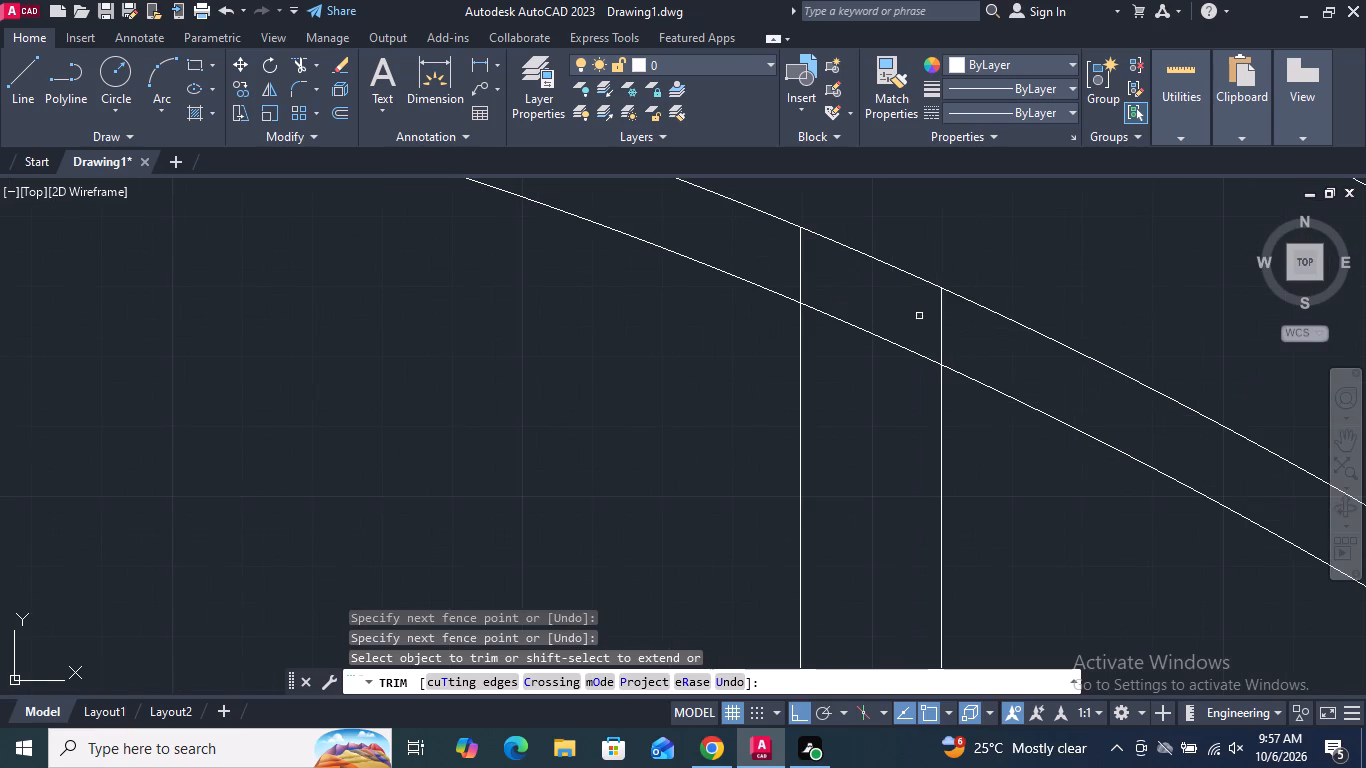
pyautogui.moveTo(962, 332); pyautogui.dragTo(774, 269)
# Trim the left-hand pair of vertical lines between the concentric arch curves, down to the innermost curve.
pyautogui.scroll(-4, 780, 265)
pyautogui.scroll(-3, 877, 231)
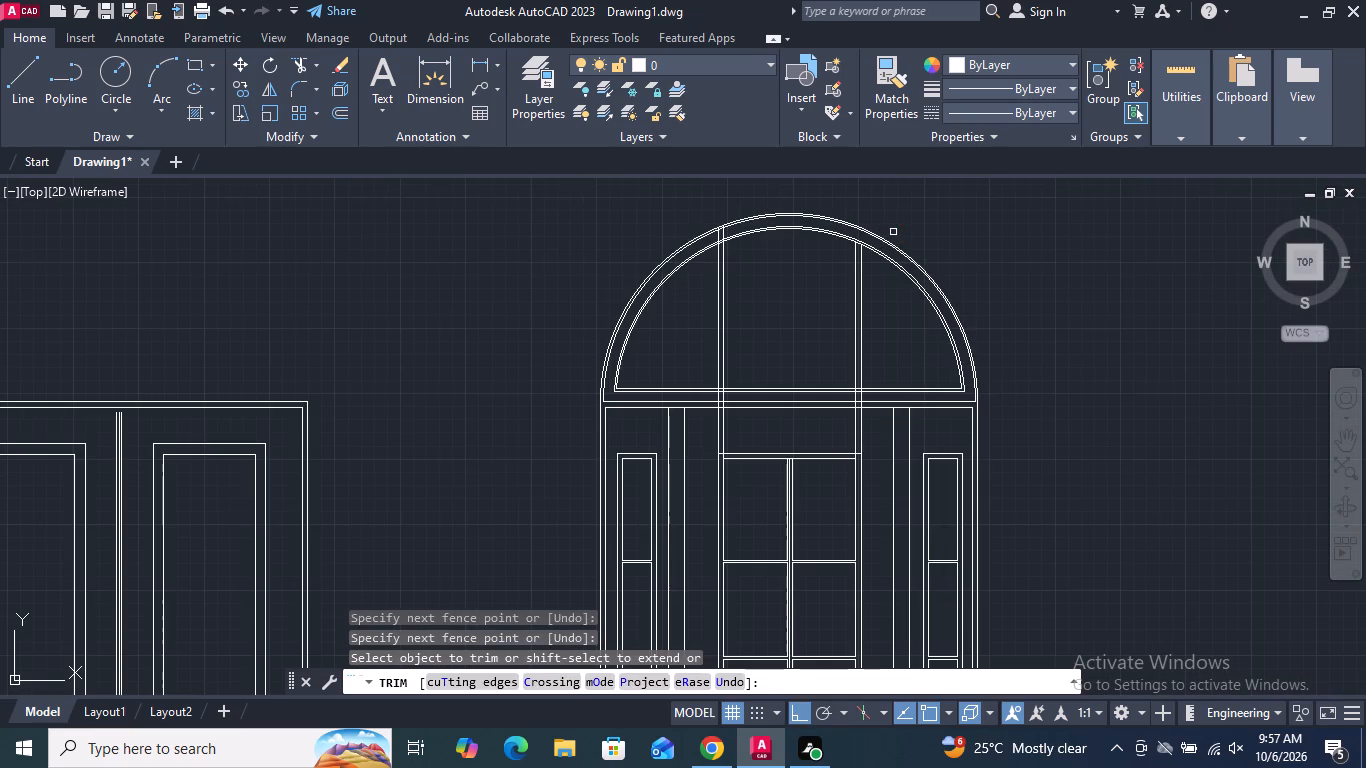
pyautogui.scroll(8, 726, 220)
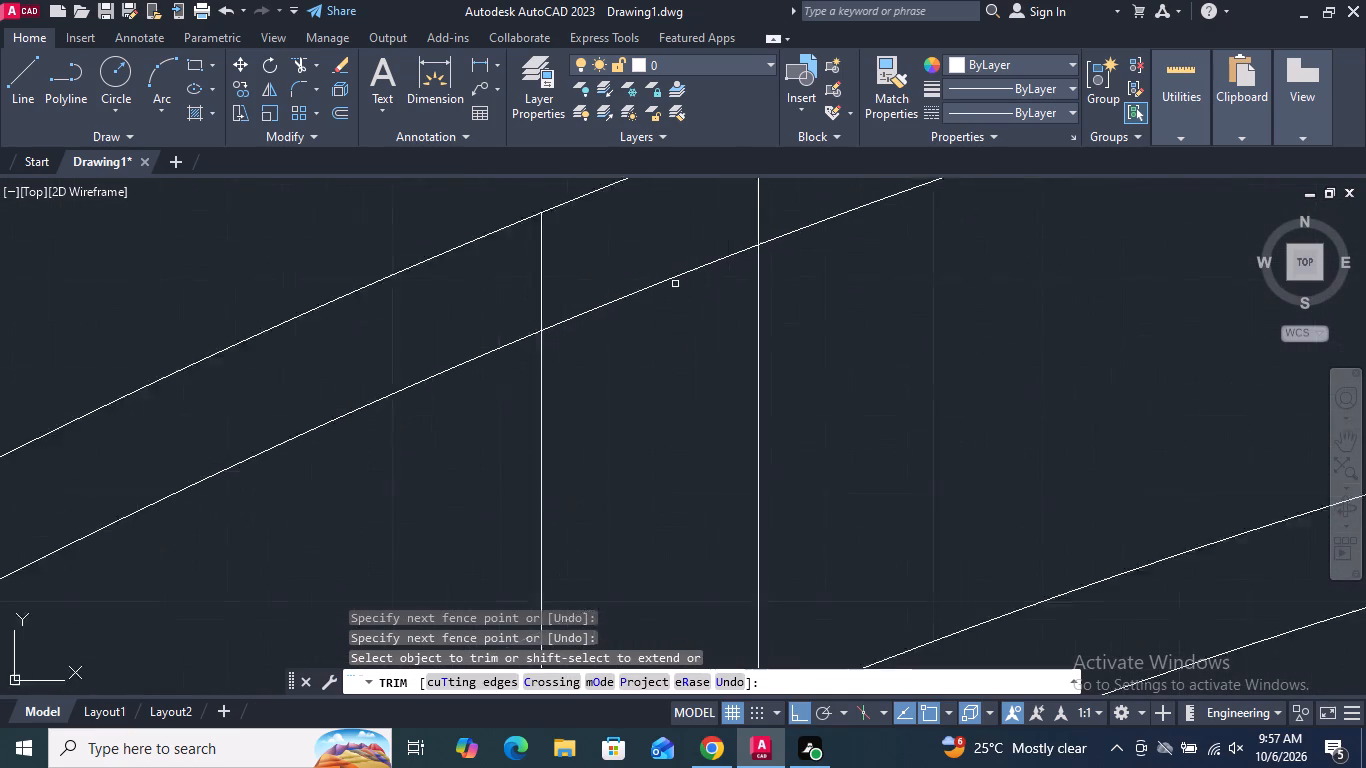
pyautogui.moveTo(766, 208); pyautogui.dragTo(514, 271)
pyautogui.scroll(-3, 632, 255)
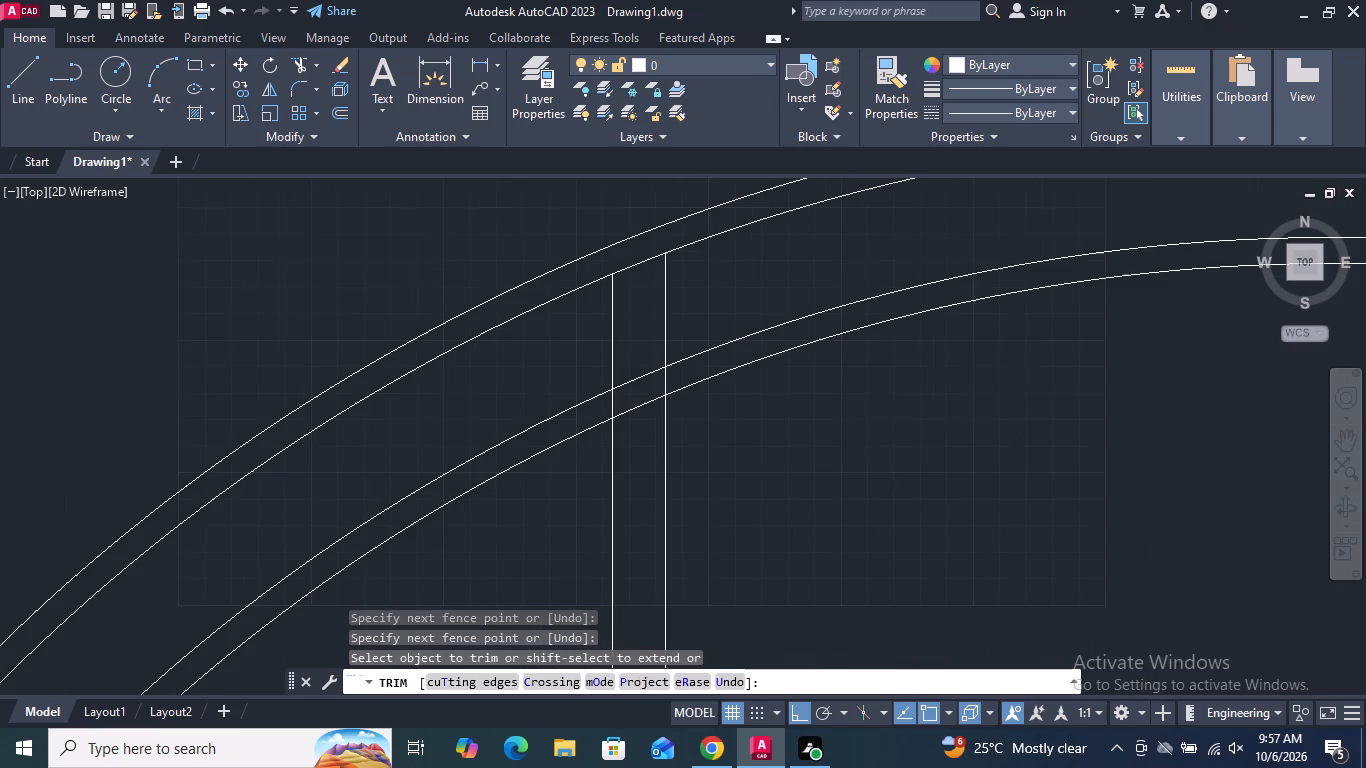
pyautogui.moveTo(691, 289); pyautogui.dragTo(532, 344)
pyautogui.scroll(-2, 562, 336)
pyautogui.scroll(4, 596, 372)
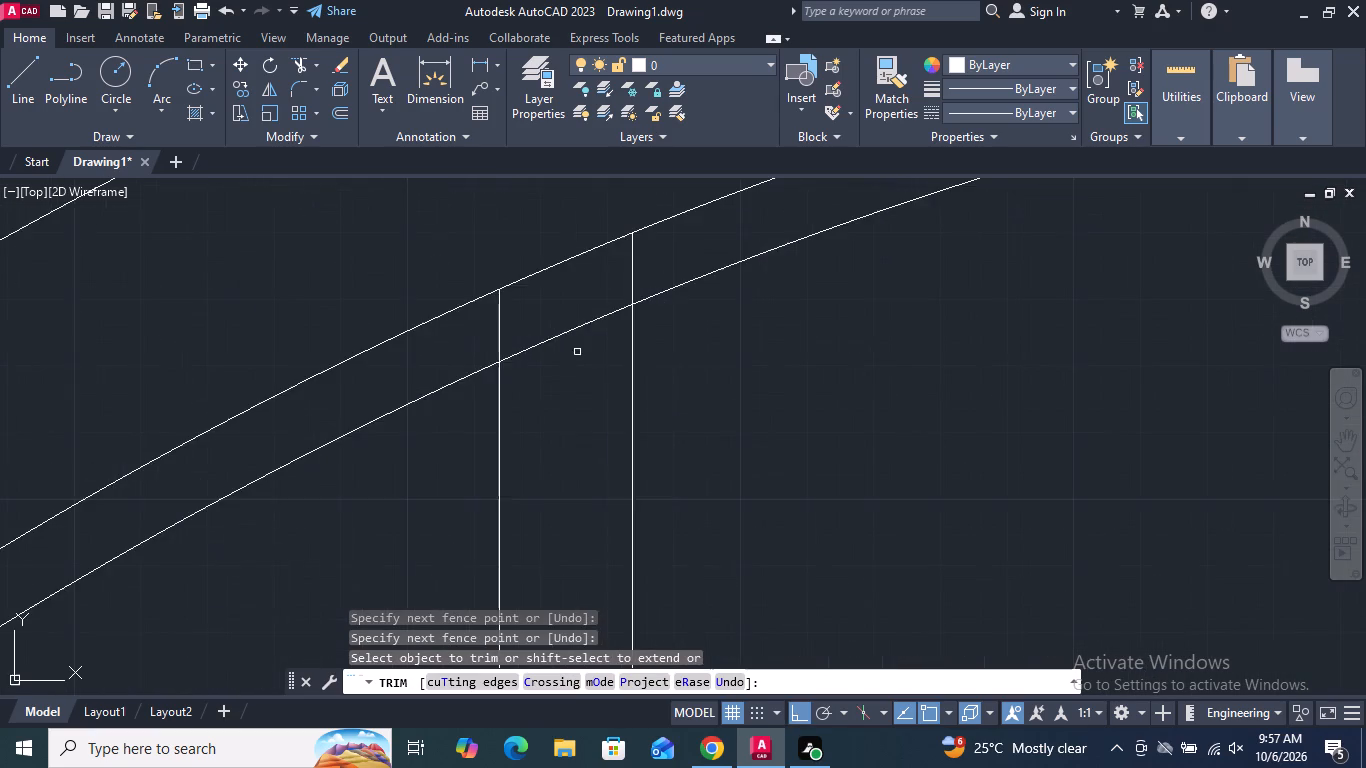
pyautogui.scroll(2, 539, 318)
pyautogui.moveTo(413, 345); pyautogui.dragTo(783, 221)
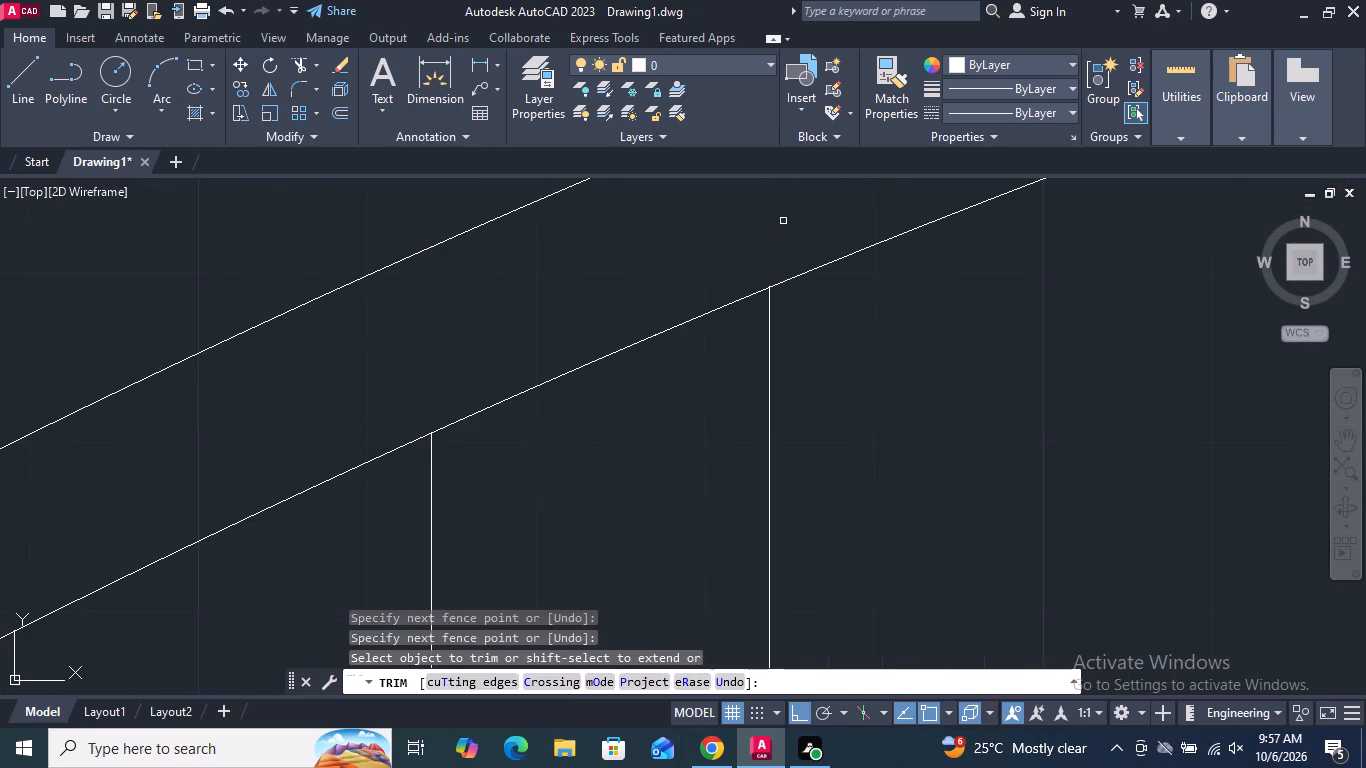
# Trim both vertical pairs between the arch's two base lines and from there to the horizontal line directly below.
pyautogui.scroll(-4, 783, 221)
pyautogui.scroll(-4, 857, 315)
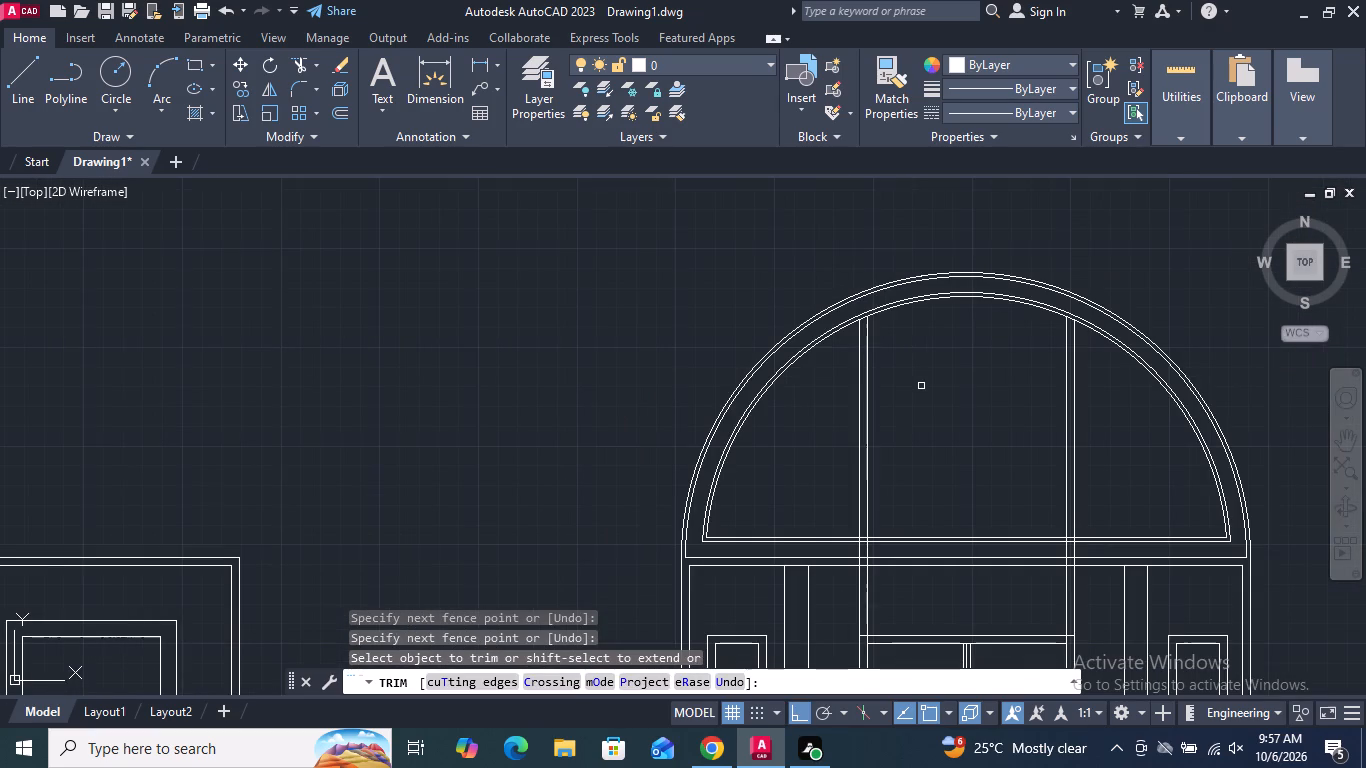
pyautogui.moveTo(921, 386); pyautogui.dragTo(892, 256, button='middle')
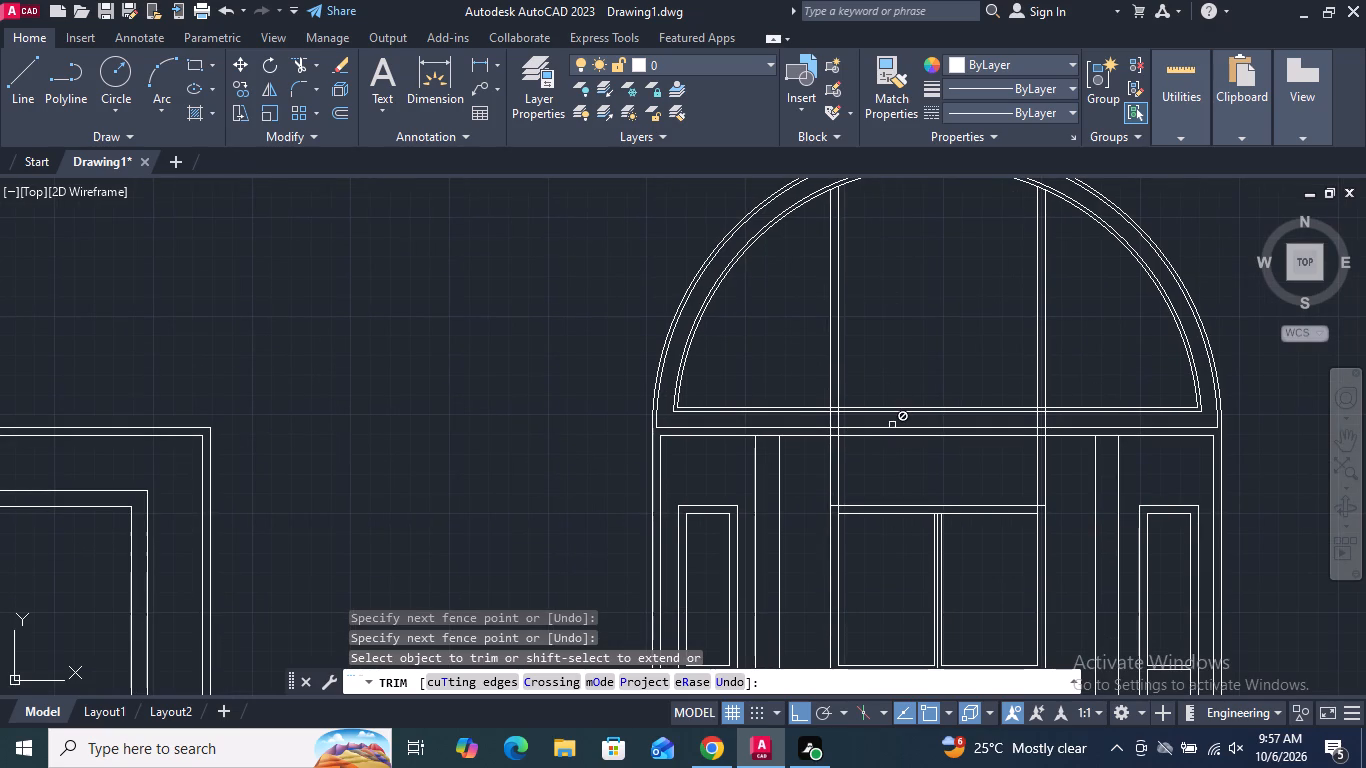
pyautogui.scroll(7, 826, 408)
pyautogui.moveTo(828, 408); pyautogui.dragTo(1099, 395)
pyautogui.scroll(-6, 928, 446)
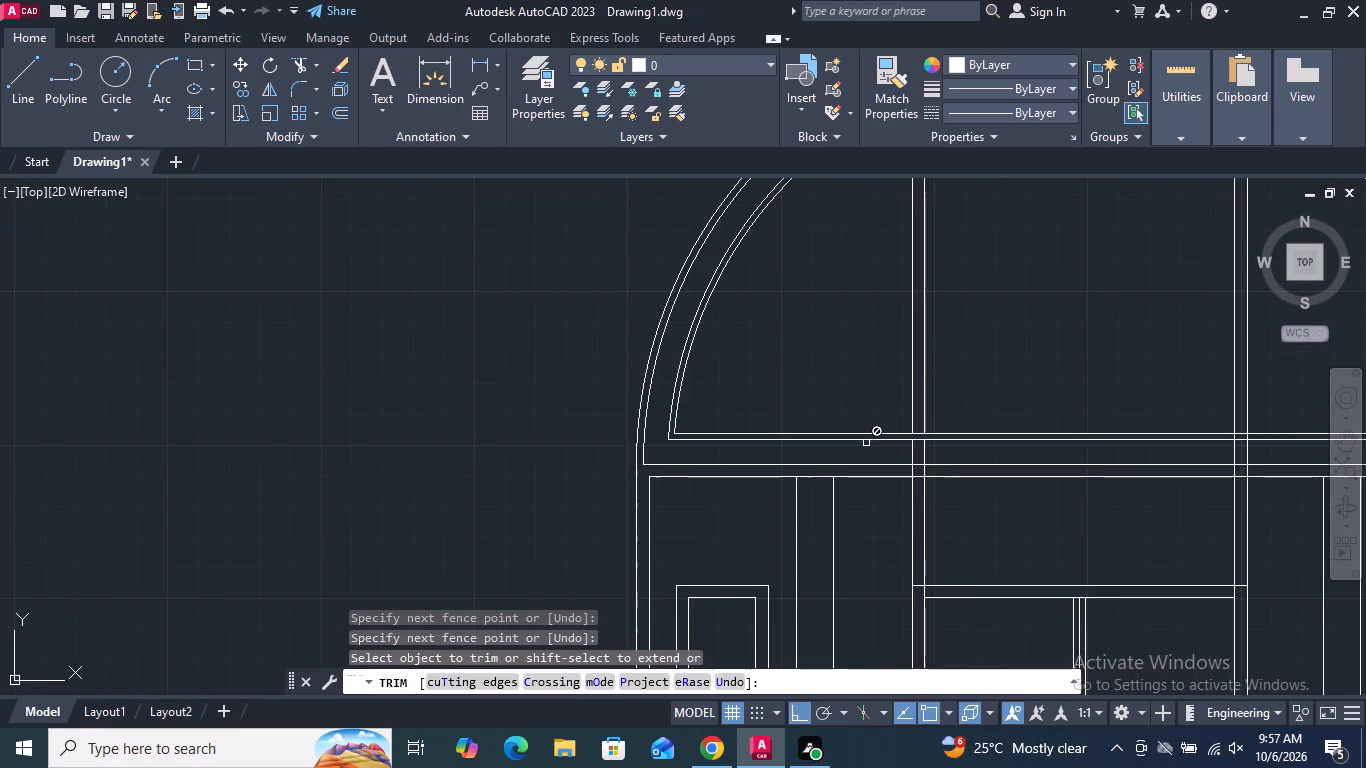
pyautogui.scroll(-1, 866, 443)
pyautogui.scroll(6, 1092, 427)
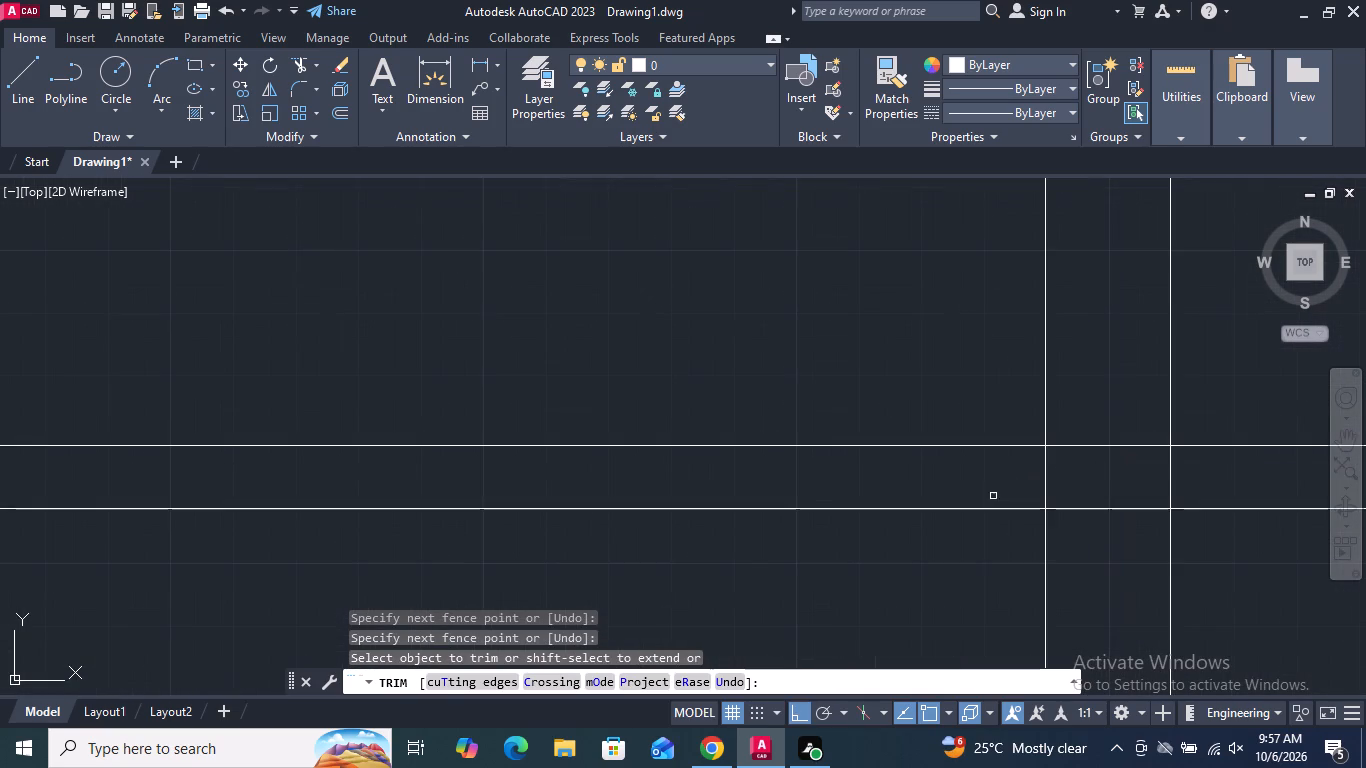
pyautogui.moveTo(992, 496); pyautogui.dragTo(1222, 474)
pyautogui.scroll(-4, 1222, 474)
pyautogui.scroll(-2, 1018, 368)
pyautogui.scroll(2, 1090, 415)
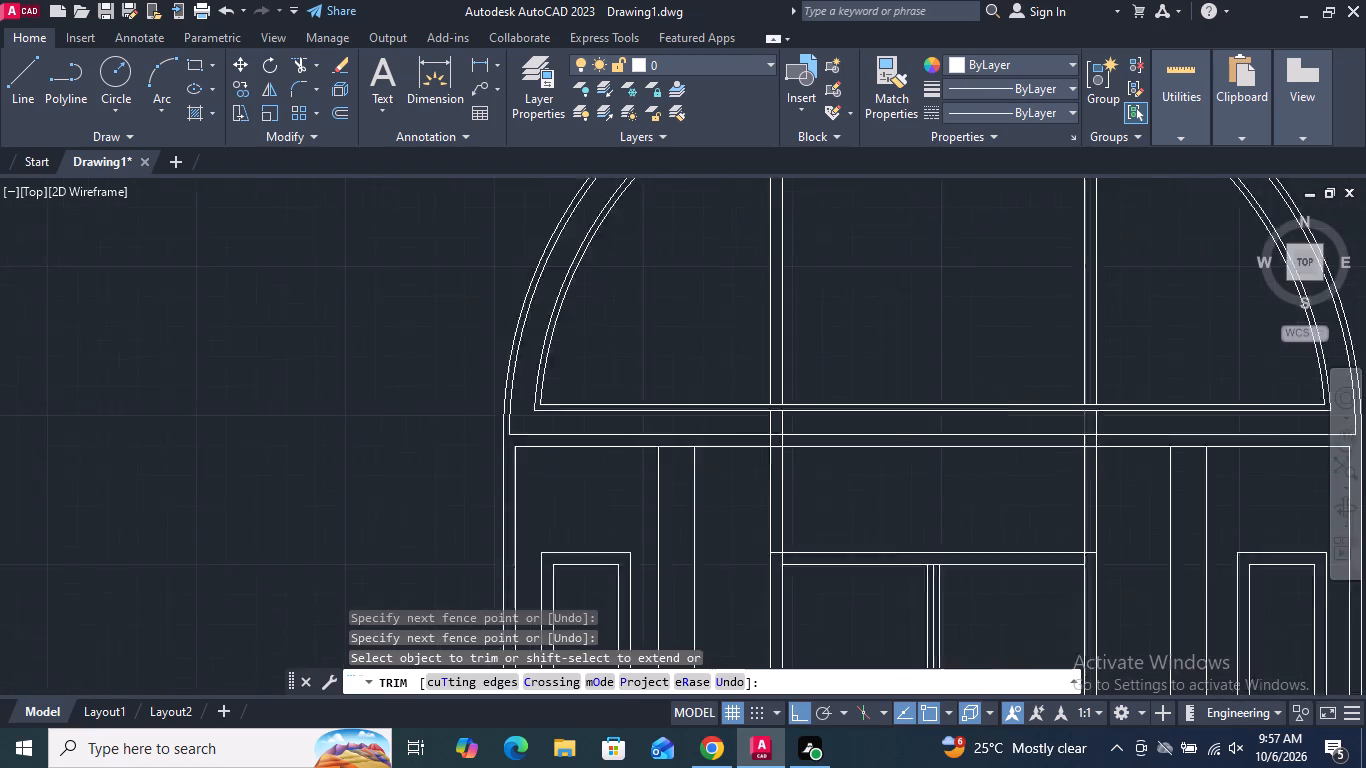
pyautogui.scroll(2, 1091, 414)
pyautogui.moveTo(1132, 425); pyautogui.dragTo(1015, 445)
pyautogui.scroll(-4, 1015, 444)
pyautogui.scroll(2, 853, 432)
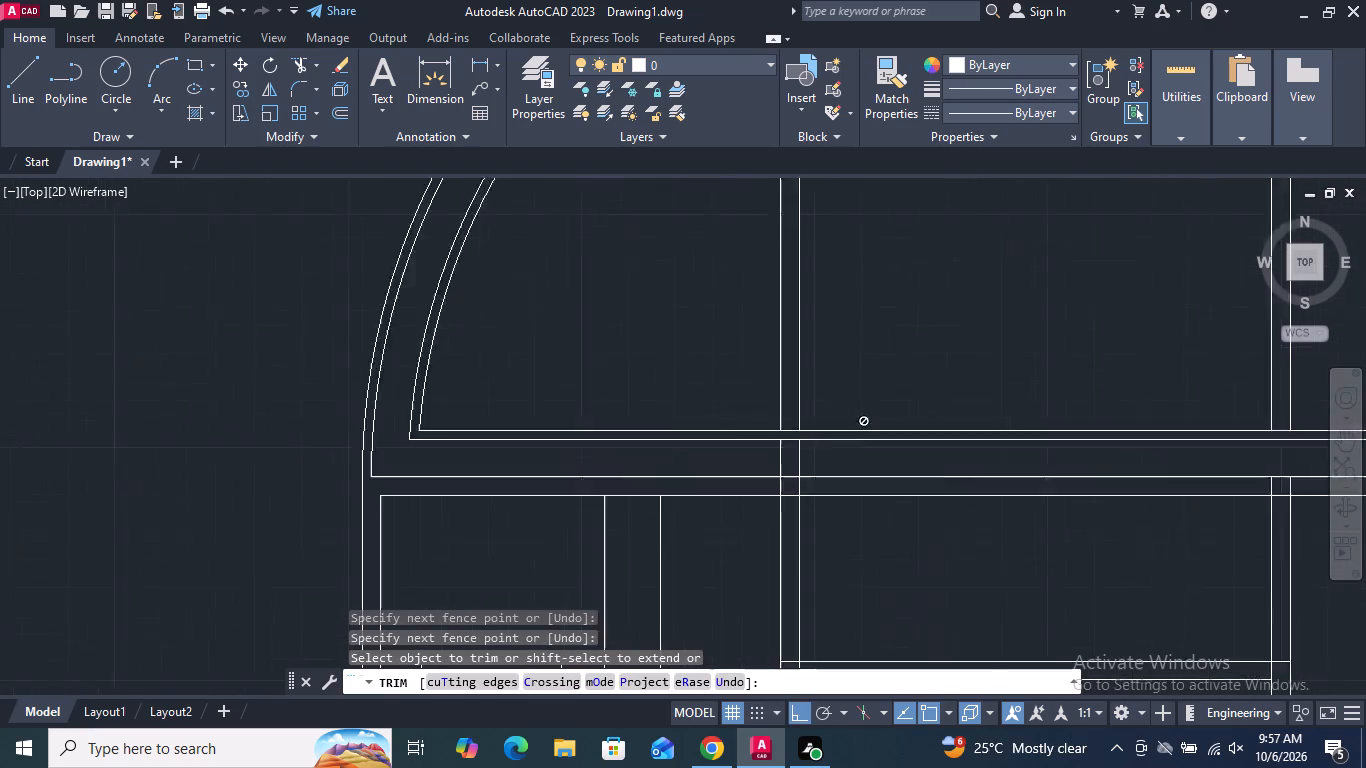
pyautogui.scroll(4, 853, 432)
pyautogui.moveTo(790, 496); pyautogui.dragTo(371, 497)
# Trim both vertical pairs between the door's head lines and down to the top of the glazed panel frame.
pyautogui.scroll(-5, 371, 497)
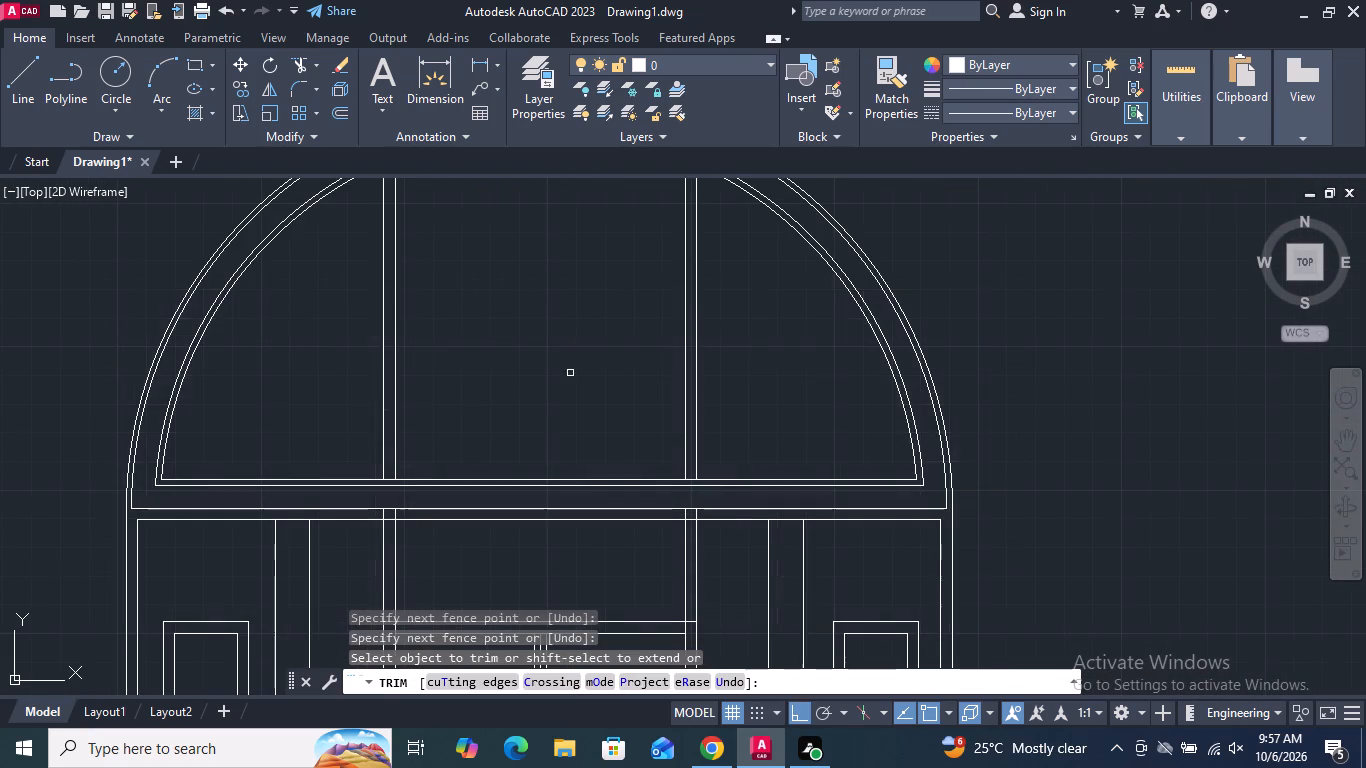
pyautogui.scroll(4, 372, 530)
pyautogui.moveTo(413, 450); pyautogui.dragTo(542, 448)
pyautogui.scroll(-4, 545, 447)
pyautogui.scroll(3, 841, 448)
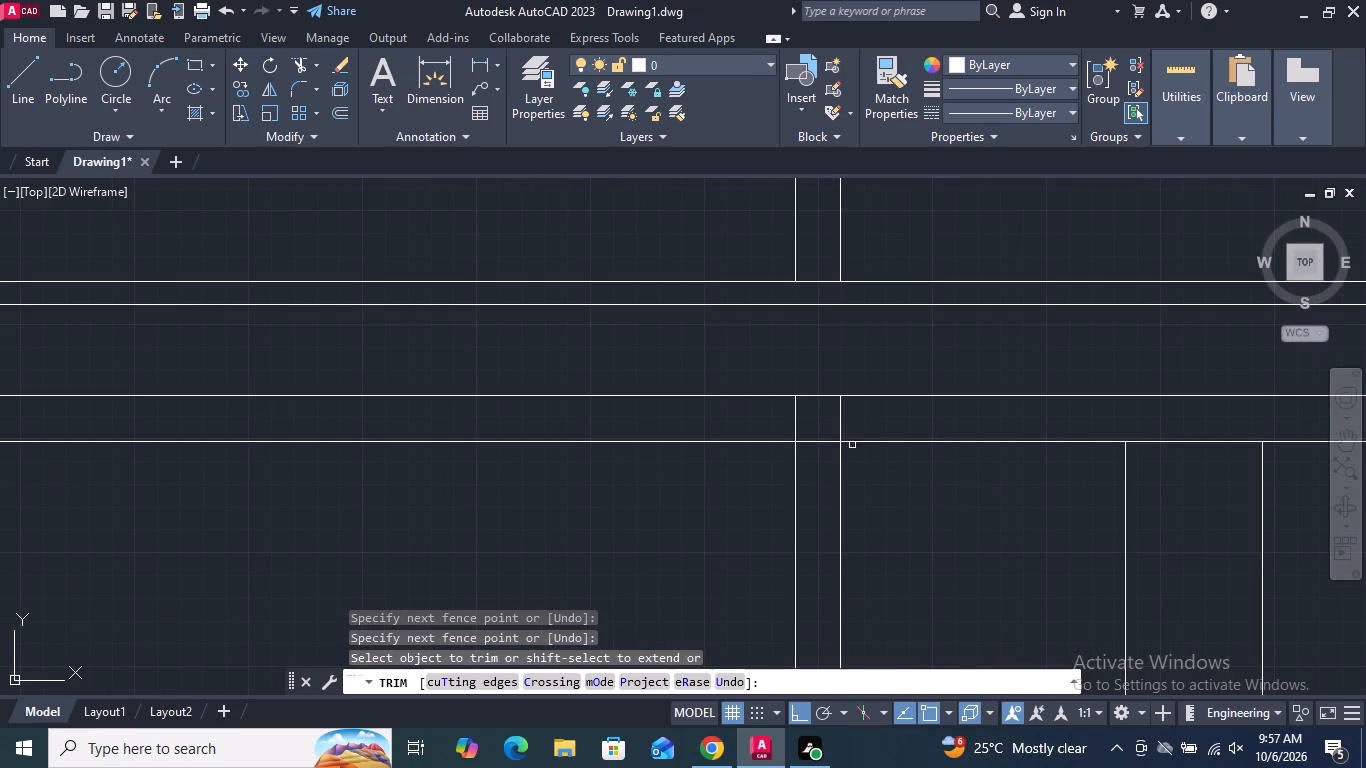
pyautogui.moveTo(858, 417); pyautogui.dragTo(784, 420)
pyautogui.scroll(-3, 806, 394)
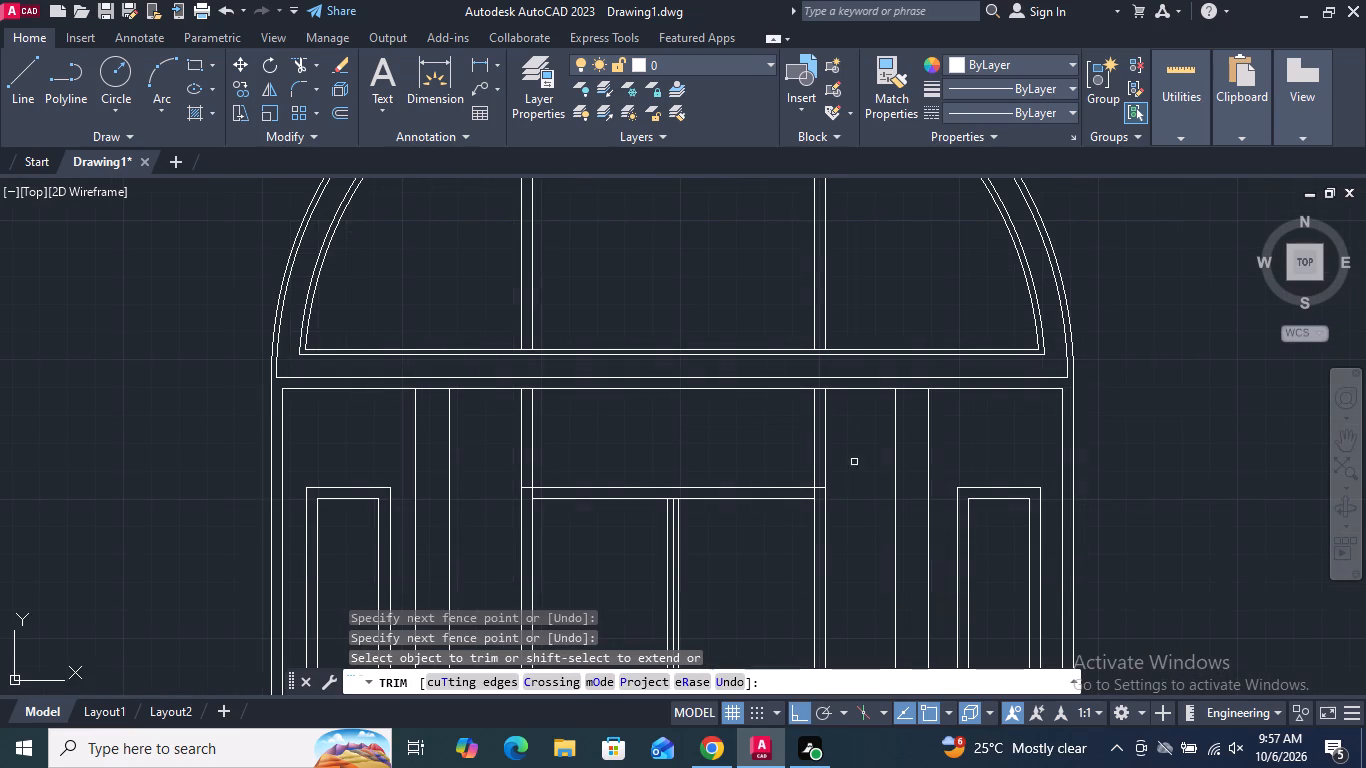
pyautogui.moveTo(854, 461); pyautogui.dragTo(767, 464)
pyautogui.moveTo(696, 466); pyautogui.dragTo(506, 464)
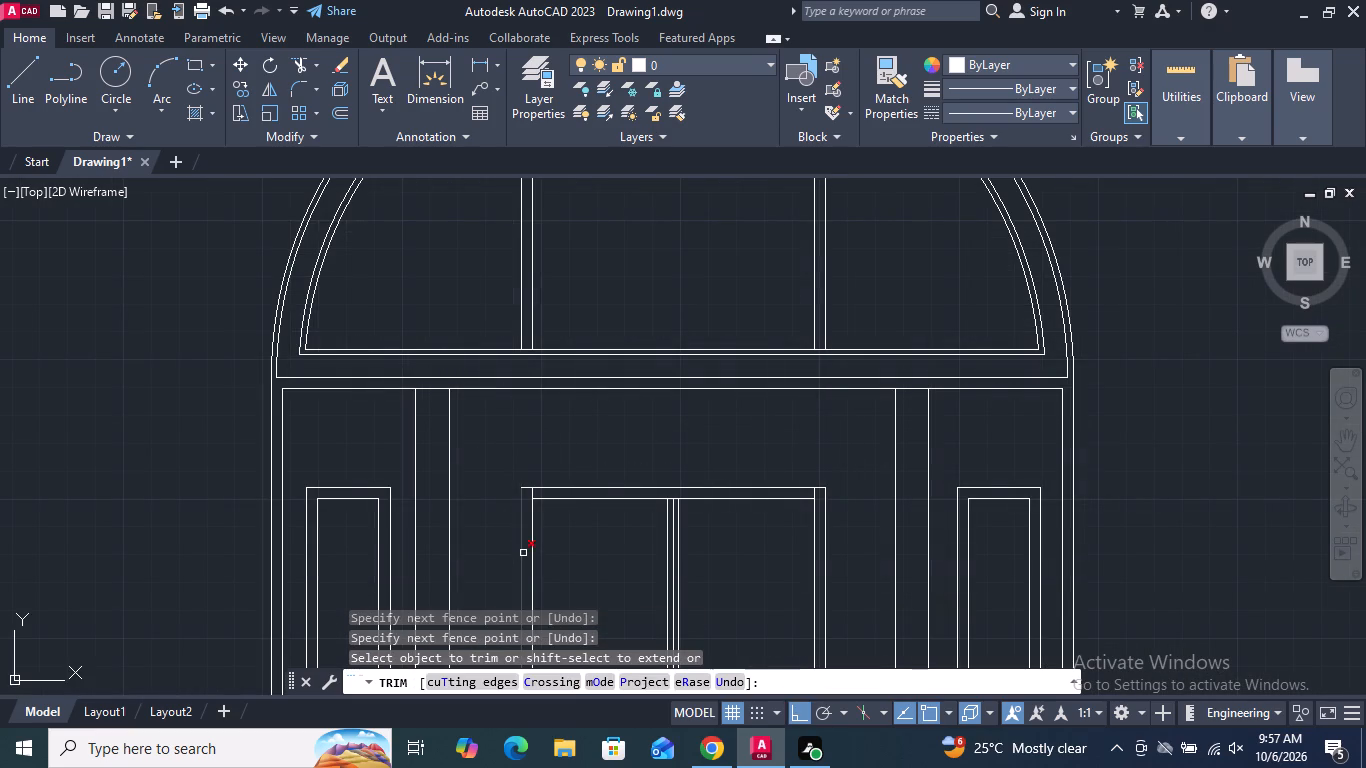
# Trim the leftover line stubs between the outer and inner edges at both top corners of the glazed panel frame.
pyautogui.scroll(3, 523, 535)
pyautogui.moveTo(561, 381); pyautogui.dragTo(544, 384)
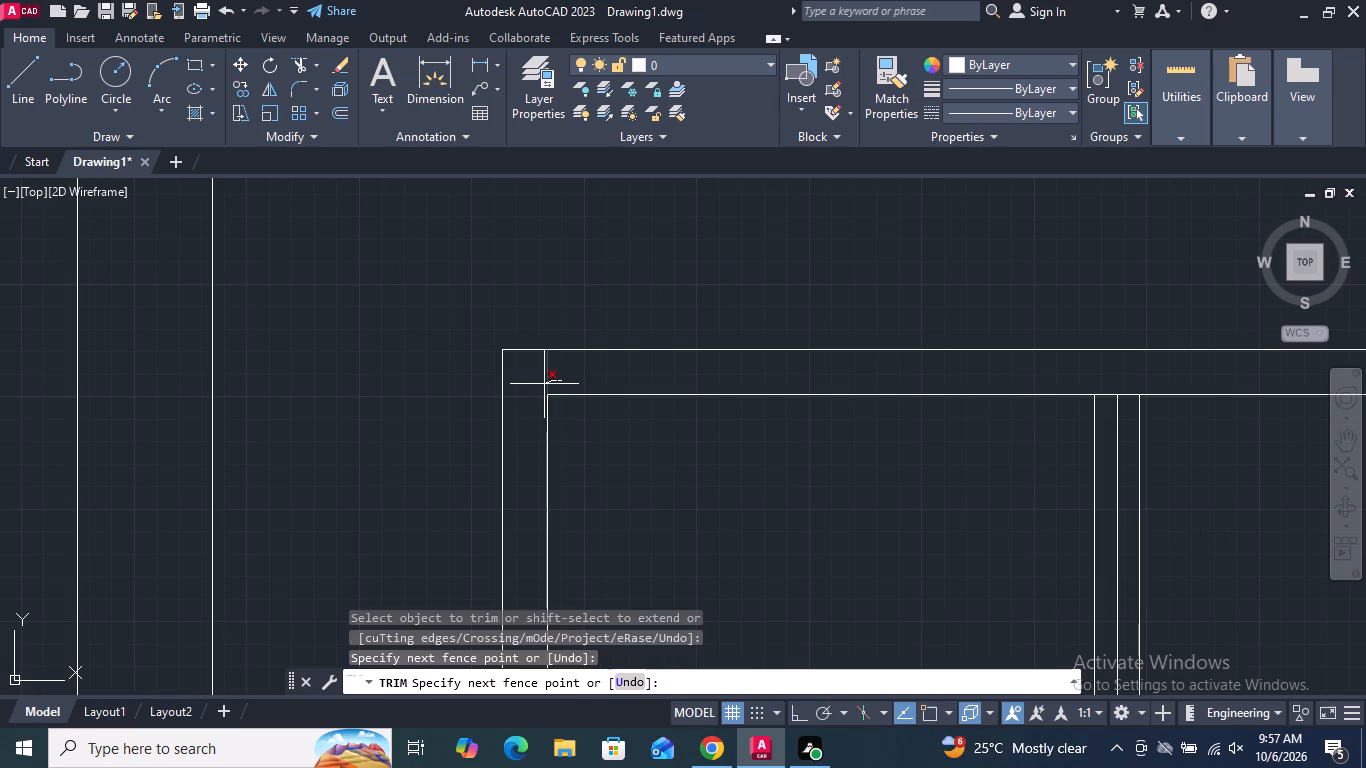
pyautogui.moveTo(544, 384); pyautogui.dragTo(543, 384)
pyautogui.scroll(-3, 543, 384)
pyautogui.scroll(3, 818, 380)
pyautogui.click(837, 395)
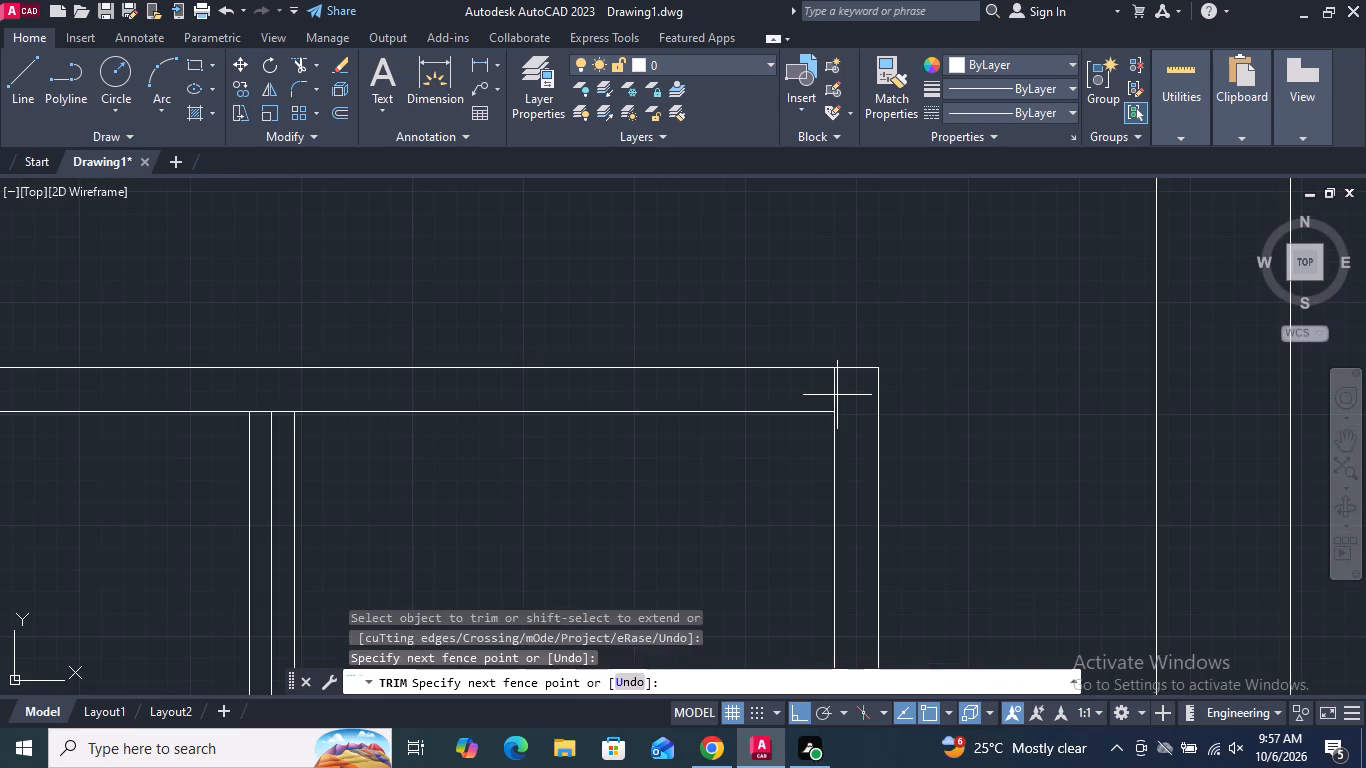
pyautogui.click(824, 391)
pyautogui.scroll(-6, 824, 396)
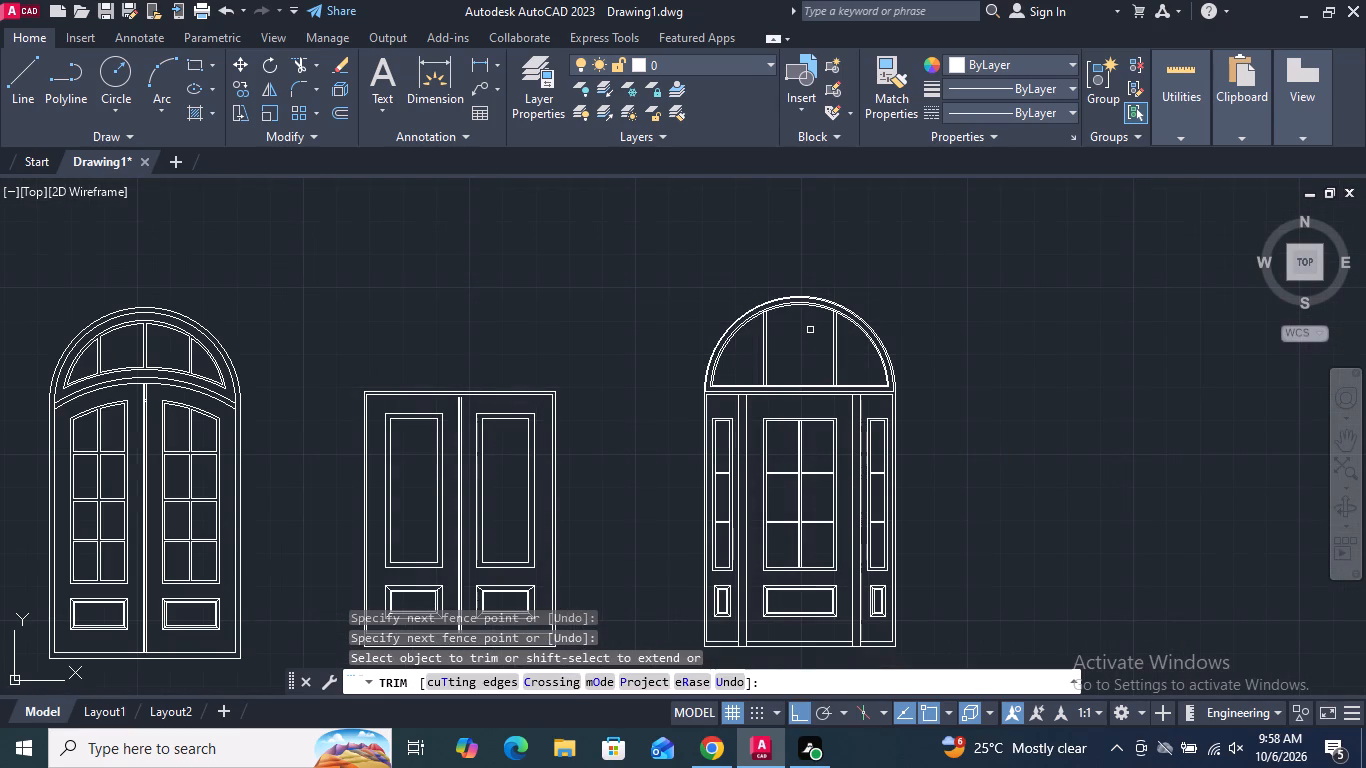
pyautogui.press('Return')
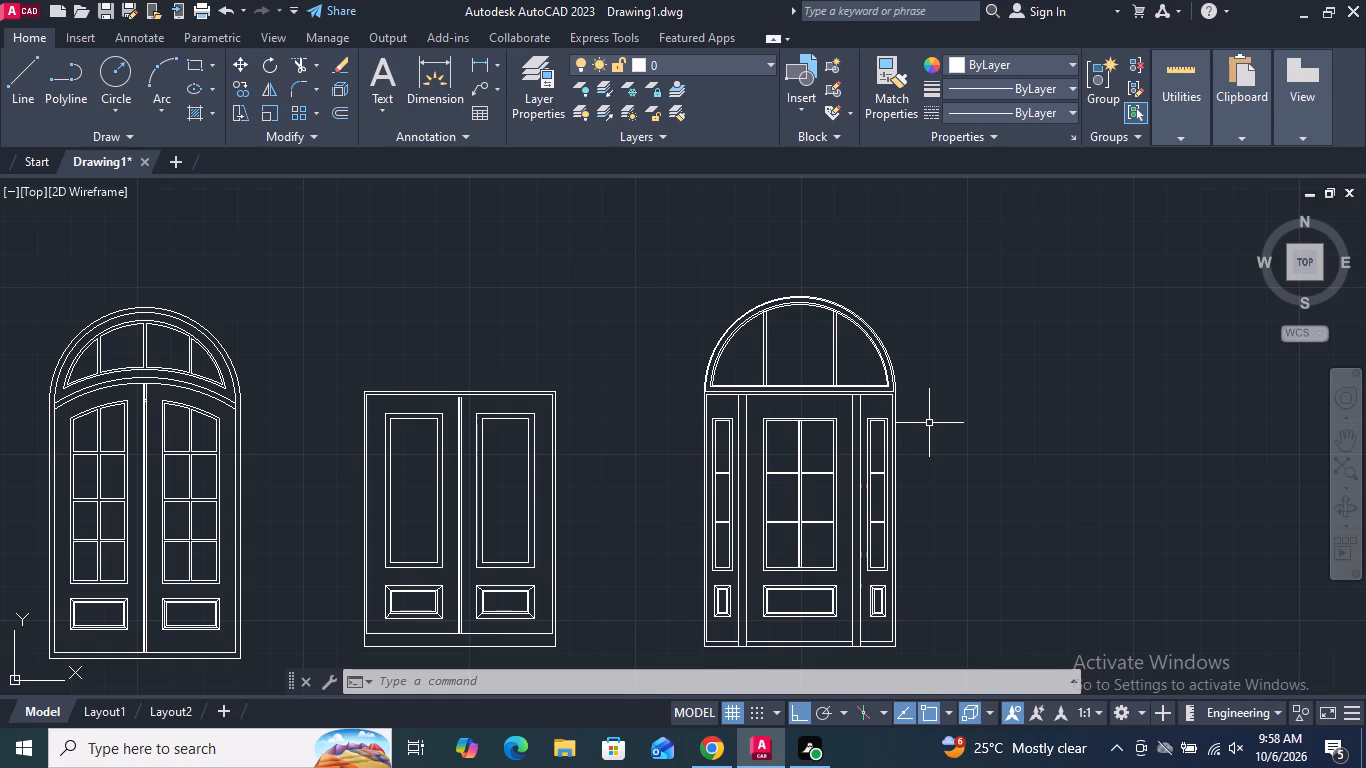
# Copy the arch's right-hand vertical bar from its lower left corner to the midpoint of the arch's inner base line.
pyautogui.scroll(4, 802, 350)
pyautogui.moveTo(1038, 388); pyautogui.dragTo(1006, 395)
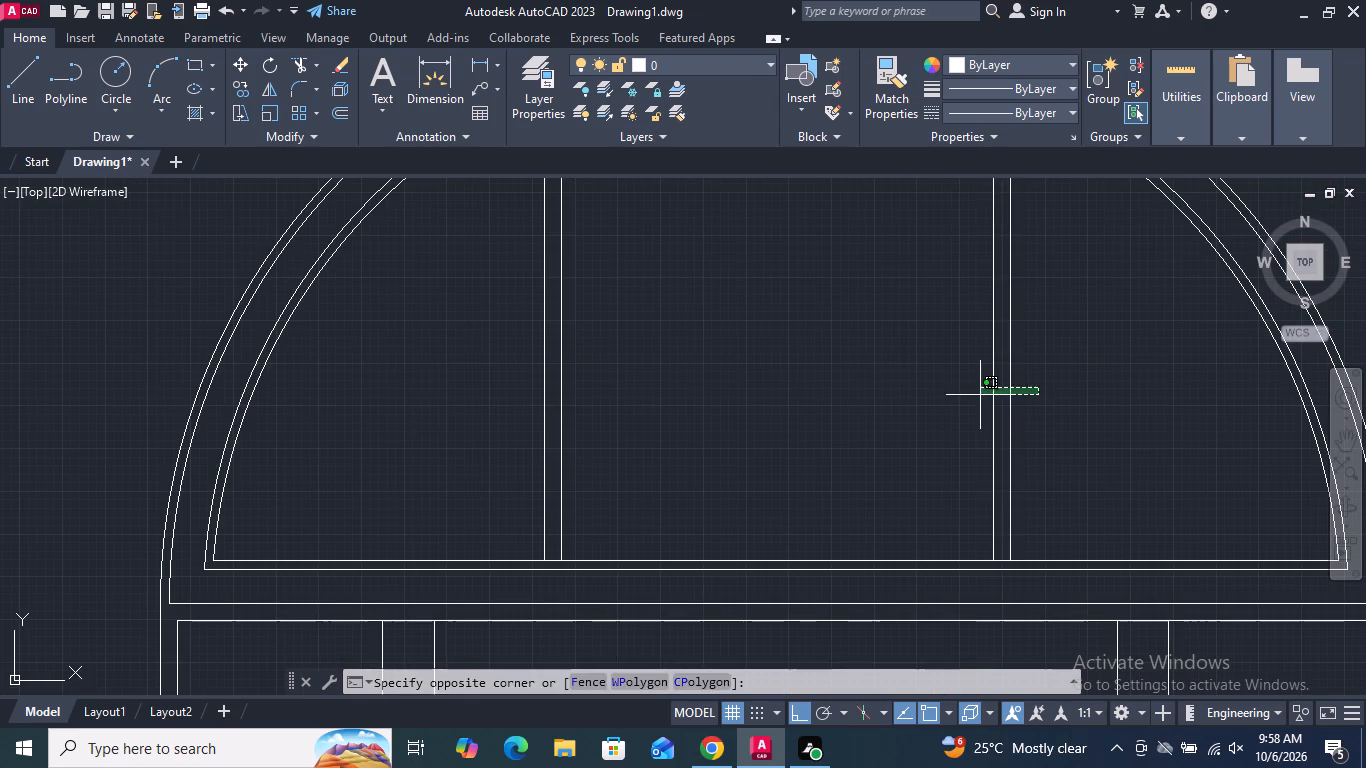
pyautogui.click(974, 395)
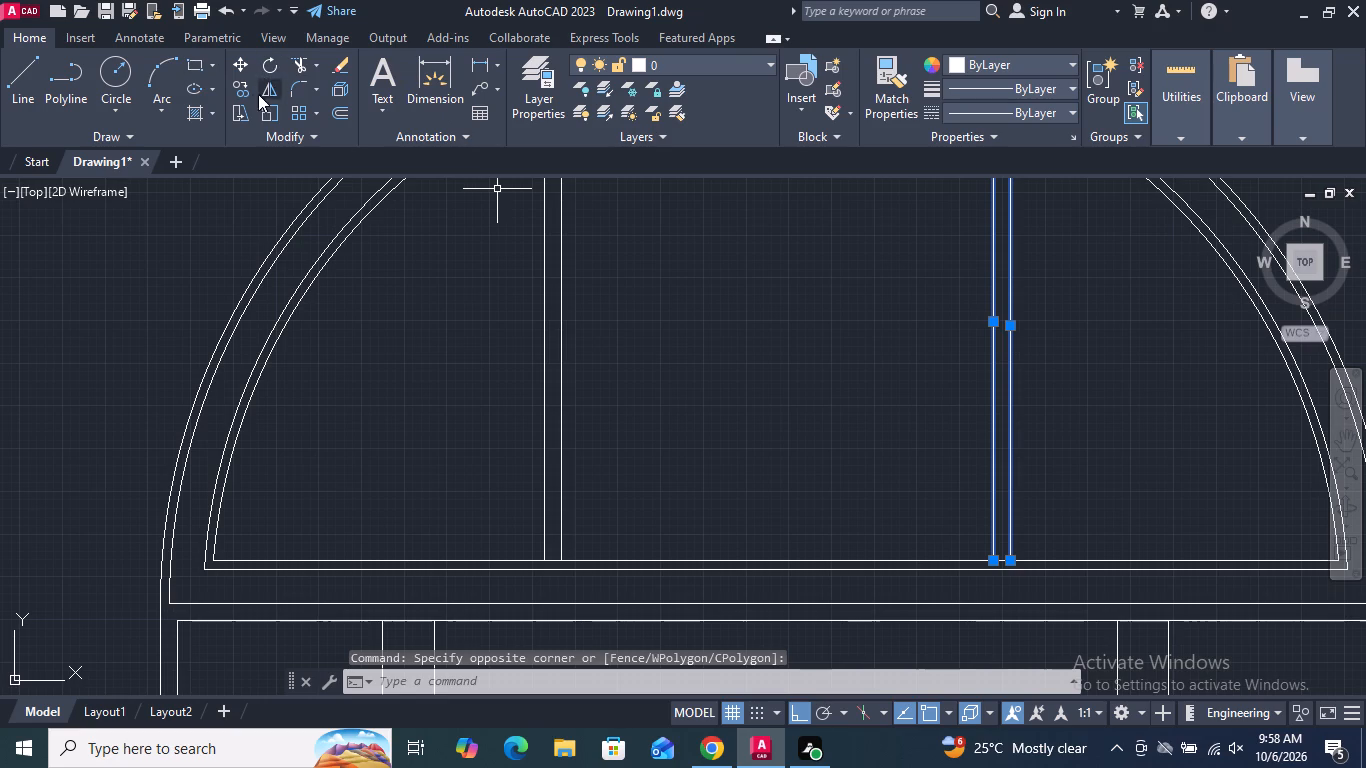
pyautogui.click(241, 85)
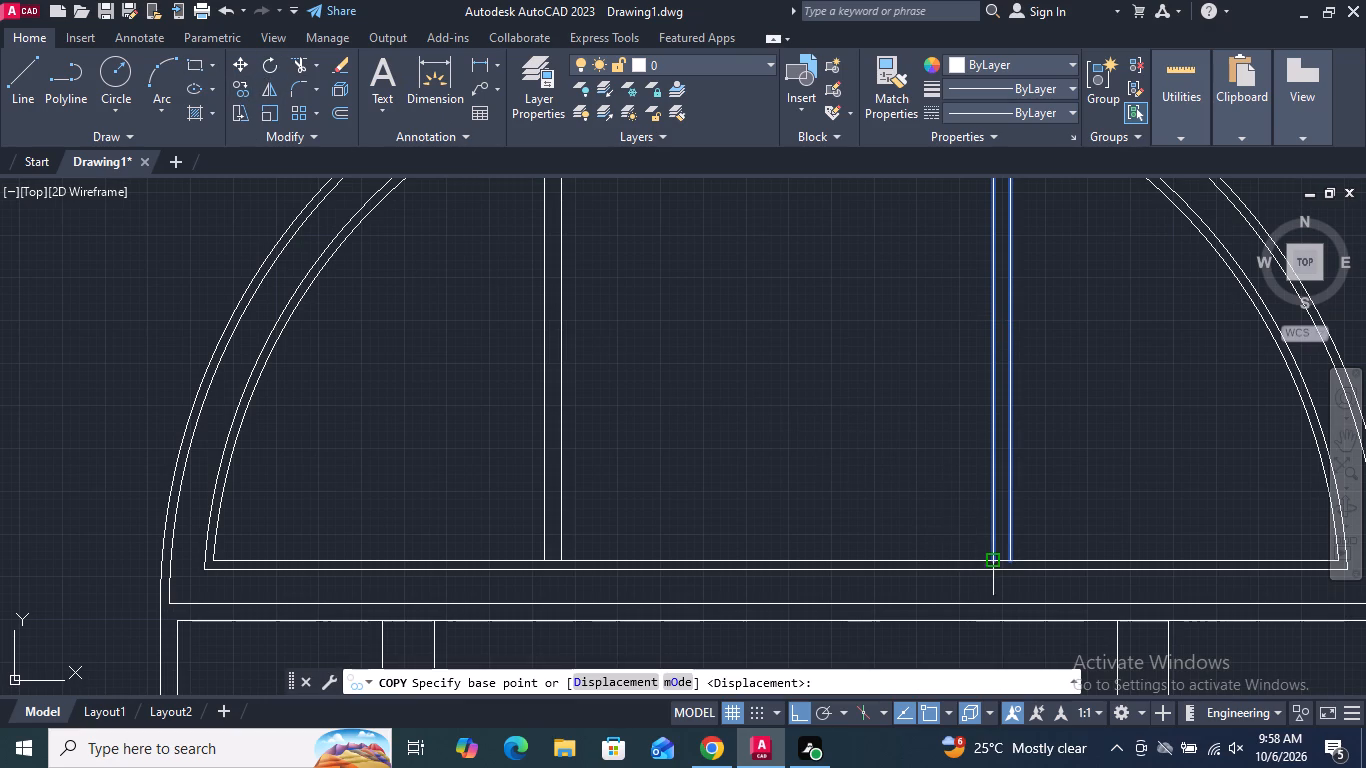
pyautogui.scroll(2, 988, 562)
pyautogui.click(990, 564)
pyautogui.scroll(-4, 990, 564)
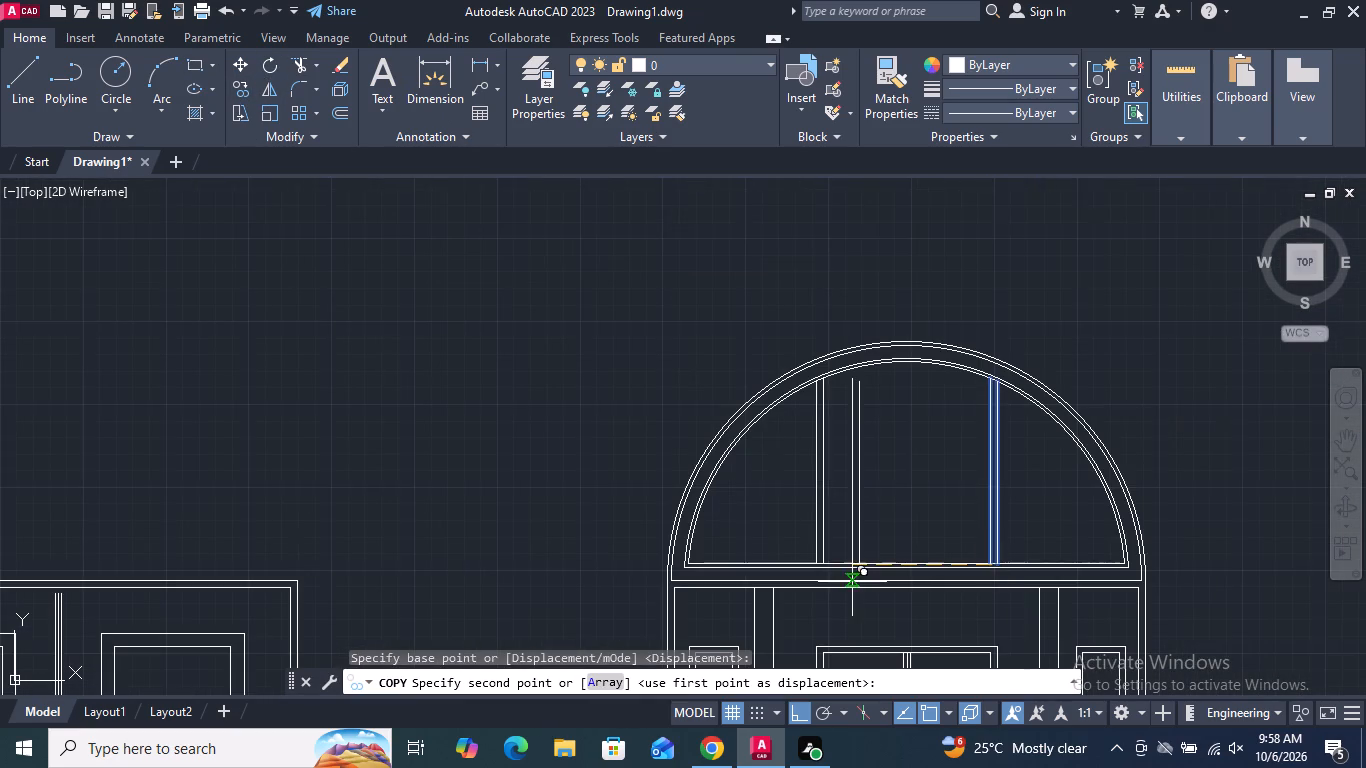
pyautogui.scroll(2, 905, 565)
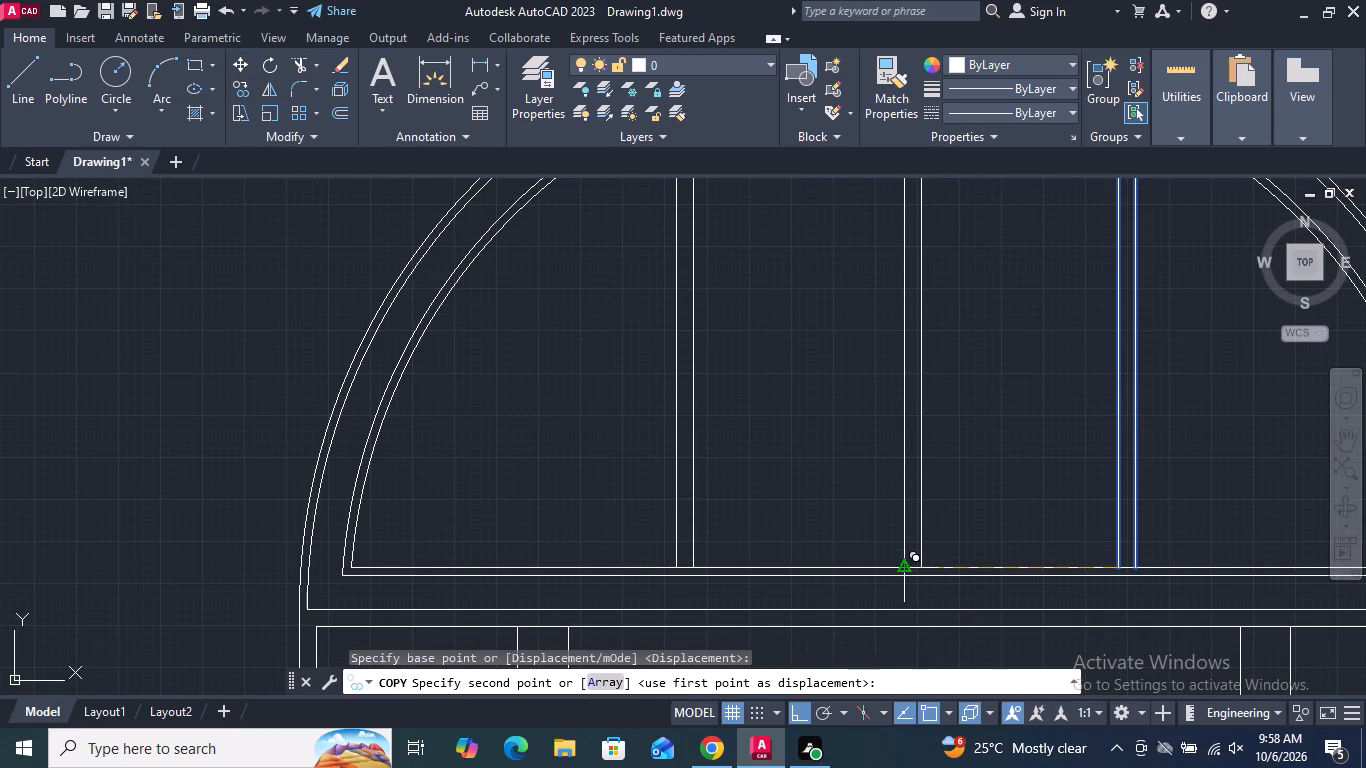
pyautogui.click(898, 572)
pyautogui.press('Return')
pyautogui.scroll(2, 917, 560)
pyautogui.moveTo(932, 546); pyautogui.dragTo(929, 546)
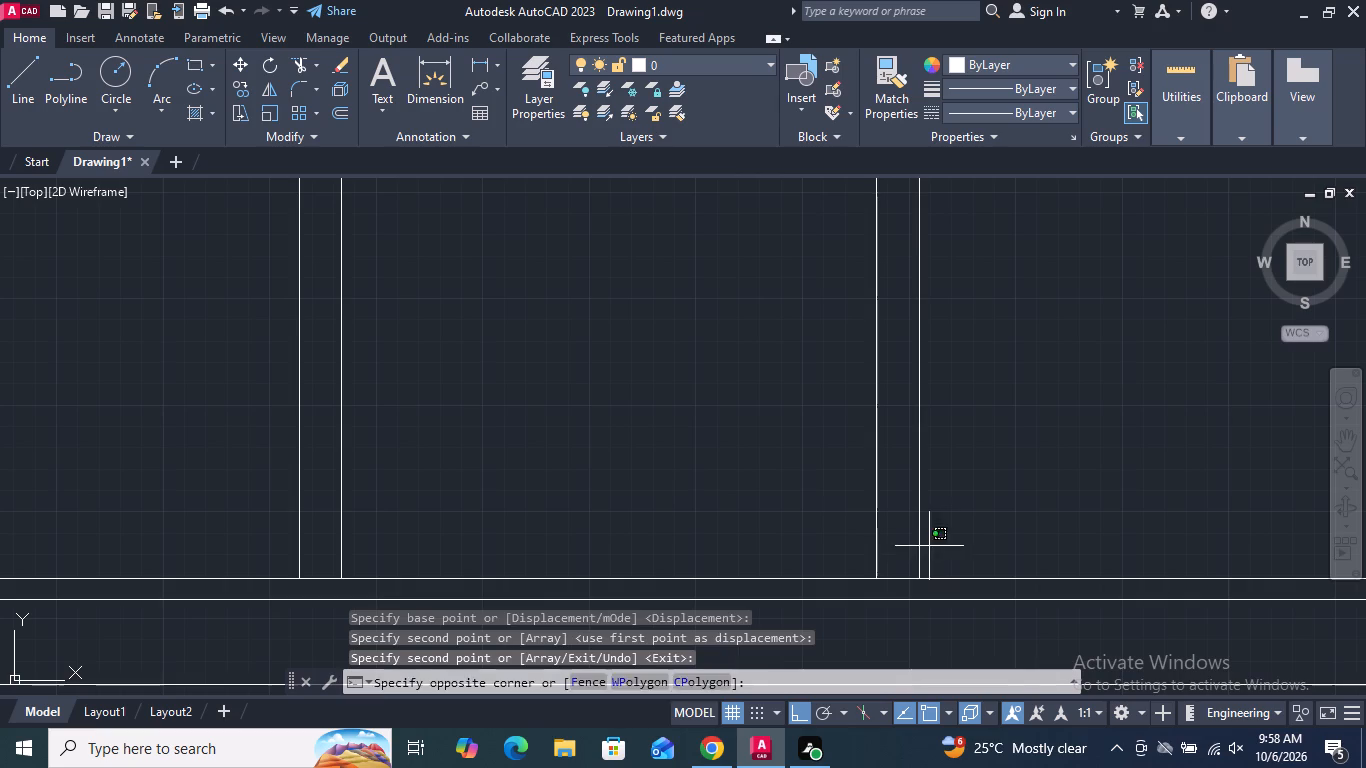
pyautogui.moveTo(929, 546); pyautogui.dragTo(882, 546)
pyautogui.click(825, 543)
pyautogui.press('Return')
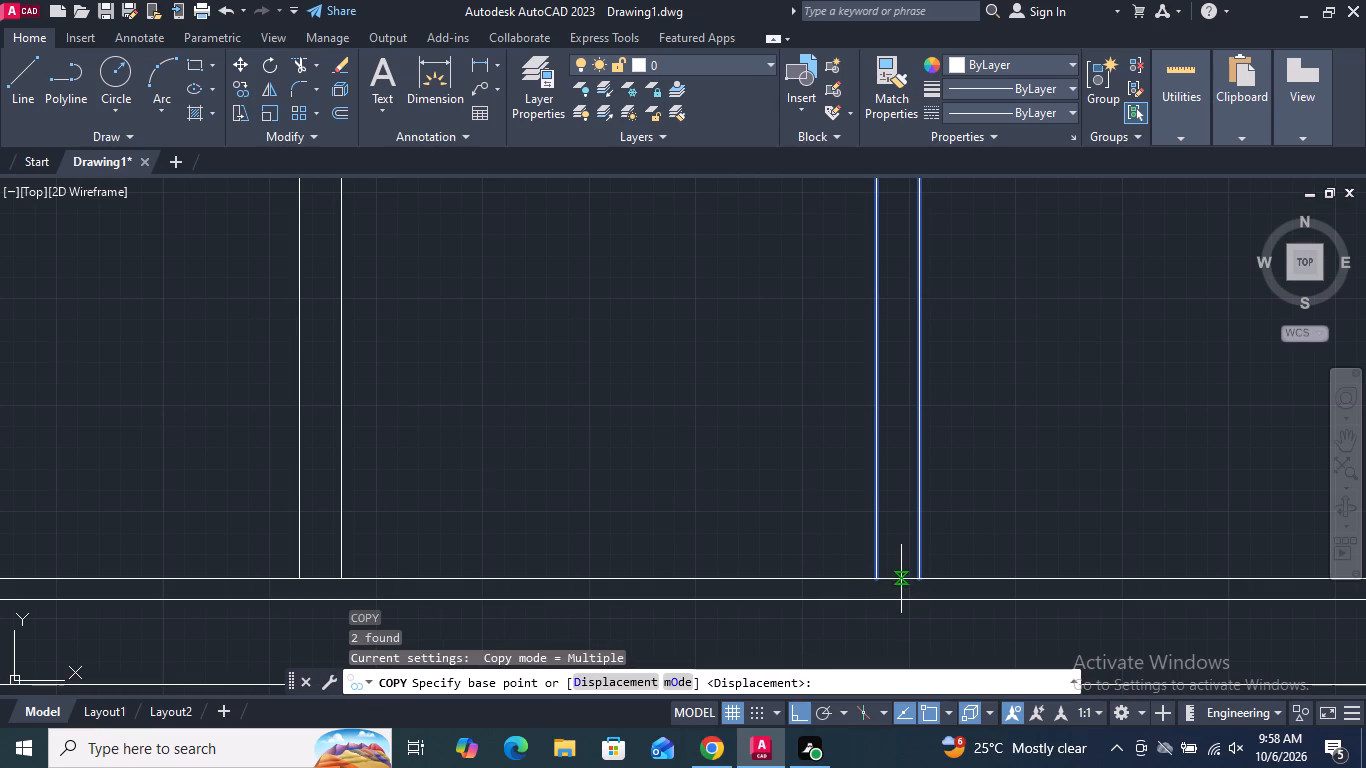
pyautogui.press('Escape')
# Move the copied middle bar left along the inner base line by about half its width, centring it on the line's midpoint.
pyautogui.moveTo(957, 527); pyautogui.dragTo(930, 527)
pyautogui.click(821, 509)
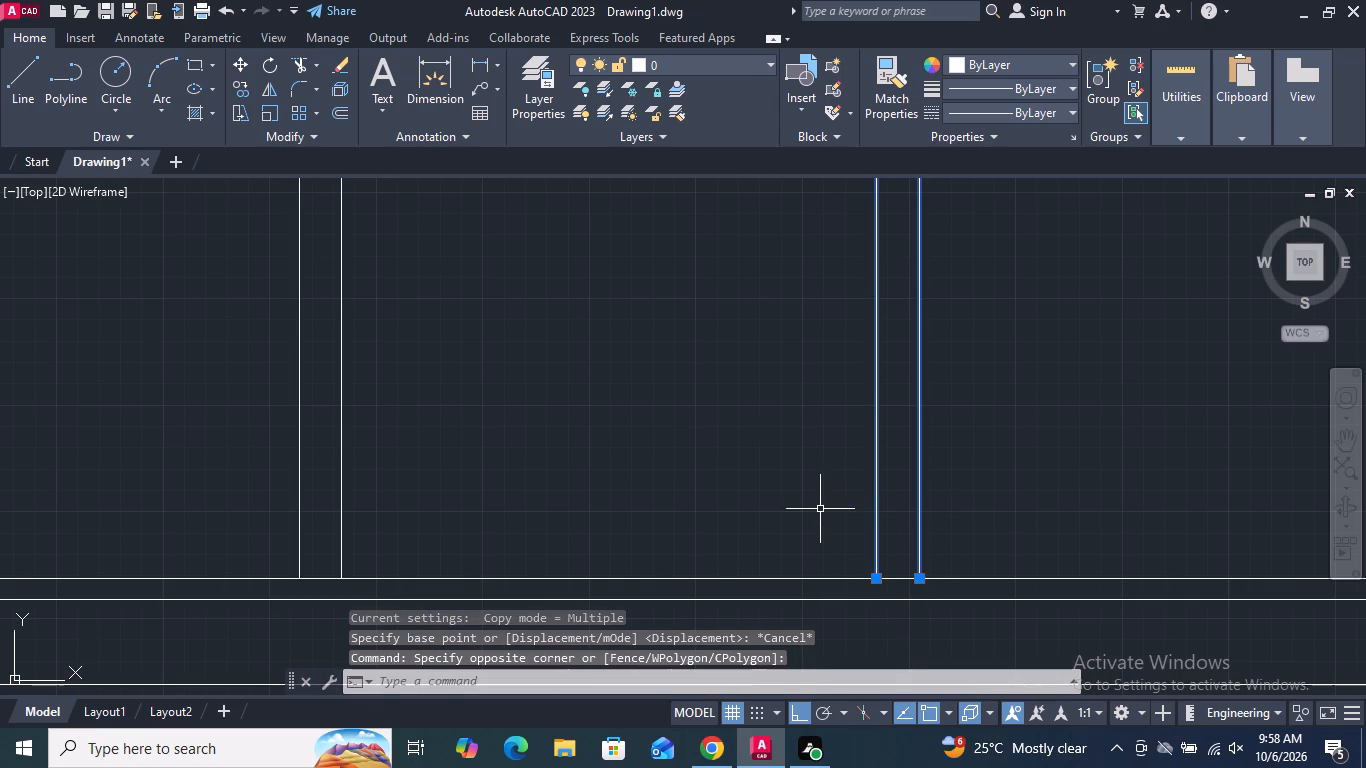
pyautogui.click(241, 59)
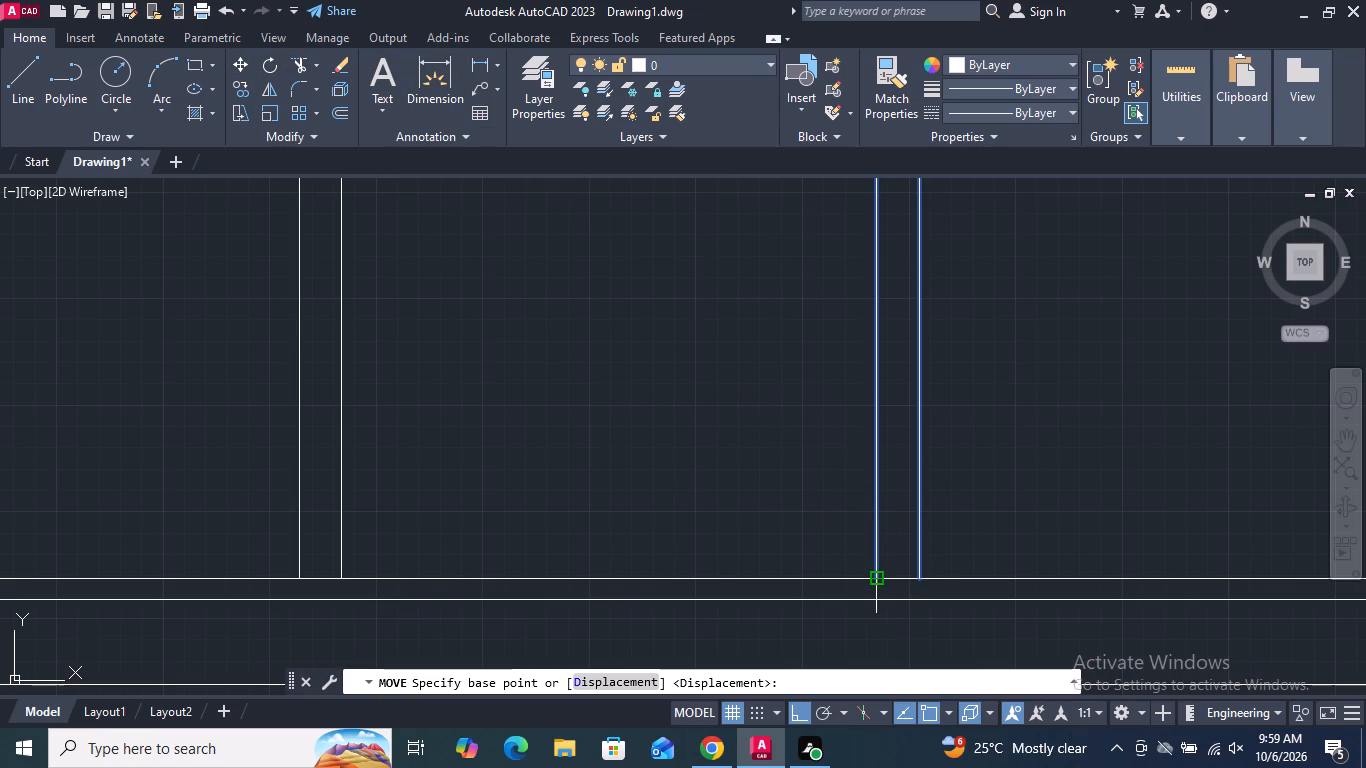
pyautogui.click(877, 582)
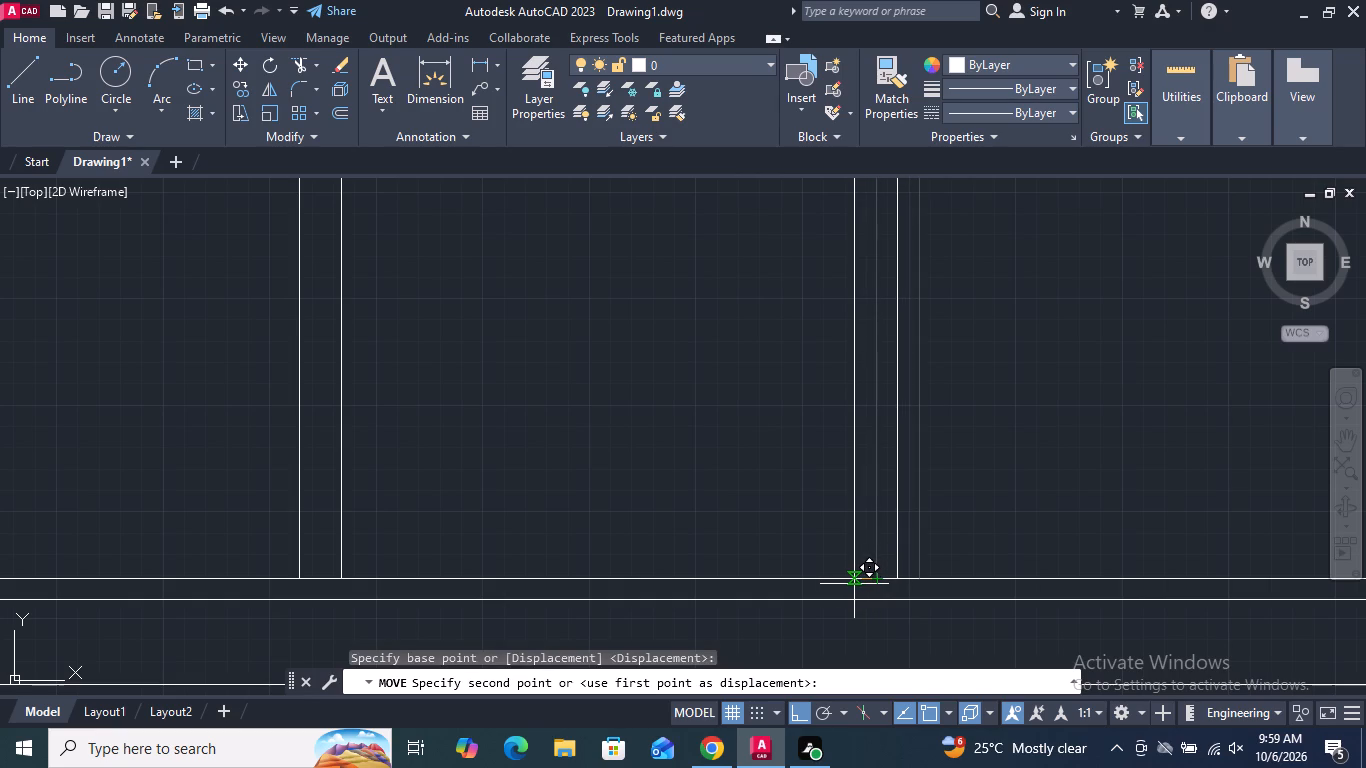
pyautogui.click(854, 584)
pyautogui.press('Return')
pyautogui.scroll(-1, 881, 539)
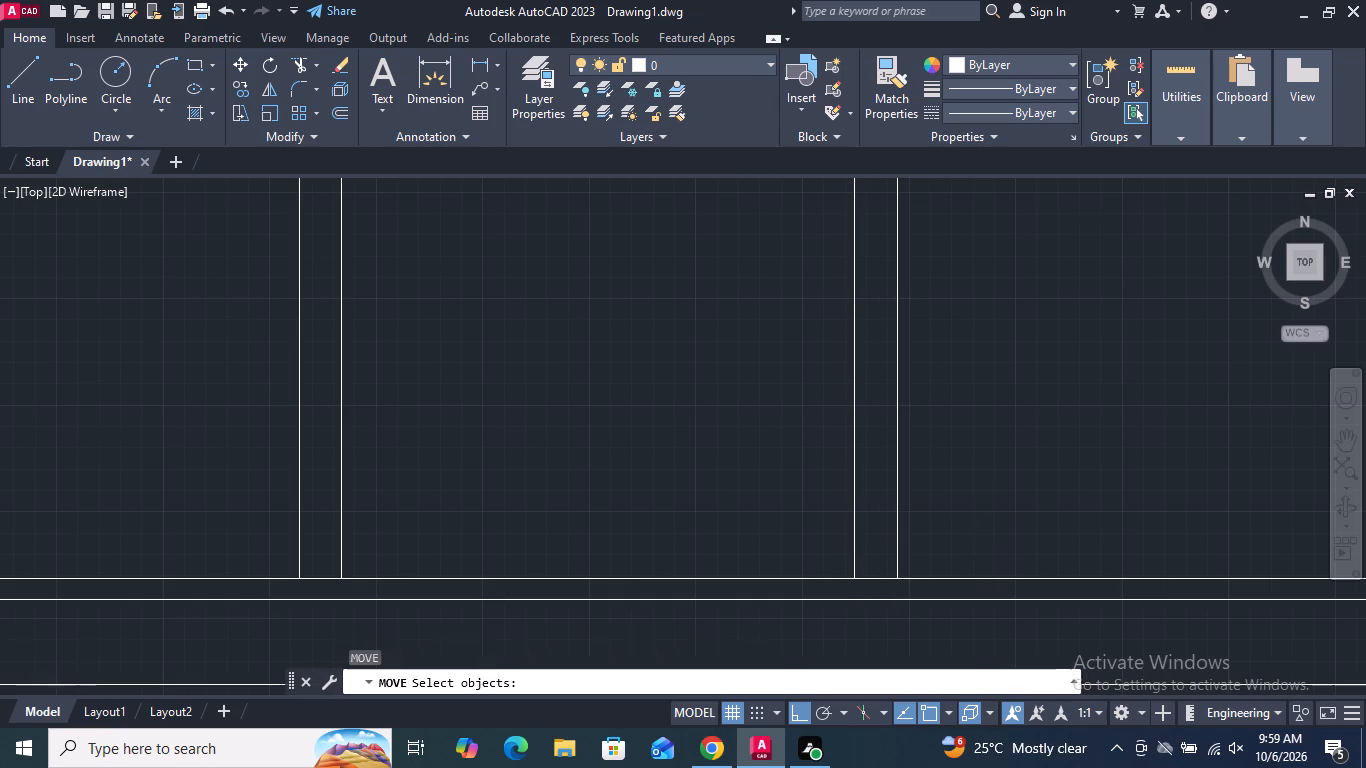
pyautogui.scroll(-3, 881, 539)
pyautogui.press('Escape')
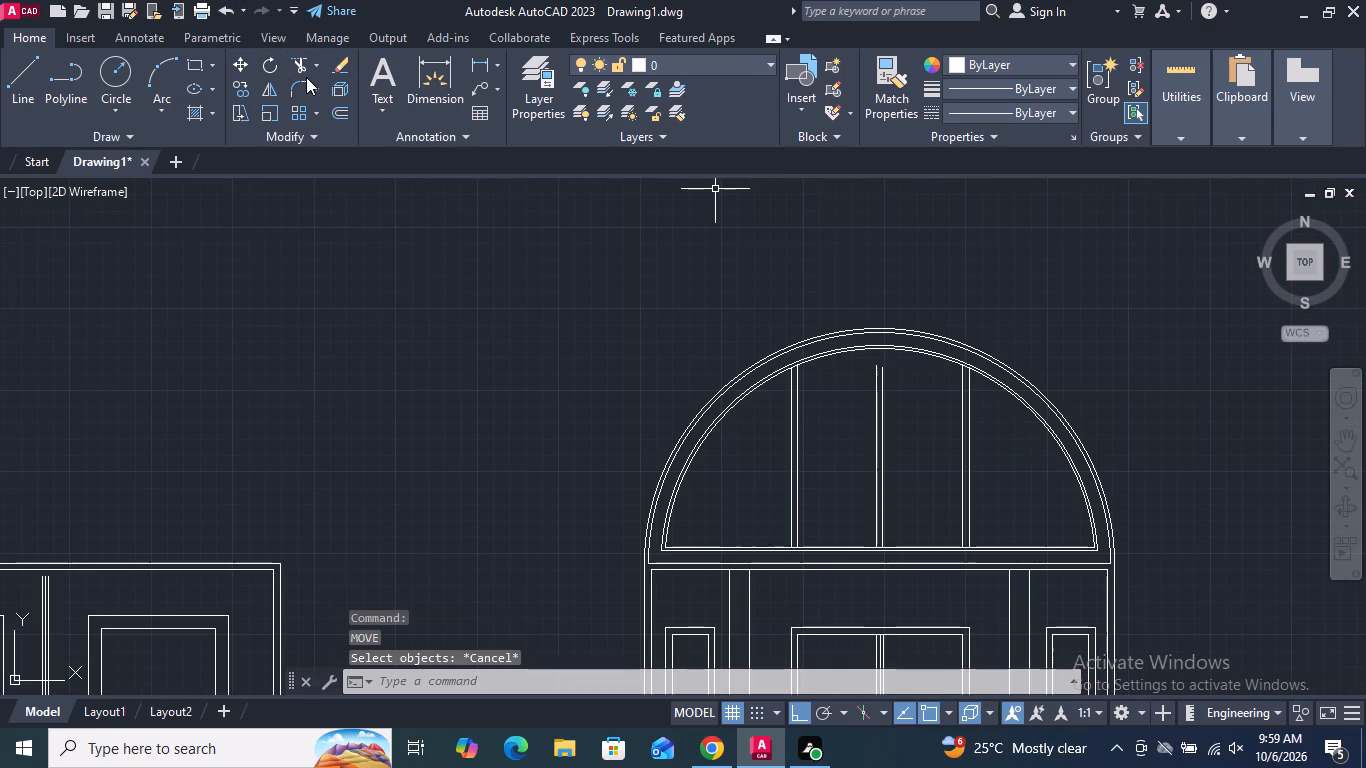
# Extend both lines of the middle bar up to the innermost arch curve.
pyautogui.click(312, 71)
pyautogui.click(336, 145)
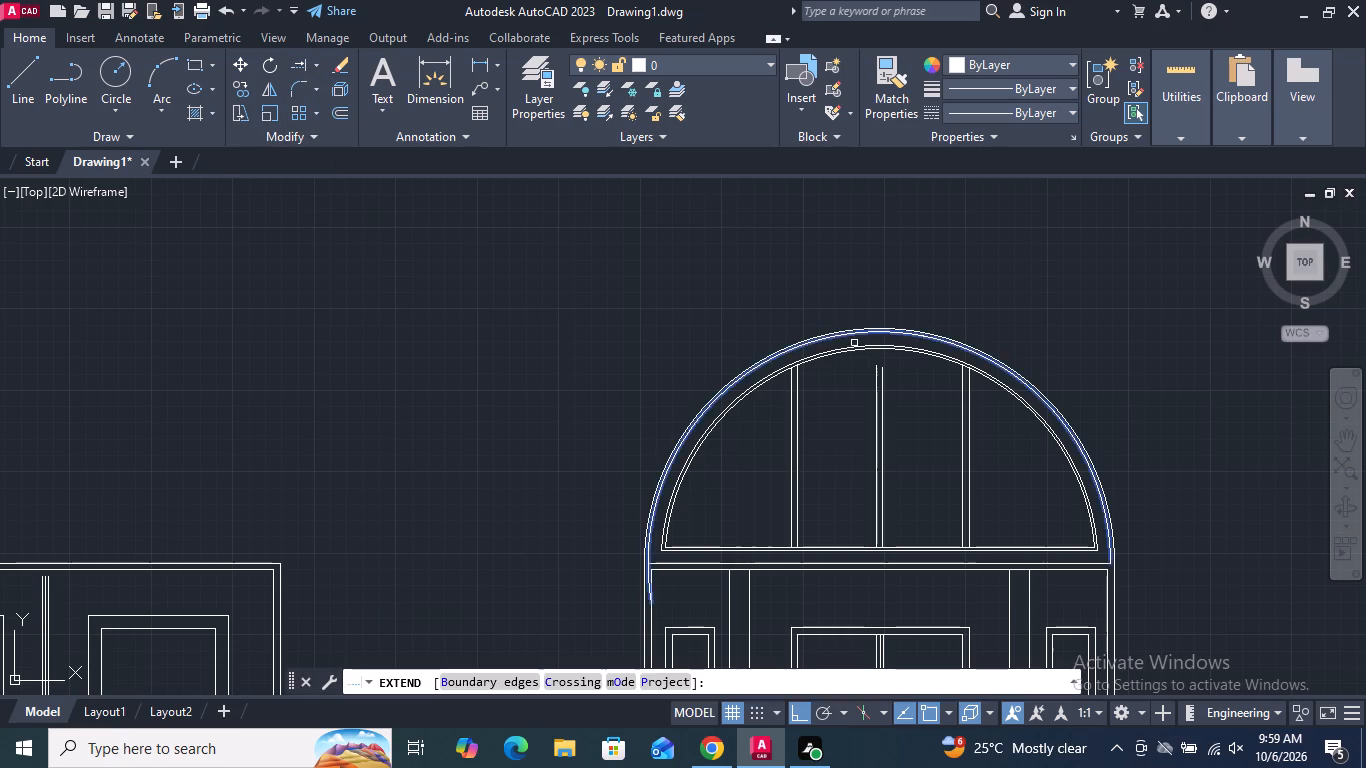
pyautogui.scroll(2, 862, 346)
pyautogui.click(888, 410)
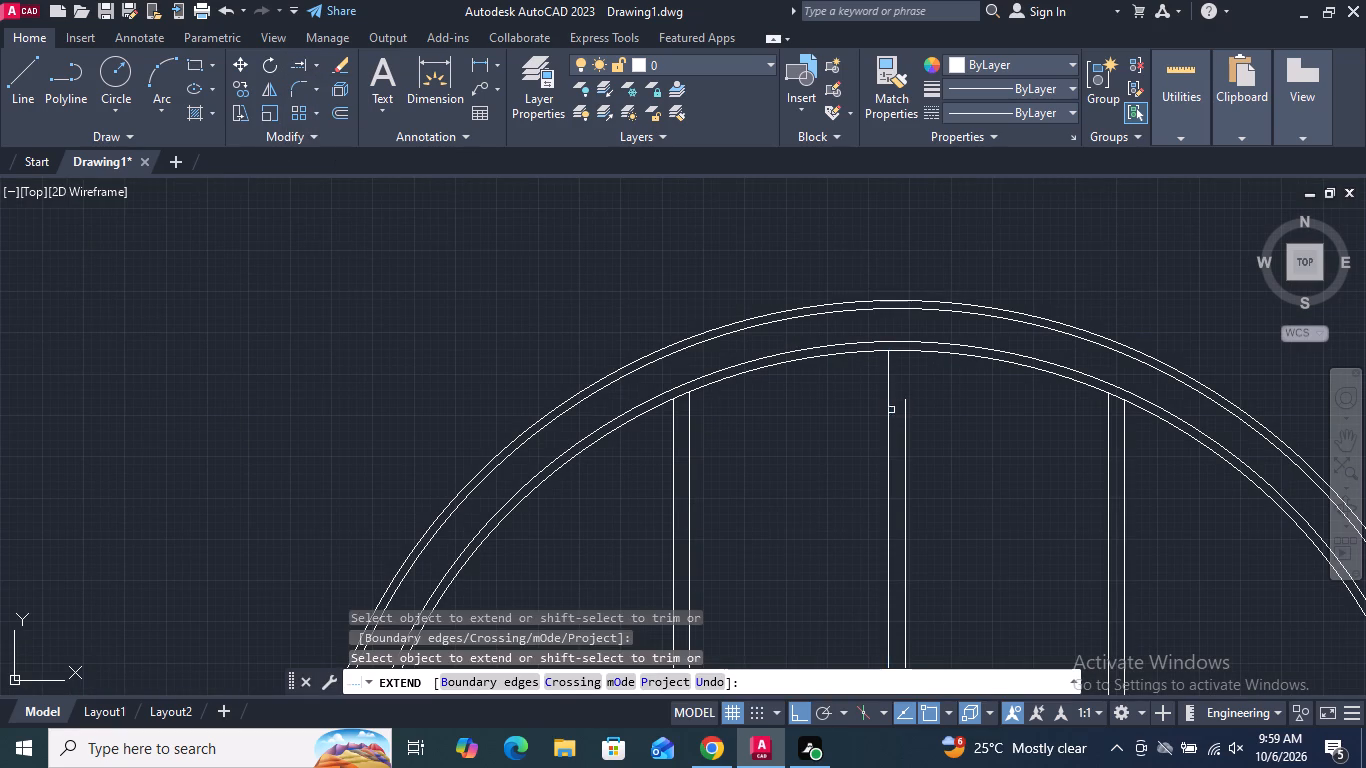
pyautogui.click(904, 407)
pyautogui.press('Return')
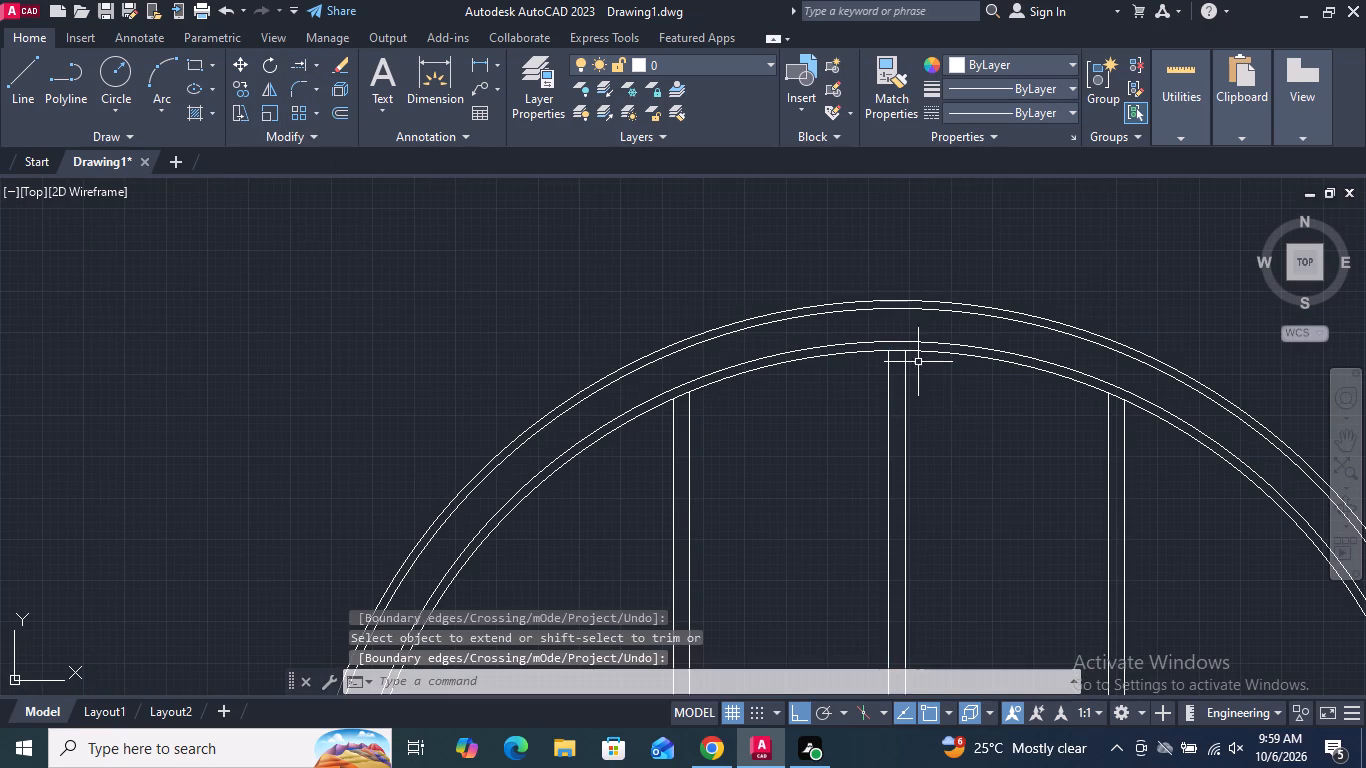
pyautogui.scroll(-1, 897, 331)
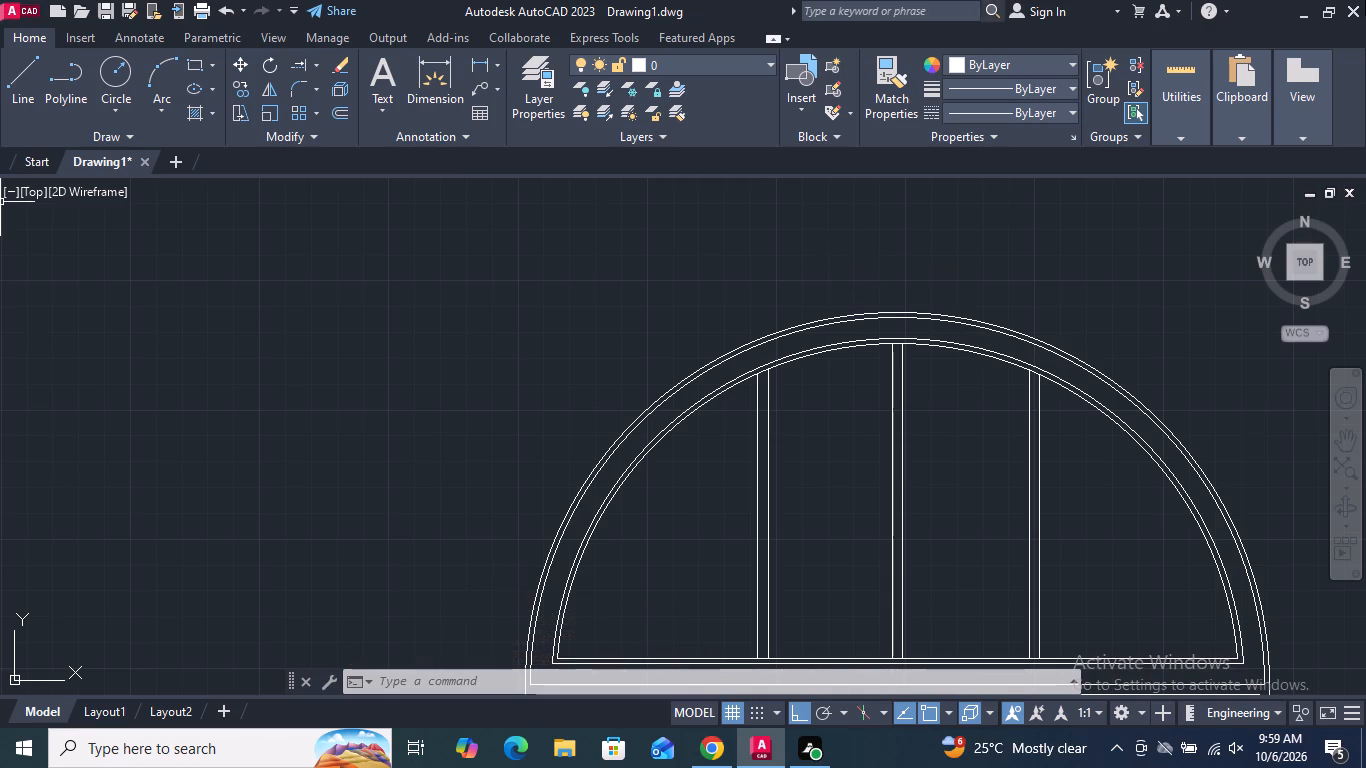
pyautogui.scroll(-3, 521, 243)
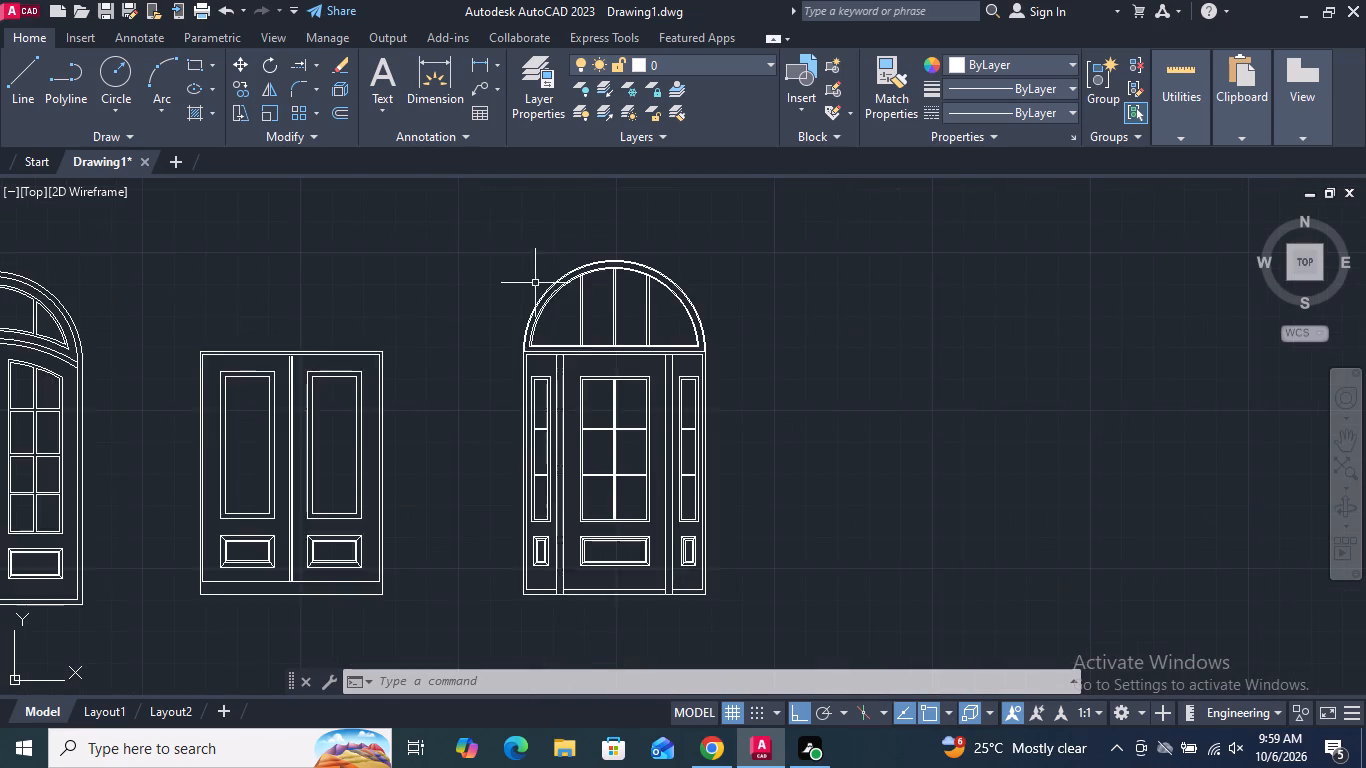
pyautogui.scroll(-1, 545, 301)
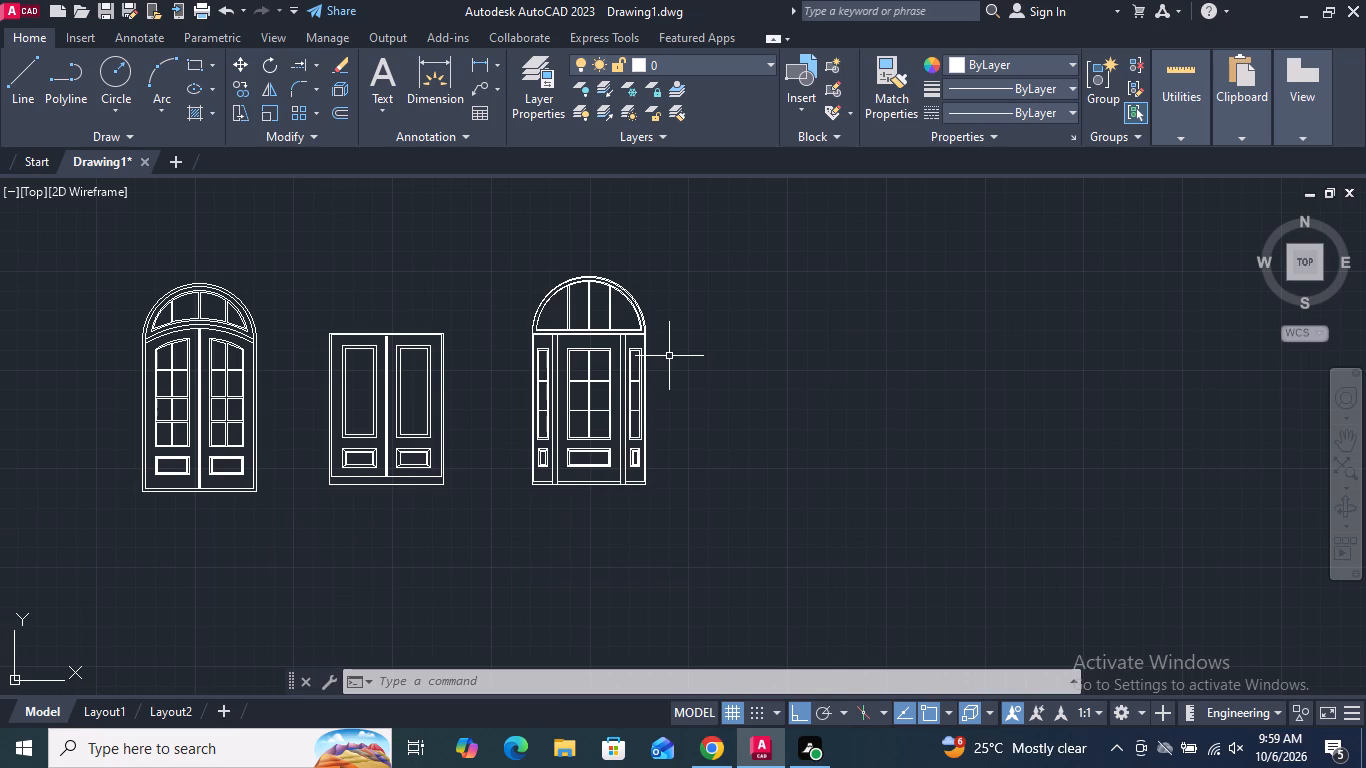
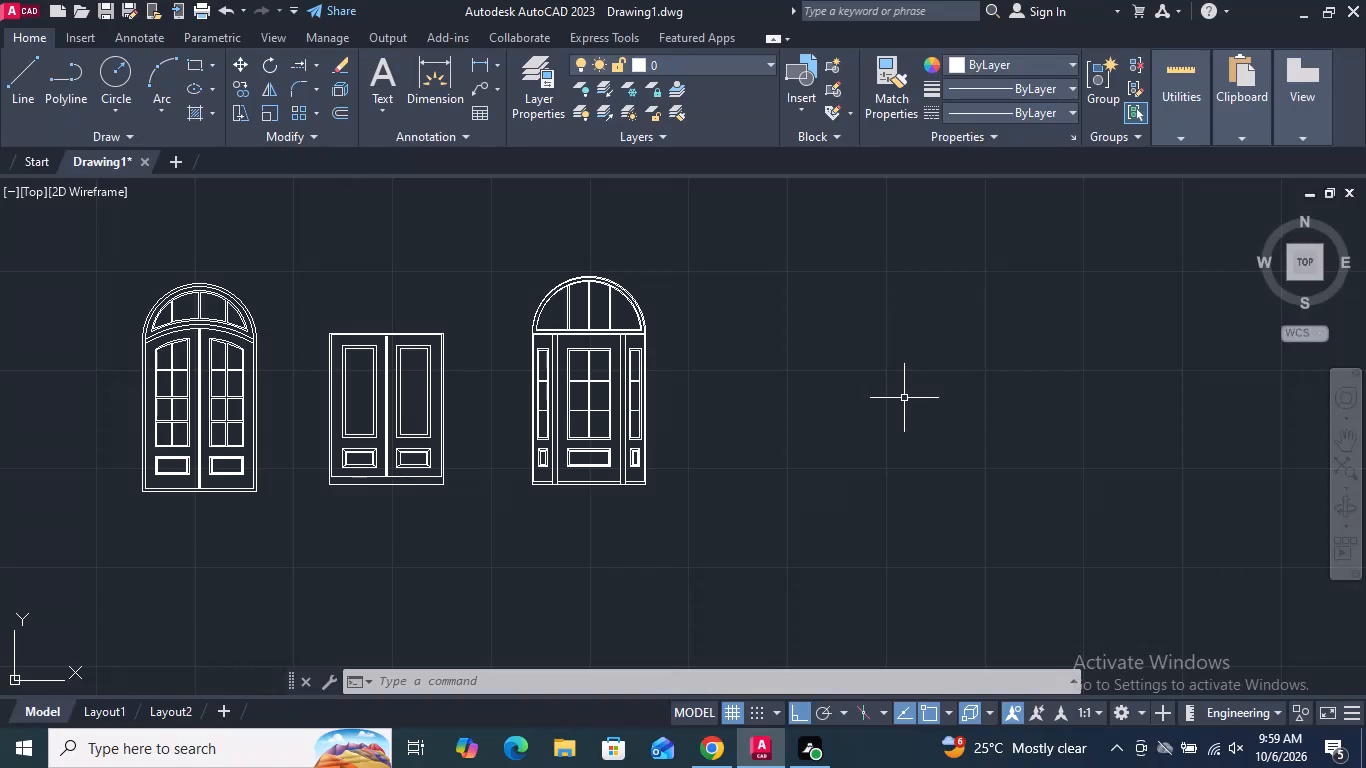
# Draw a rectangle 6' long and 8' wide in the empty space below the arched single door.
pyautogui.scroll(-2, 797, 320)
pyautogui.moveTo(733, 439); pyautogui.dragTo(731, 431, button='middle')
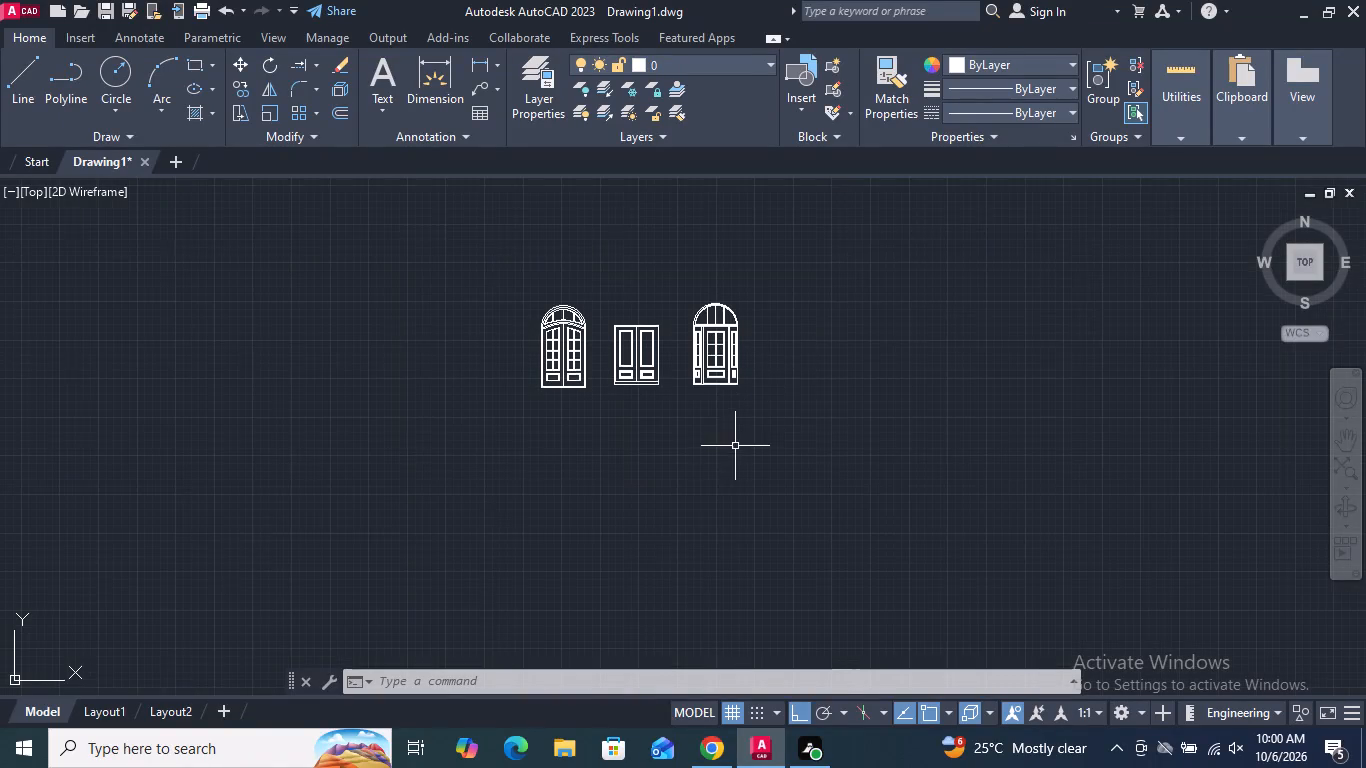
pyautogui.moveTo(731, 431); pyautogui.dragTo(715, 368, button='middle')
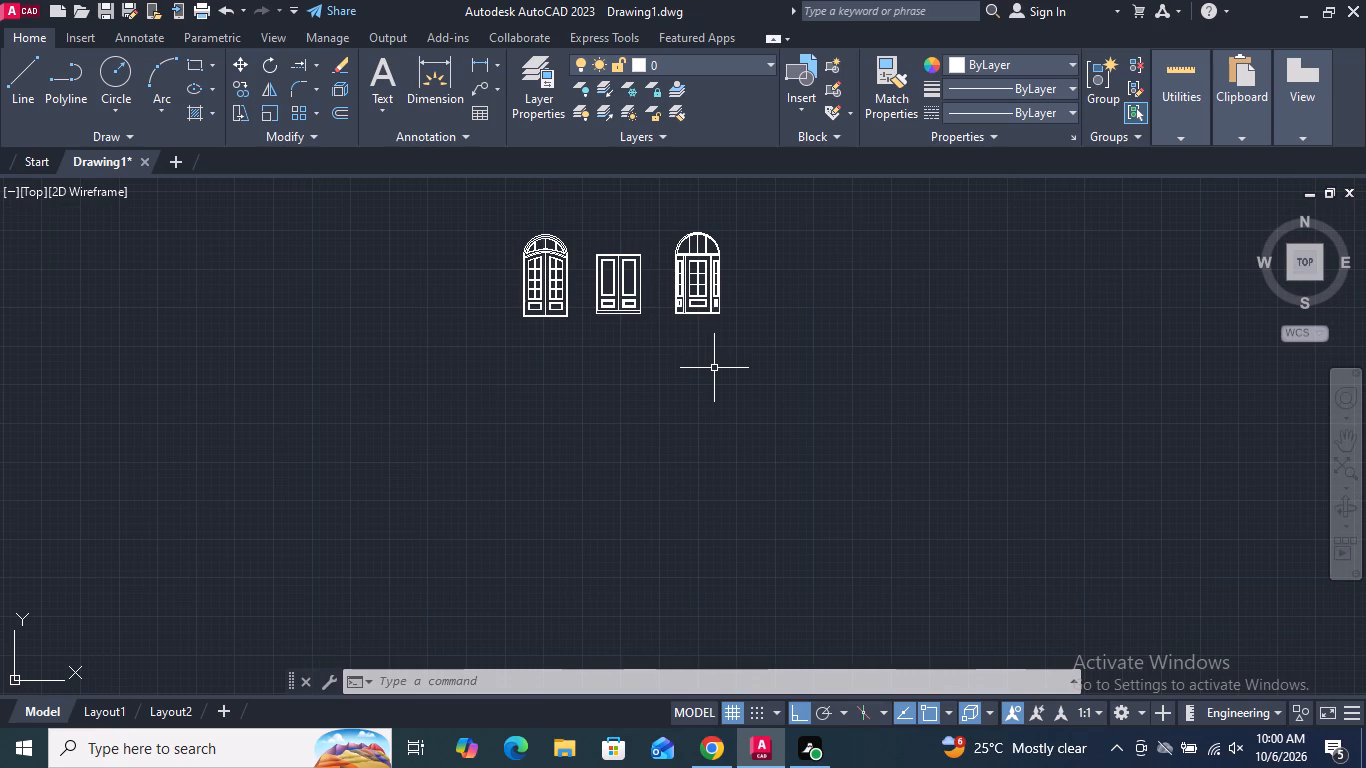
pyautogui.scroll(1, 708, 320)
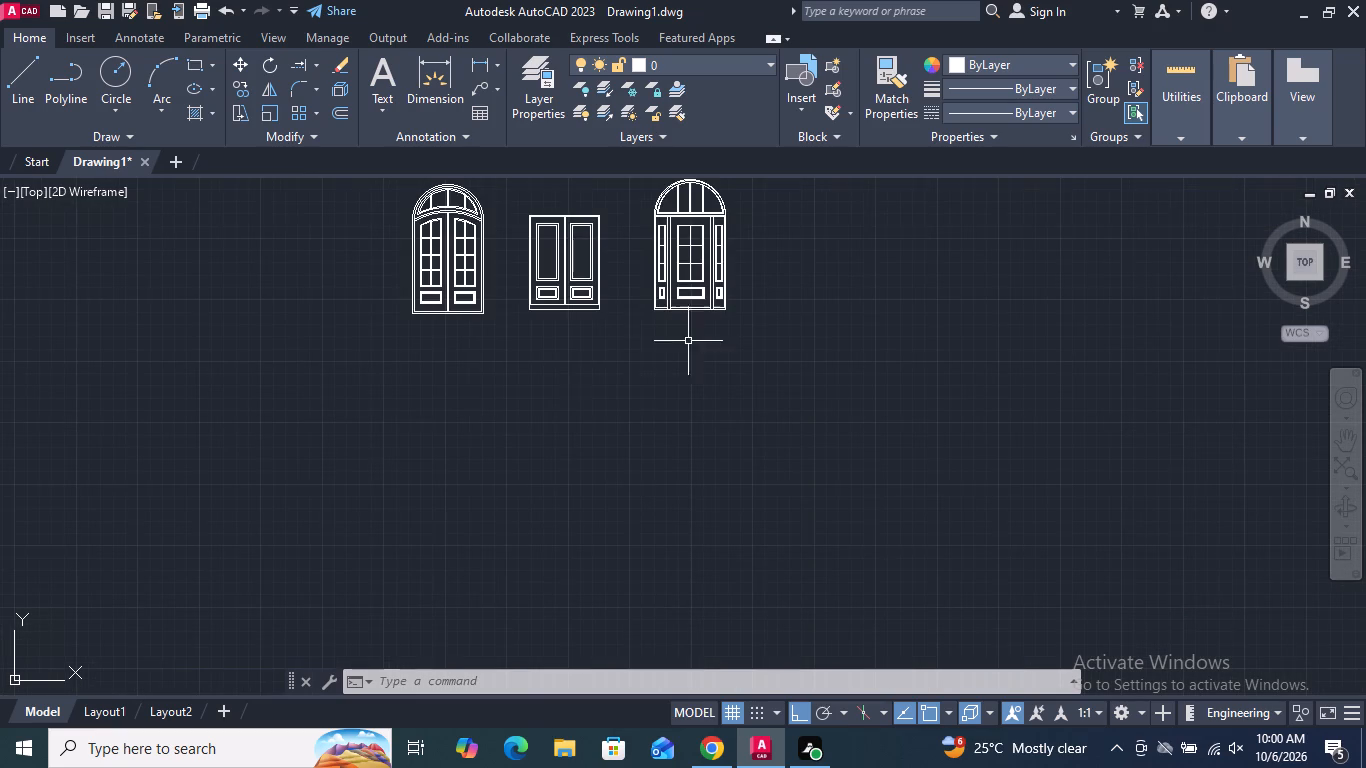
pyautogui.click(188, 68)
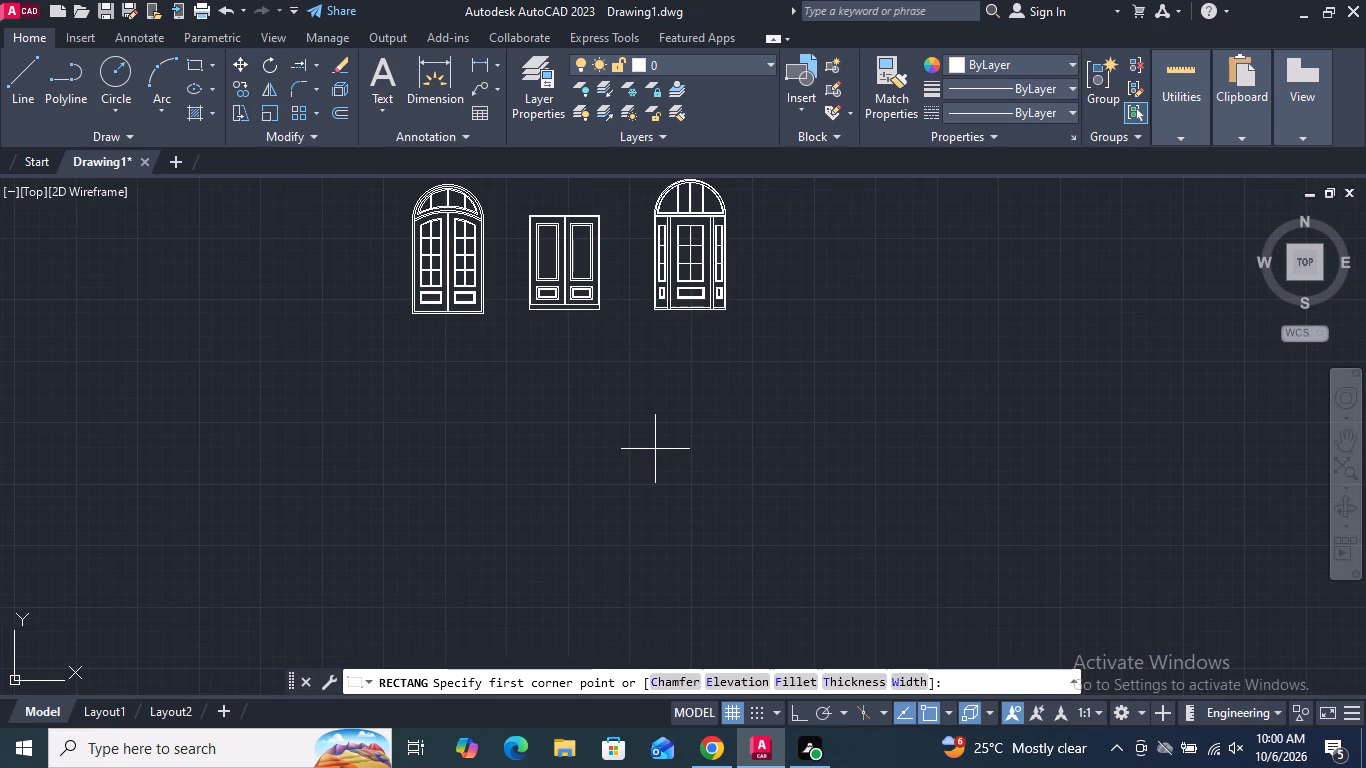
pyautogui.click(650, 385)
pyautogui.click(727, 675)
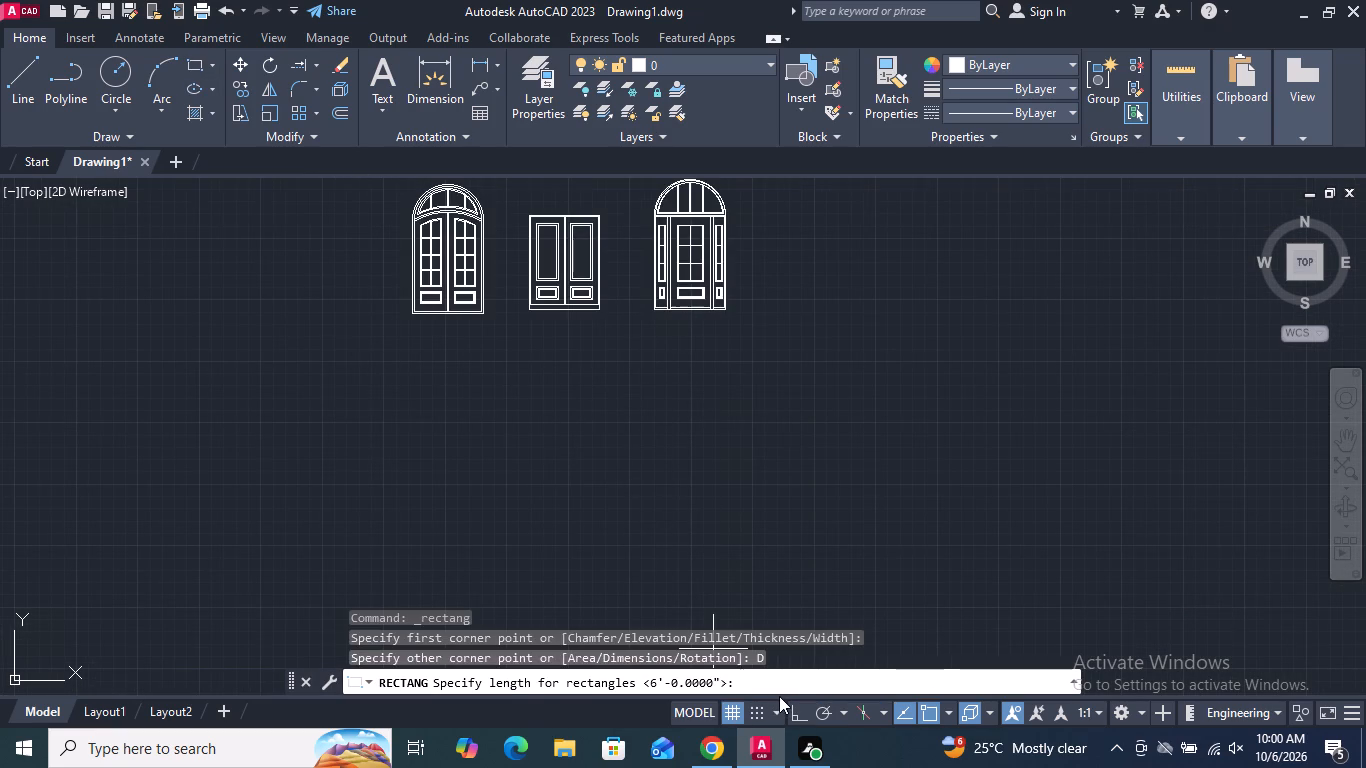
pyautogui.press('Return')
pyautogui.press('Return')
pyautogui.click(796, 561)
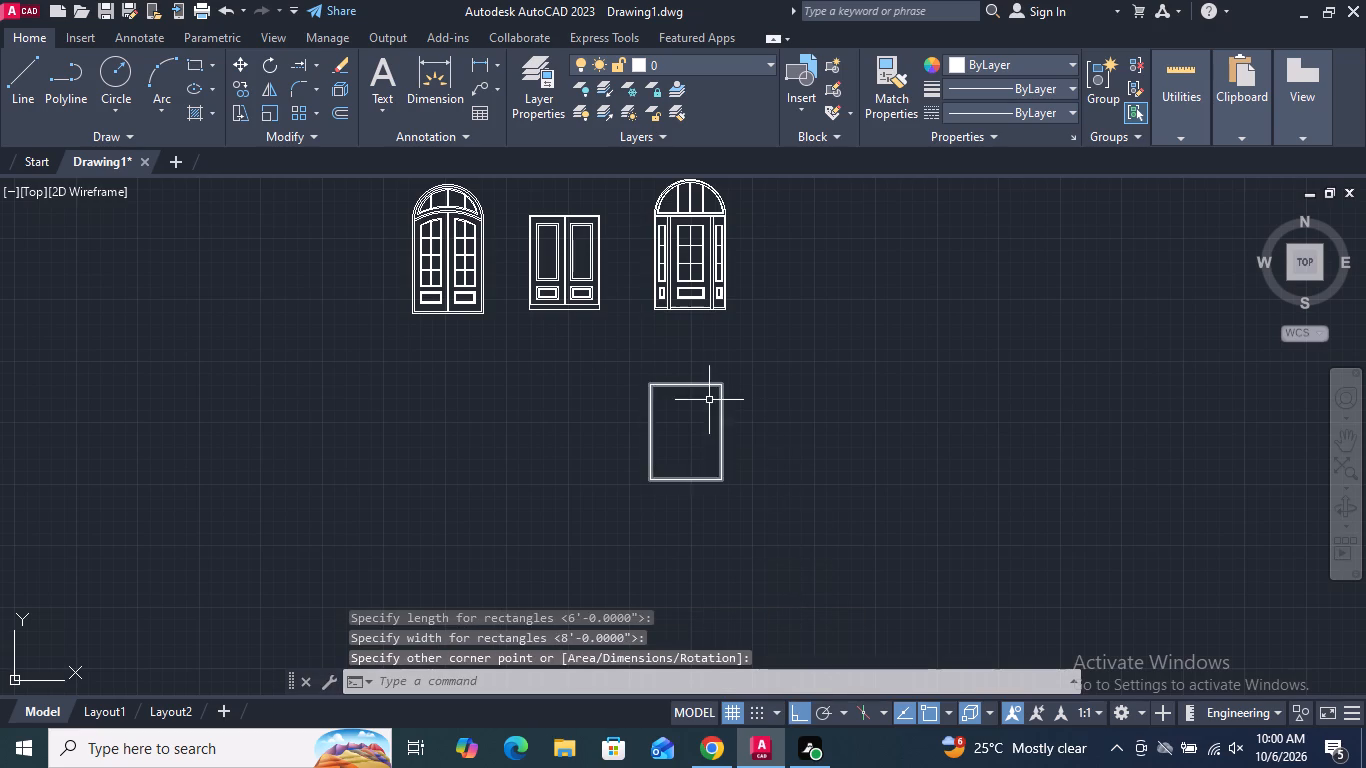
# Offset the new rectangle 1" inward to form a double-line frame.
pyautogui.scroll(2, 705, 402)
pyautogui.middleClick(686, 402)
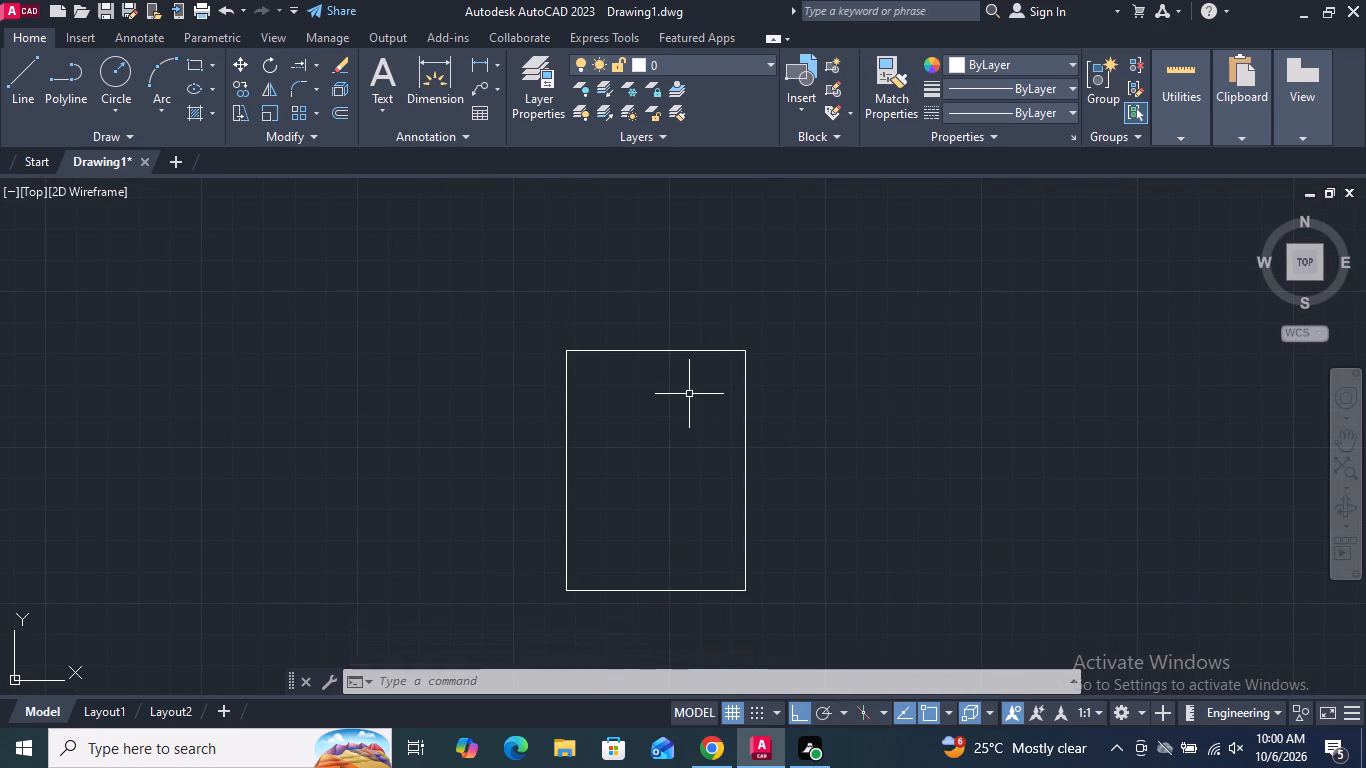
pyautogui.click(336, 109)
pyautogui.write('1"')
pyautogui.press('Return')
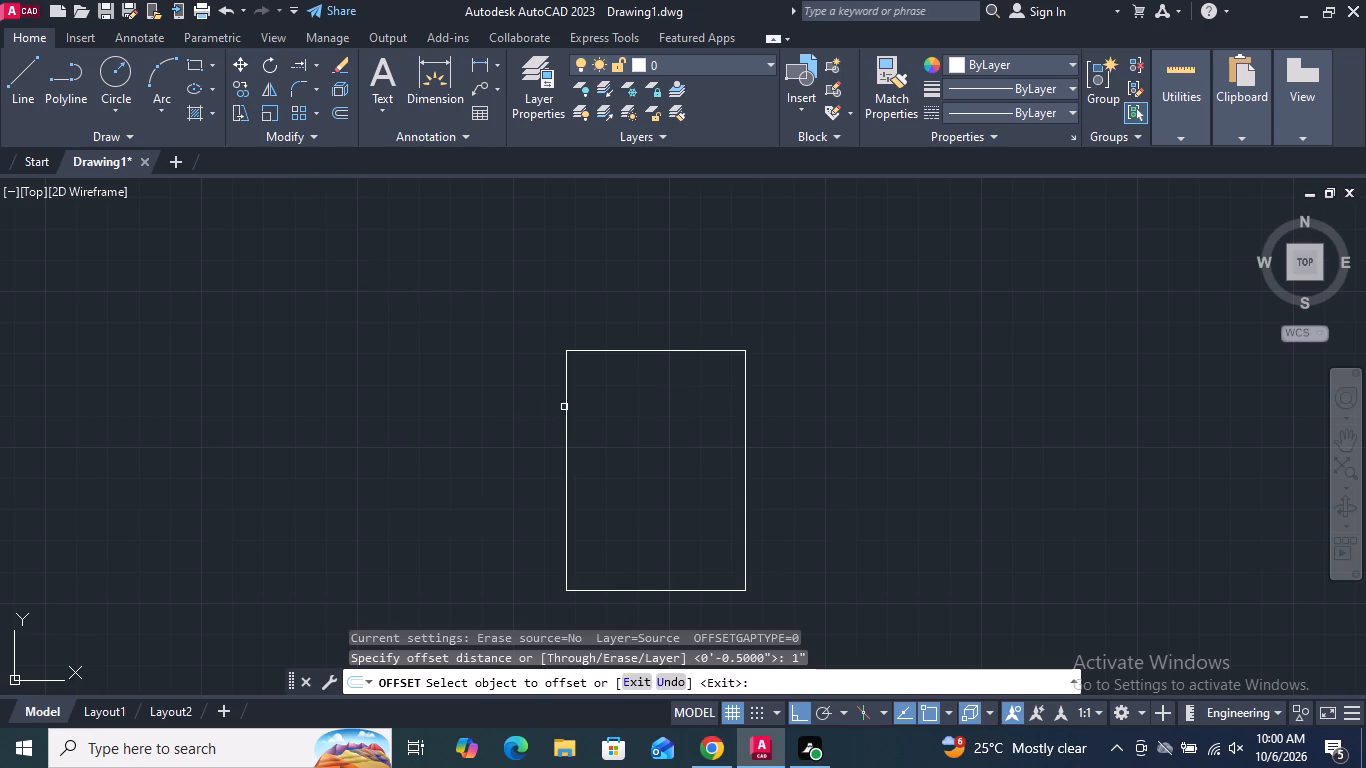
pyautogui.click(568, 404)
pyautogui.click(579, 406)
pyautogui.press('Return')
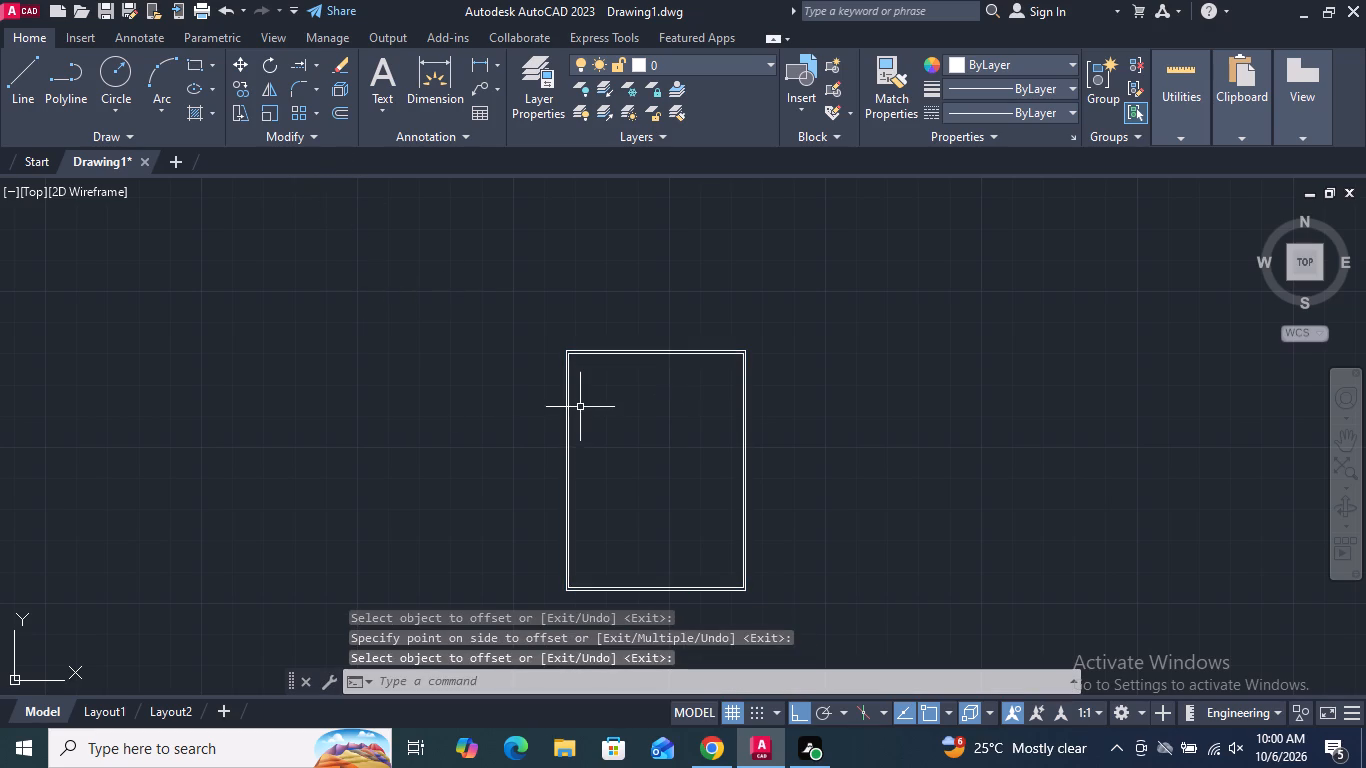
# Stretch the right side of both rectangles horizontally outward, widening the frame by a little over half its width.
pyautogui.moveTo(617, 504); pyautogui.dragTo(617, 453, button='middle')
pyautogui.scroll(1, 617, 453)
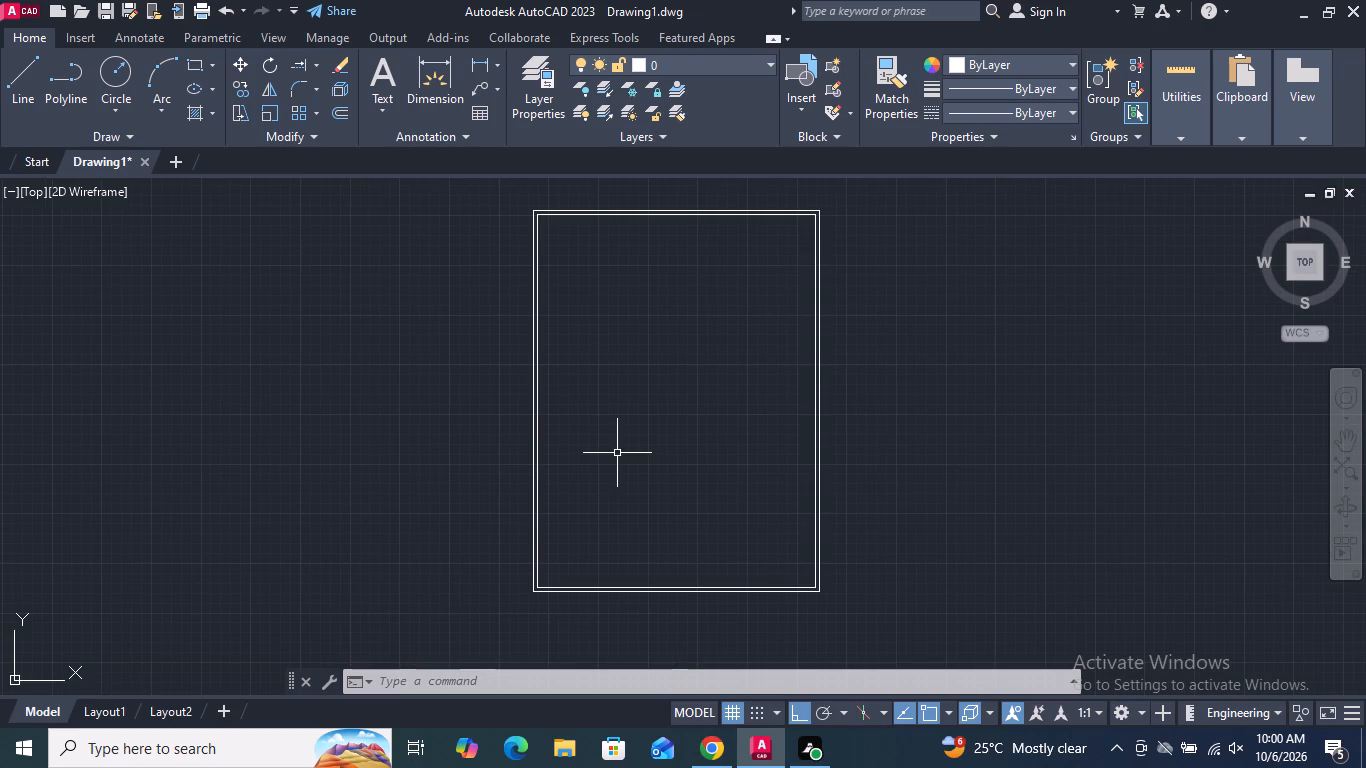
pyautogui.scroll(-2, 572, 459)
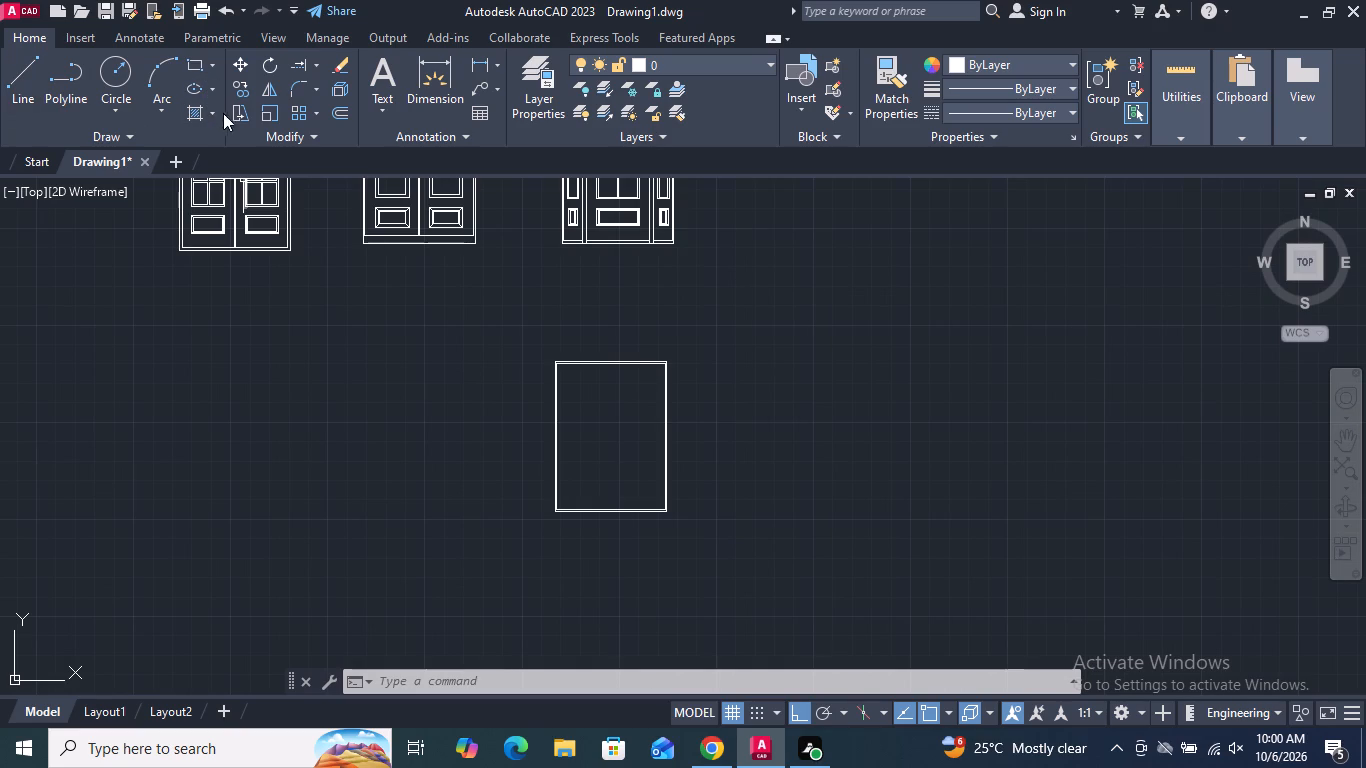
pyautogui.click(236, 115)
pyautogui.click(699, 531)
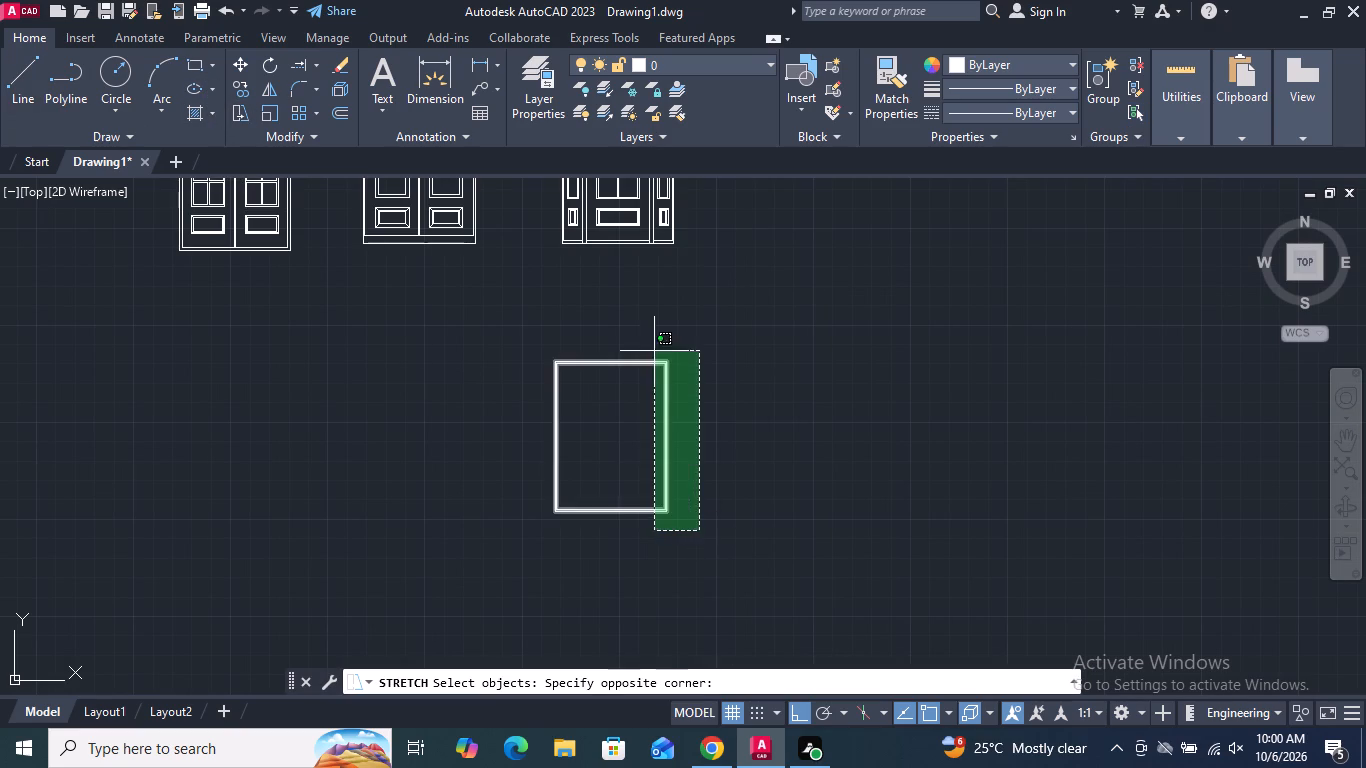
pyautogui.click(639, 304)
pyautogui.press('Return')
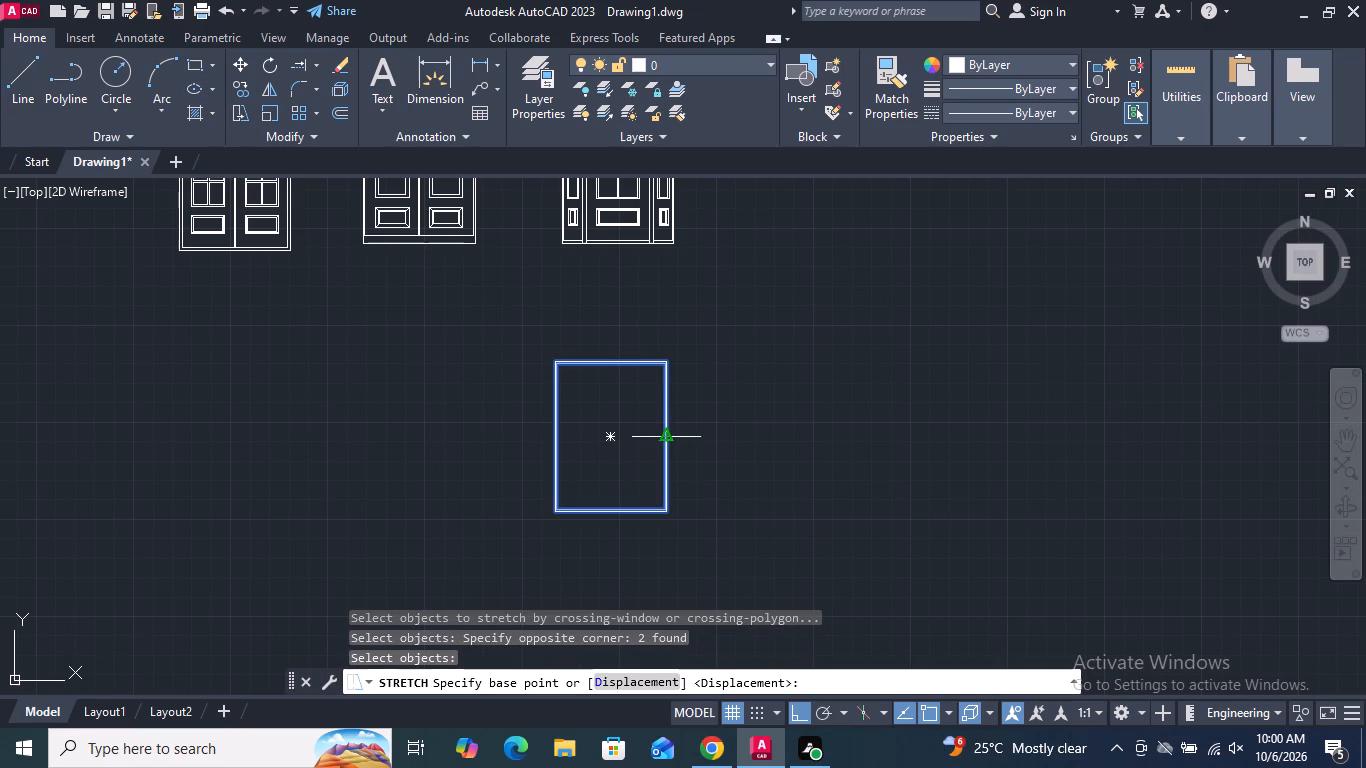
pyautogui.click(670, 431)
pyautogui.click(731, 430)
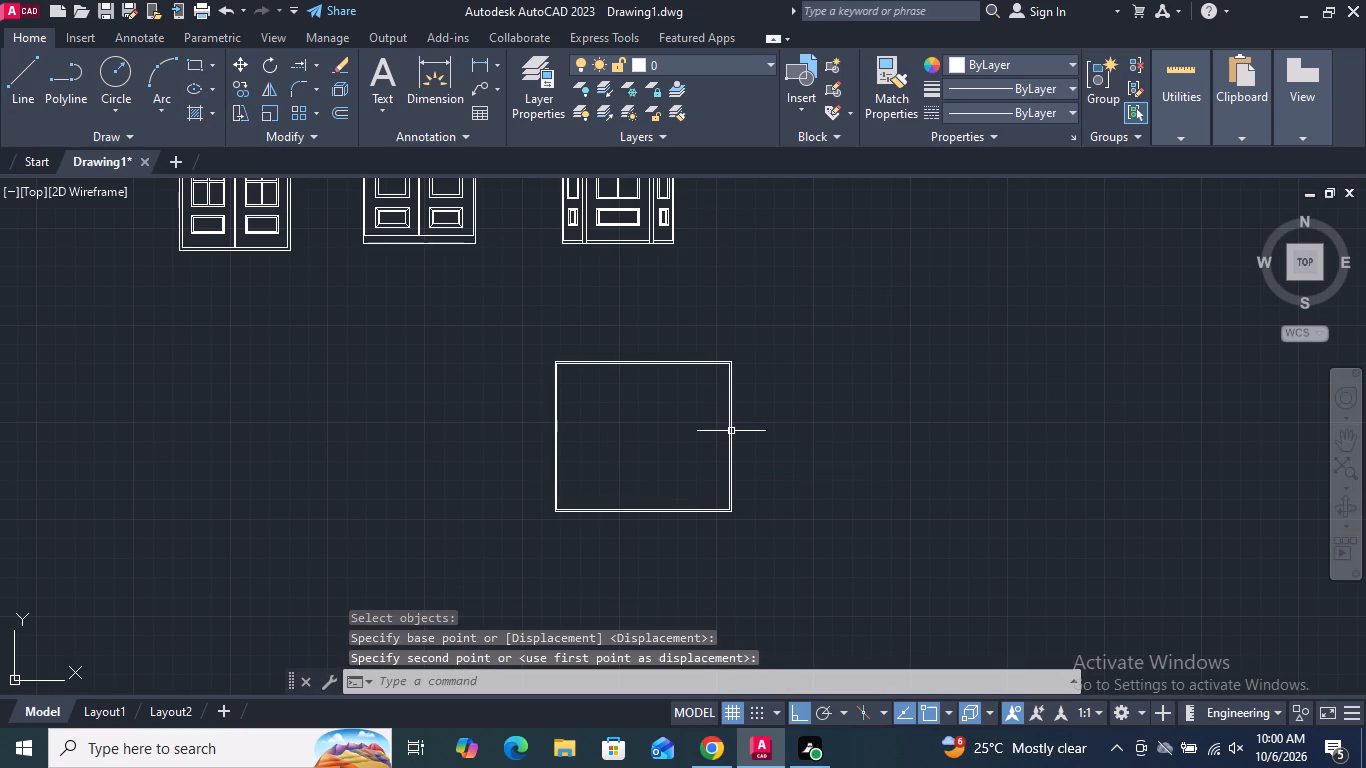
pyautogui.scroll(1, 676, 414)
pyautogui.moveTo(616, 423); pyautogui.dragTo(548, 422, button='middle')
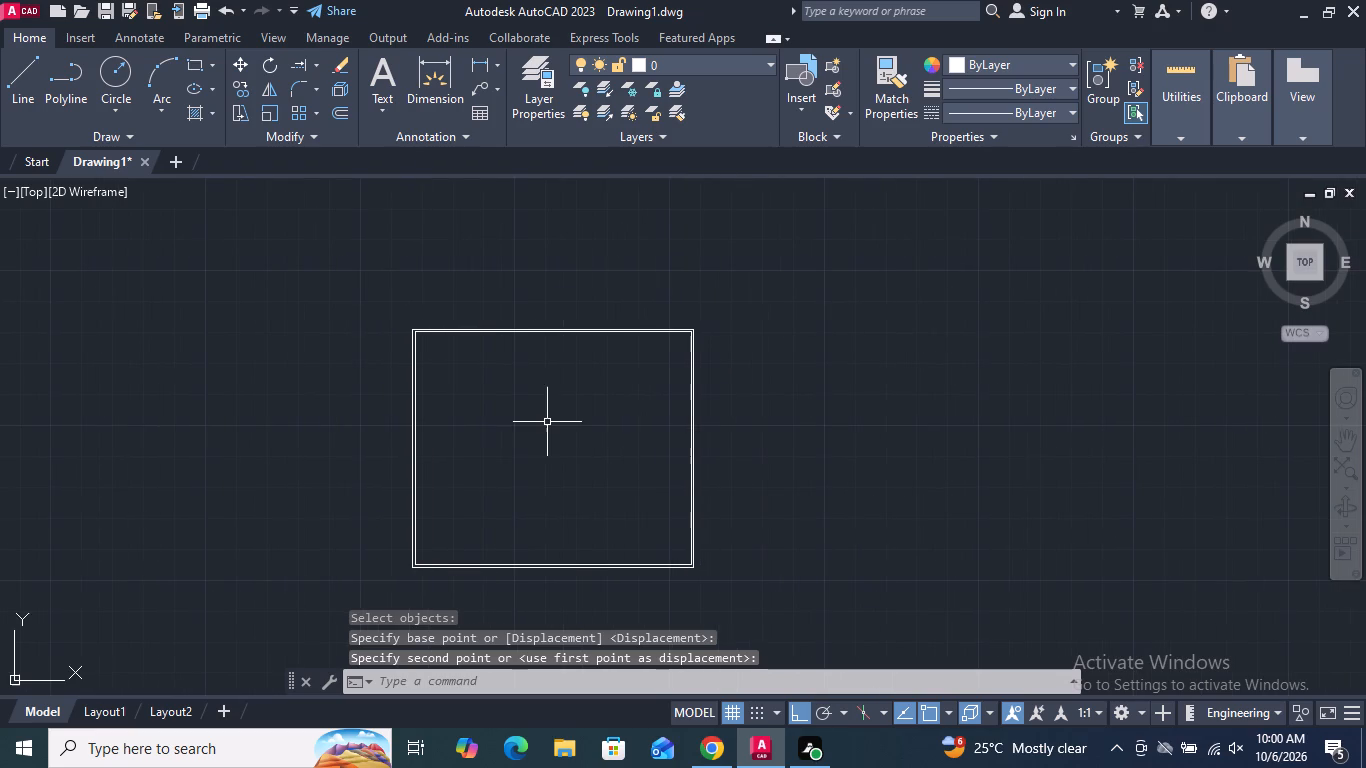
pyautogui.press('Escape')
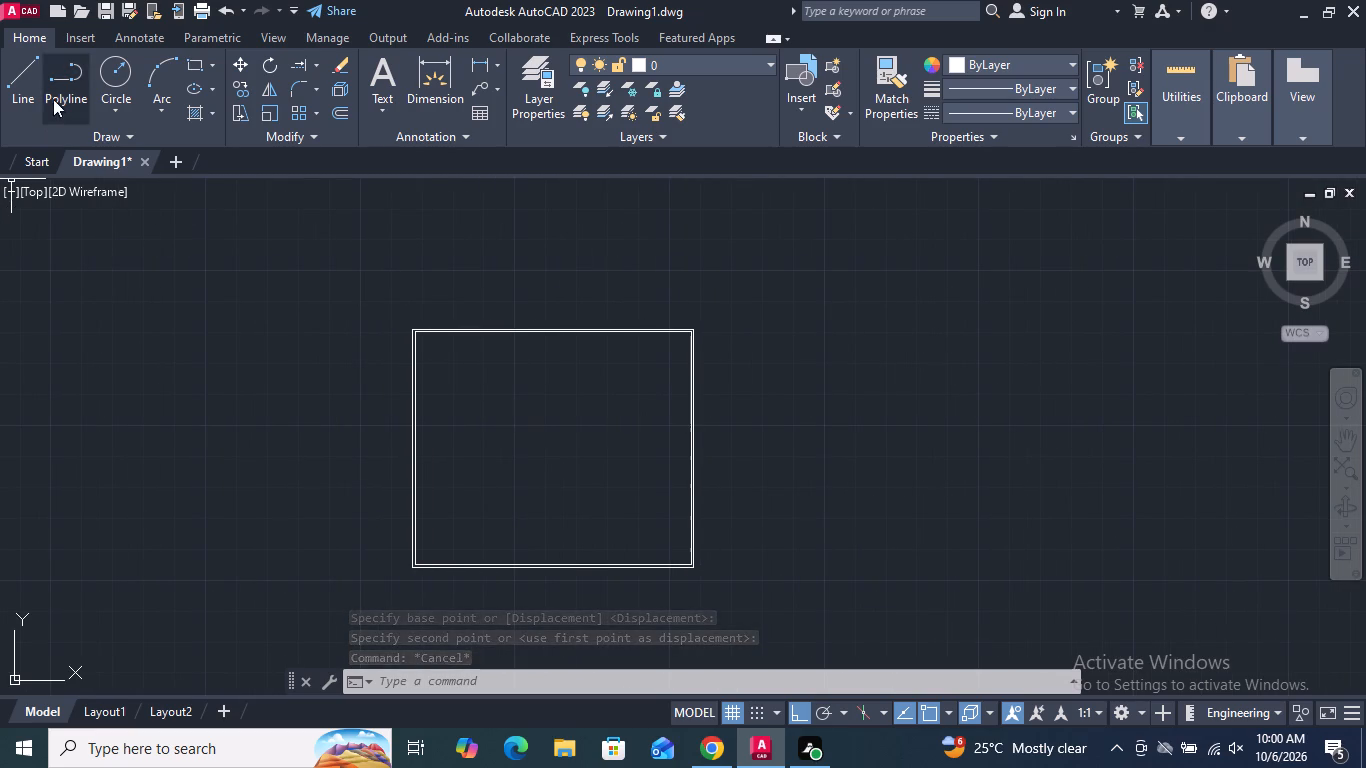
# Draw a vertical line near the frame's left side, from the inner rectangle's bottom edge to its top edge.
pyautogui.click(11, 58)
pyautogui.scroll(3, 440, 563)
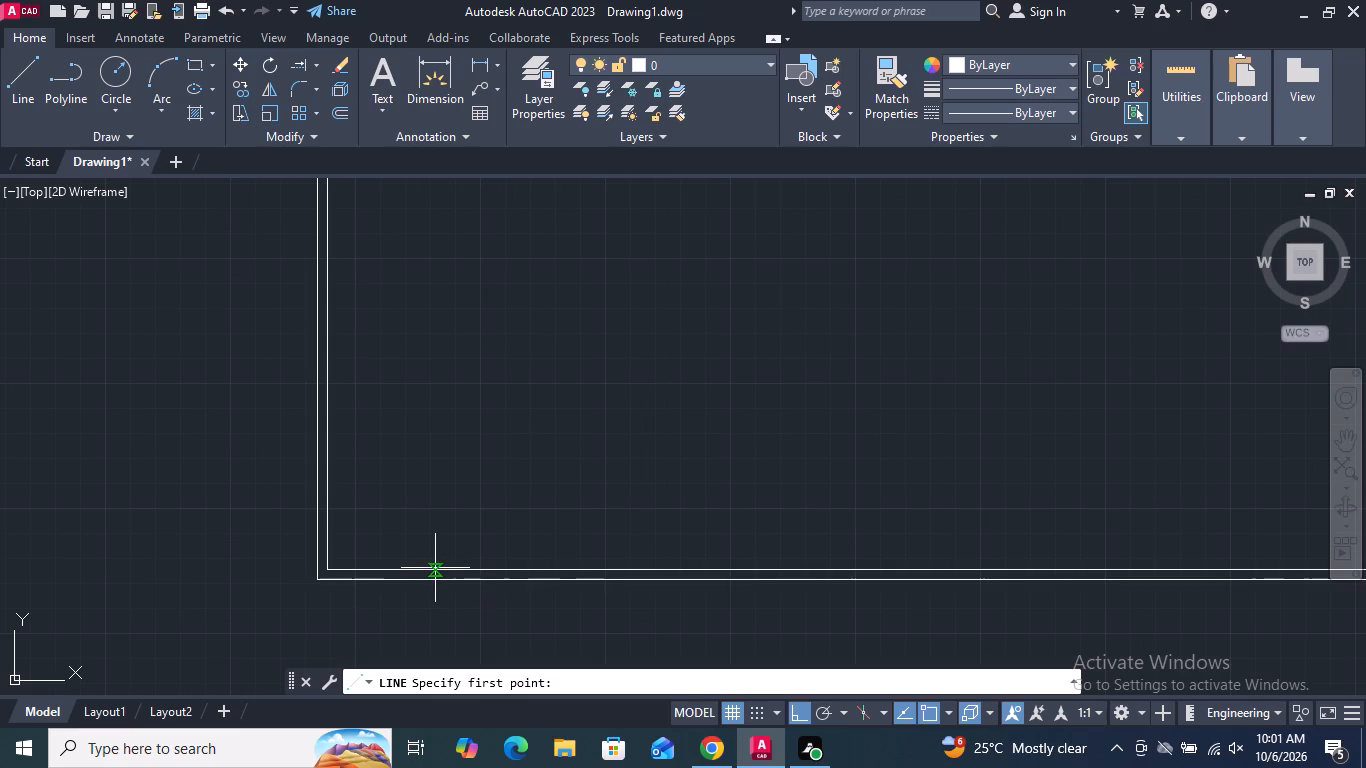
pyautogui.click(435, 570)
pyautogui.scroll(-3, 435, 571)
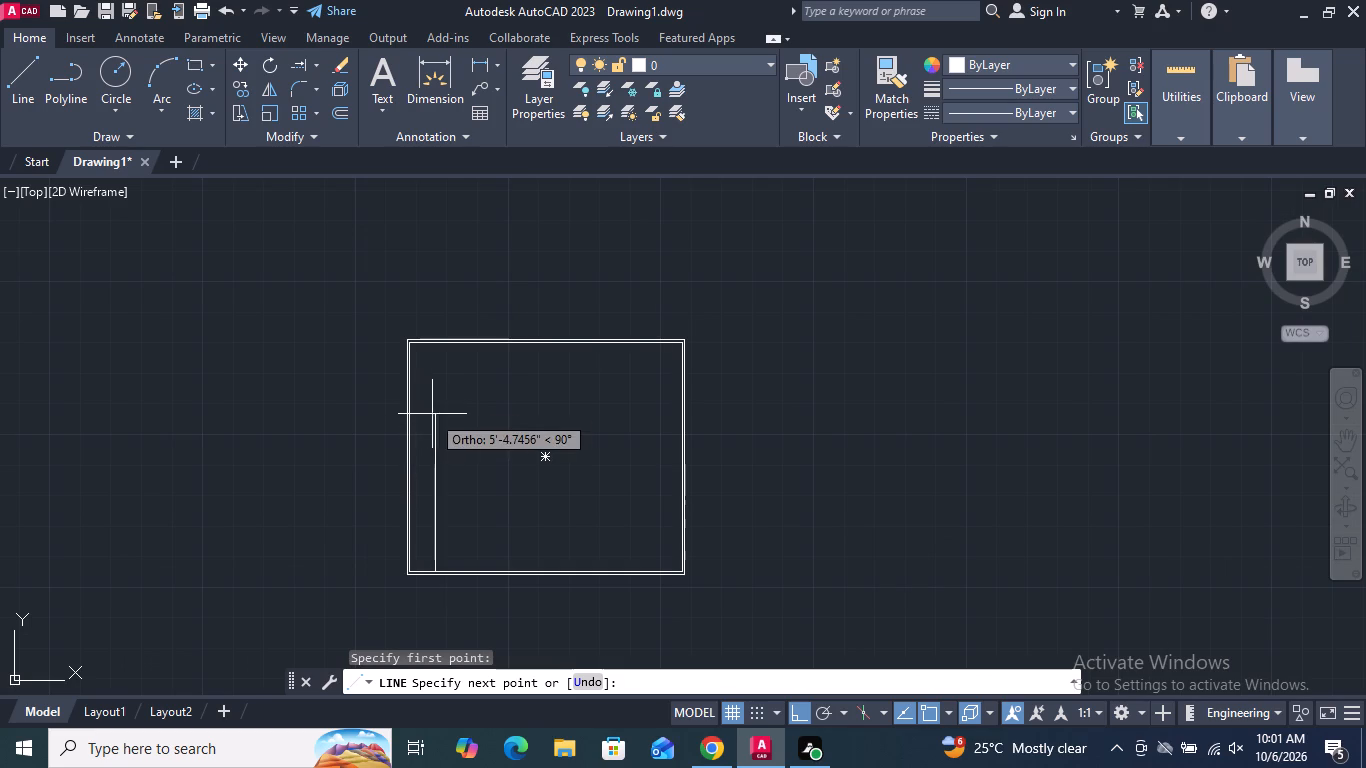
pyautogui.scroll(2, 435, 328)
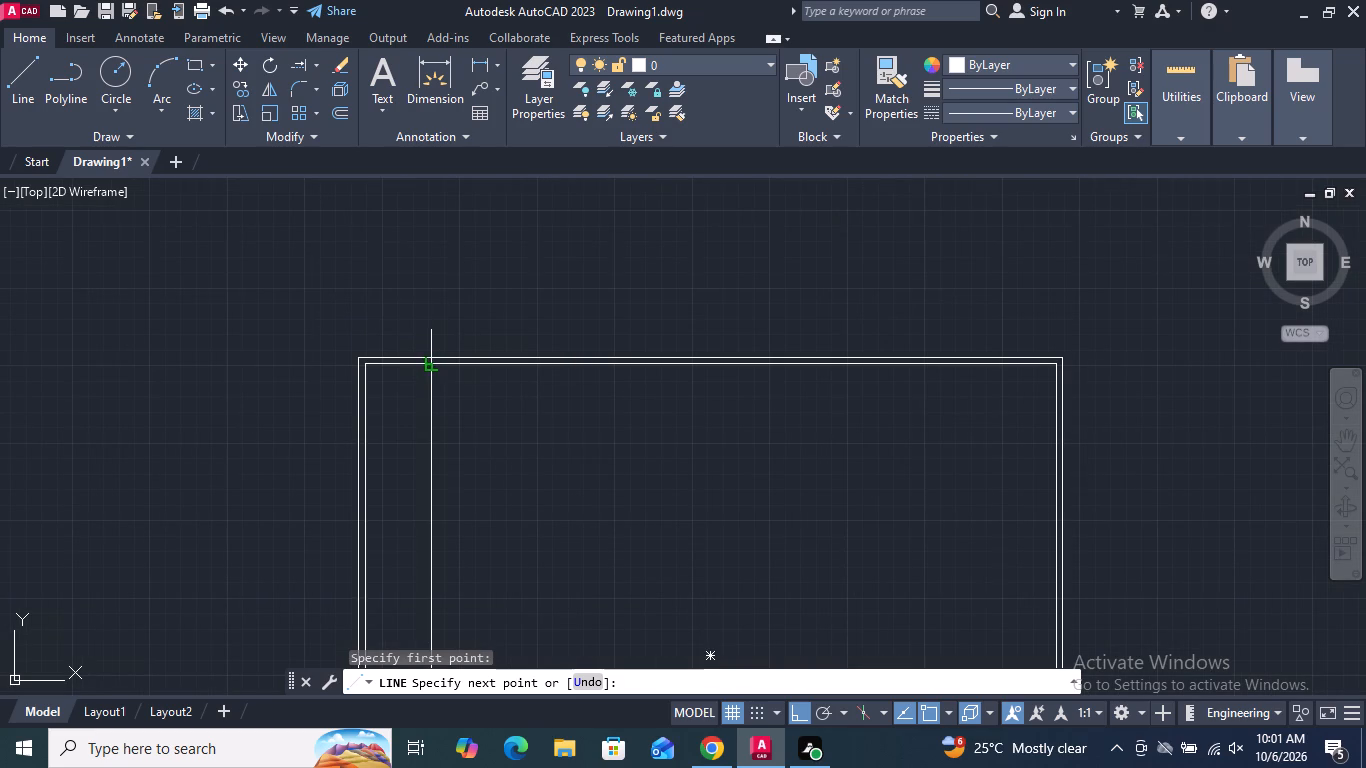
pyautogui.click(432, 364)
pyautogui.scroll(-2, 455, 304)
pyautogui.press('Return')
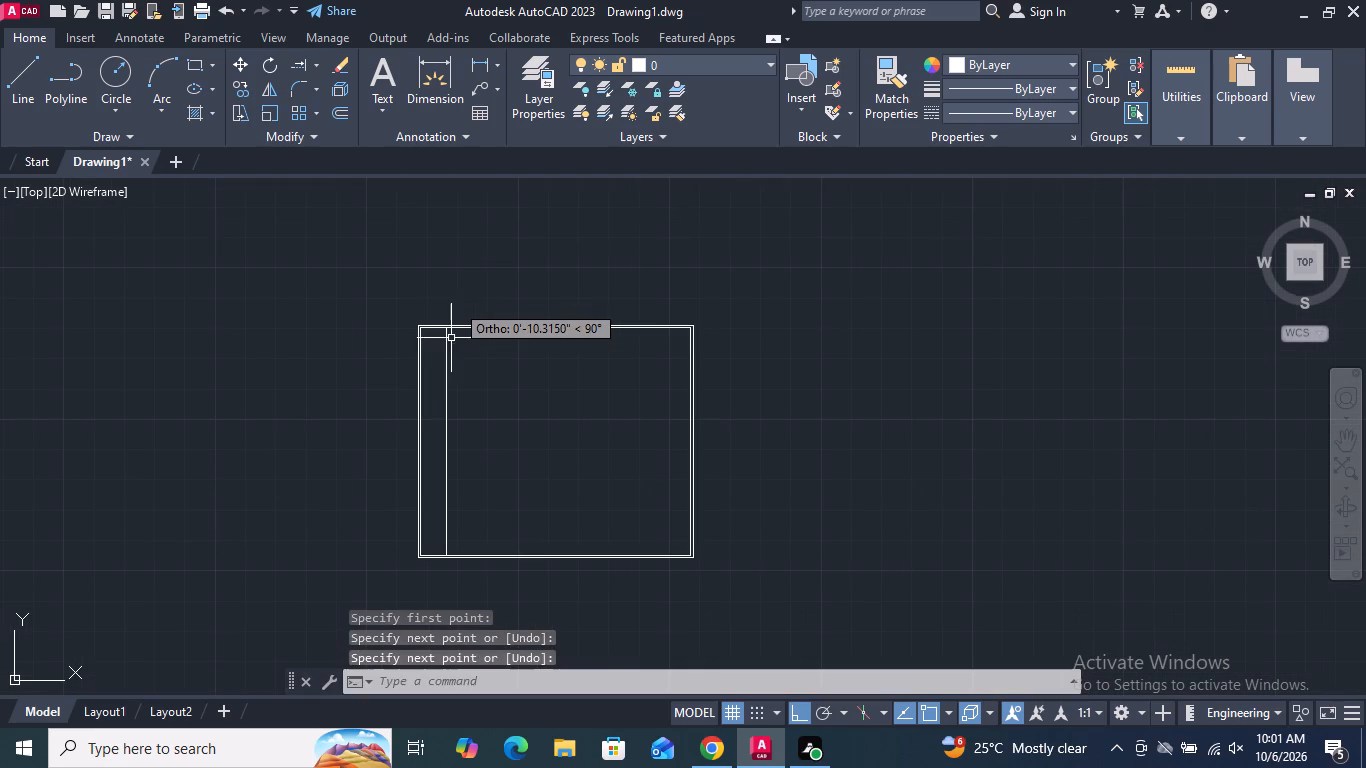
# Move the vertical line slightly to the right along the inner rectangle's bottom edge.
pyautogui.scroll(2, 451, 420)
pyautogui.moveTo(451, 420); pyautogui.dragTo(404, 420)
pyautogui.click(404, 420)
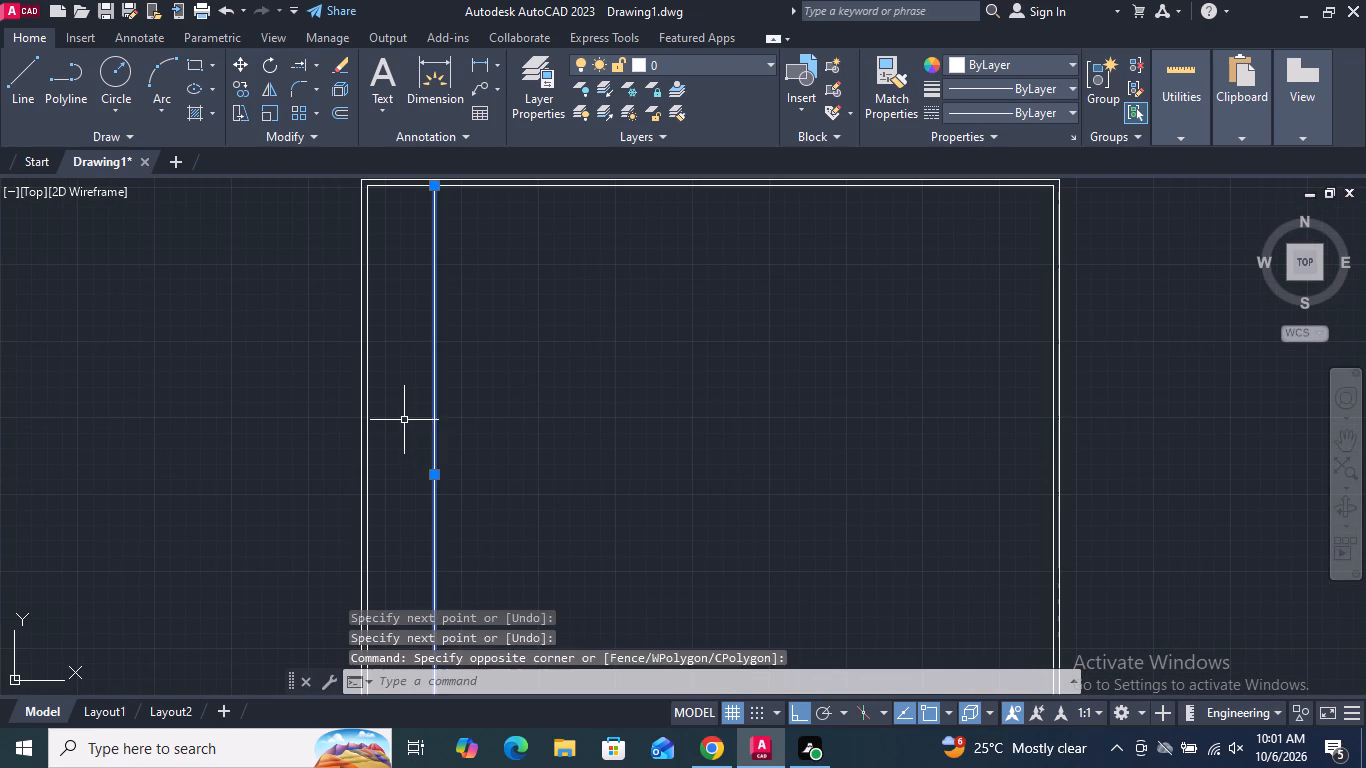
pyautogui.scroll(-2, 414, 340)
pyautogui.scroll(4, 402, 511)
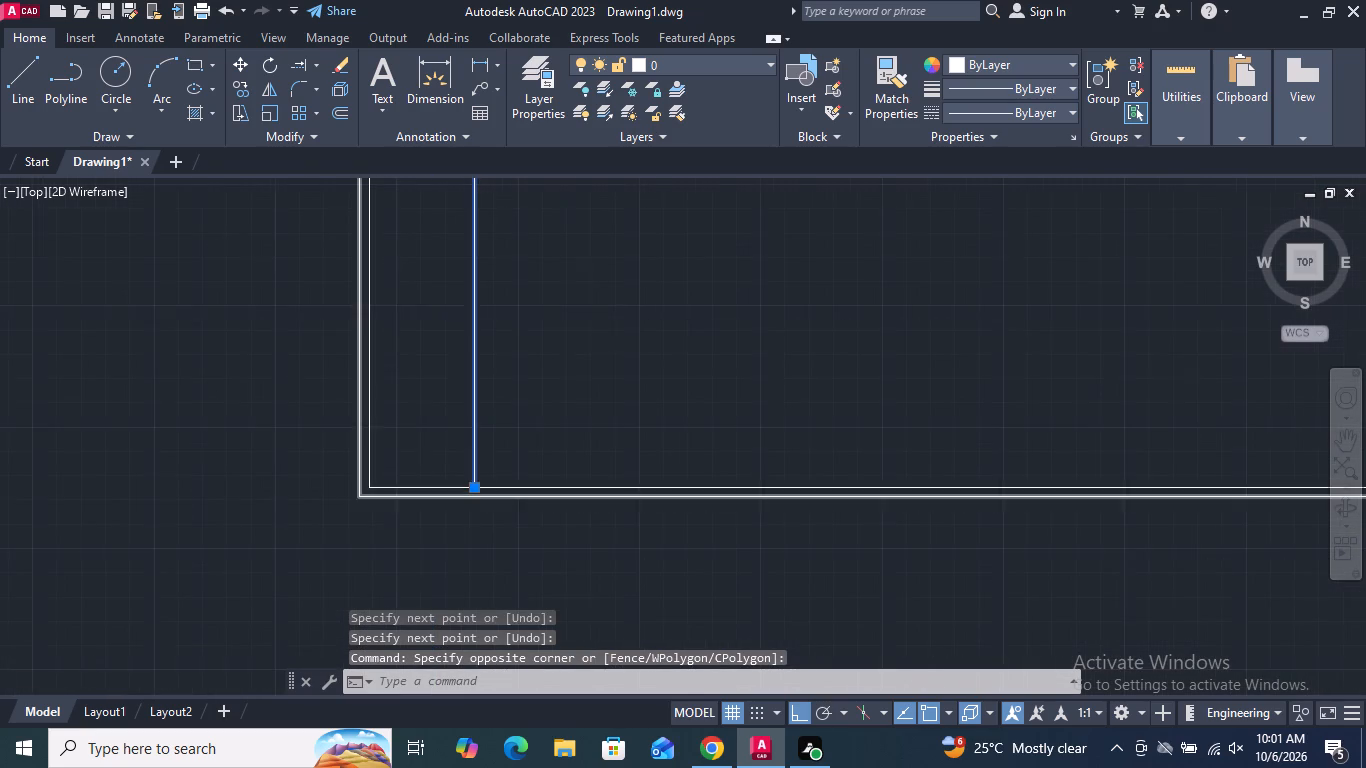
pyautogui.scroll(1, 475, 496)
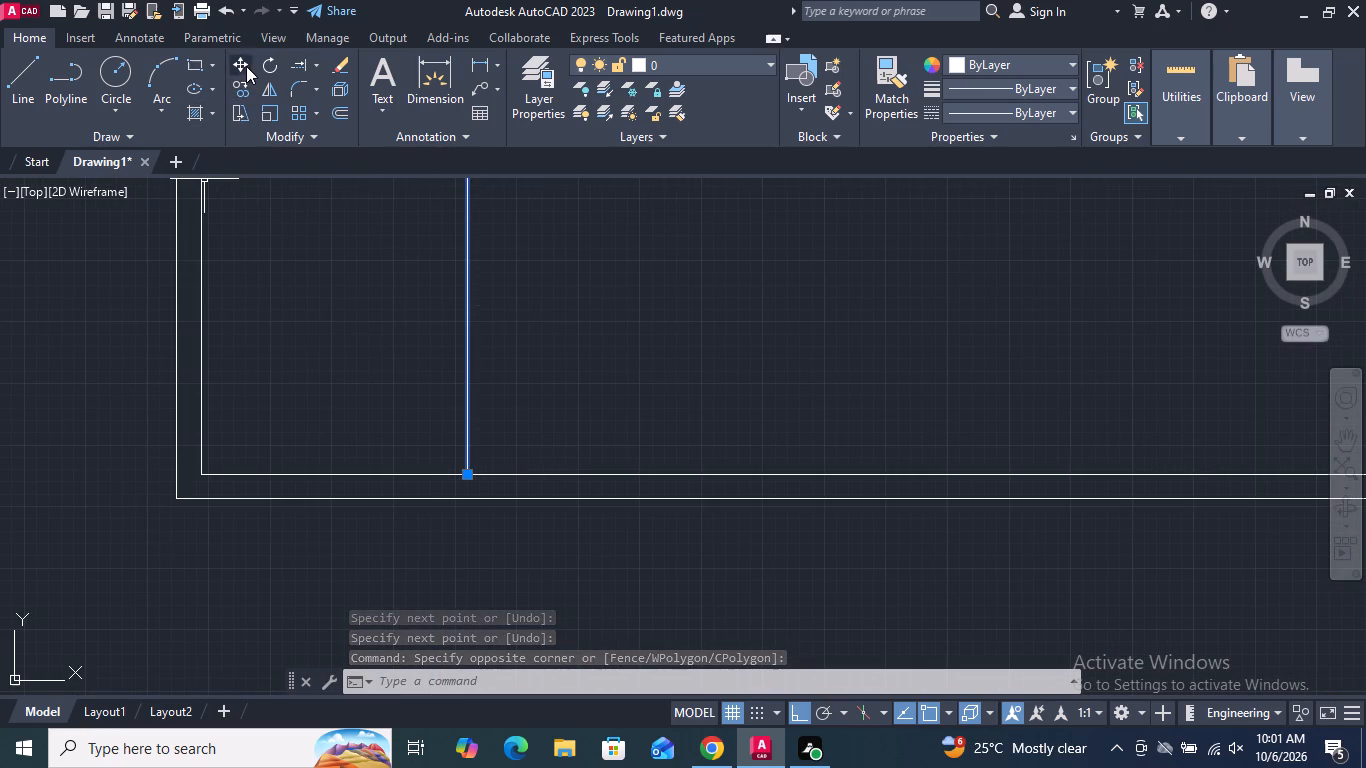
pyautogui.click(243, 62)
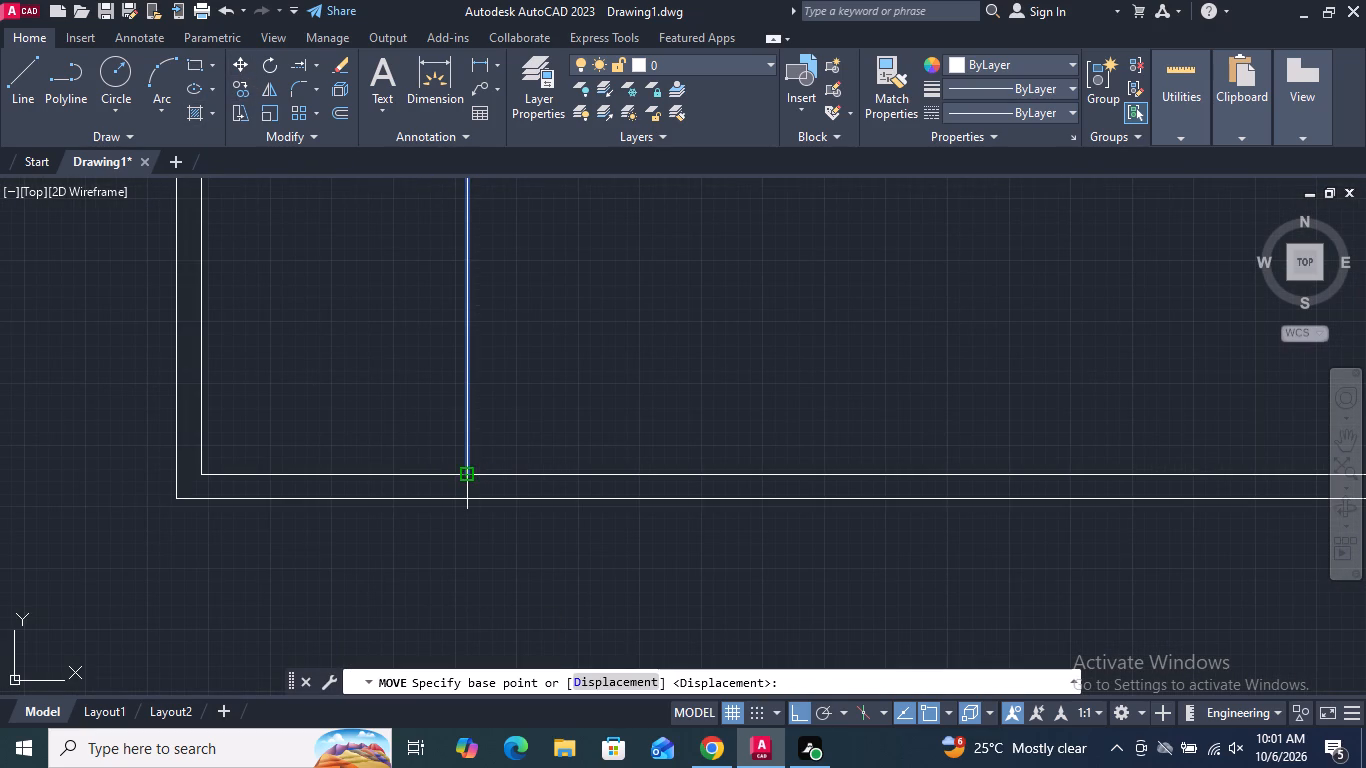
pyautogui.click(469, 472)
pyautogui.click(560, 472)
pyautogui.scroll(-4, 517, 539)
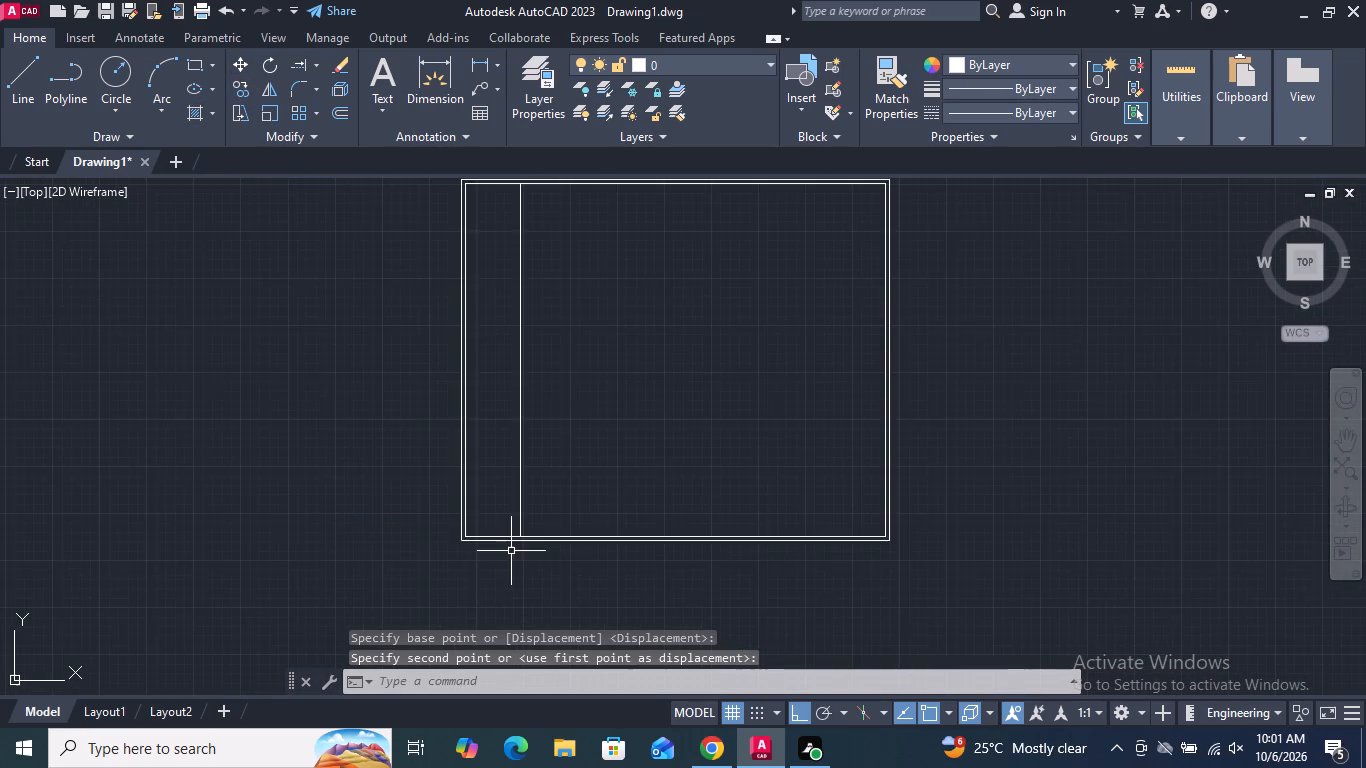
# Mirror the vertical line about the frame's vertical centreline through the bottom edge's midpoint, keeping the original.
pyautogui.scroll(-2, 511, 551)
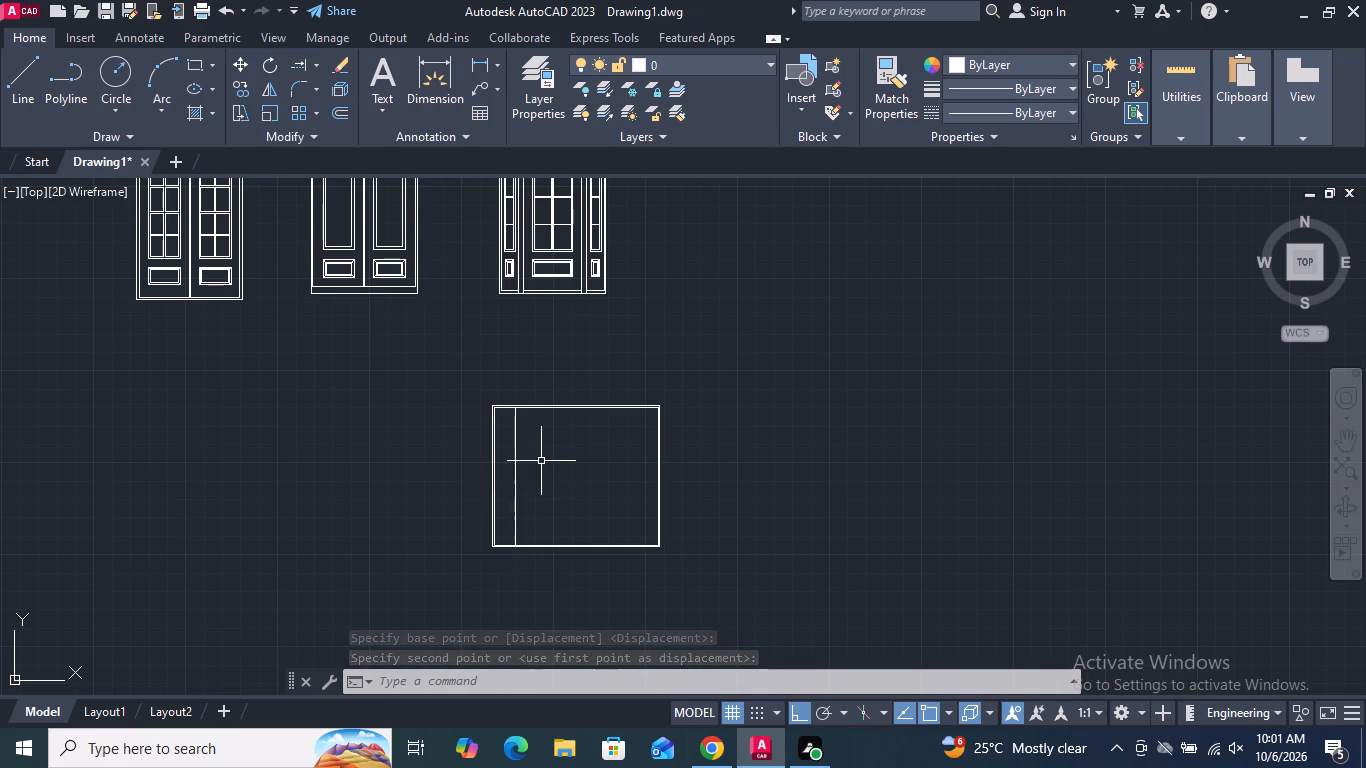
pyautogui.scroll(1, 532, 494)
pyautogui.moveTo(531, 491); pyautogui.dragTo(453, 396, button='middle')
pyautogui.scroll(1, 524, 484)
pyautogui.moveTo(449, 394); pyautogui.dragTo(440, 387)
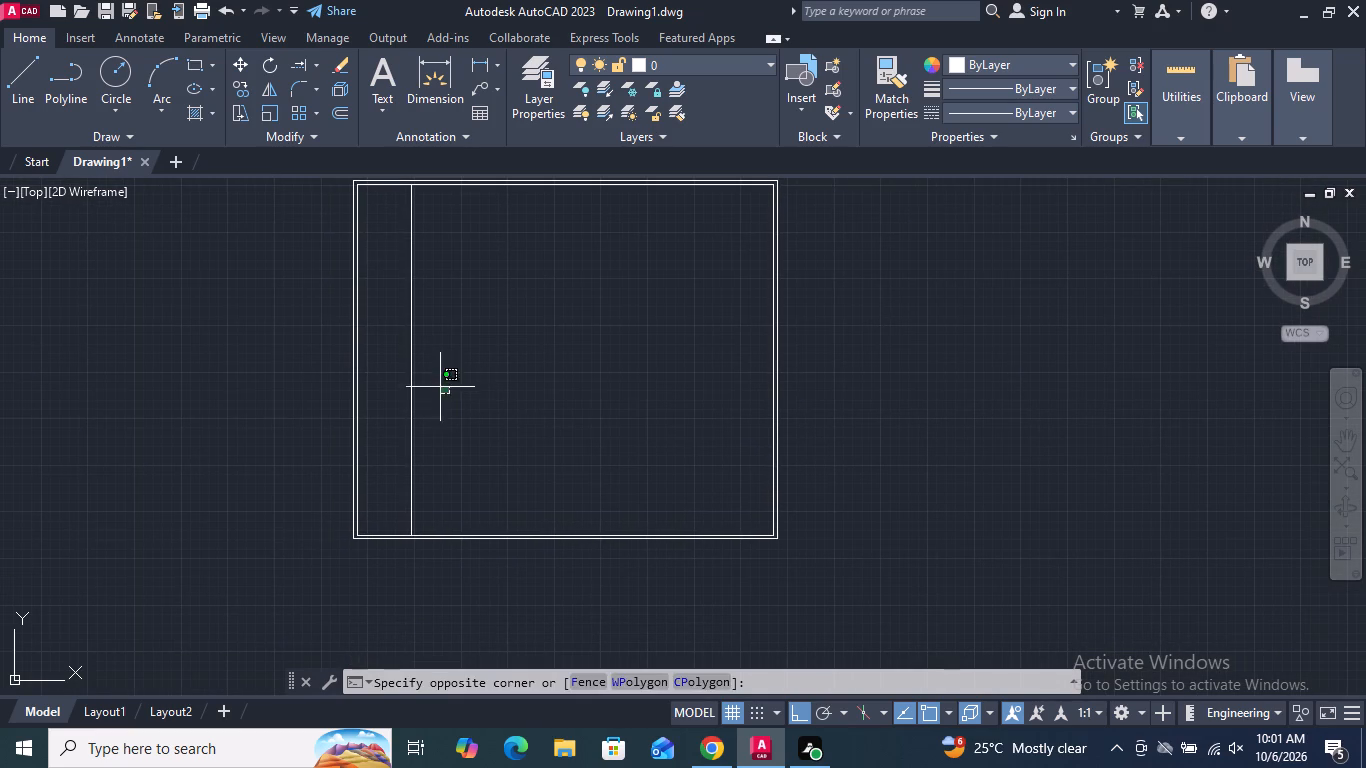
pyautogui.click(382, 362)
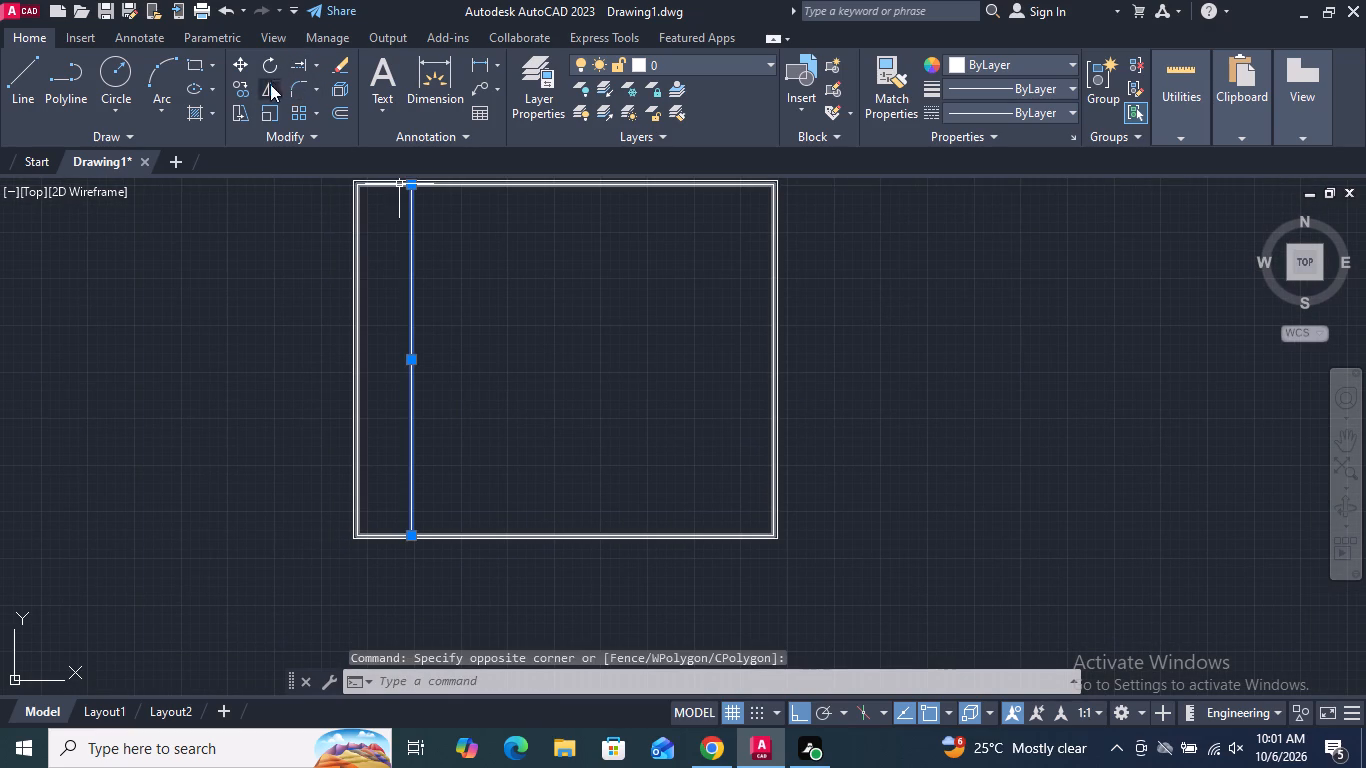
pyautogui.click(266, 86)
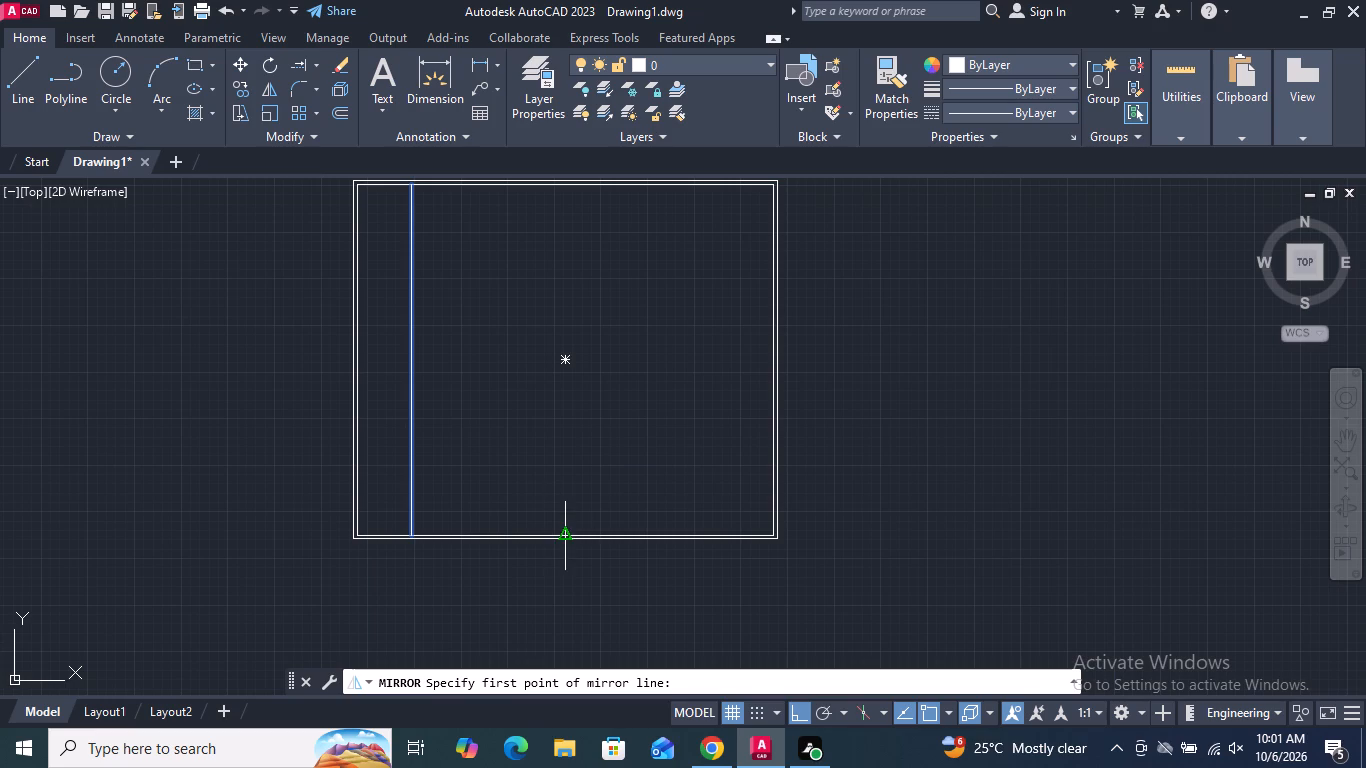
pyautogui.click(564, 532)
pyautogui.click(567, 575)
pyautogui.press('Return')
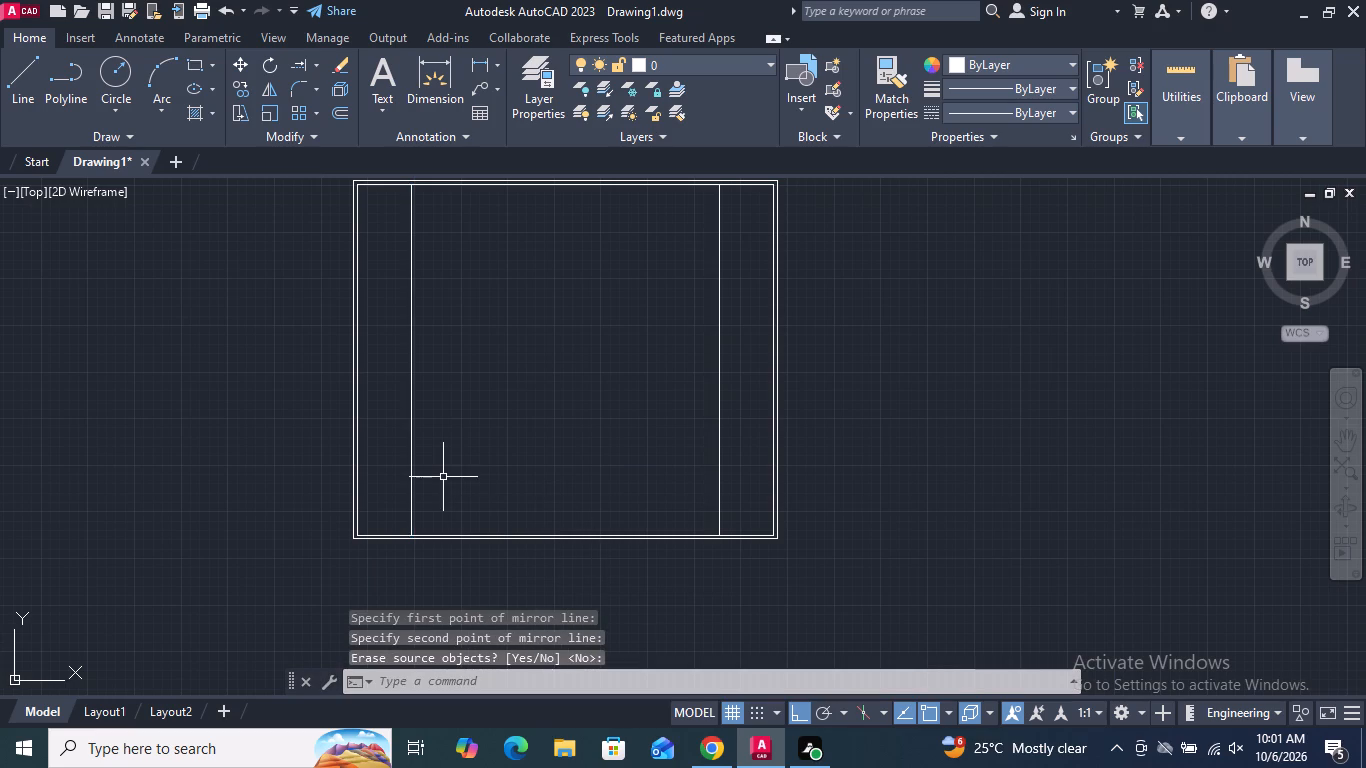
# Offset the left and right vertical lines 2" inward toward the frame's centre.
pyautogui.click(339, 115)
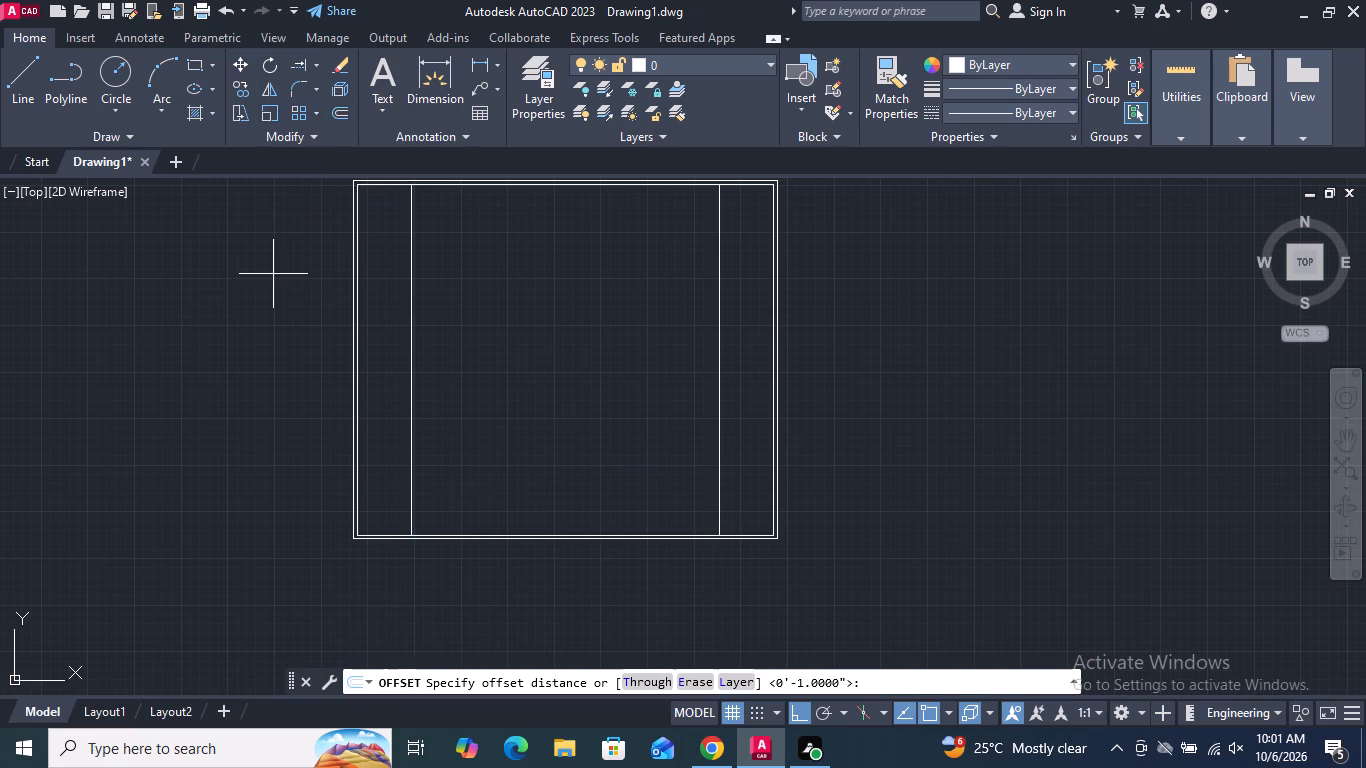
pyautogui.write('2"')
pyautogui.press('Return')
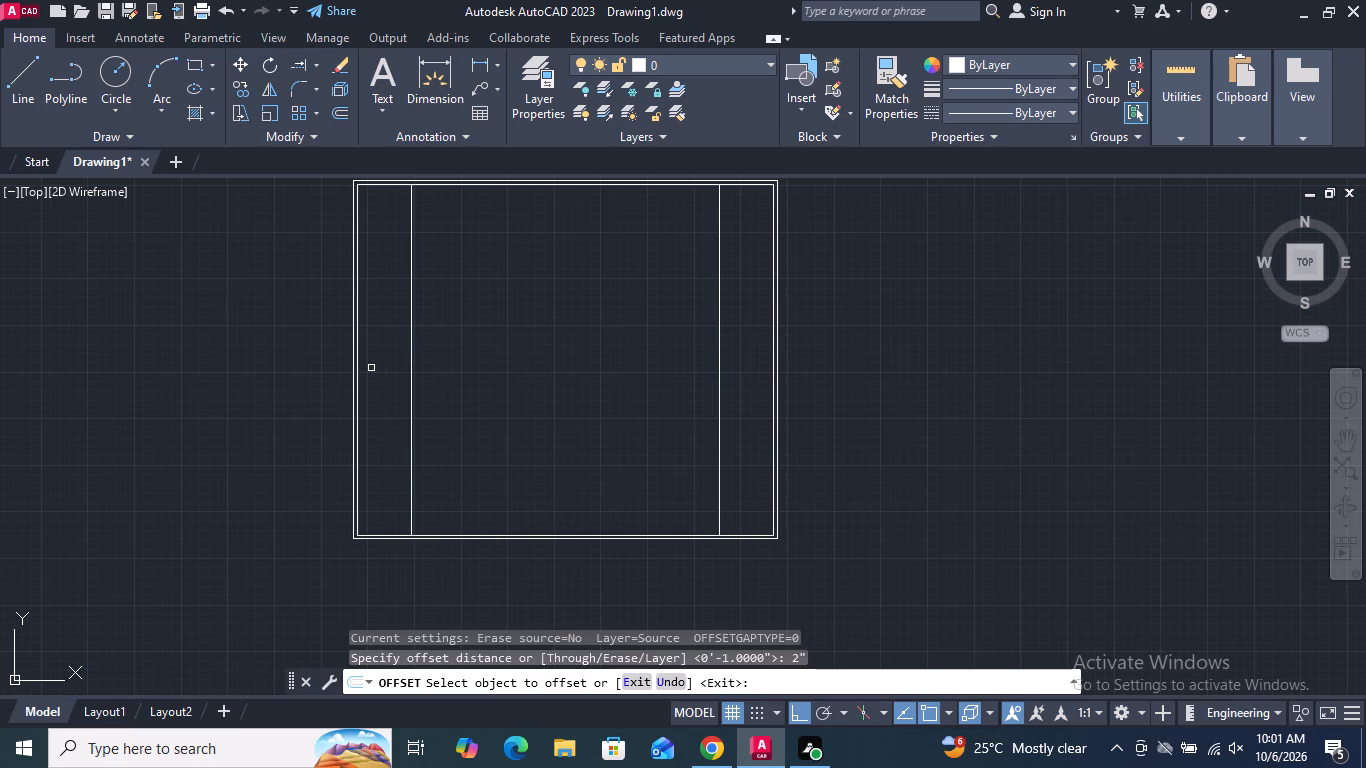
pyautogui.click(411, 337)
pyautogui.click(436, 336)
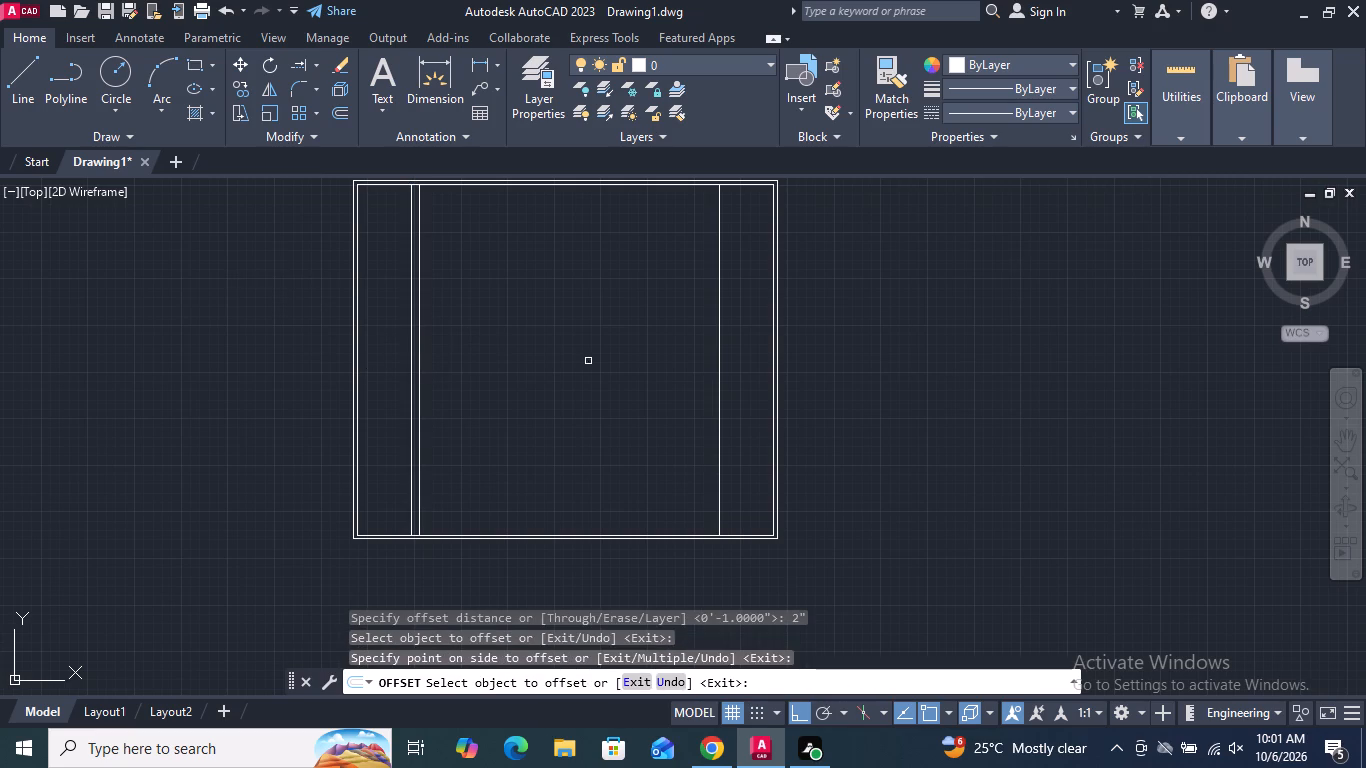
pyautogui.click(721, 350)
pyautogui.click(692, 362)
pyautogui.press('Return')
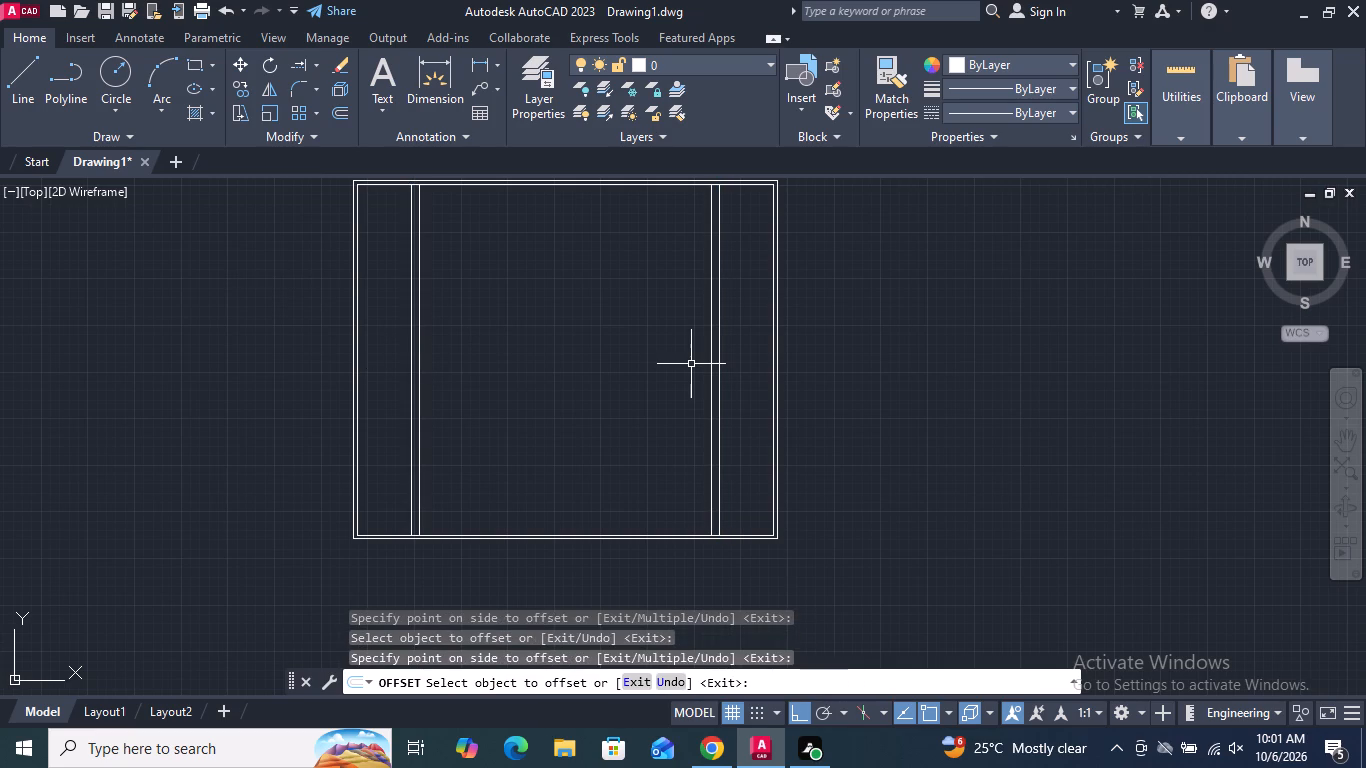
# Draw a vertical centre line from the midpoint of the frame's bottom edge to the midpoint of its top edge.
pyautogui.click(26, 79)
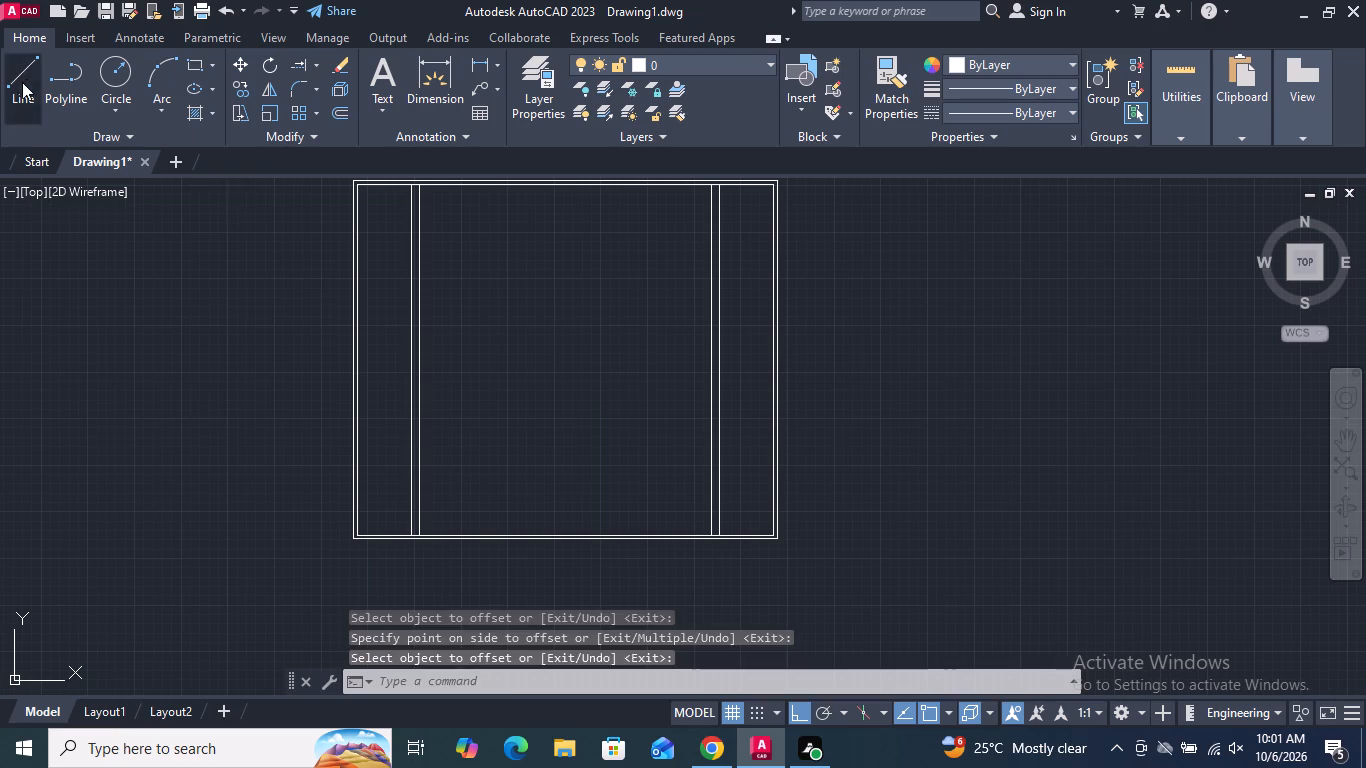
pyautogui.click(570, 537)
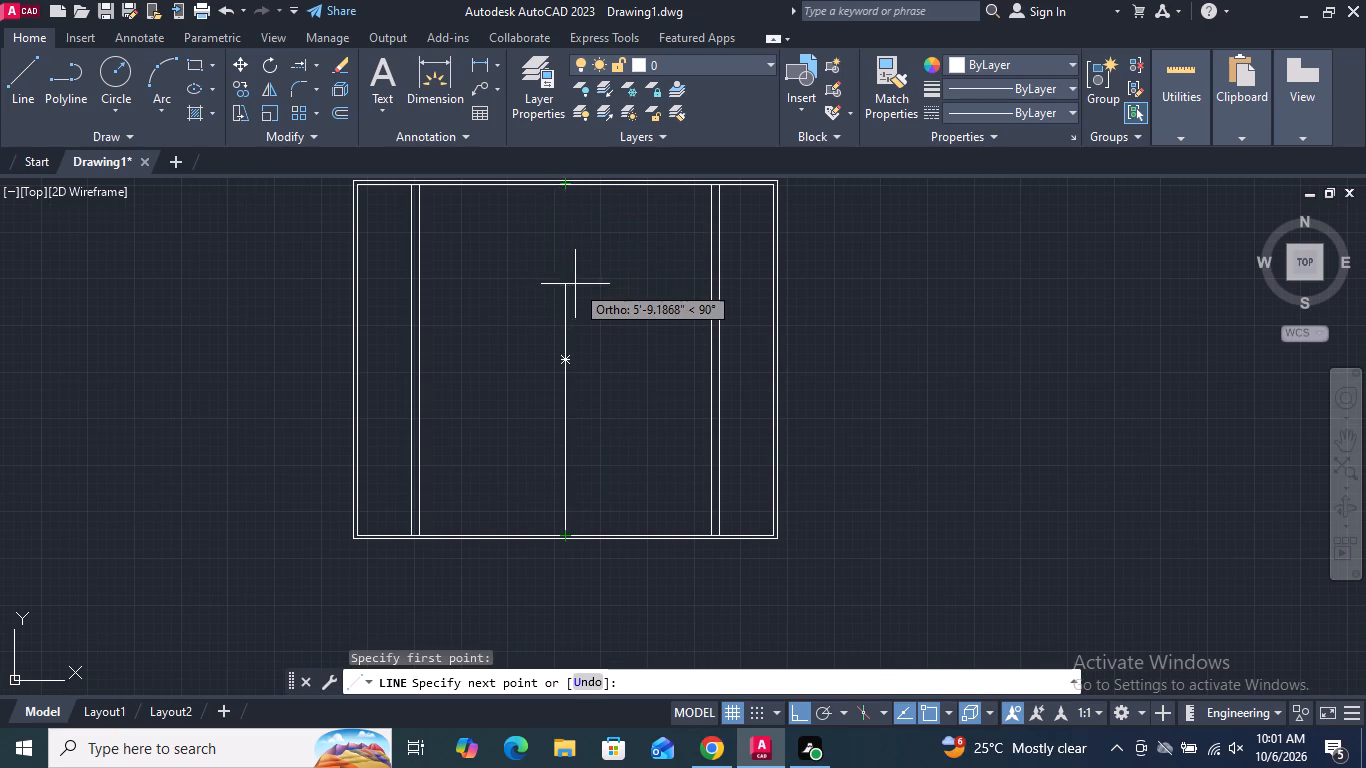
pyautogui.scroll(-1, 575, 286)
pyautogui.scroll(2, 578, 213)
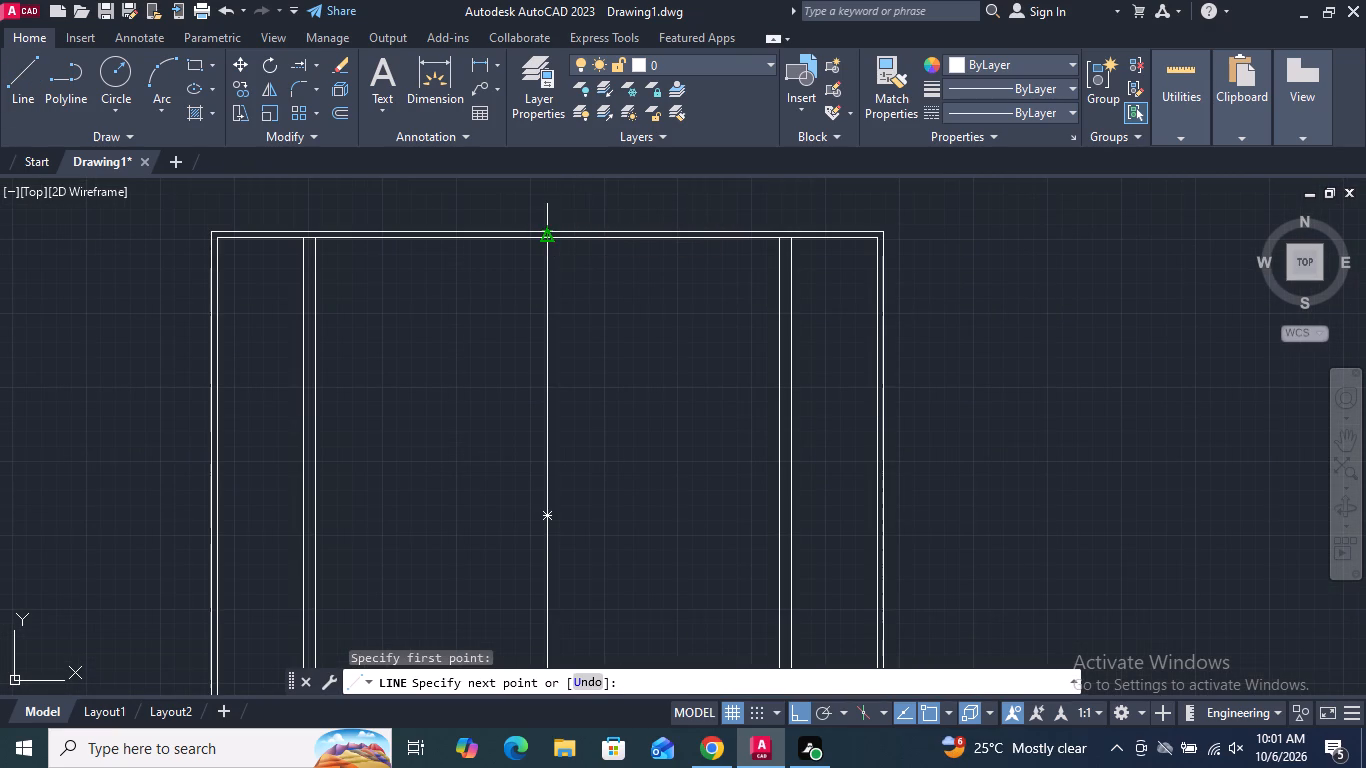
pyautogui.click(551, 238)
pyautogui.press('Return')
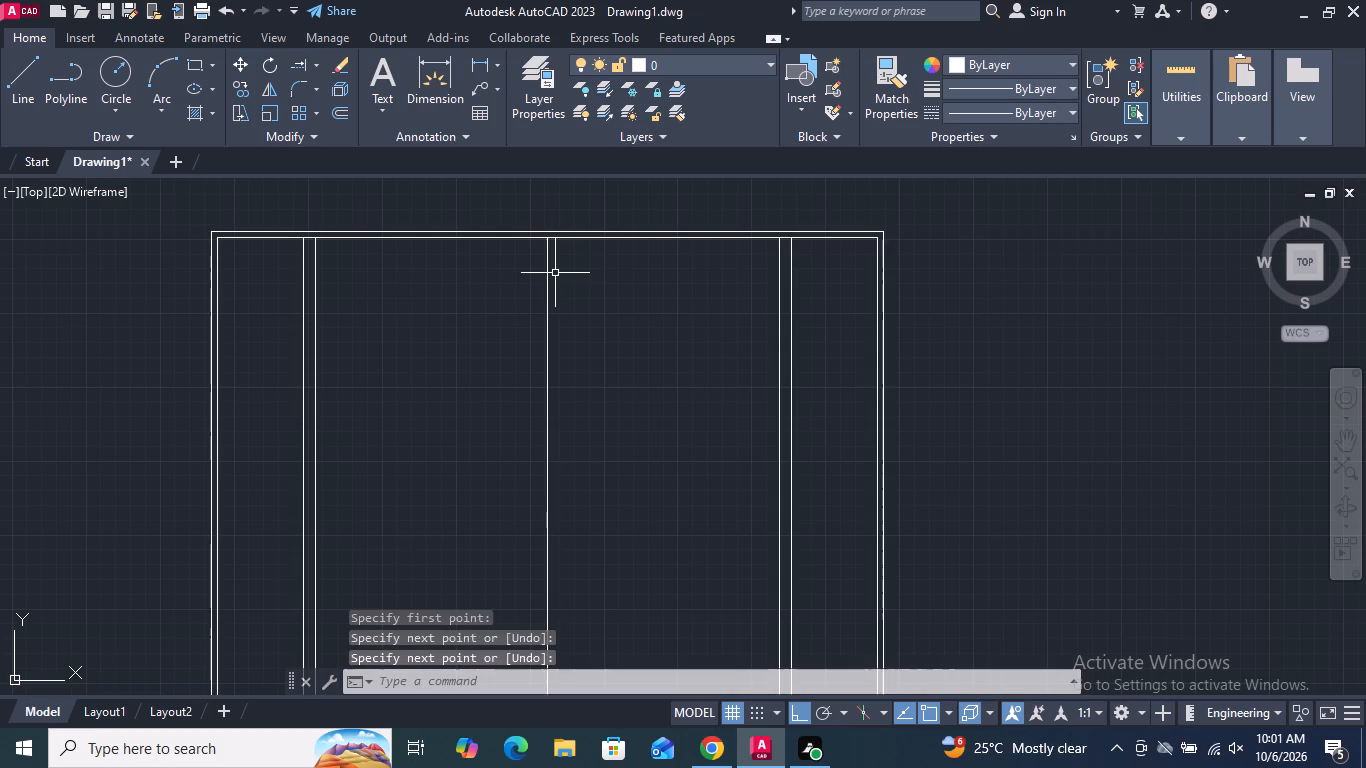
# Offset the vertical centre line 1/2" to both sides.
pyautogui.scroll(1, 555, 274)
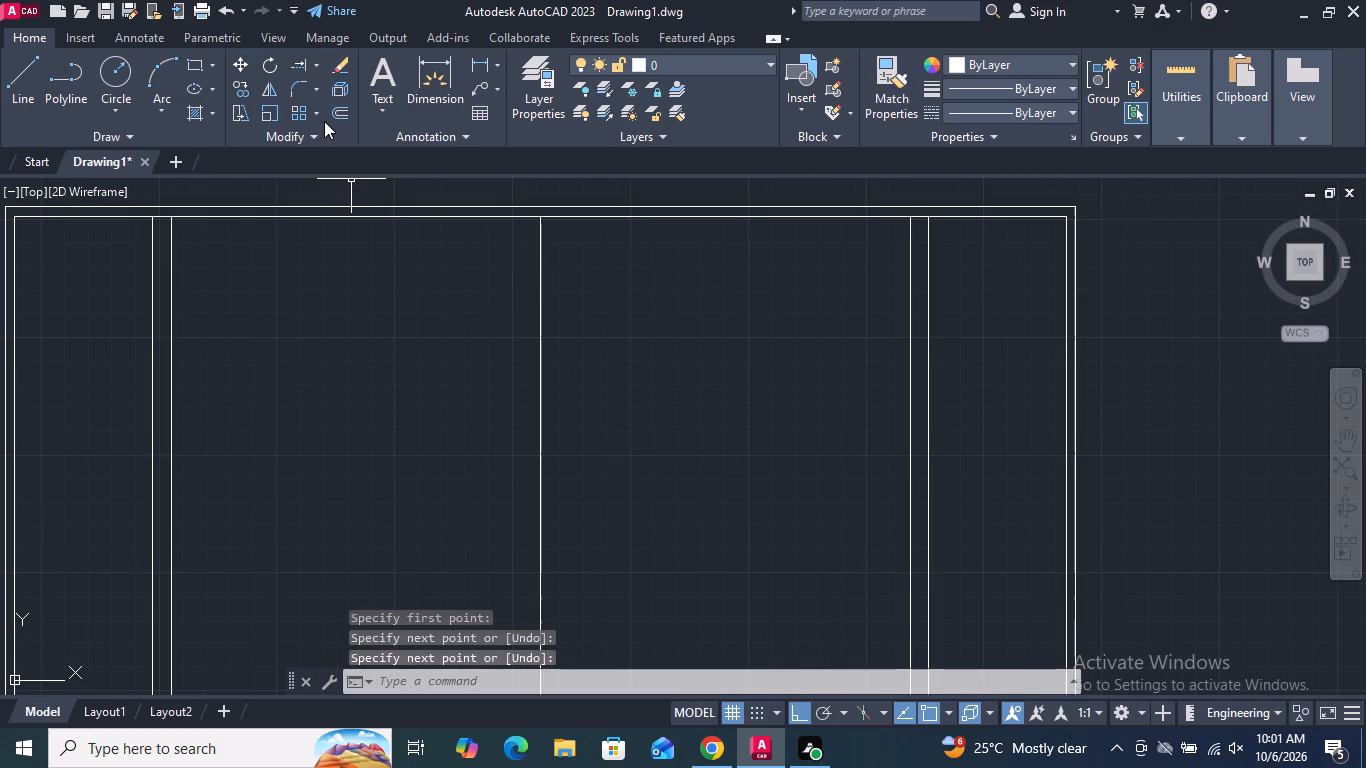
pyautogui.click(330, 116)
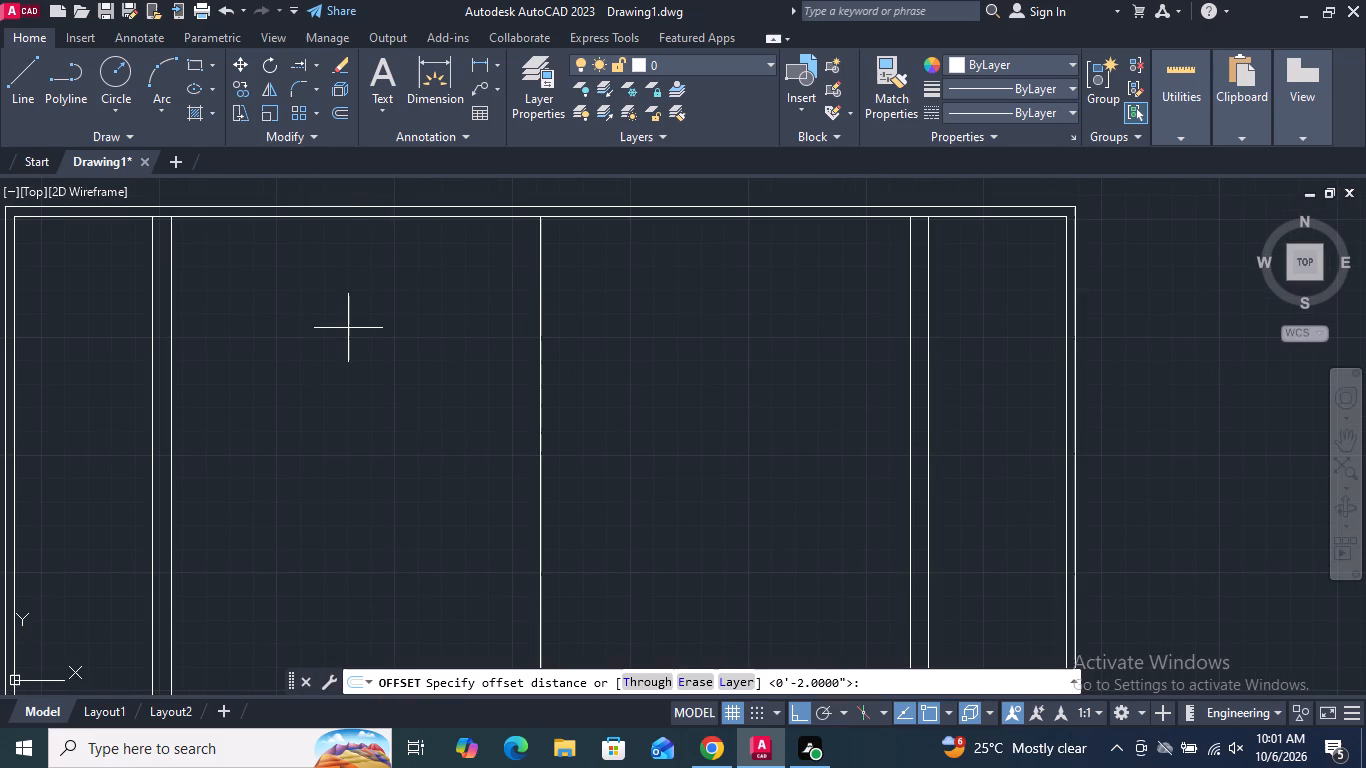
pyautogui.press('1')
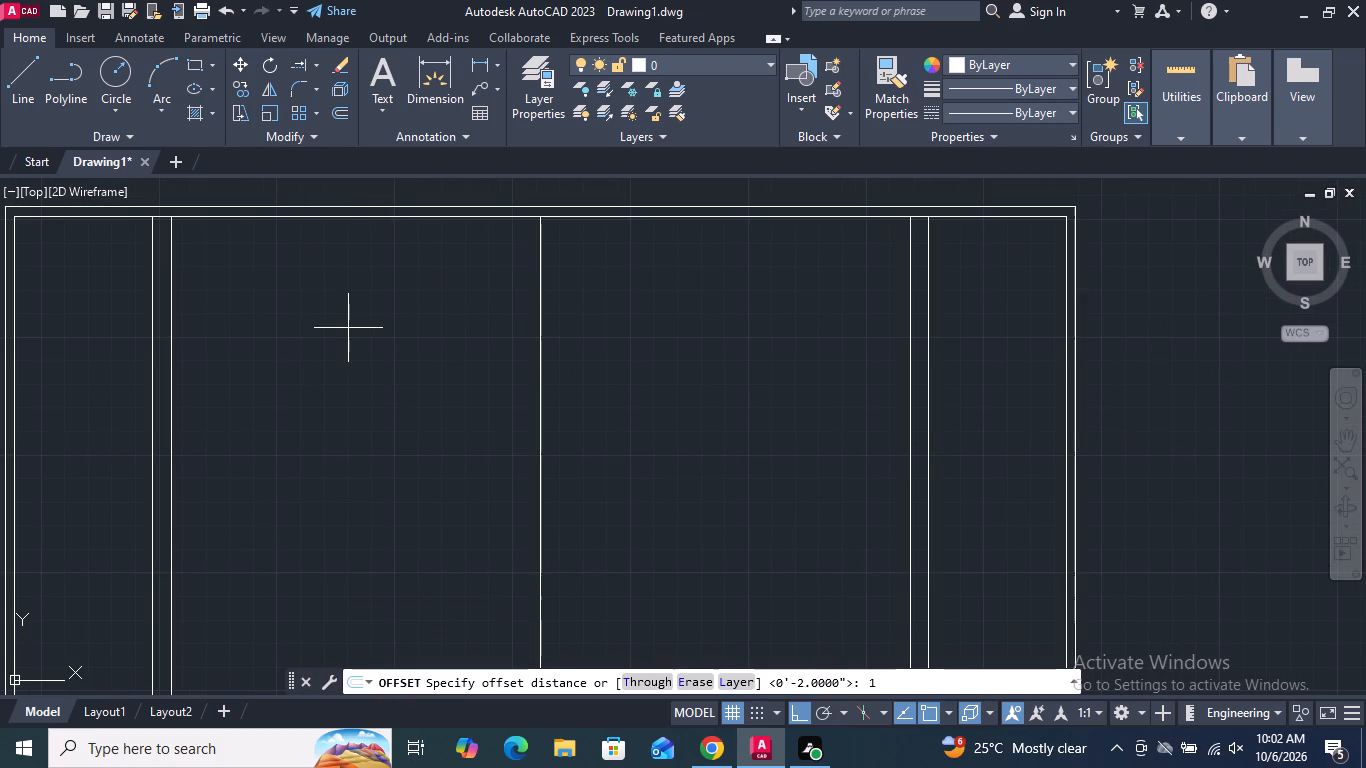
pyautogui.press('/')
pyautogui.press('2')
pyautogui.hotkey('shift', '"')
pyautogui.press('Return')
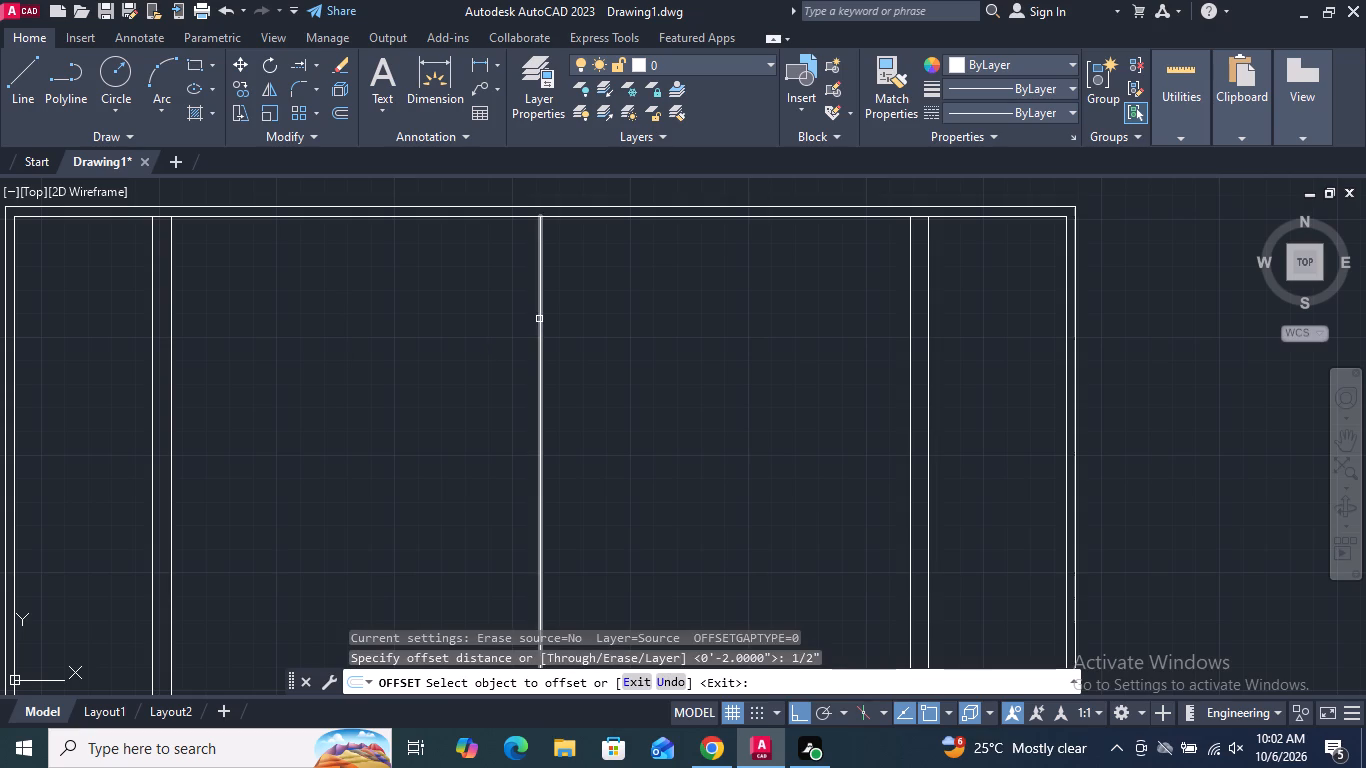
pyautogui.click(539, 319)
pyautogui.click(510, 326)
pyautogui.moveTo(538, 313); pyautogui.dragTo(549, 310)
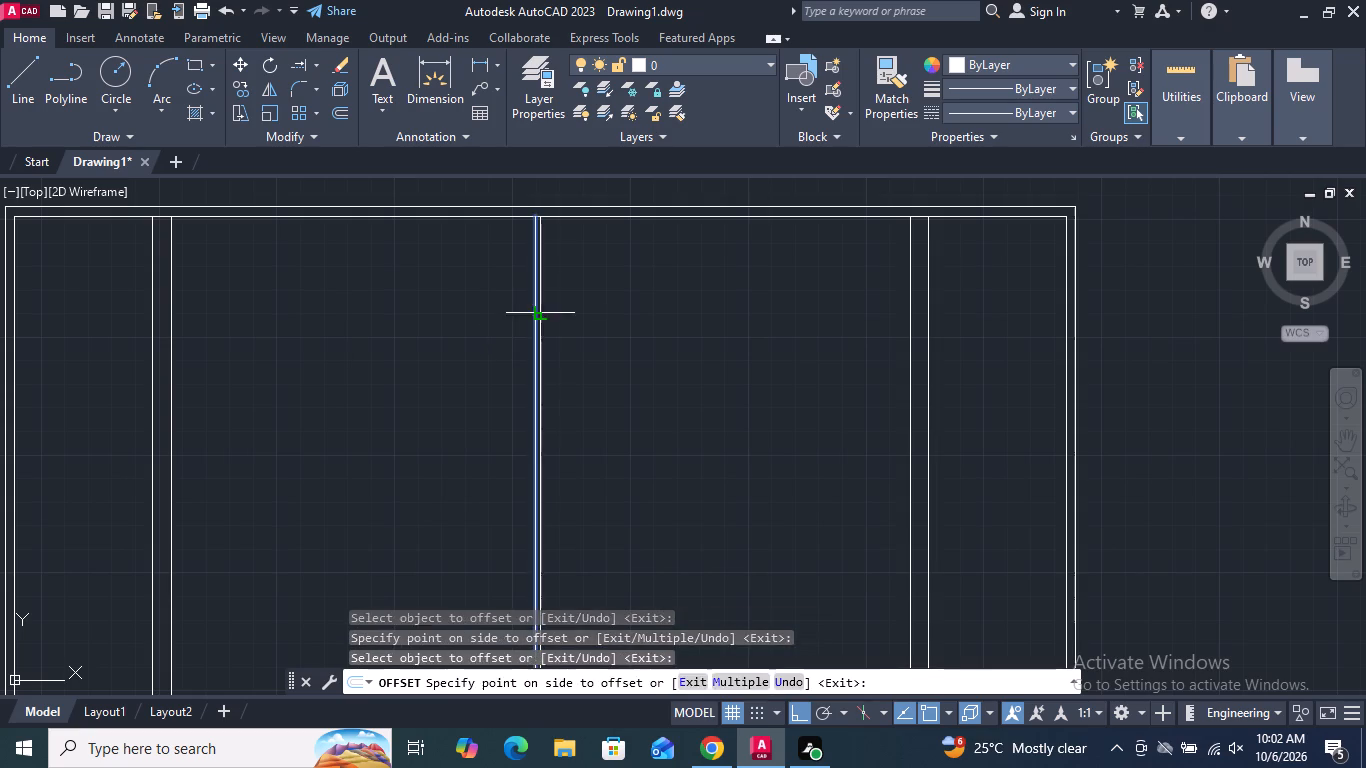
pyautogui.click(569, 304)
pyautogui.moveTo(537, 323); pyautogui.dragTo(563, 318)
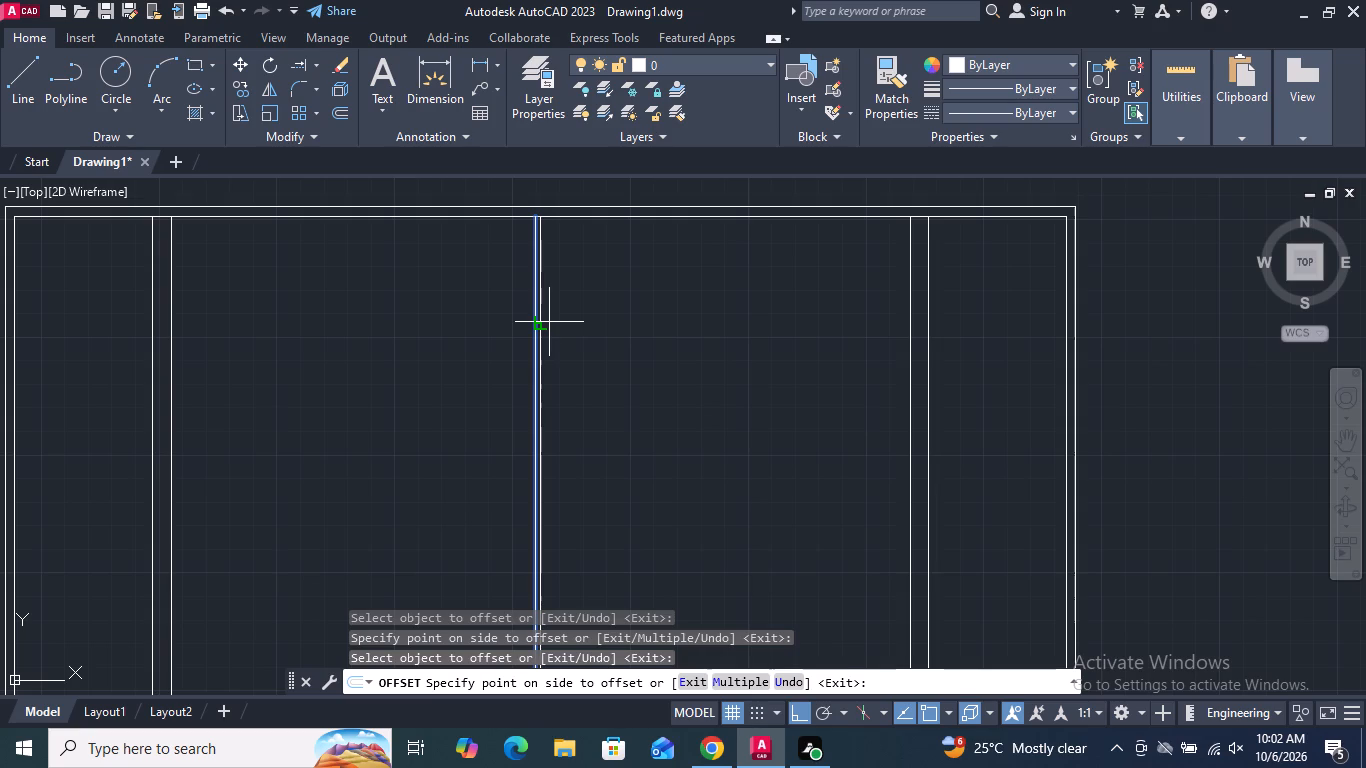
pyautogui.click(549, 322)
pyautogui.click(540, 329)
pyautogui.click(563, 322)
pyautogui.press('Return')
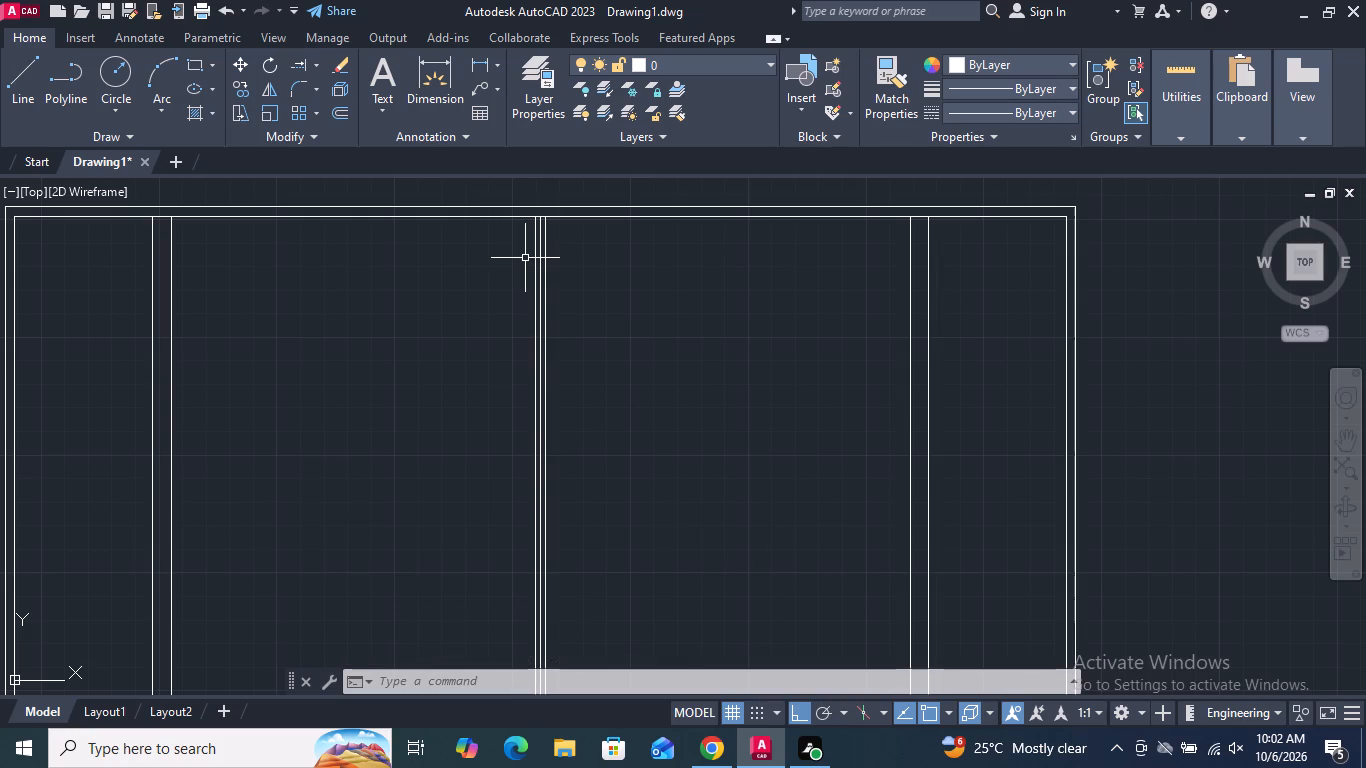
# Trim the inner rectangle's top edge between the paired lines of the left and right vertical members.
pyautogui.scroll(-1, 581, 303)
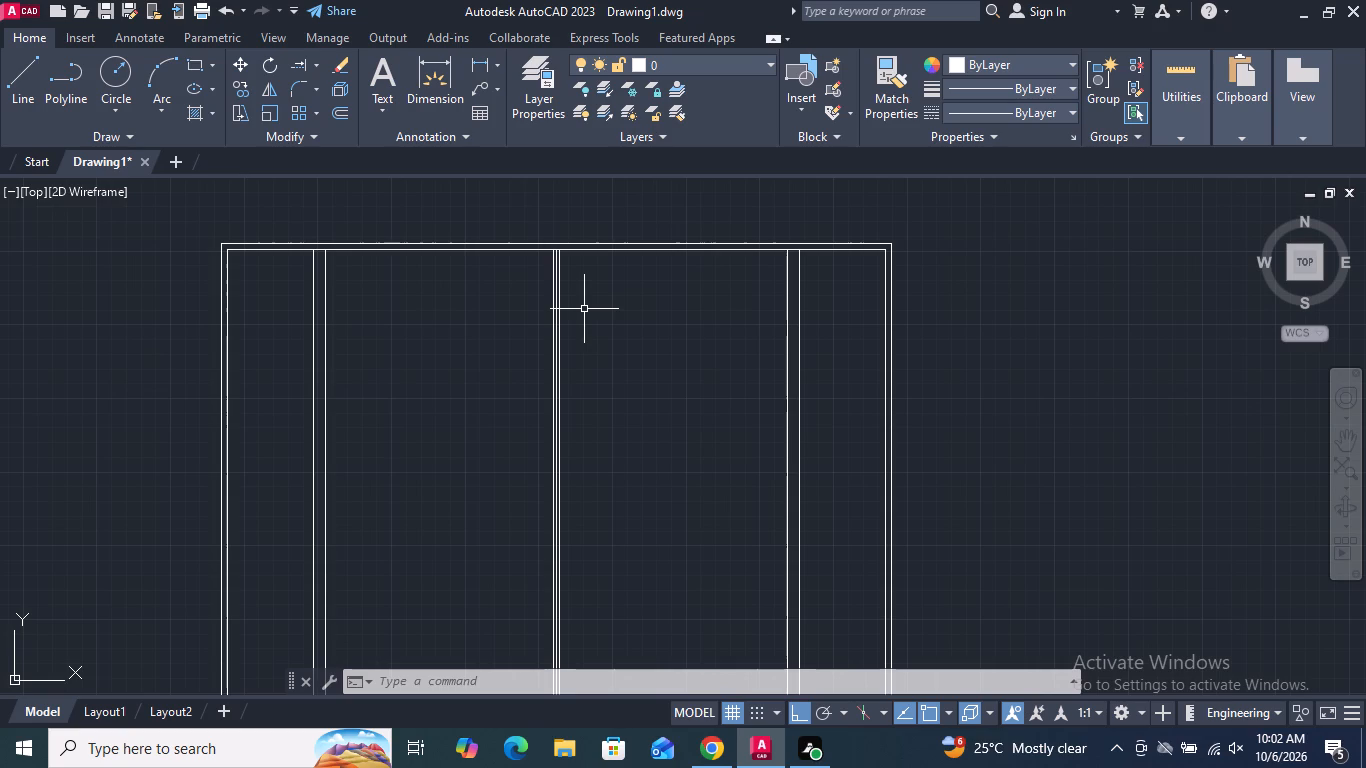
pyautogui.scroll(-1, 584, 309)
pyautogui.moveTo(597, 322); pyautogui.dragTo(597, 295, button='middle')
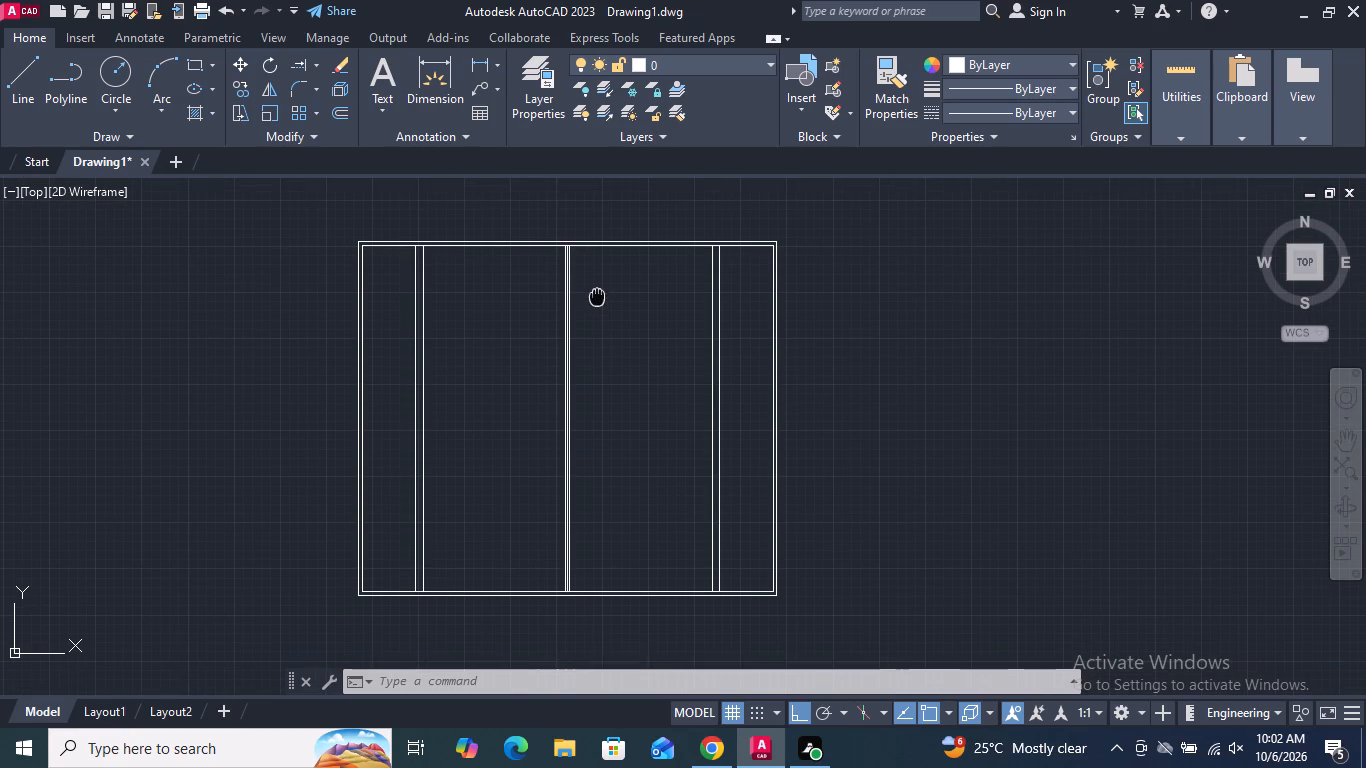
pyautogui.moveTo(597, 295); pyautogui.dragTo(598, 294, button='middle')
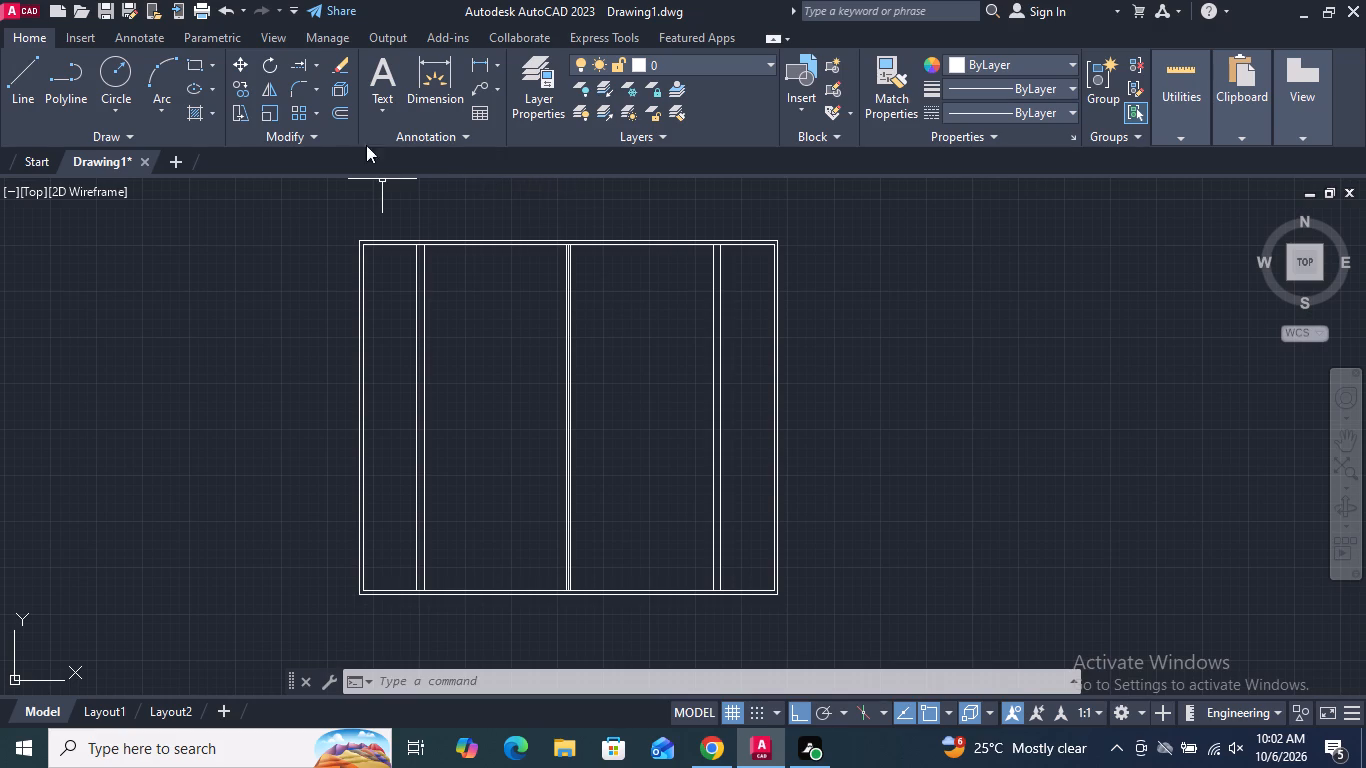
pyautogui.click(313, 62)
pyautogui.click(307, 84)
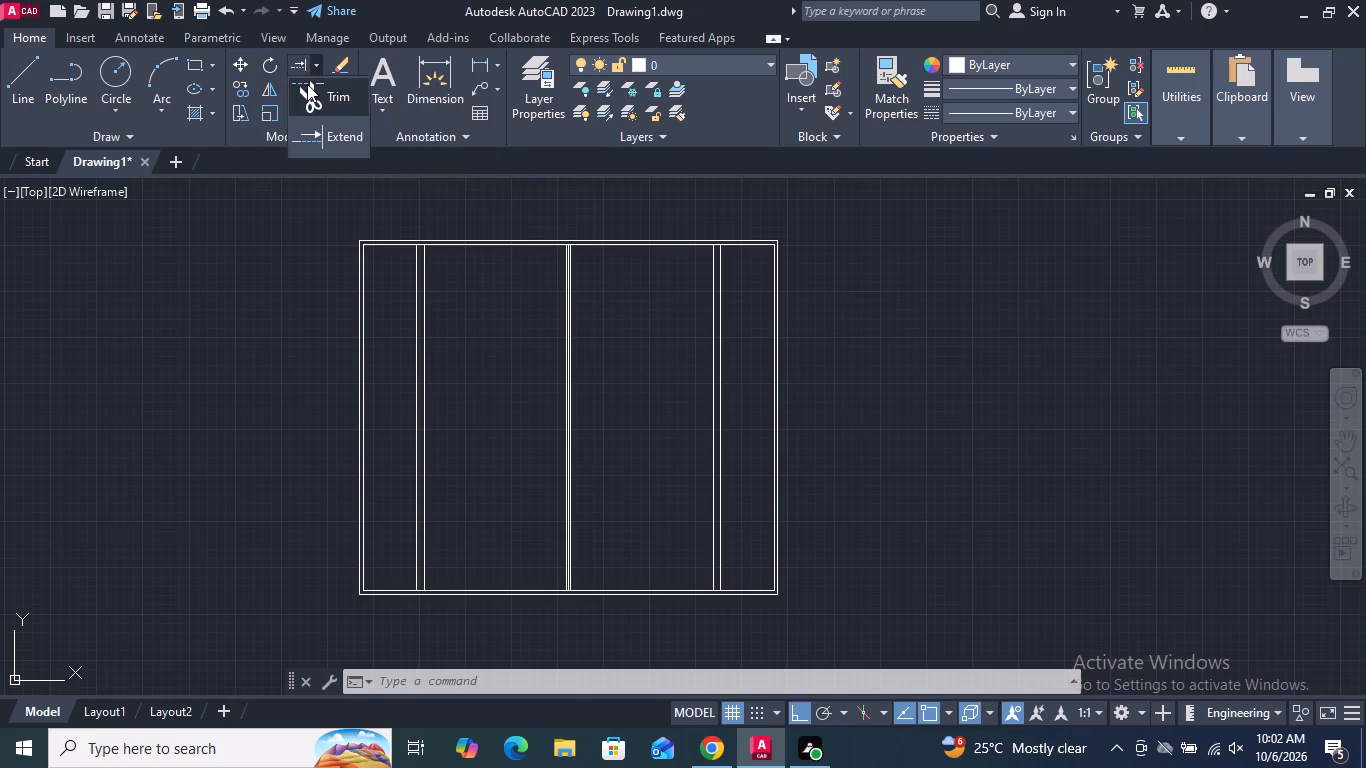
pyautogui.scroll(3, 420, 255)
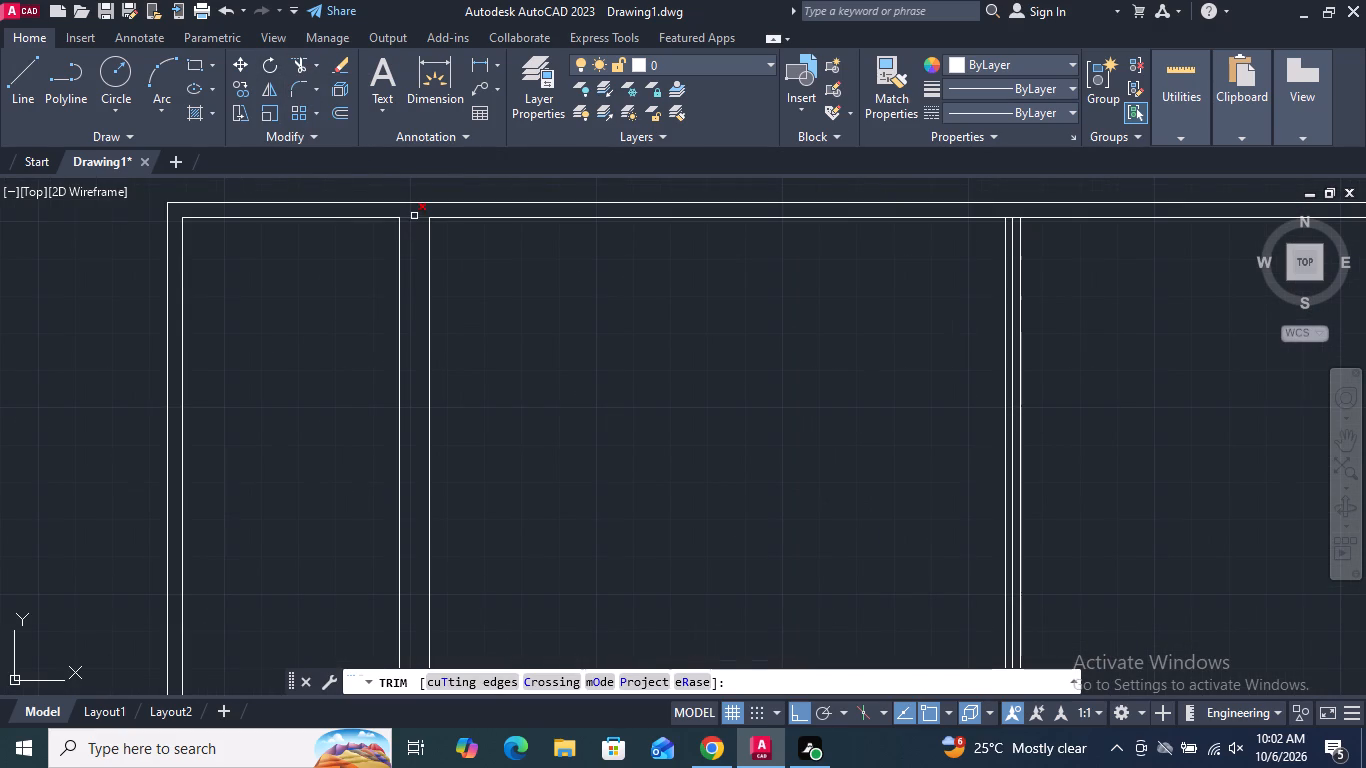
pyautogui.click(414, 216)
pyautogui.scroll(-2, 413, 257)
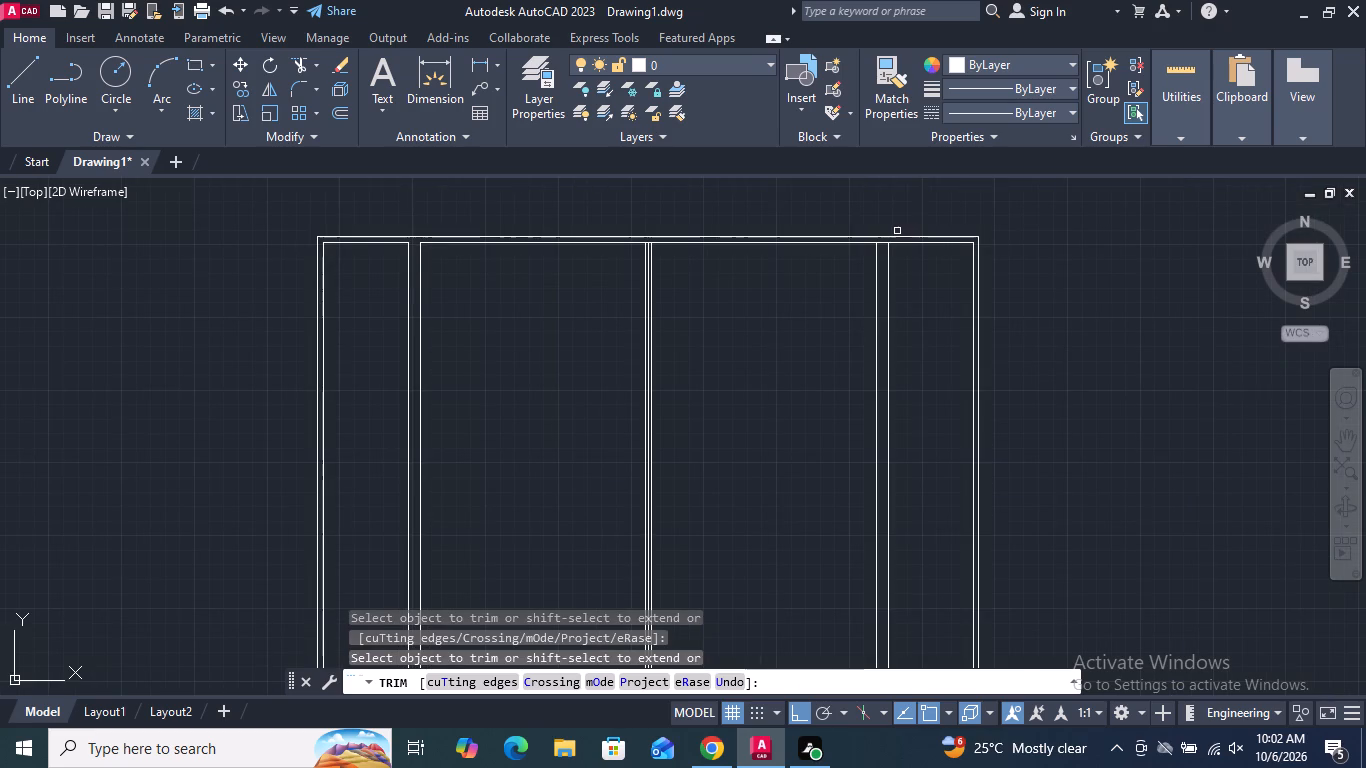
pyautogui.scroll(2, 880, 244)
pyautogui.click(881, 242)
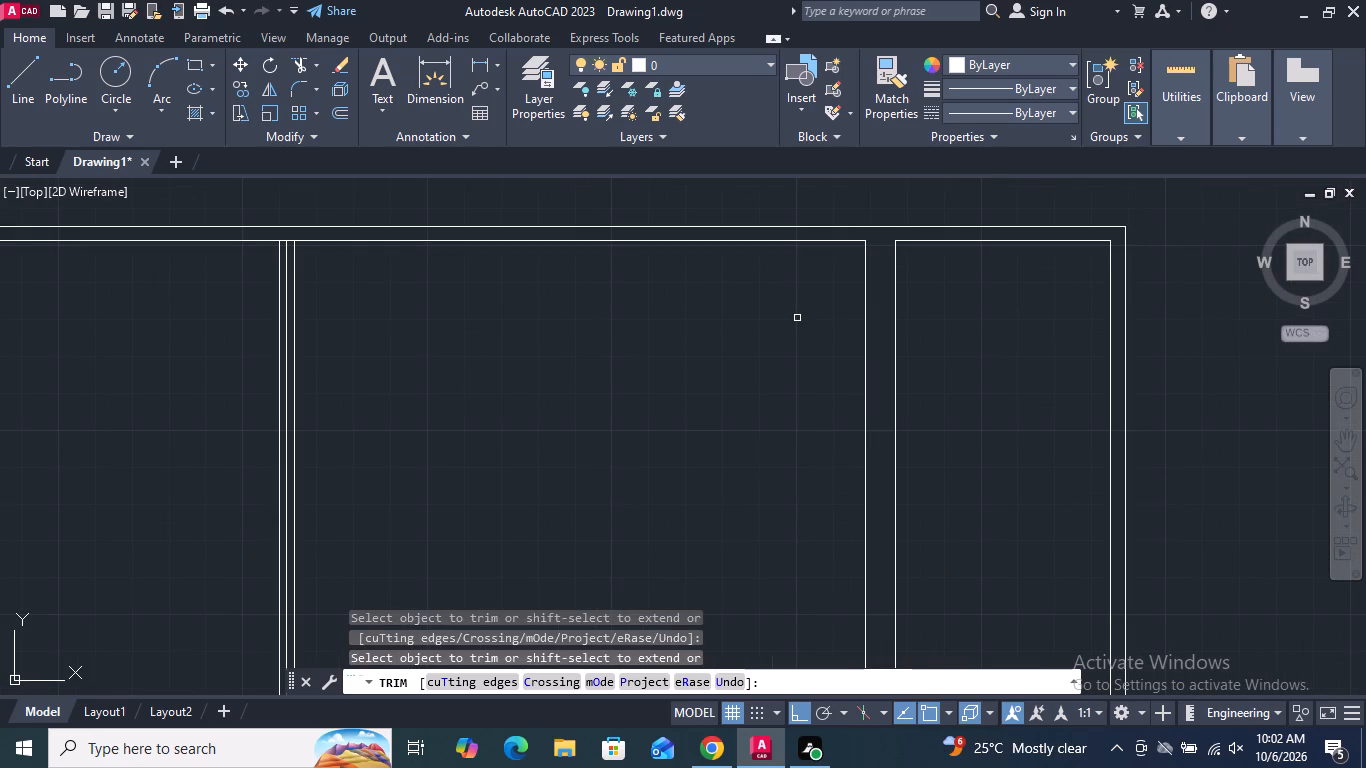
pyautogui.press('Return')
# Trim away the inner rectangle's bottom edge from the left member's inner line, across the centre lines, to the frame's right side.
pyautogui.scroll(-1, 764, 278)
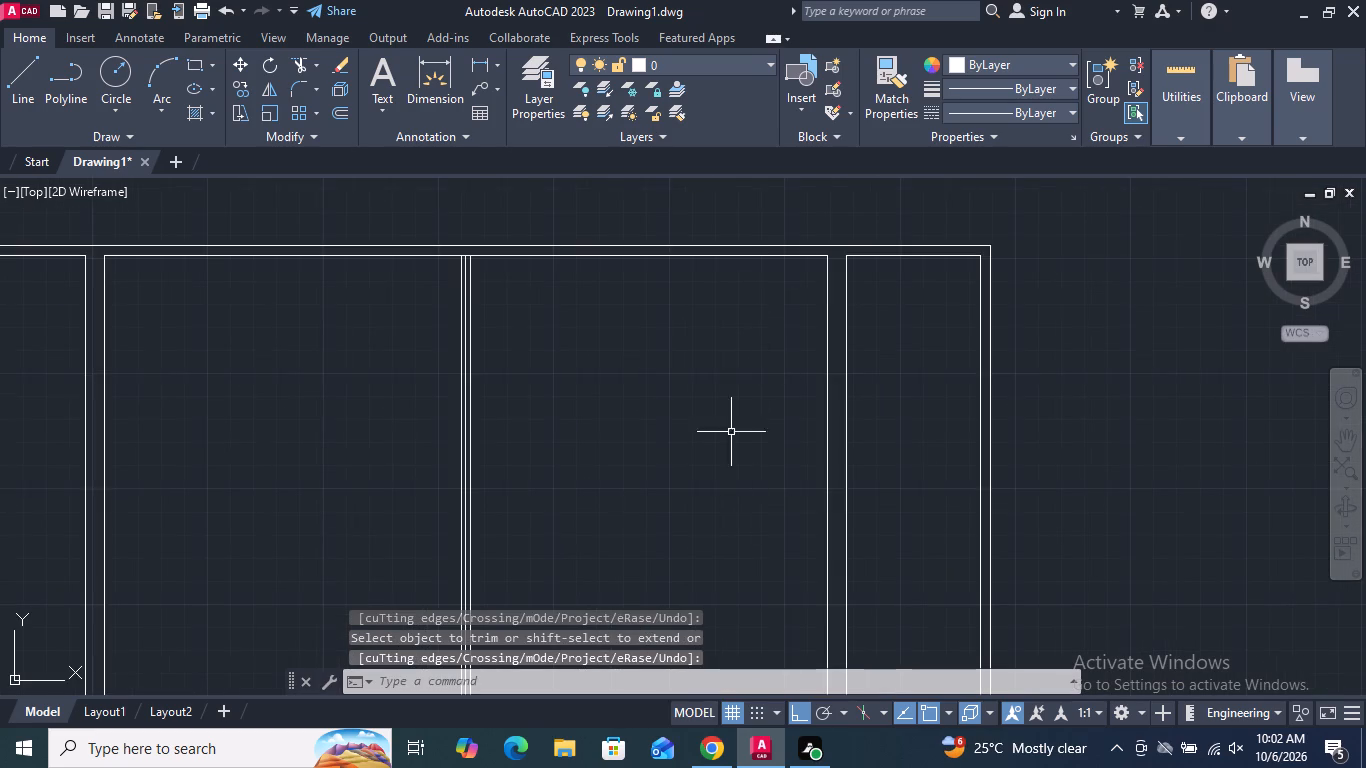
pyautogui.scroll(-2, 710, 380)
pyautogui.moveTo(704, 462); pyautogui.dragTo(718, 234, button='middle')
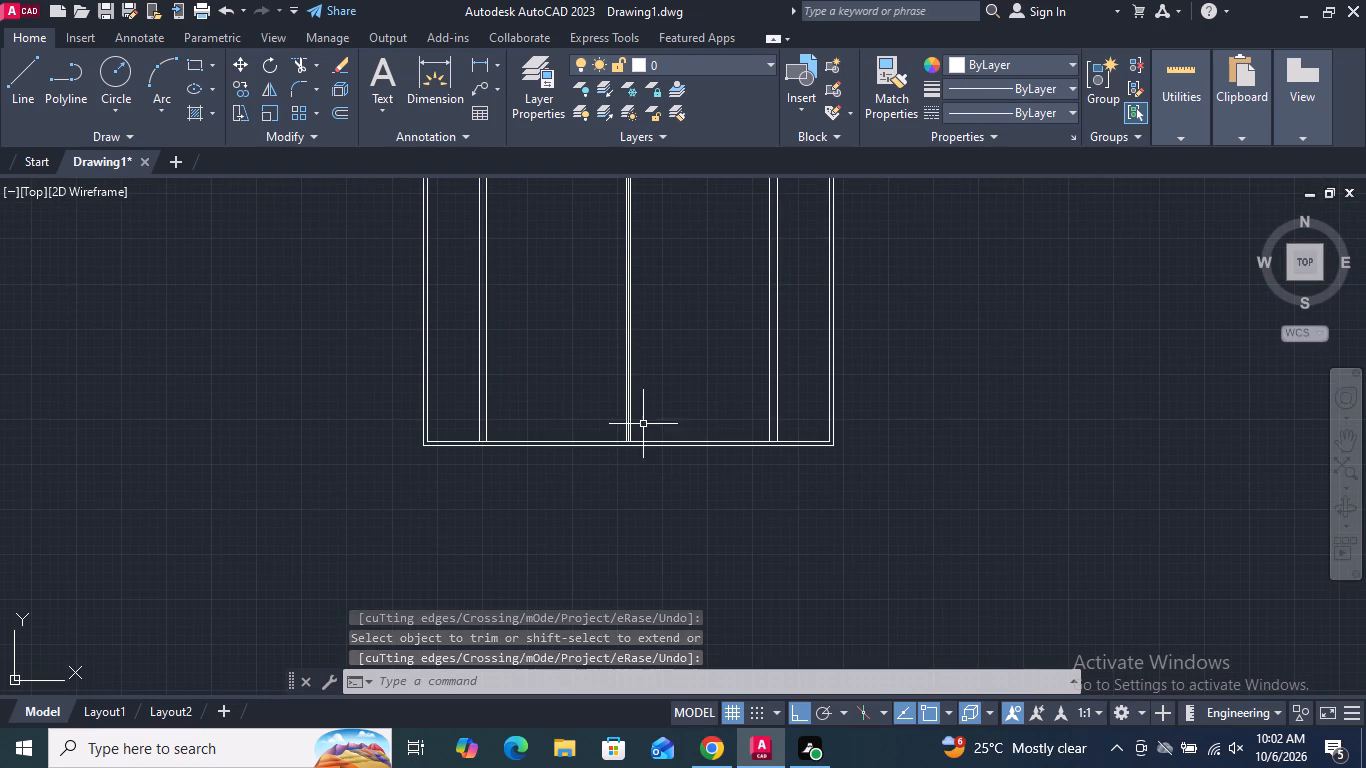
pyautogui.scroll(2, 626, 448)
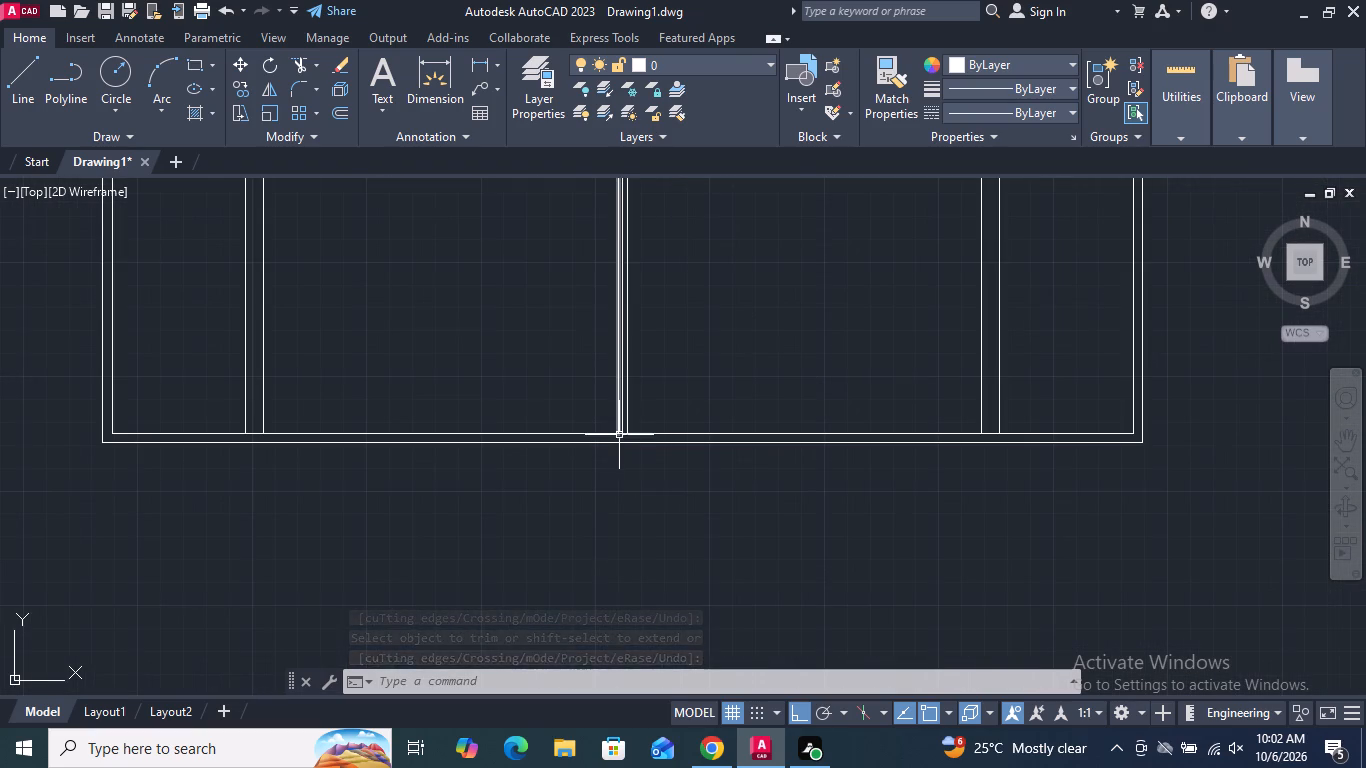
pyautogui.scroll(1, 619, 434)
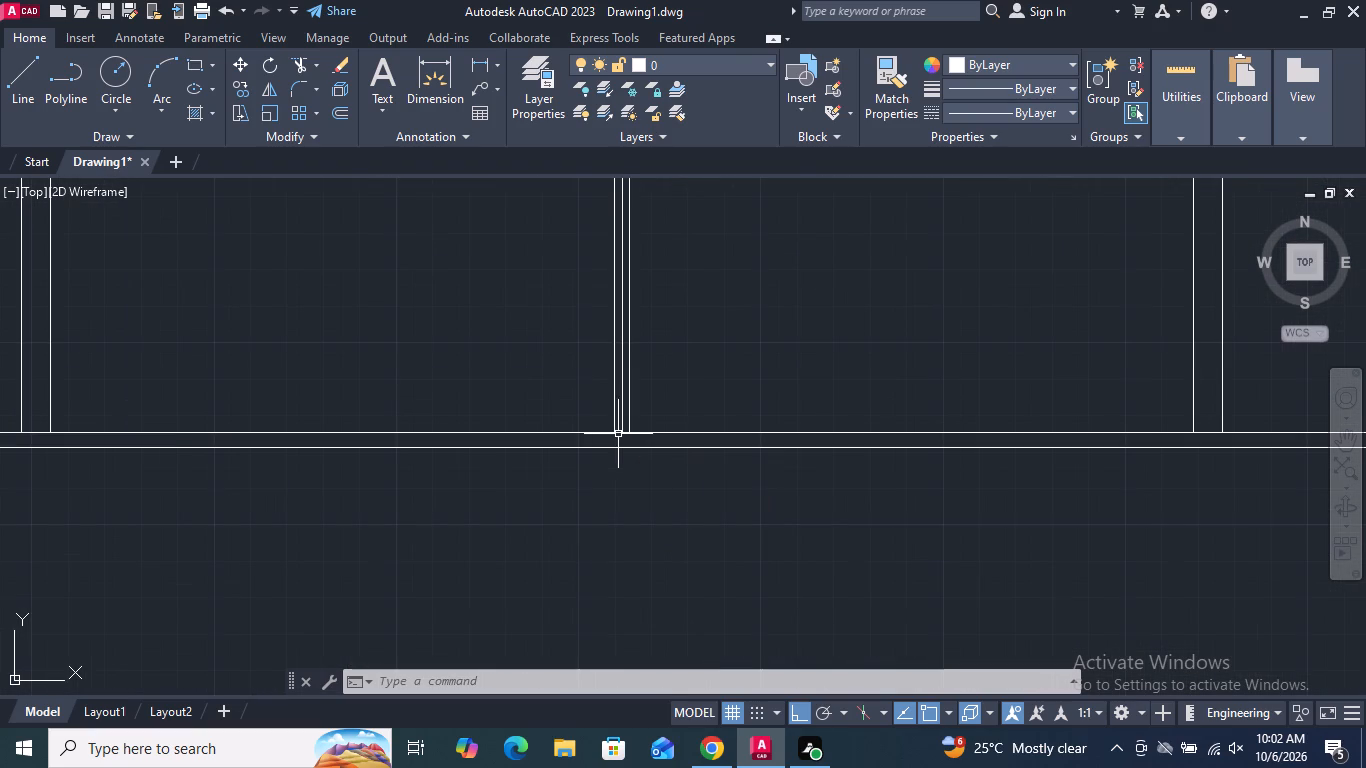
pyautogui.click(298, 63)
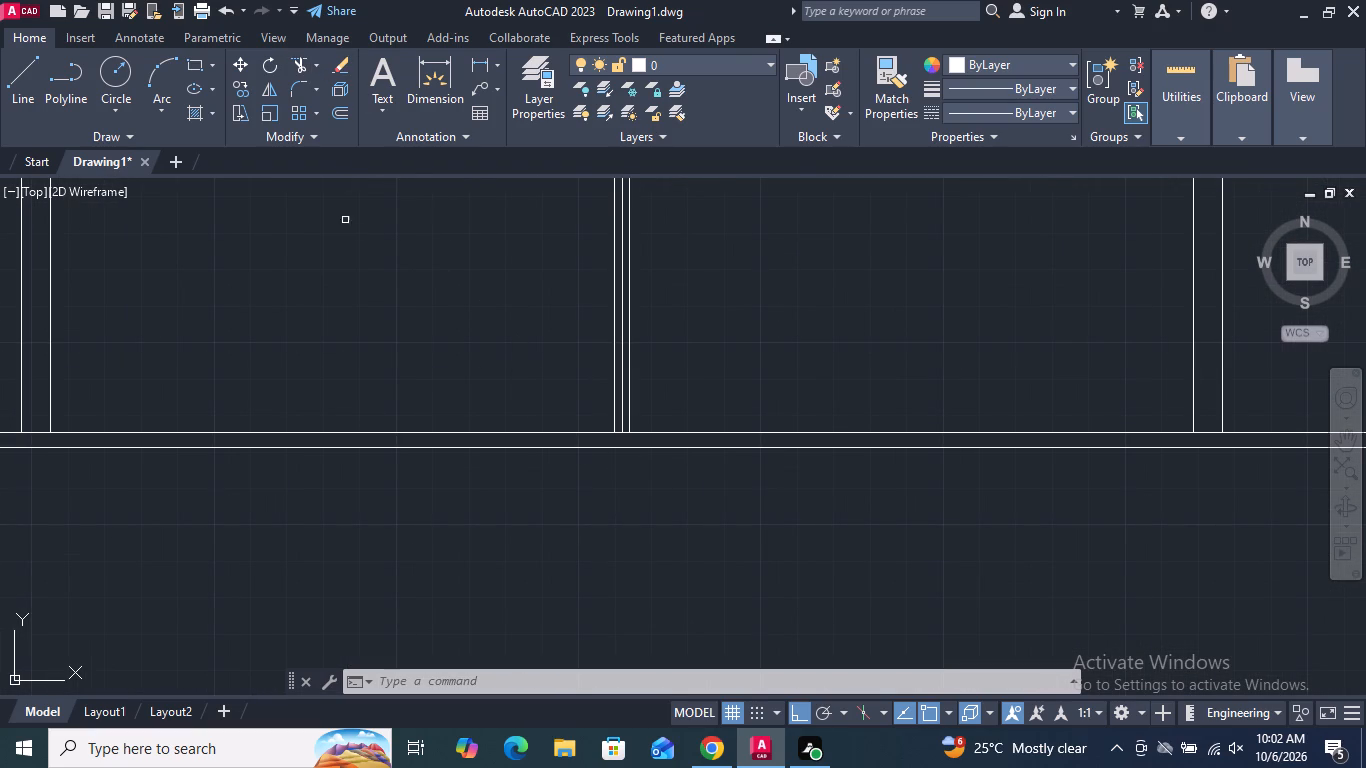
pyautogui.click(389, 436)
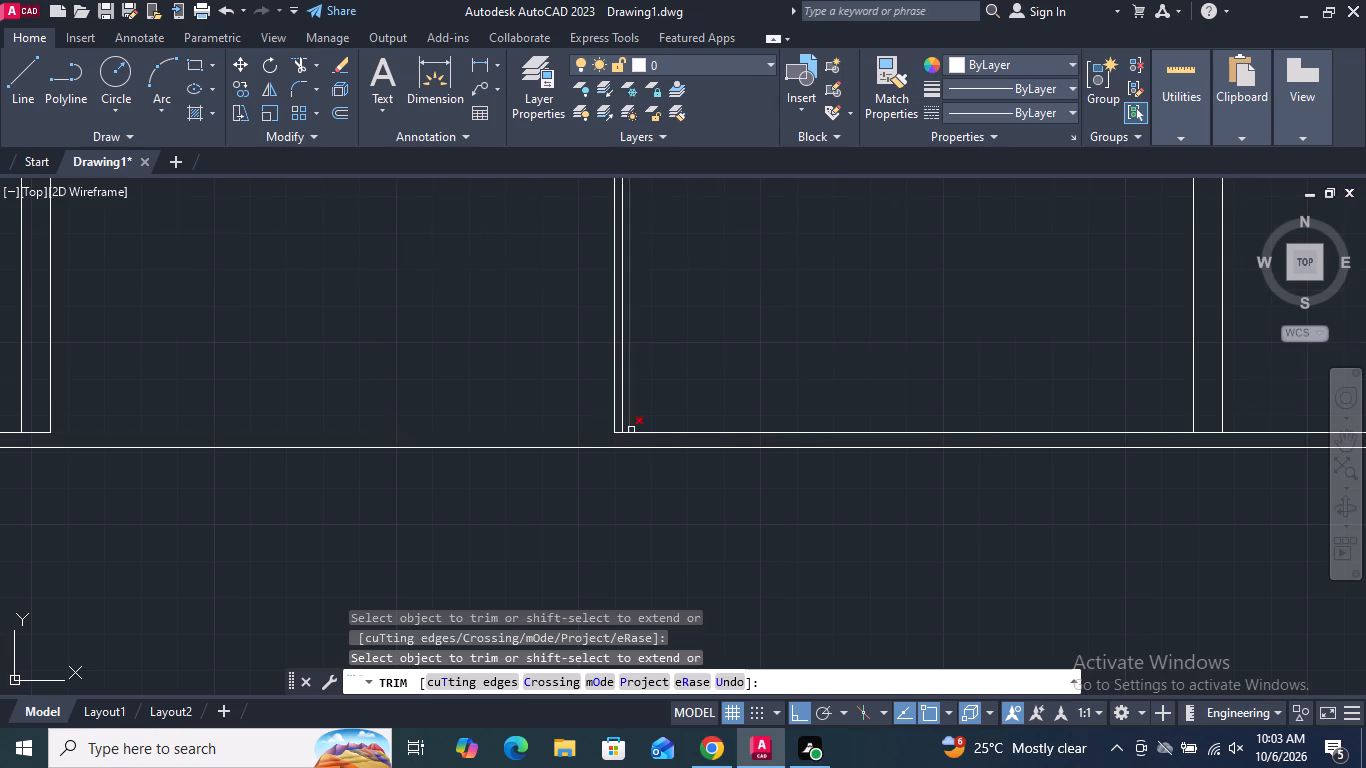
pyautogui.scroll(3, 631, 430)
pyautogui.click(603, 443)
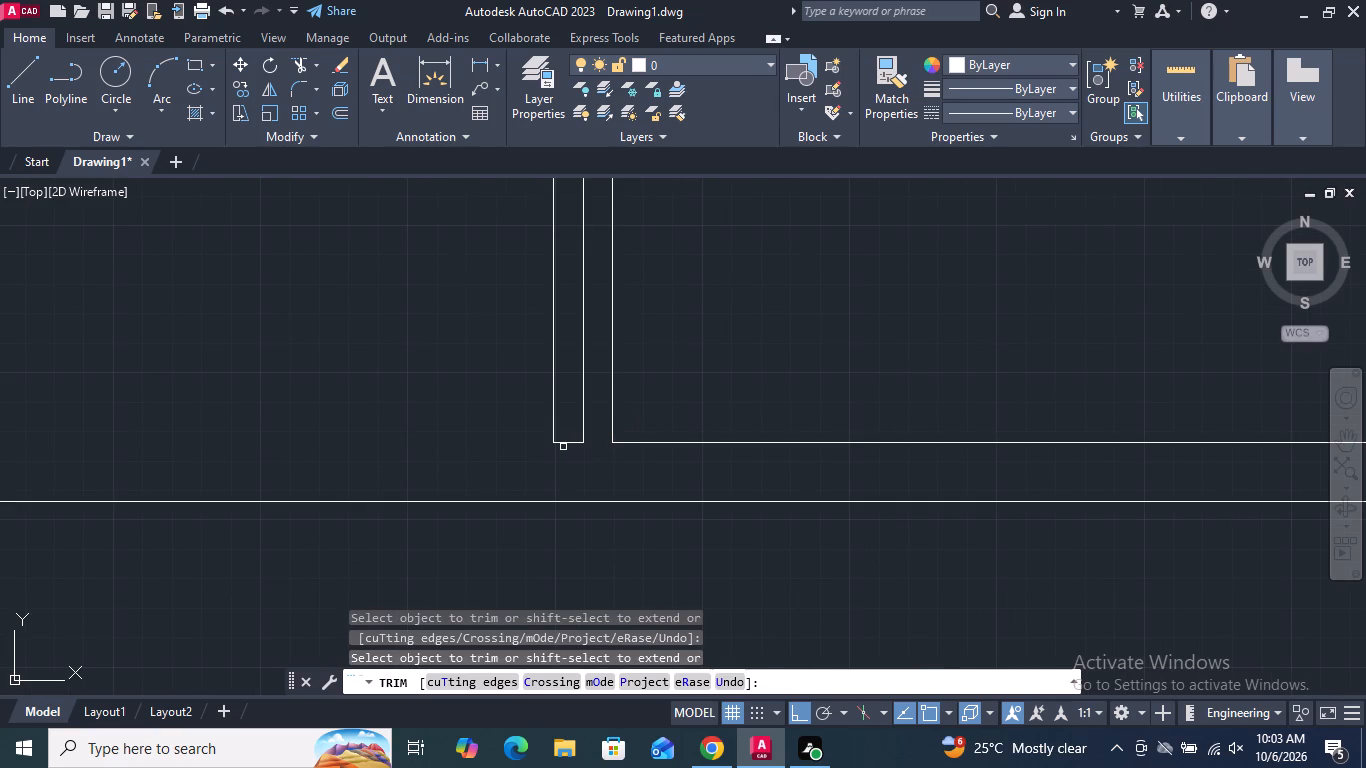
pyautogui.click(563, 446)
pyautogui.click(563, 440)
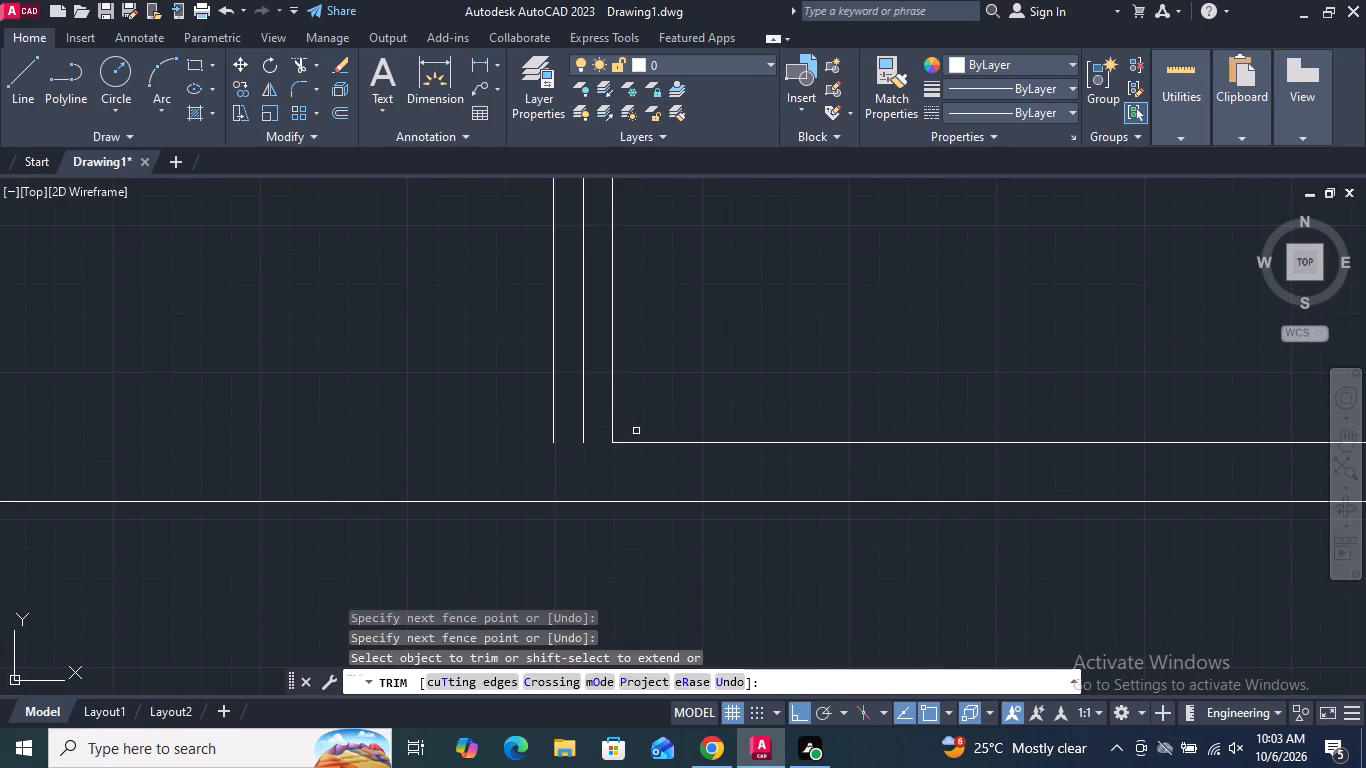
pyautogui.click(640, 440)
pyautogui.press('Return')
pyautogui.scroll(-4, 695, 427)
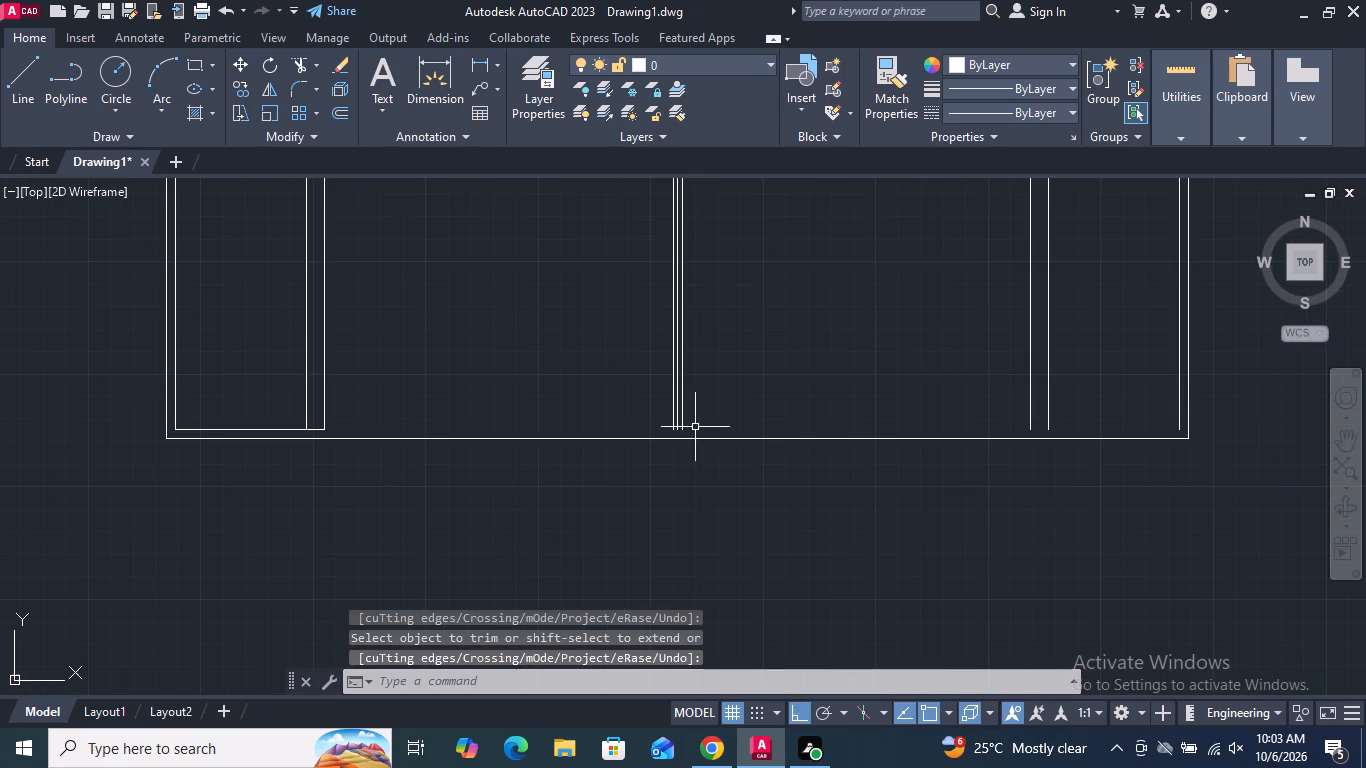
# Draw a horizontal line just above the frame's bottom edge, from the left member's inner line to the right member's inner line.
pyautogui.click(24, 80)
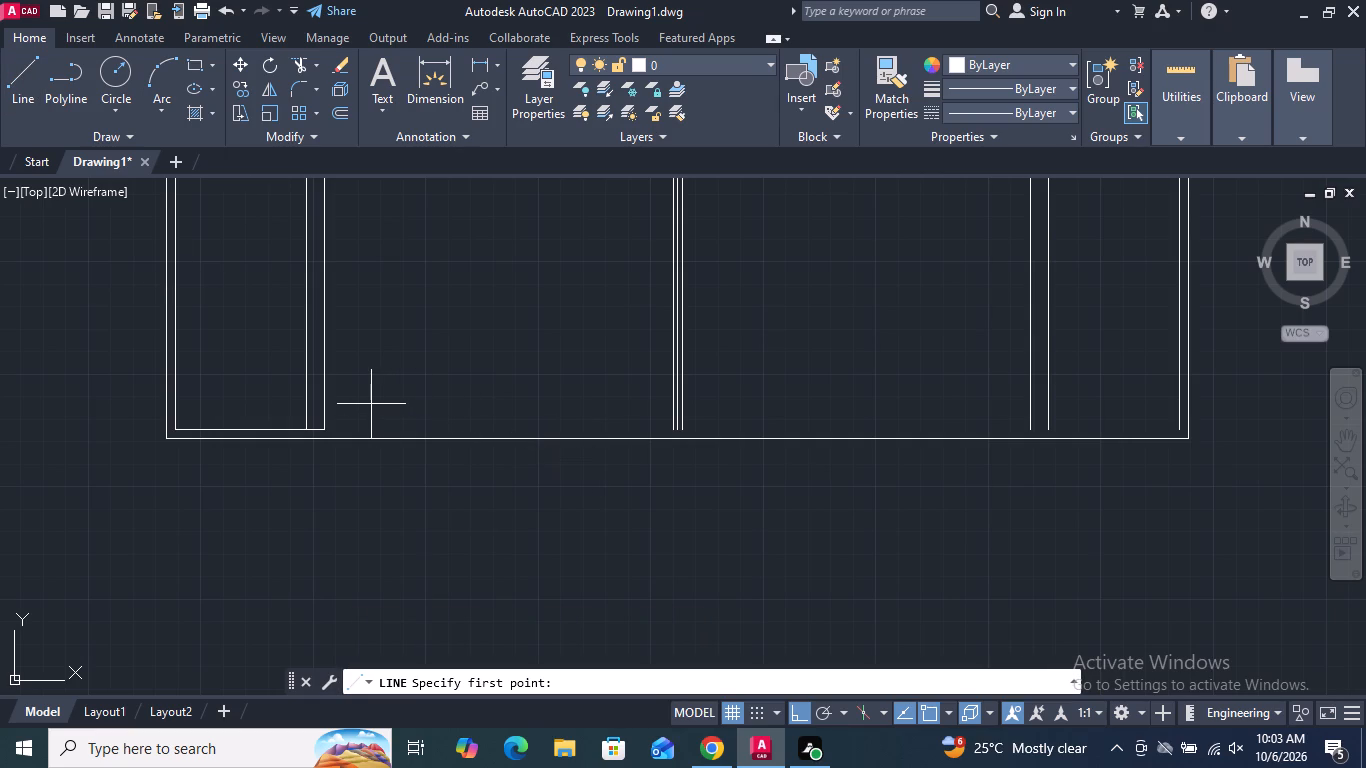
pyautogui.scroll(1, 367, 405)
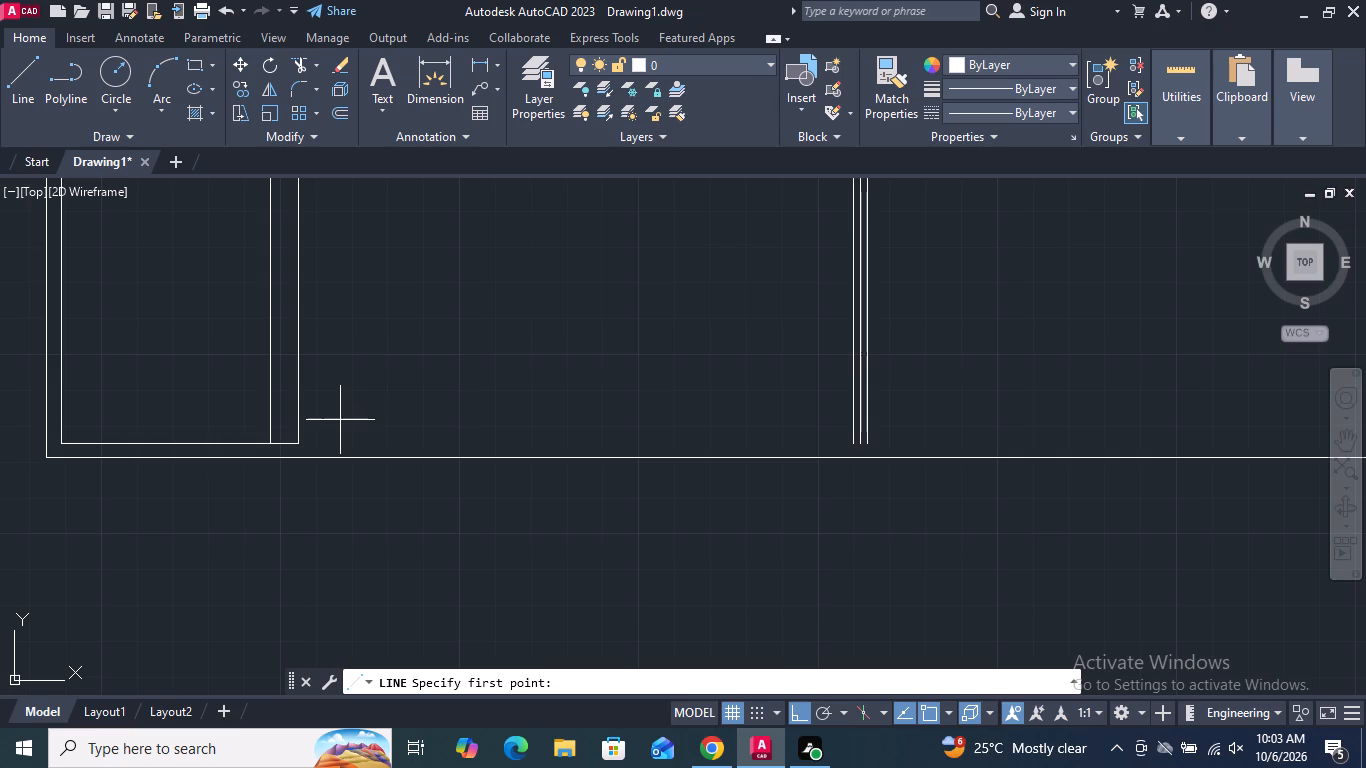
pyautogui.scroll(1, 338, 420)
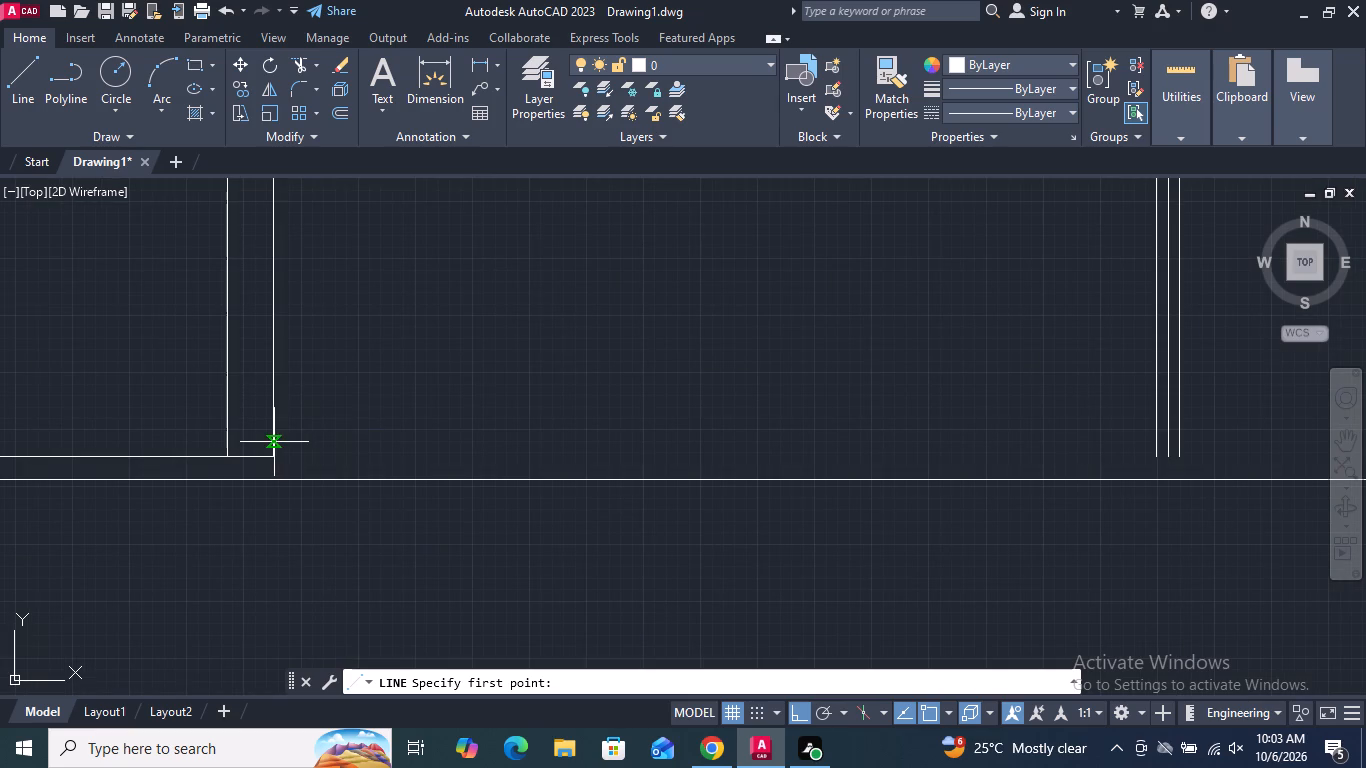
pyautogui.click(273, 441)
pyautogui.scroll(-2, 280, 439)
pyautogui.scroll(-2, 400, 439)
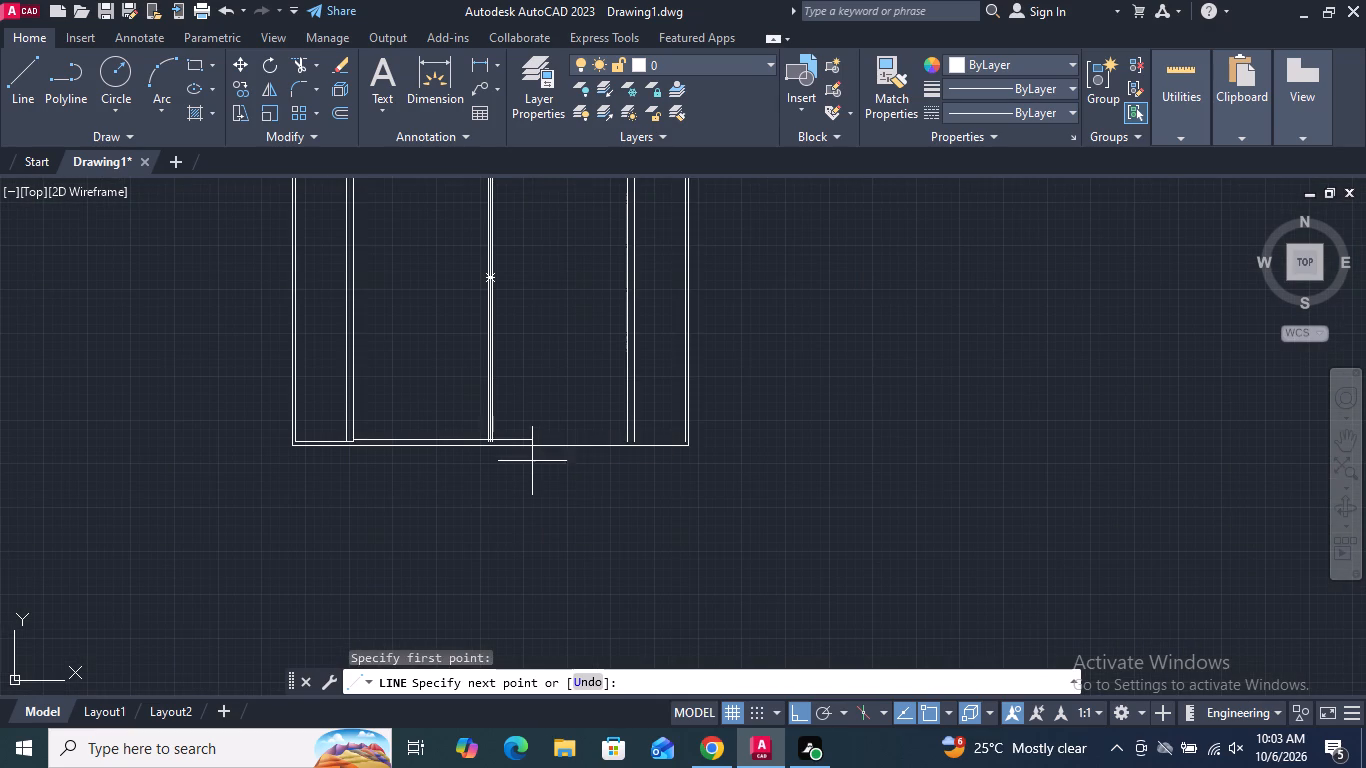
pyautogui.scroll(3, 534, 464)
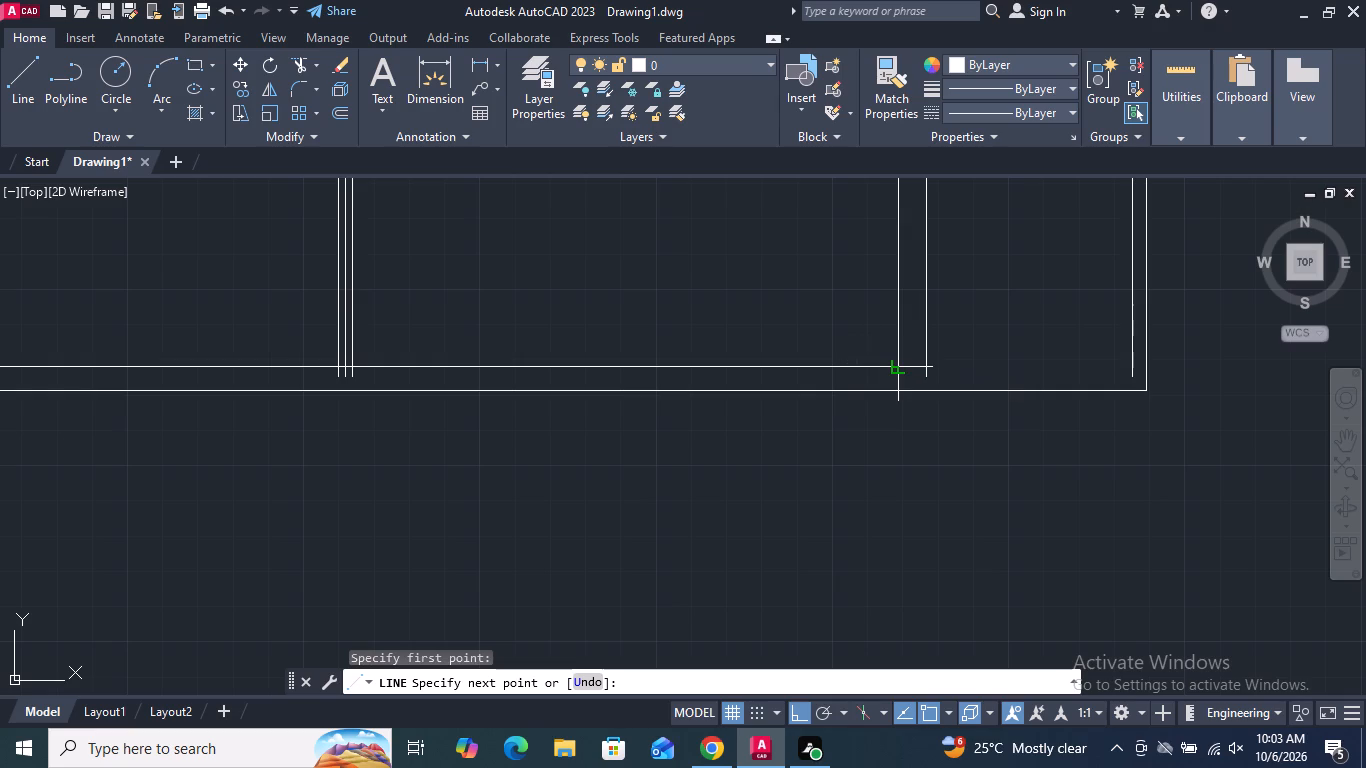
pyautogui.click(898, 367)
pyautogui.press('Return')
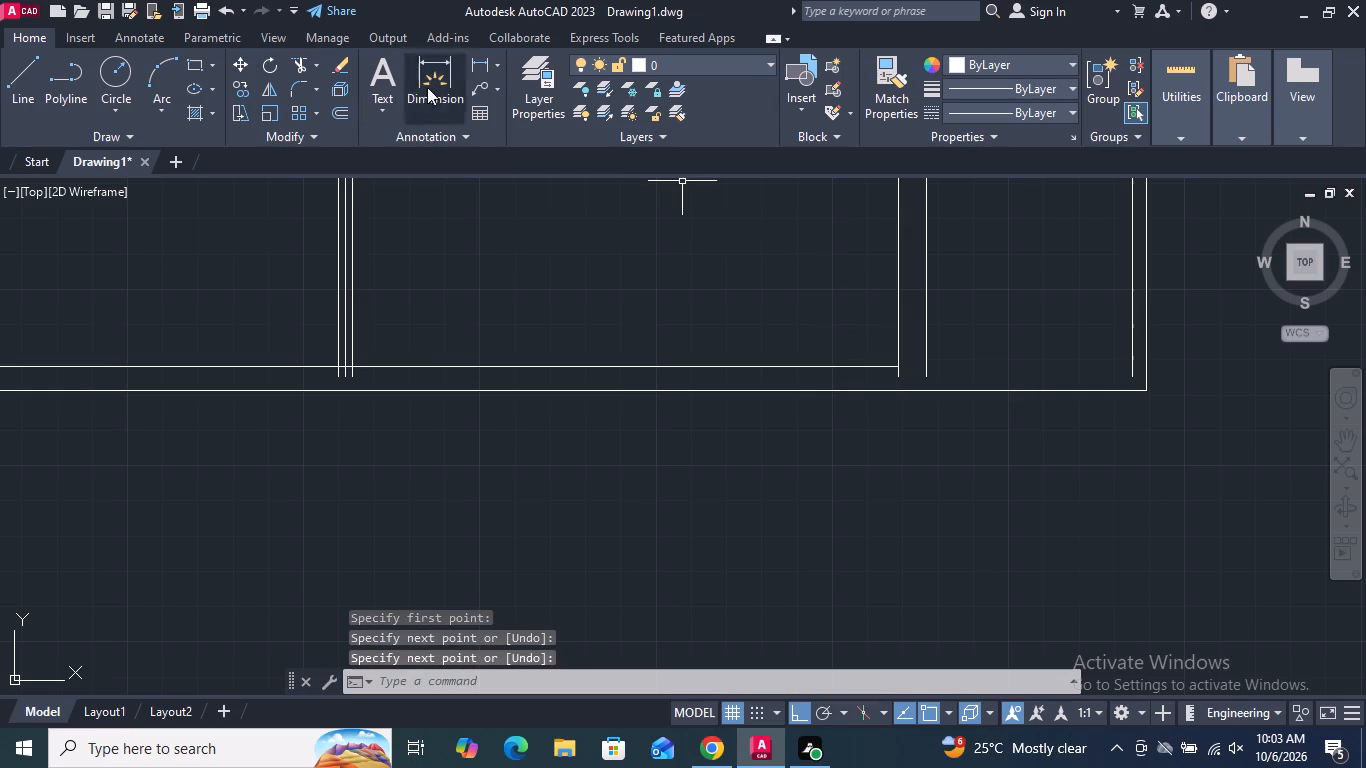
# Trim the stub of the right member's inner line that projects below the new horizontal line.
pyautogui.click(301, 65)
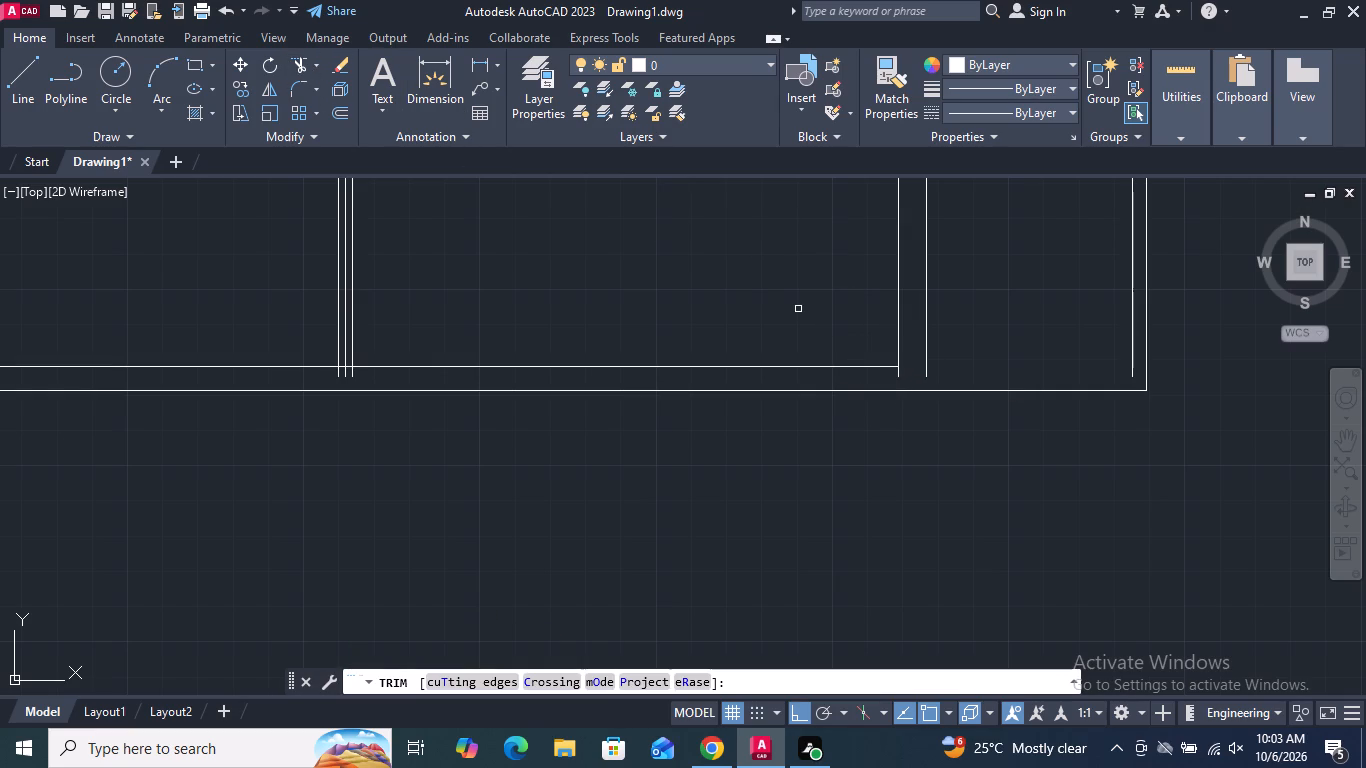
pyautogui.scroll(2, 893, 359)
pyautogui.moveTo(914, 402); pyautogui.dragTo(881, 399)
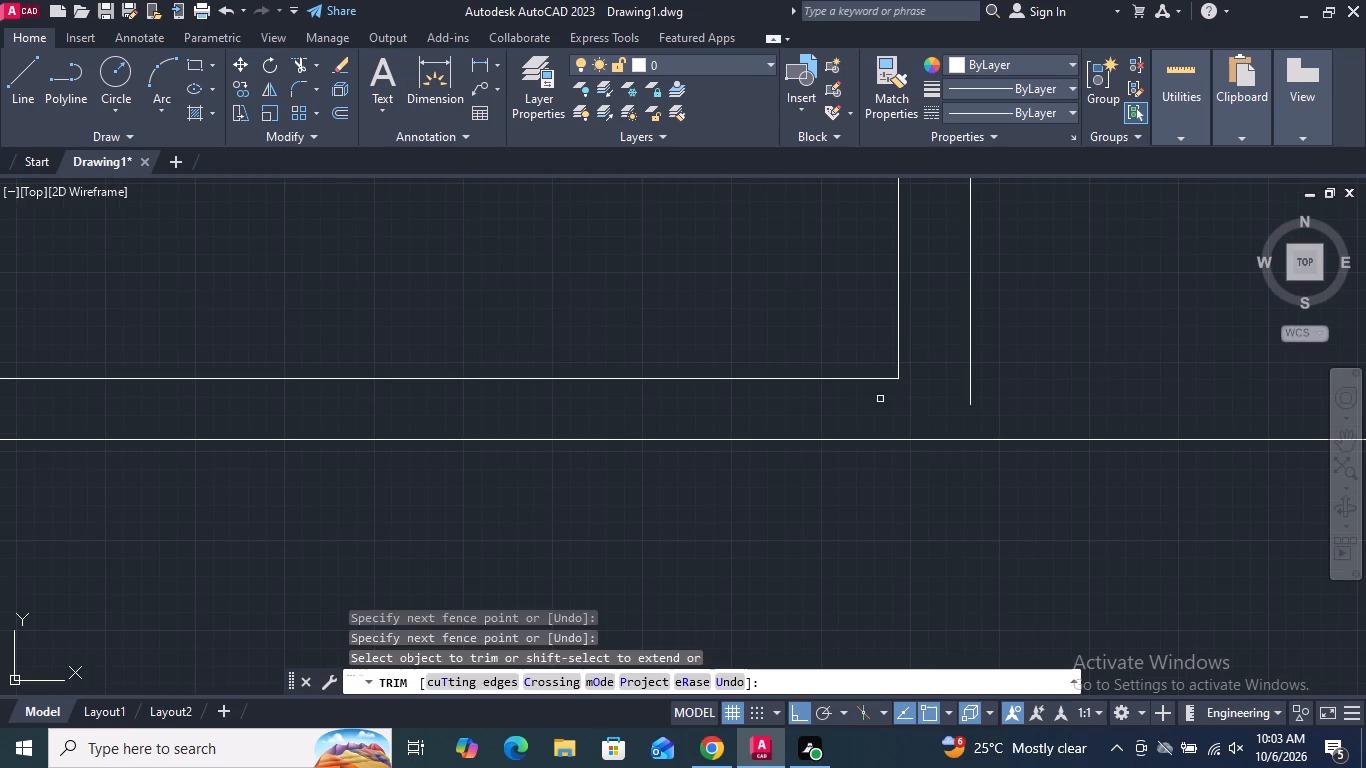
pyautogui.scroll(-3, 880, 399)
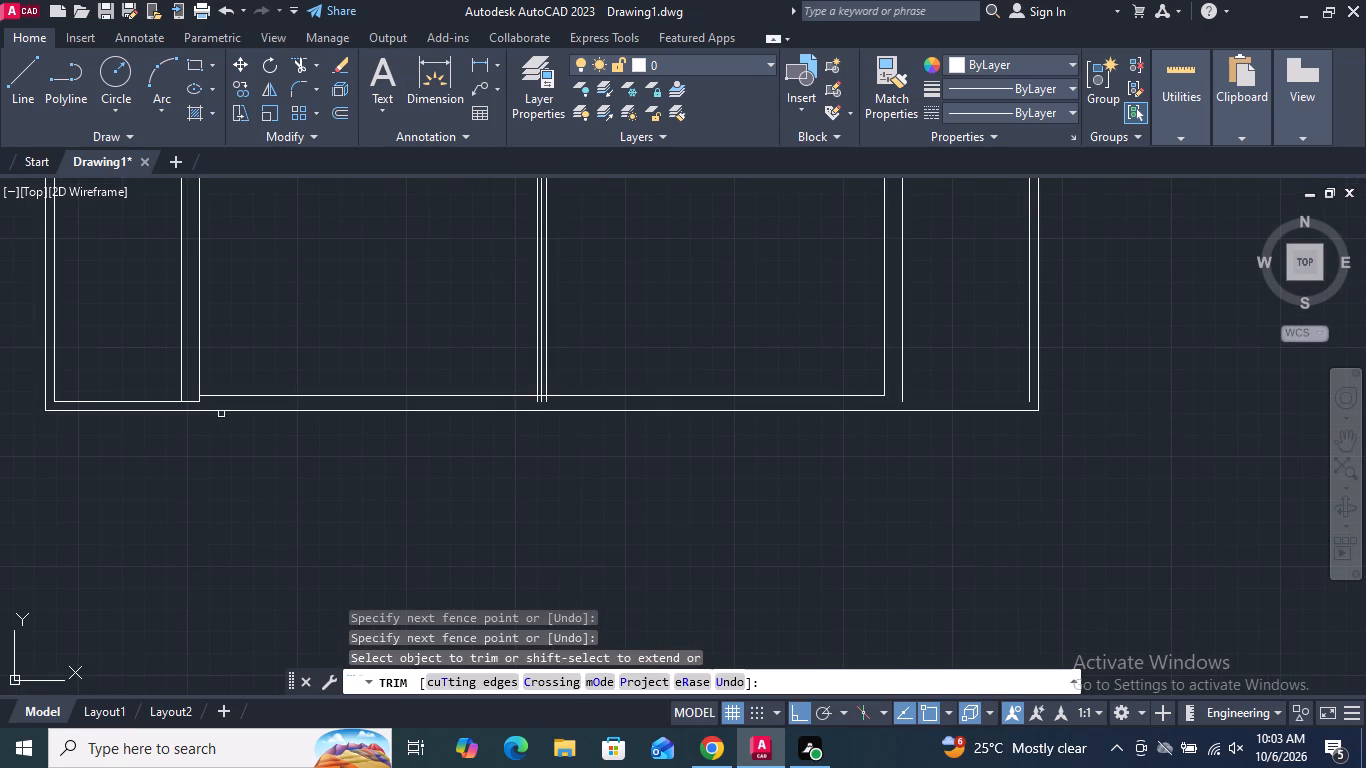
pyautogui.scroll(3, 187, 394)
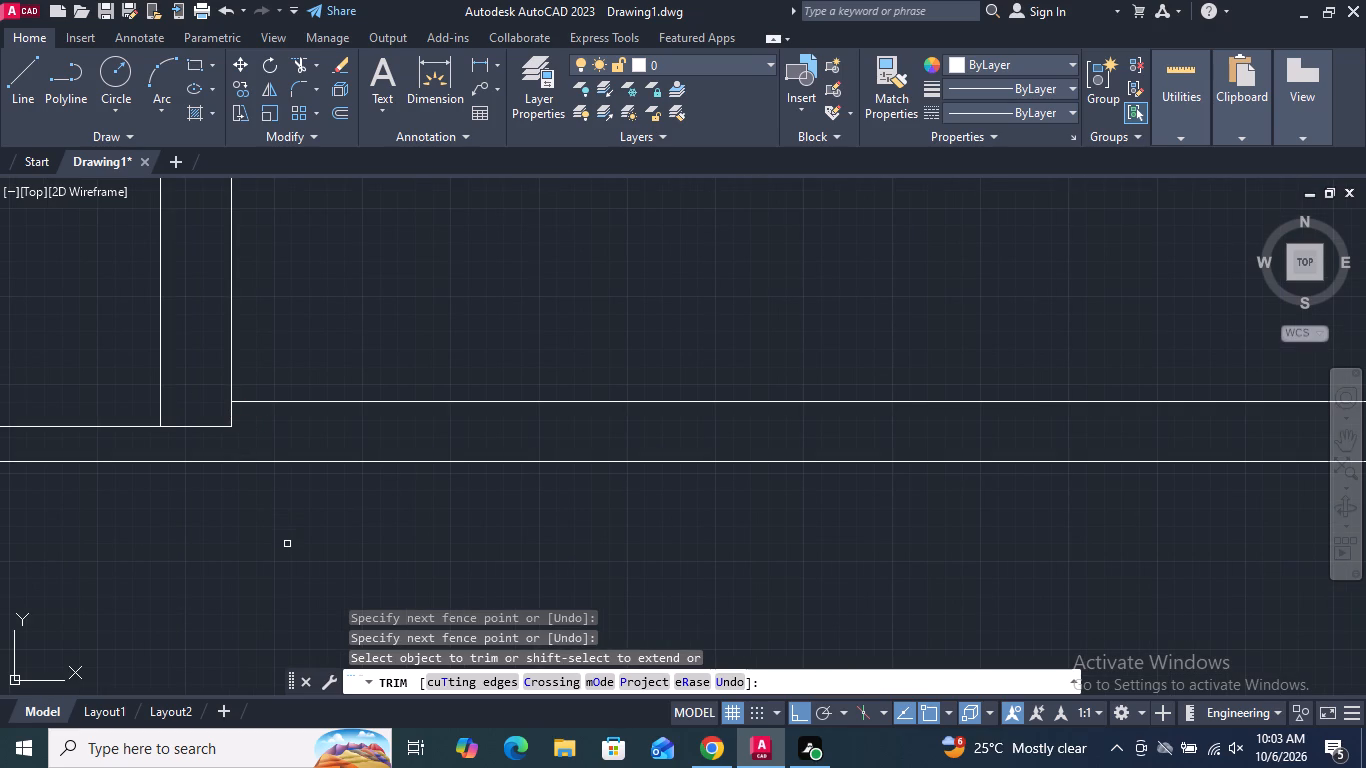
pyautogui.press('Return')
pyautogui.scroll(-1, 299, 529)
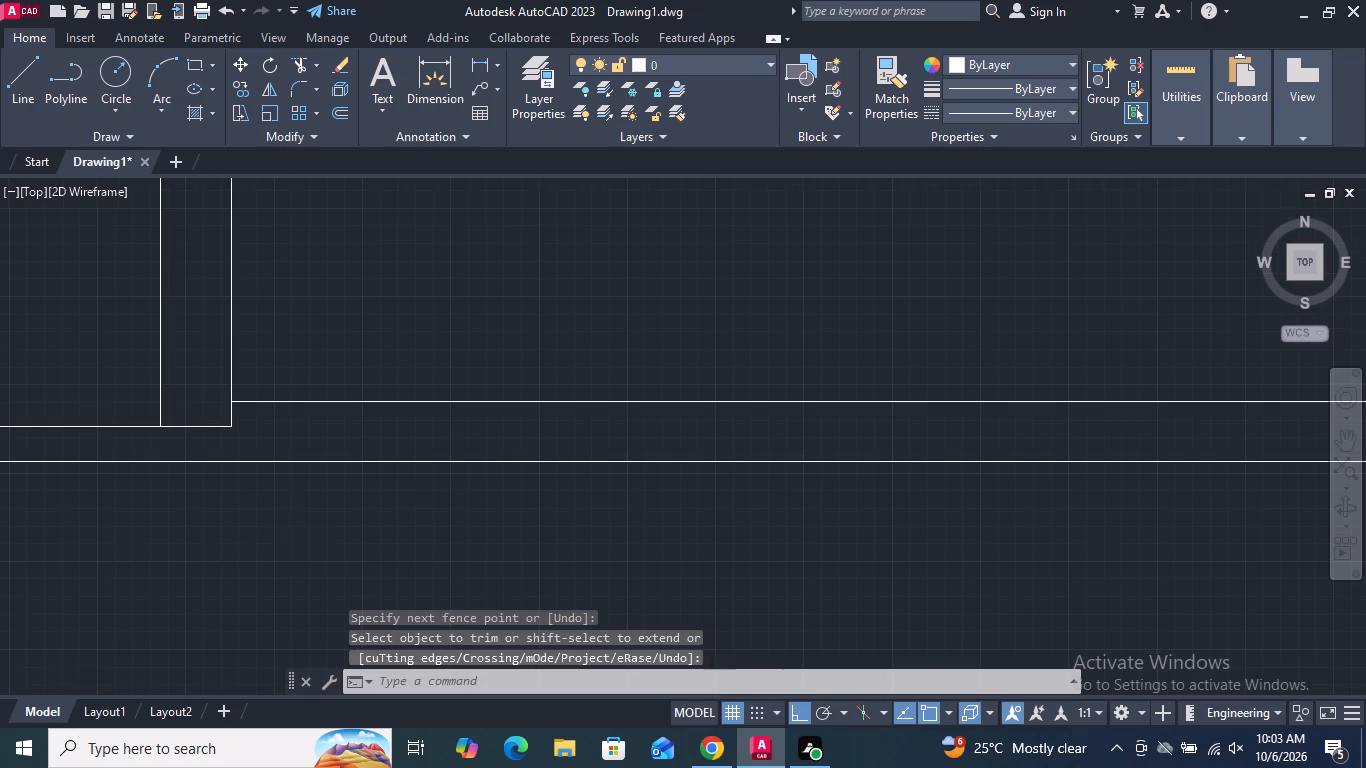
pyautogui.scroll(-2, 299, 529)
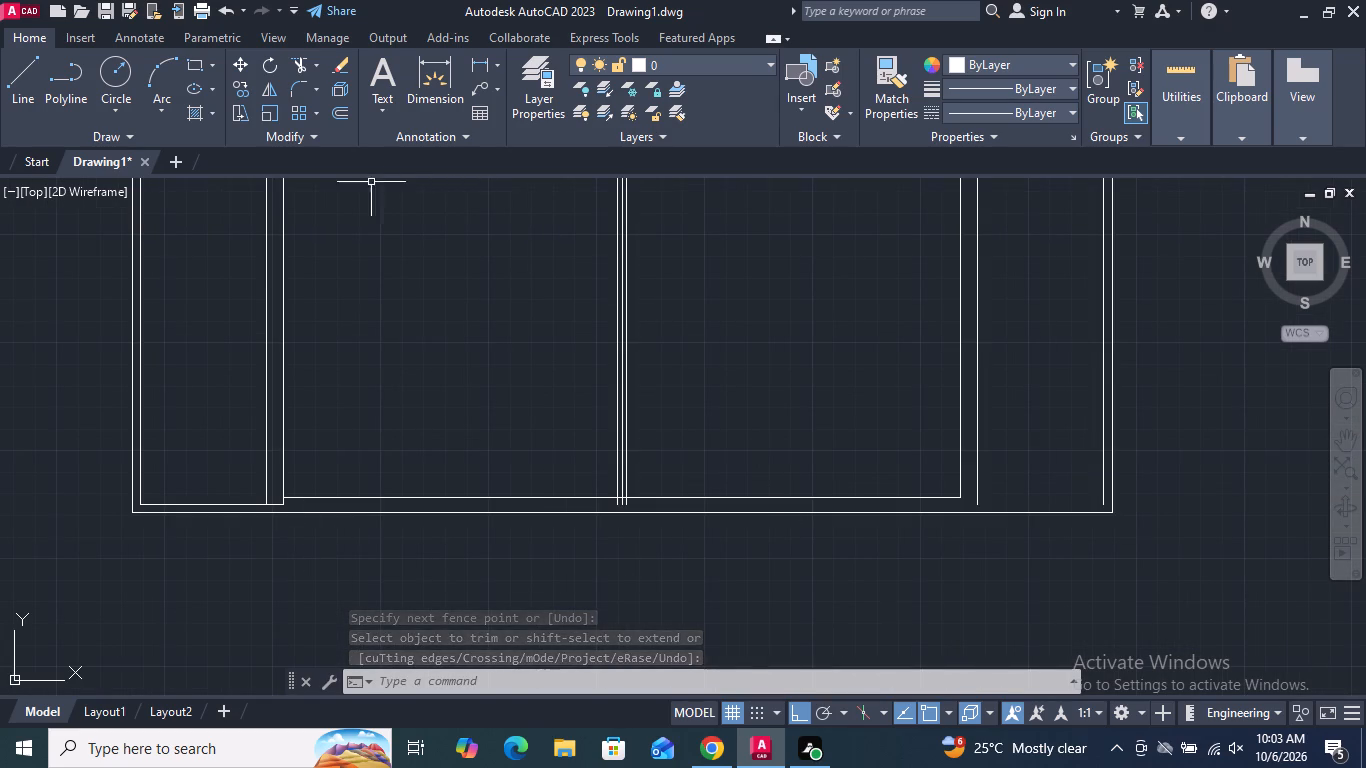
# Draw the right side panel's bottom line from the inner frame line's lower end to the right member's outer line.
pyautogui.click(26, 79)
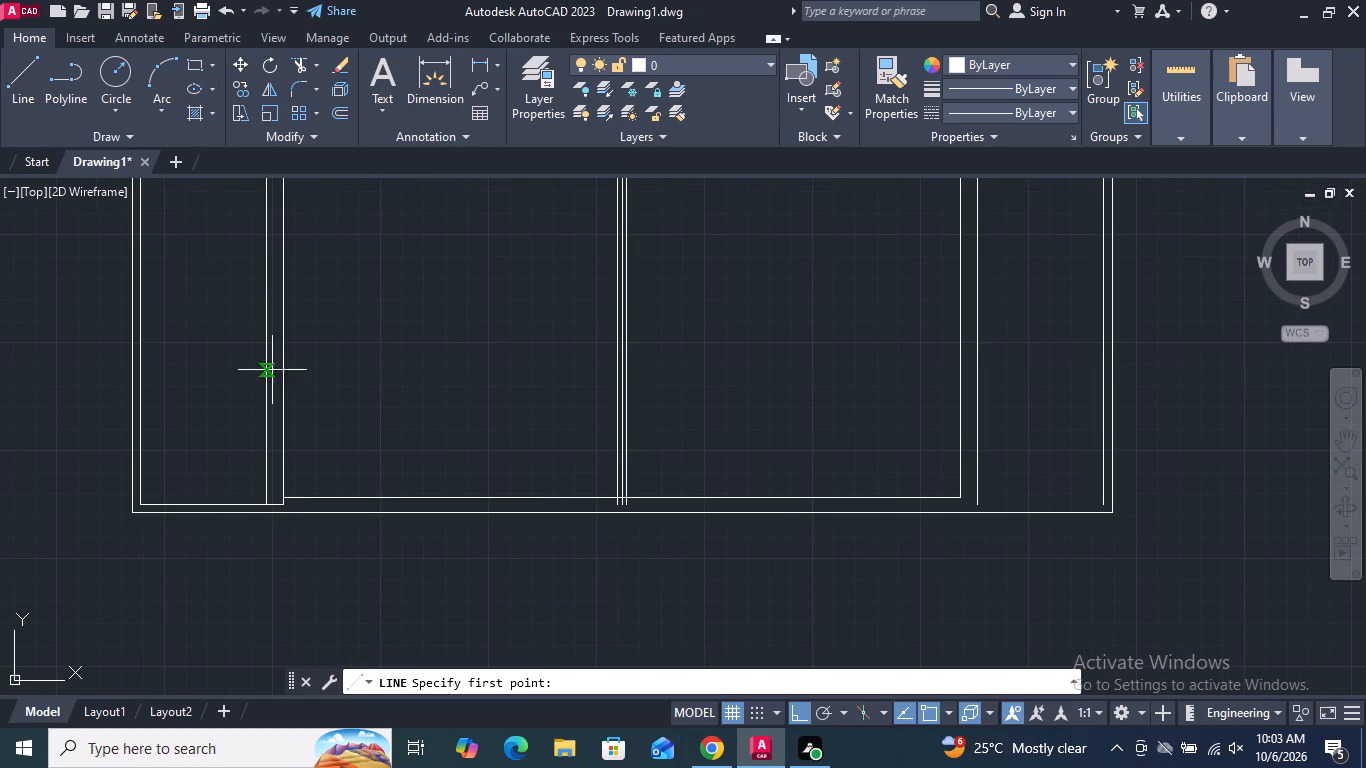
pyautogui.scroll(2, 1099, 499)
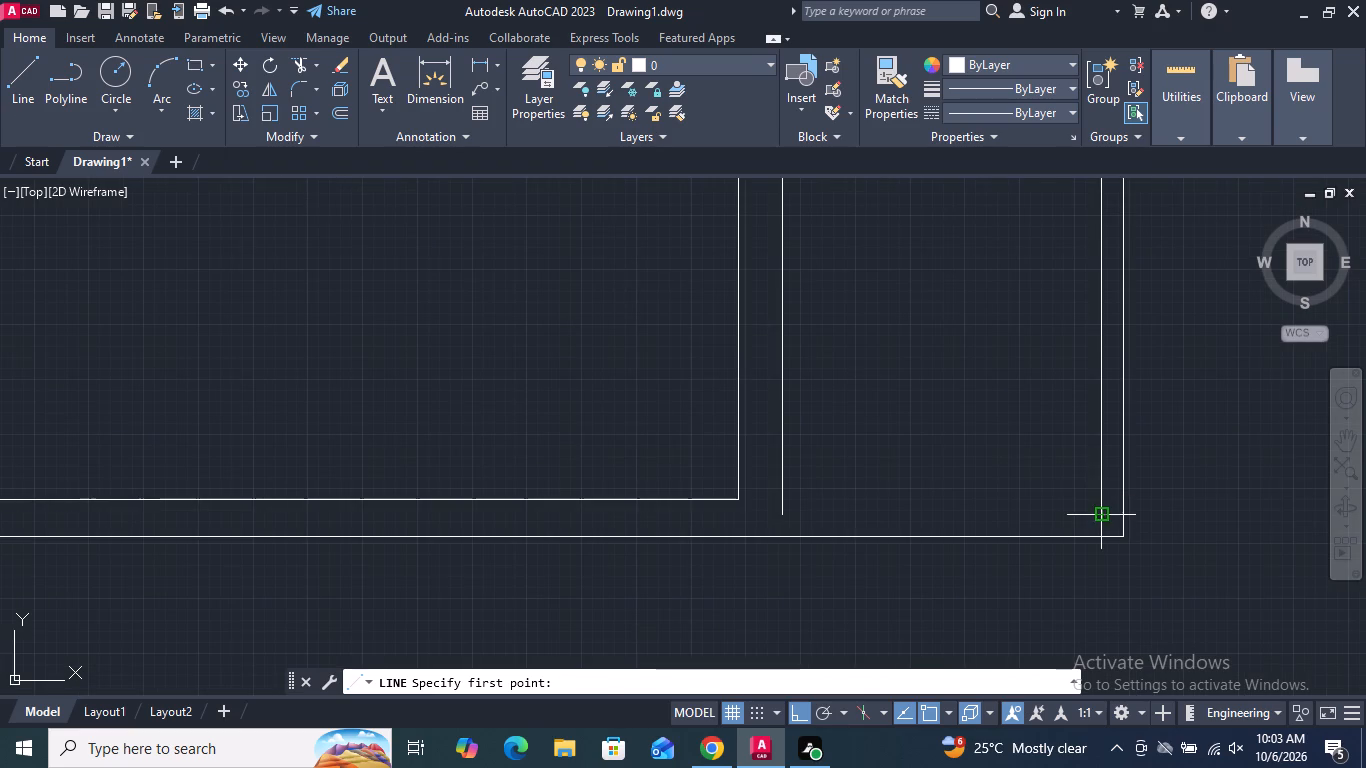
pyautogui.click(1103, 519)
pyautogui.click(785, 515)
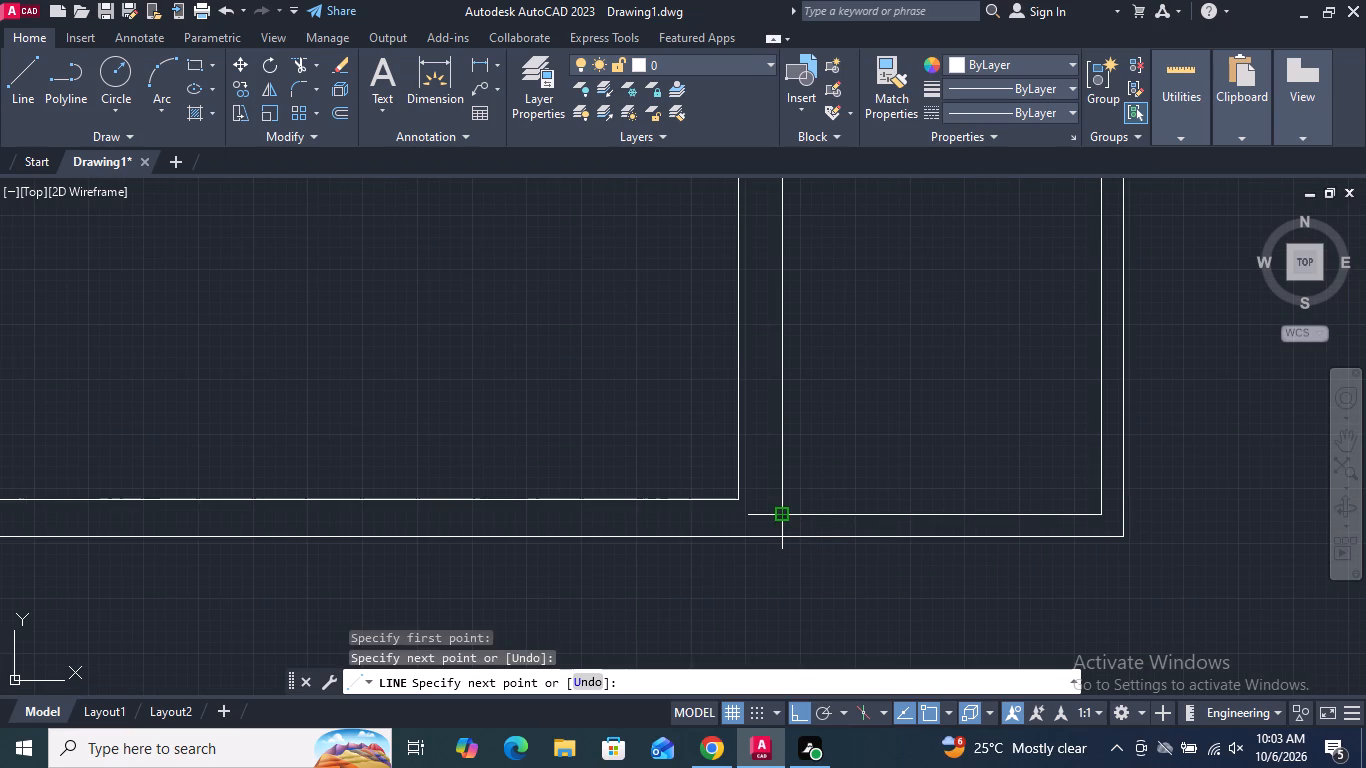
pyautogui.press('Return')
pyautogui.scroll(-2, 821, 449)
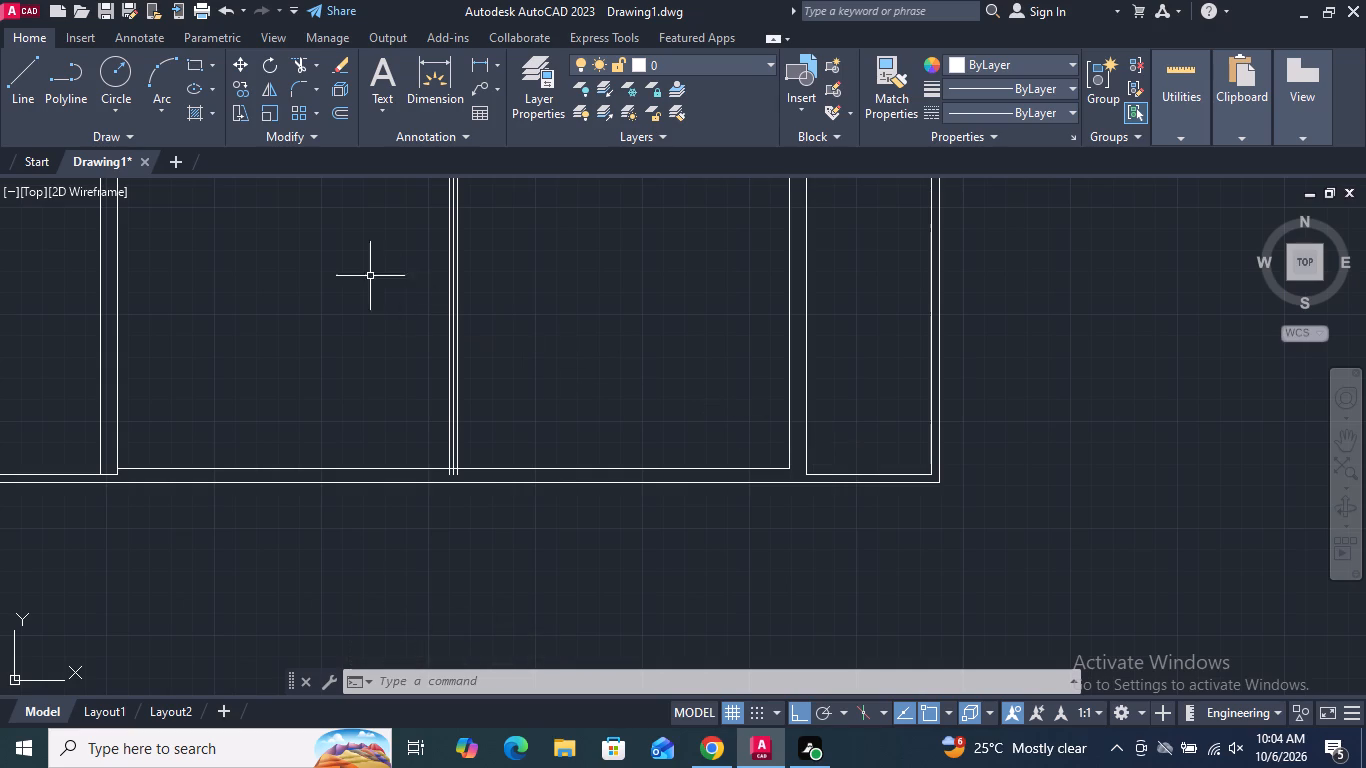
# Extend both lines of the right and left vertical members down to the frame's outer bottom edge.
pyautogui.click(315, 63)
pyautogui.click(340, 134)
pyautogui.scroll(2, 818, 501)
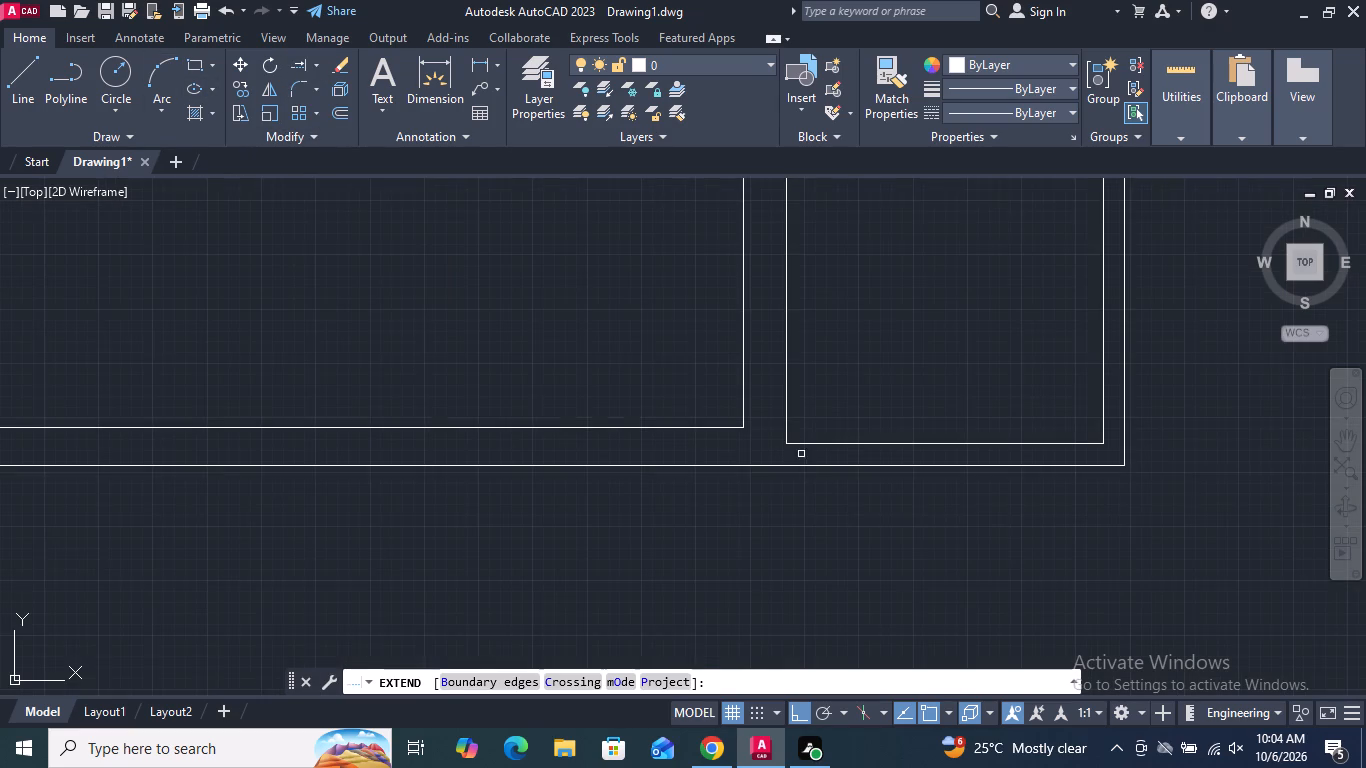
pyautogui.click(787, 422)
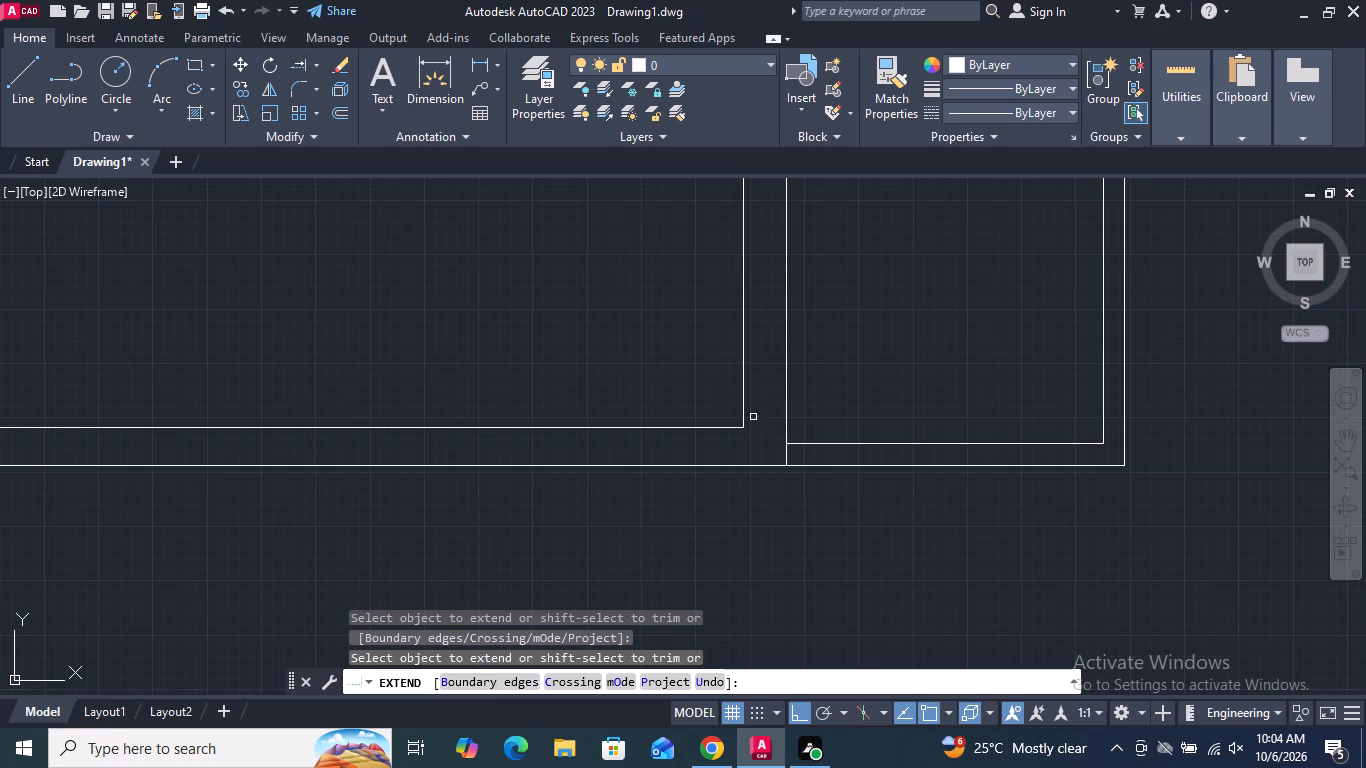
pyautogui.click(743, 411)
pyautogui.scroll(-3, 747, 453)
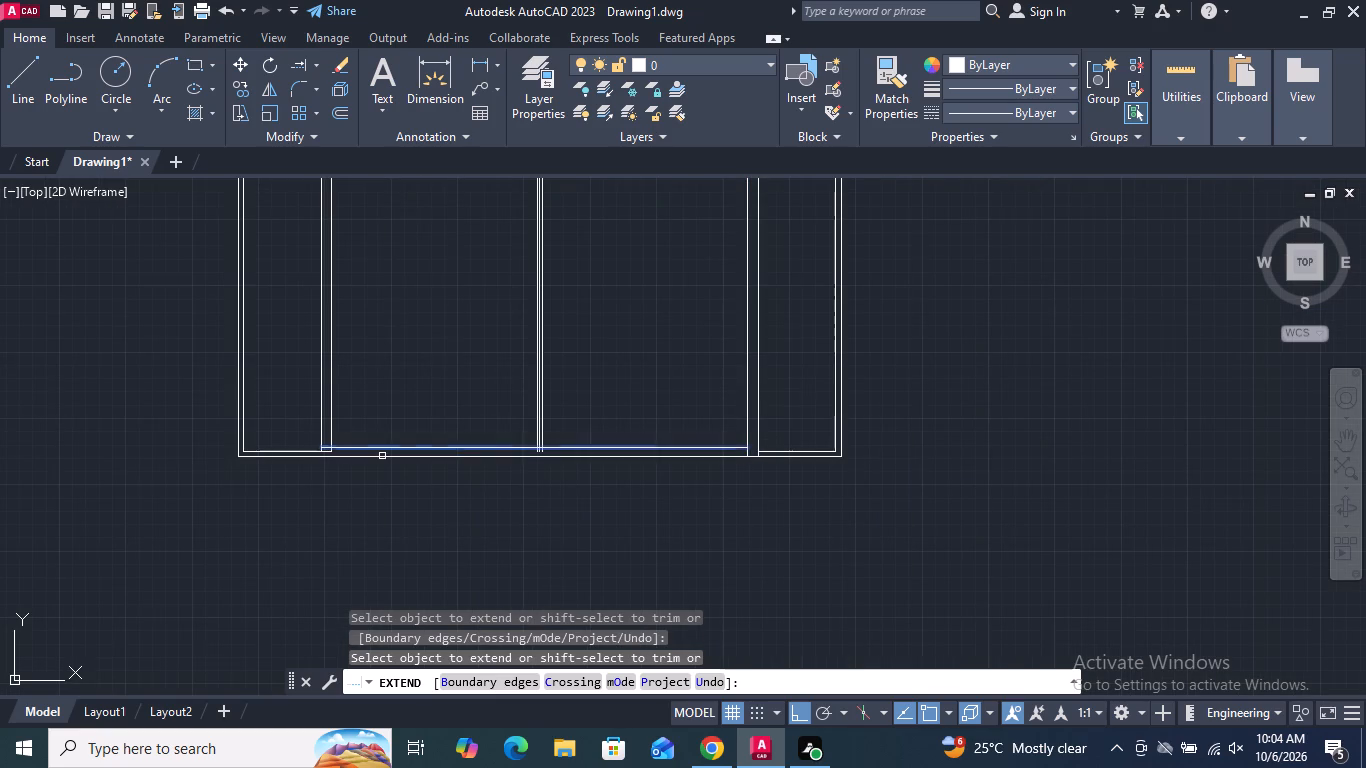
pyautogui.scroll(3, 316, 458)
pyautogui.click(334, 423)
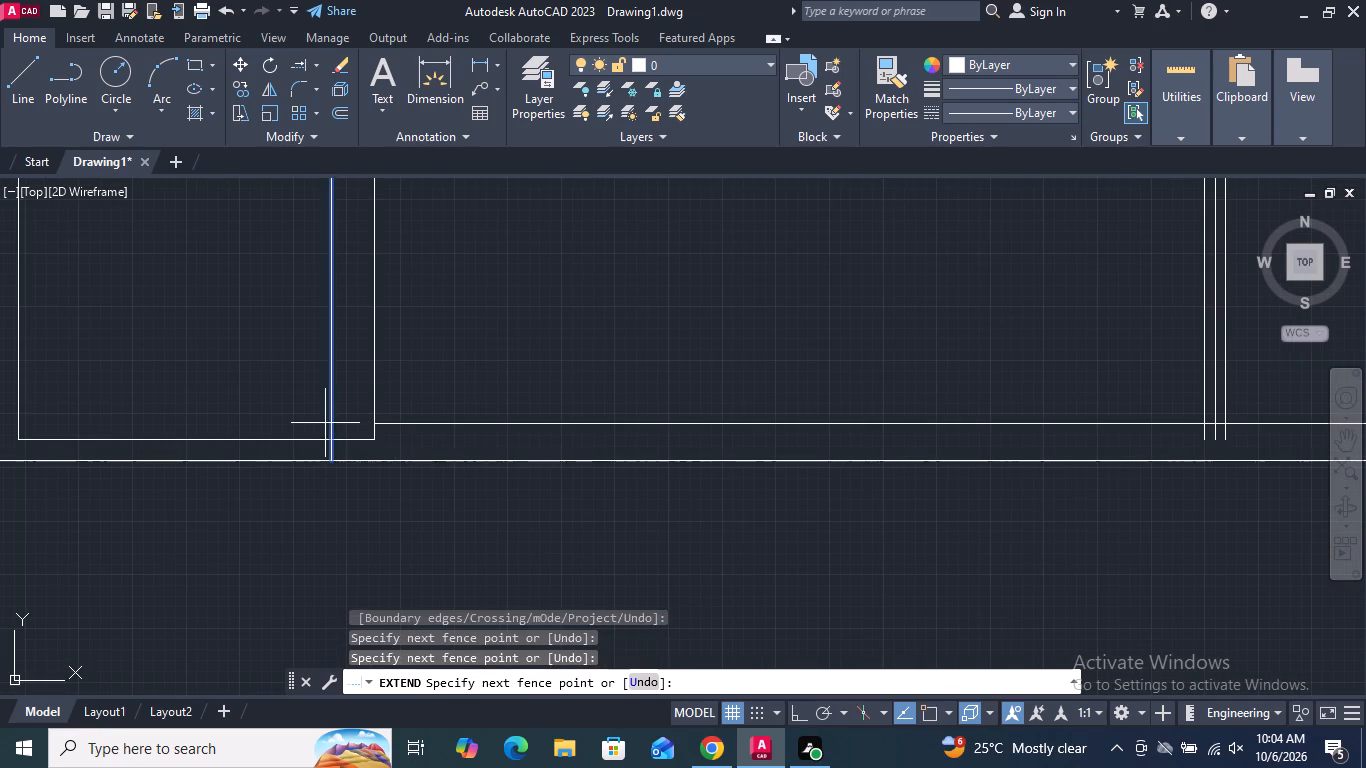
pyautogui.click(325, 423)
pyautogui.moveTo(380, 405); pyautogui.dragTo(366, 401)
pyautogui.scroll(-1, 366, 401)
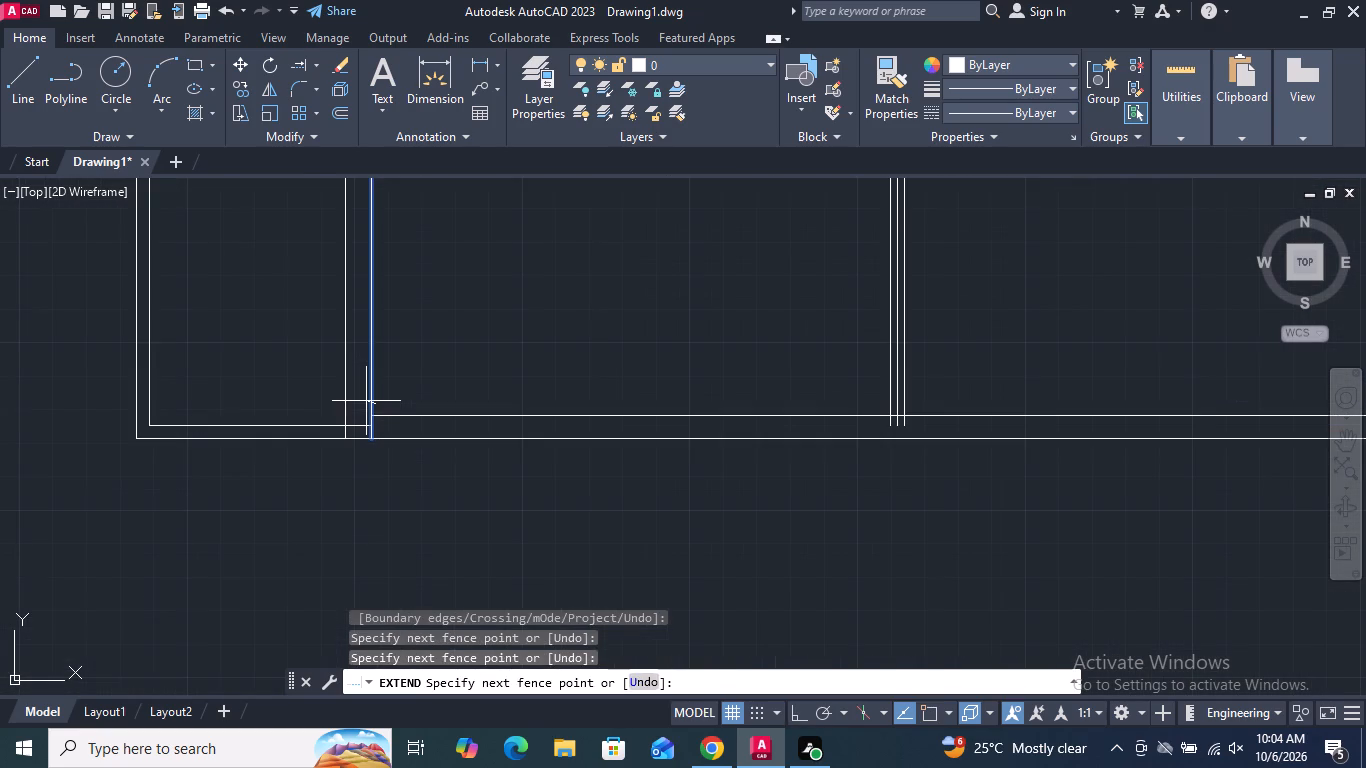
pyautogui.click(366, 401)
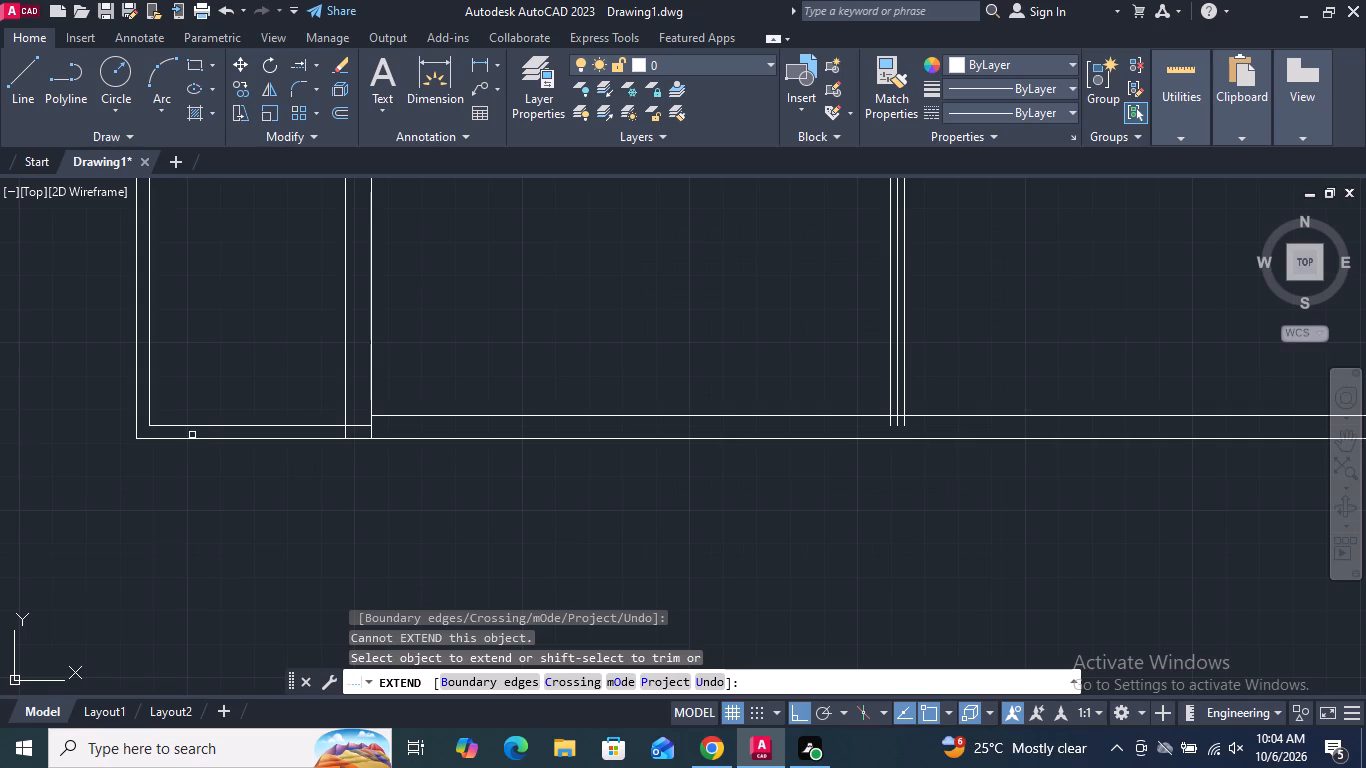
pyautogui.press('Return')
# Trim the left side panel's bottom line between the left vertical member's paired lines.
pyautogui.scroll(-2, 261, 510)
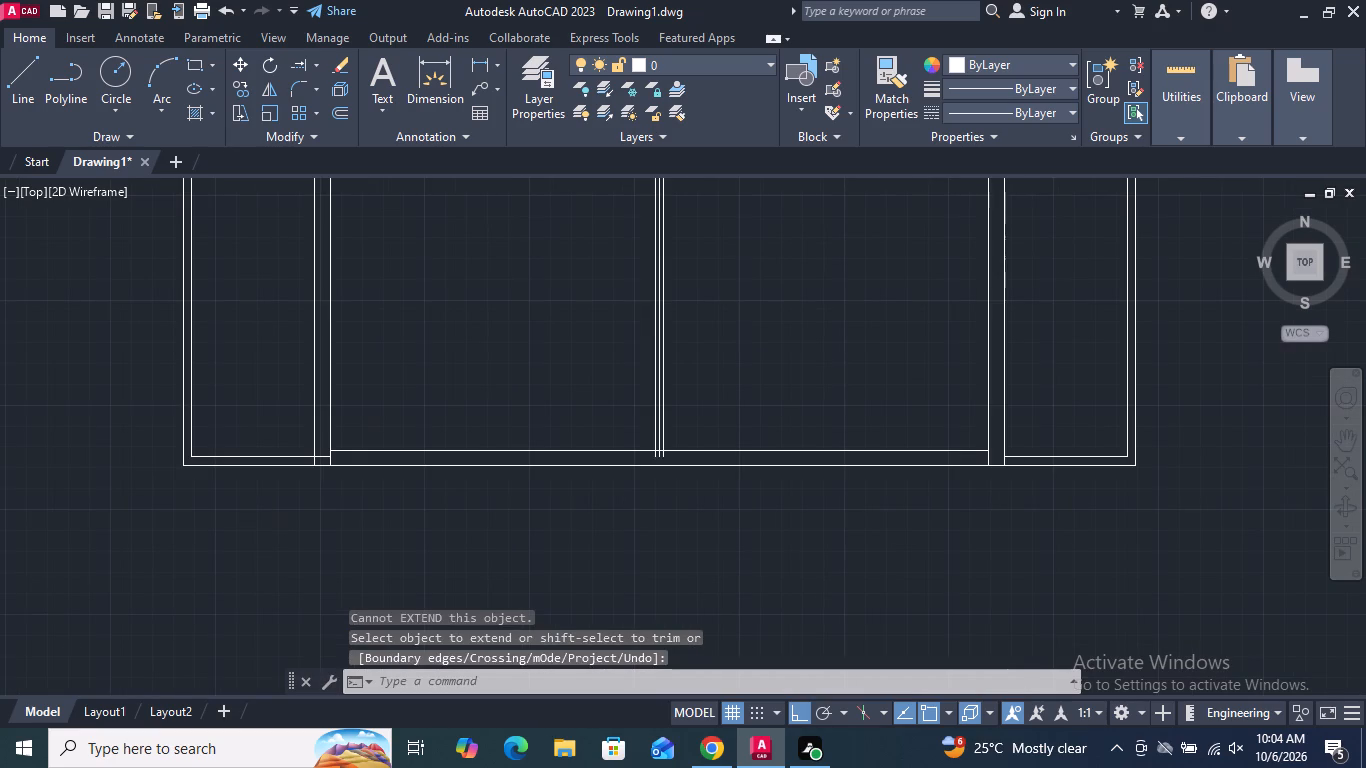
pyautogui.click(314, 57)
pyautogui.click(316, 94)
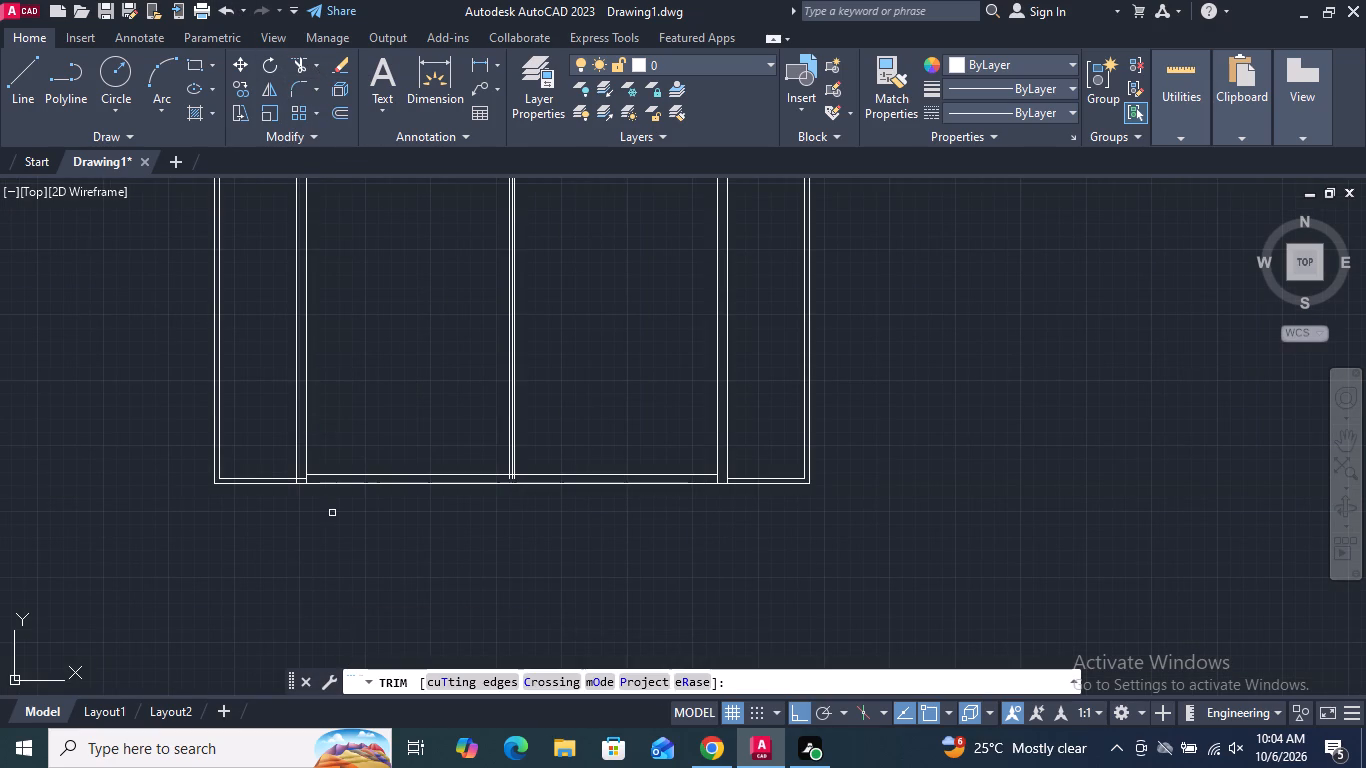
pyautogui.scroll(4, 309, 492)
pyautogui.moveTo(269, 447); pyautogui.dragTo(269, 464)
pyautogui.scroll(-2, 269, 464)
pyautogui.click(269, 464)
pyautogui.scroll(-2, 392, 546)
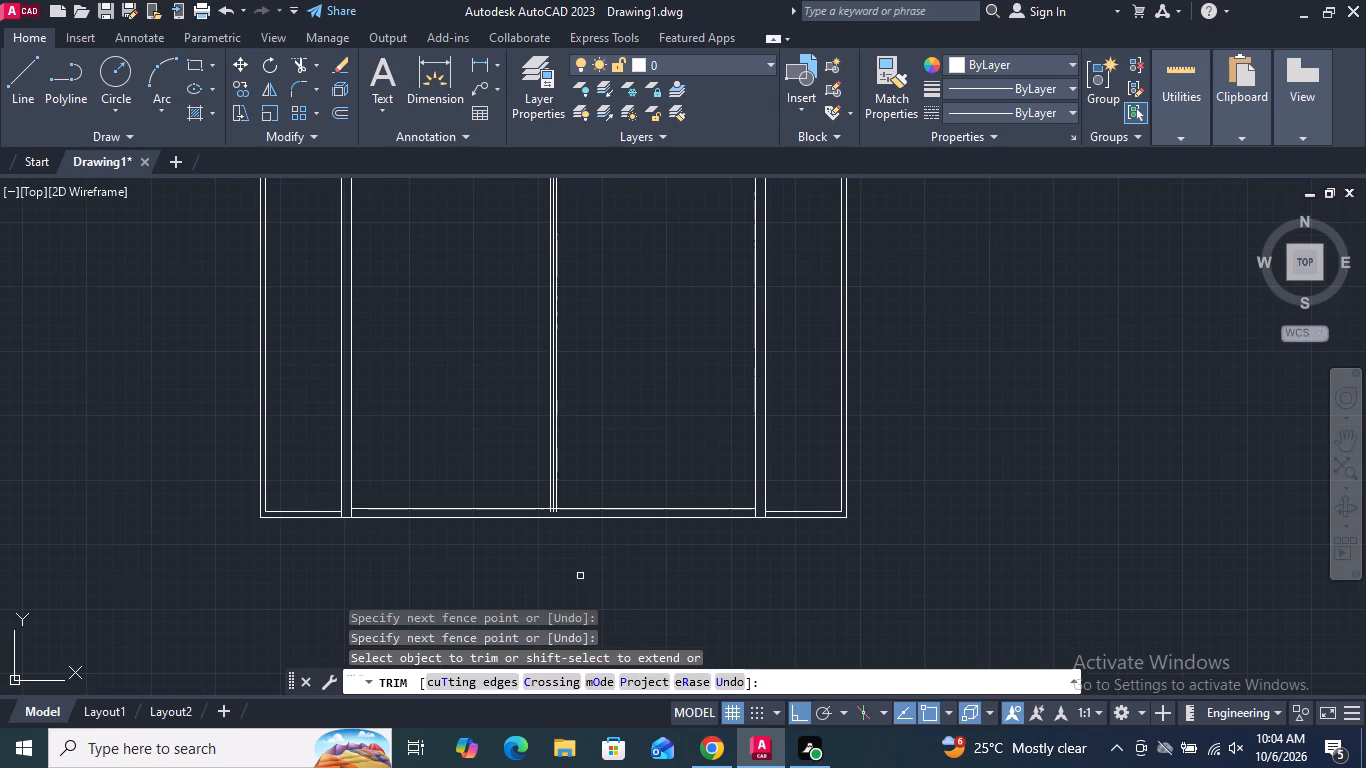
# Trim the ends of the three centre lines that project below the door panels' horizontal bottom line.
pyautogui.scroll(6, 552, 521)
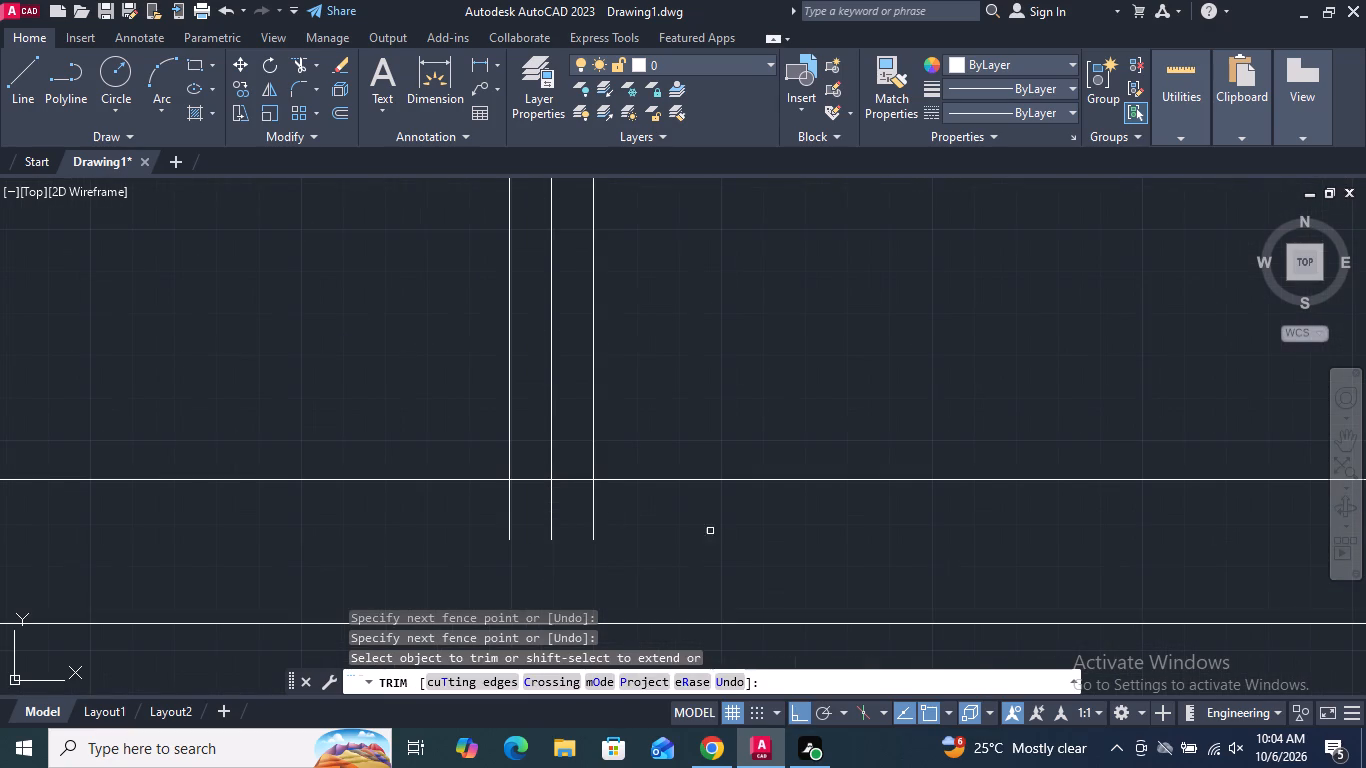
pyautogui.moveTo(716, 531); pyautogui.dragTo(424, 514)
pyautogui.scroll(-5, 424, 514)
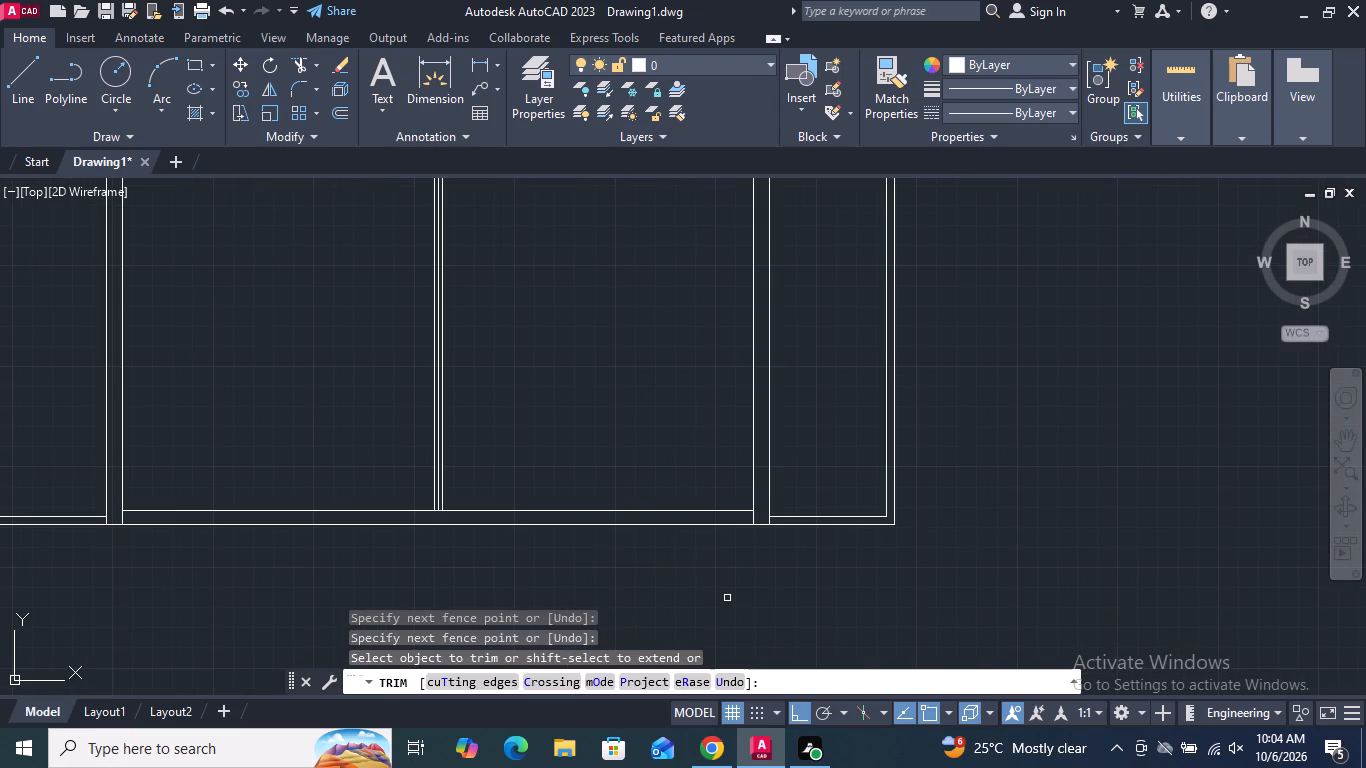
pyautogui.press('Return')
pyautogui.scroll(-2, 728, 594)
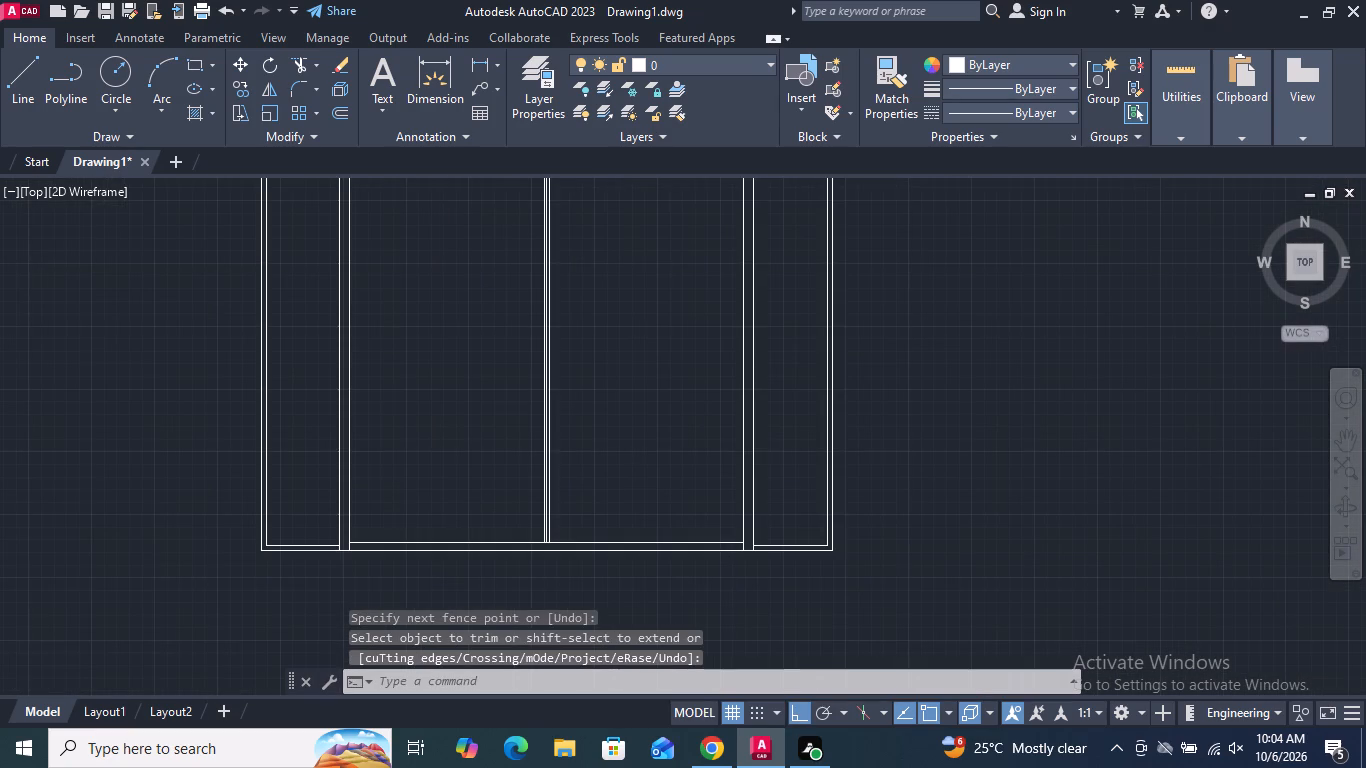
pyautogui.moveTo(728, 593); pyautogui.dragTo(725, 552, button='middle')
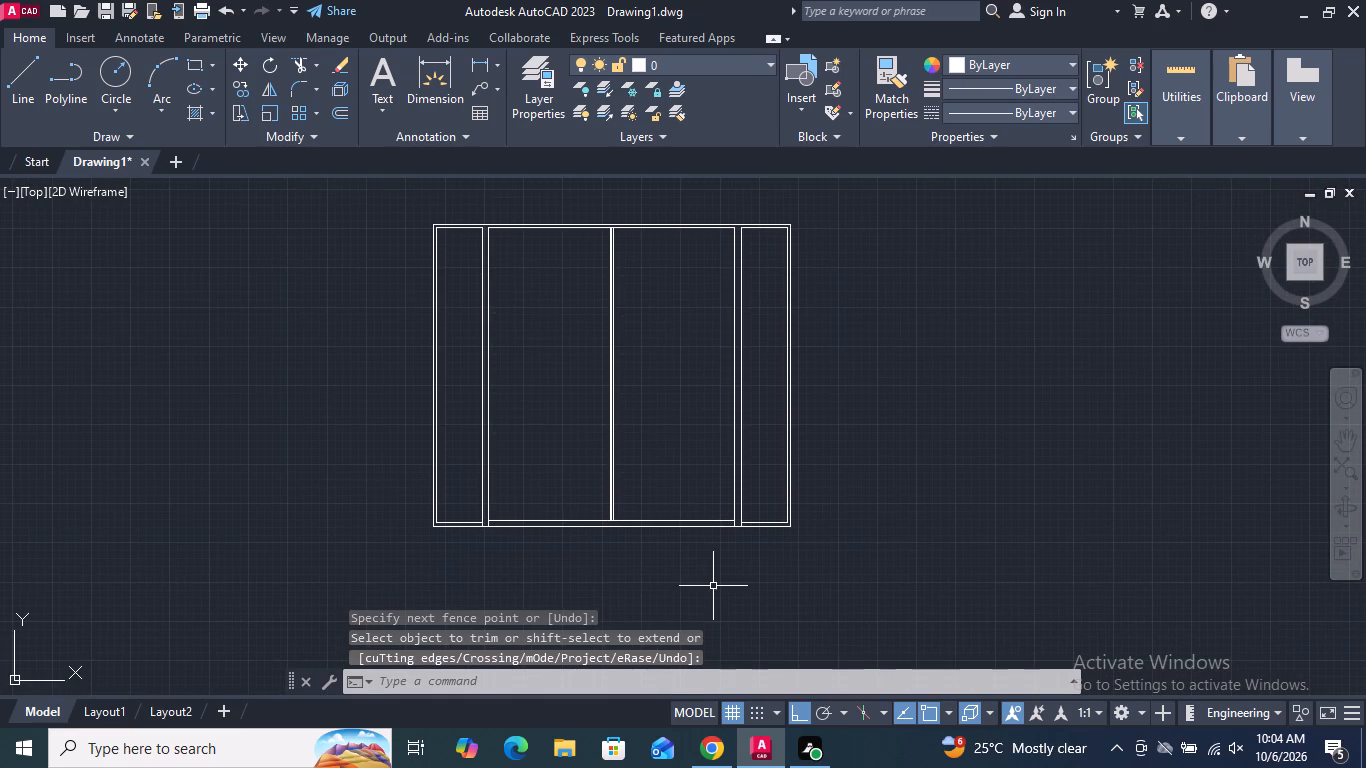
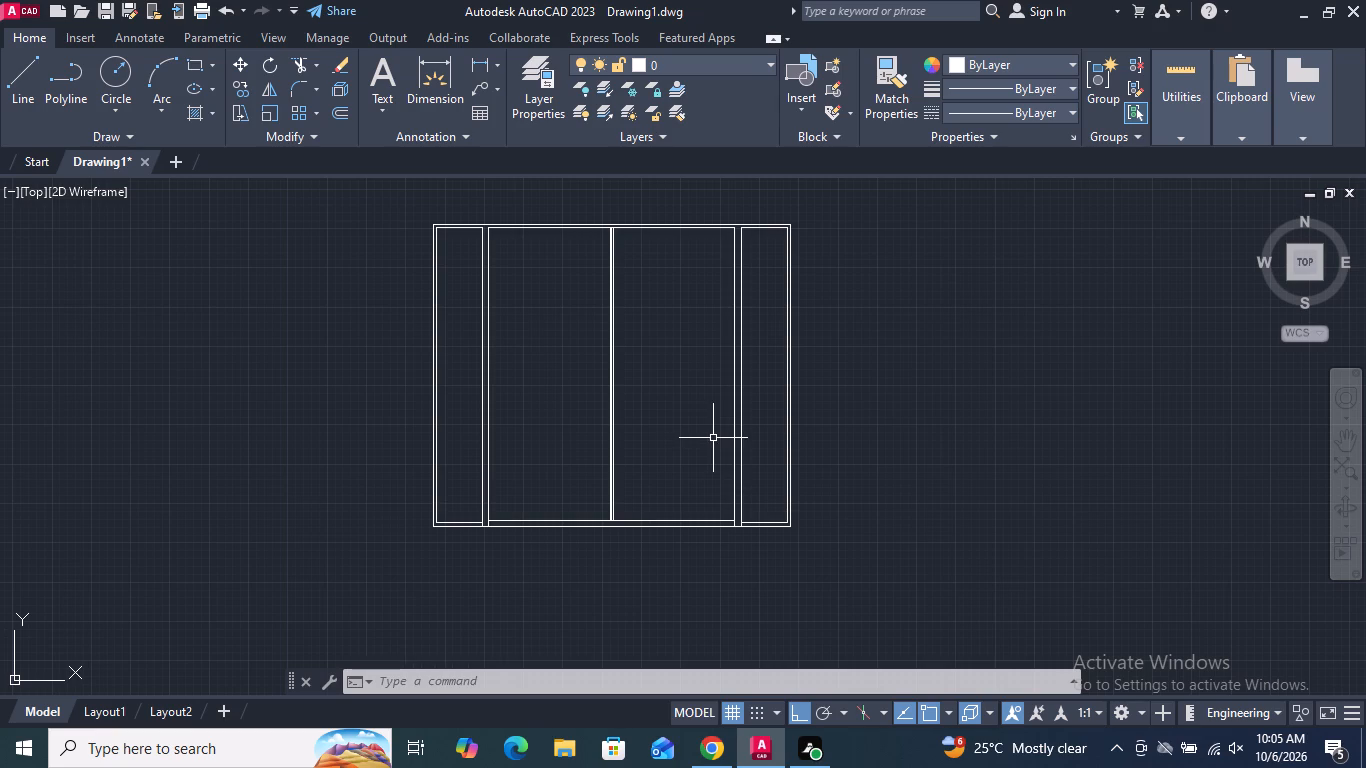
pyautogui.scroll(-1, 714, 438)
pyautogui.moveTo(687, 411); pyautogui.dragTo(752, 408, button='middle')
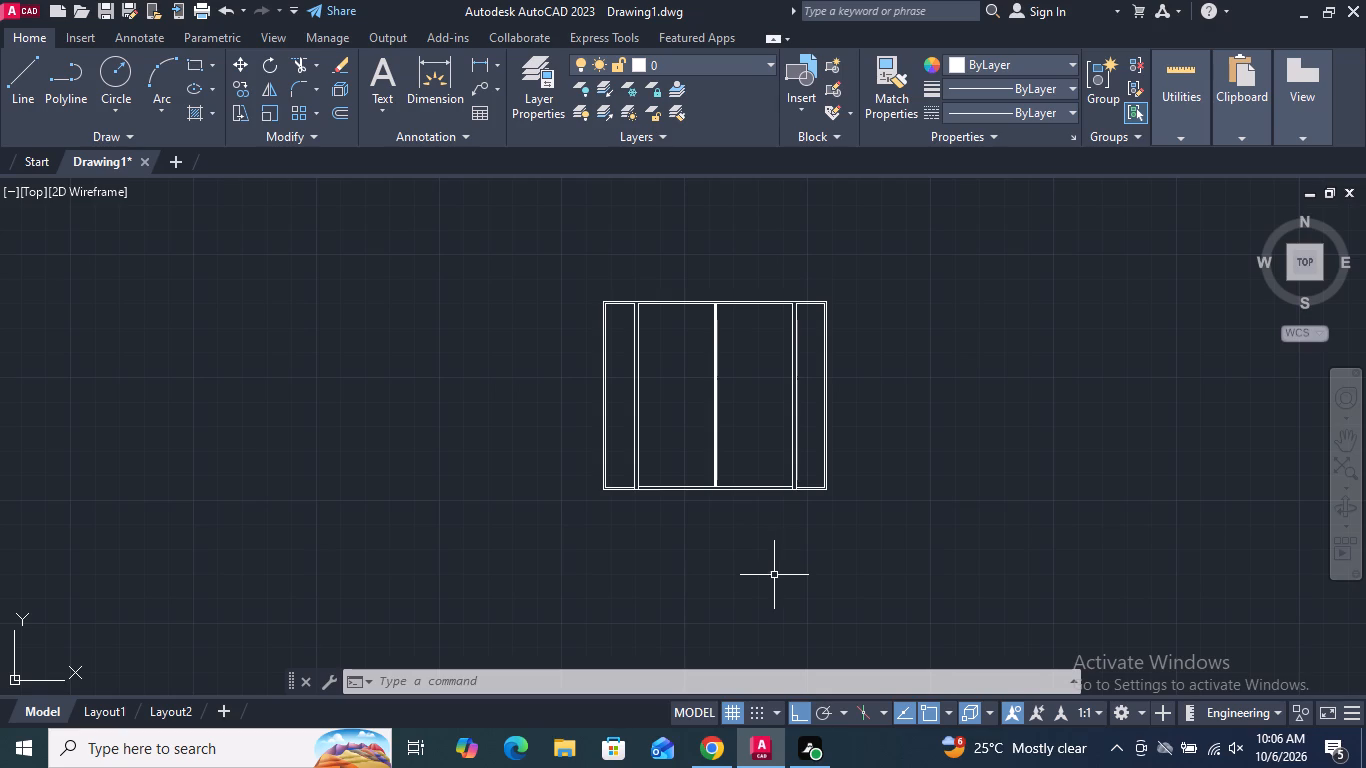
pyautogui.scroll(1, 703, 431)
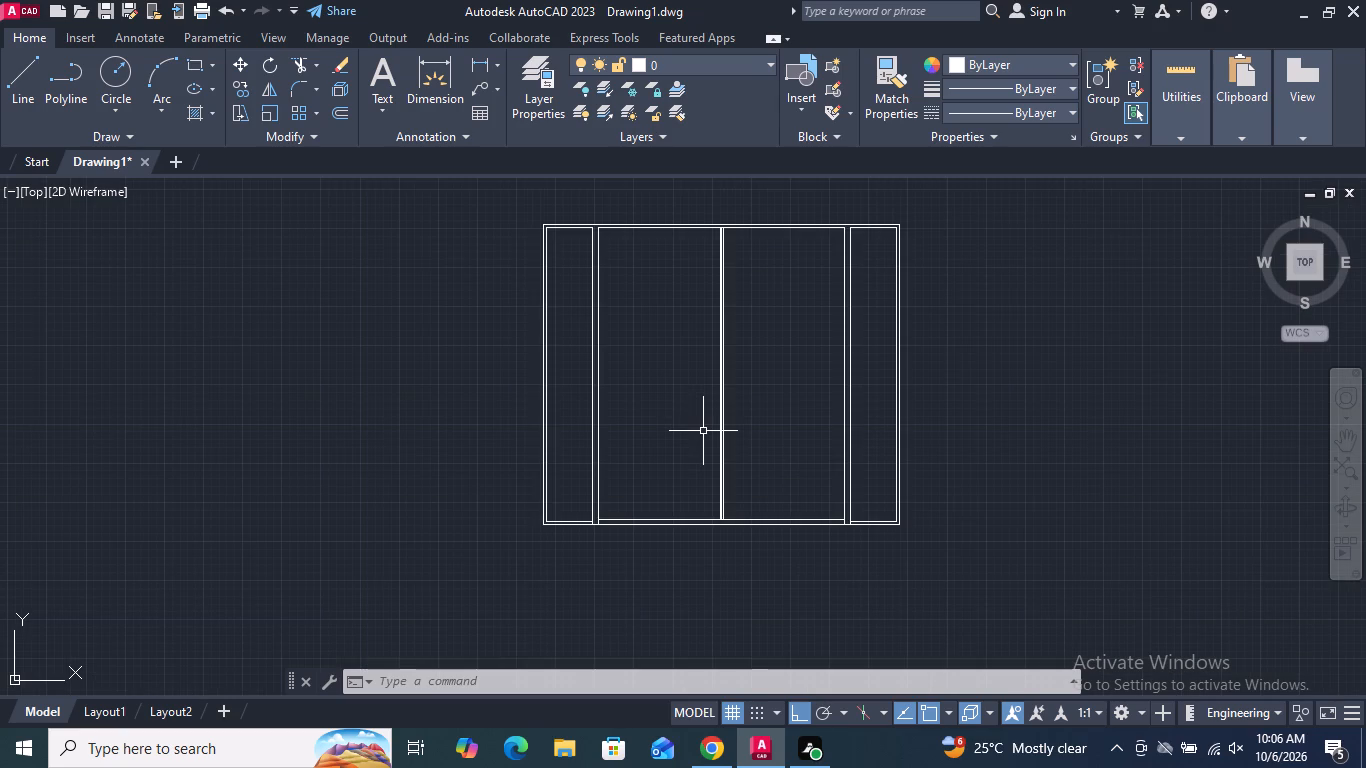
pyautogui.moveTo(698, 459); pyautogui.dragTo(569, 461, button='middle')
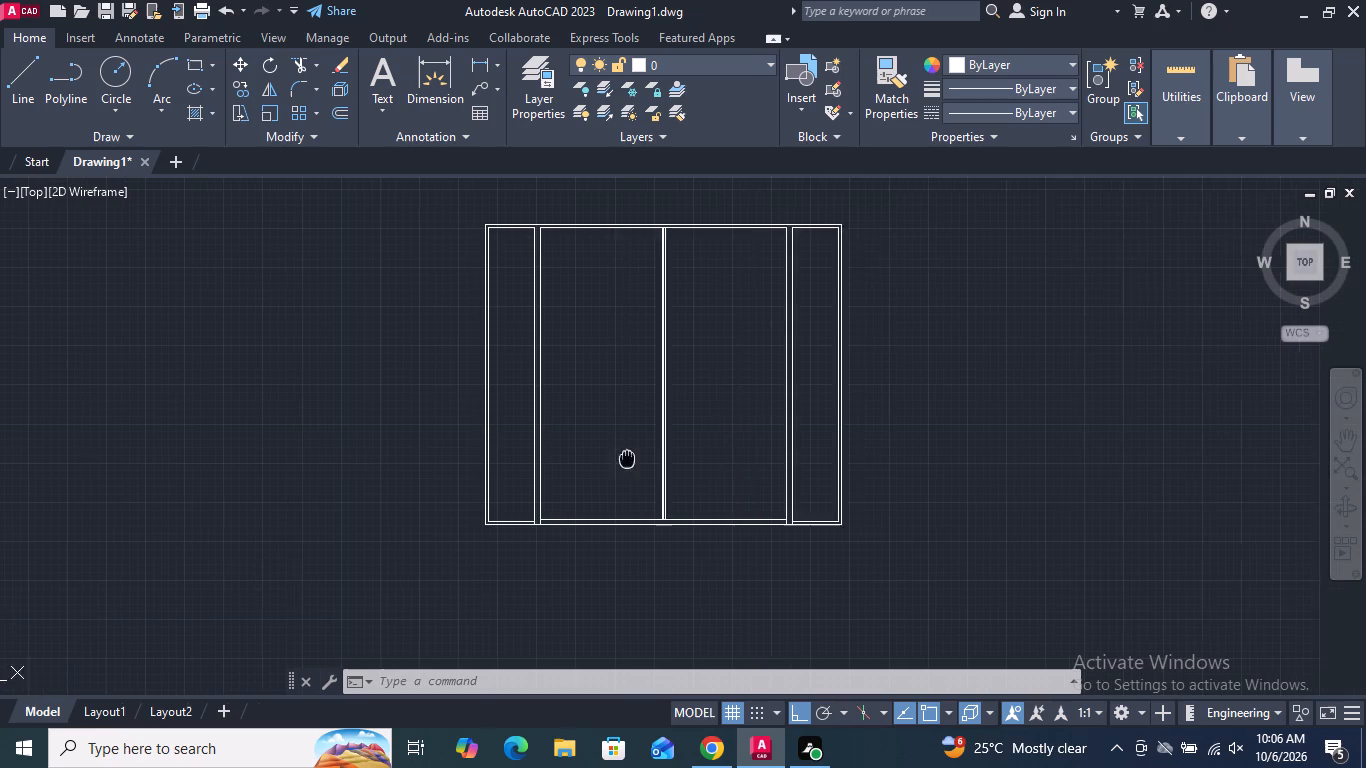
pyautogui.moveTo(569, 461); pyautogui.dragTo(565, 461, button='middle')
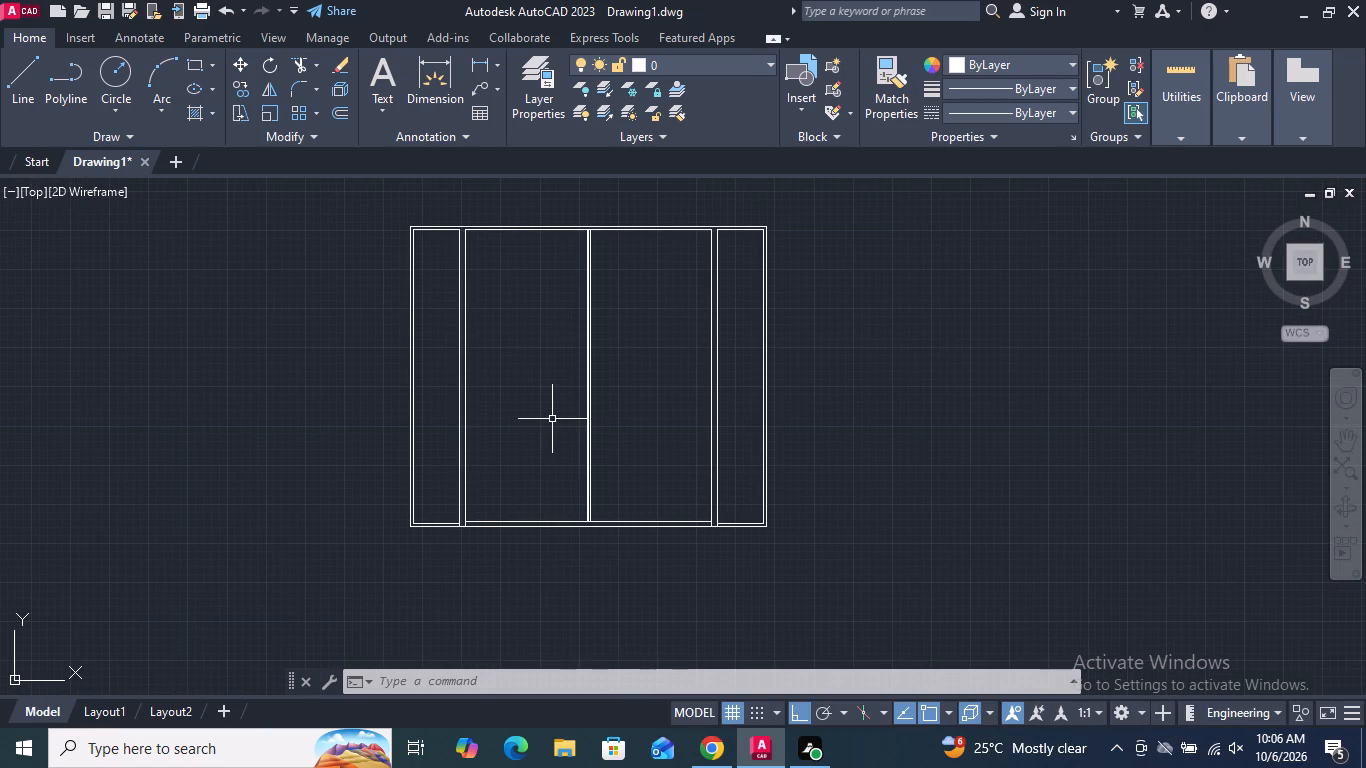
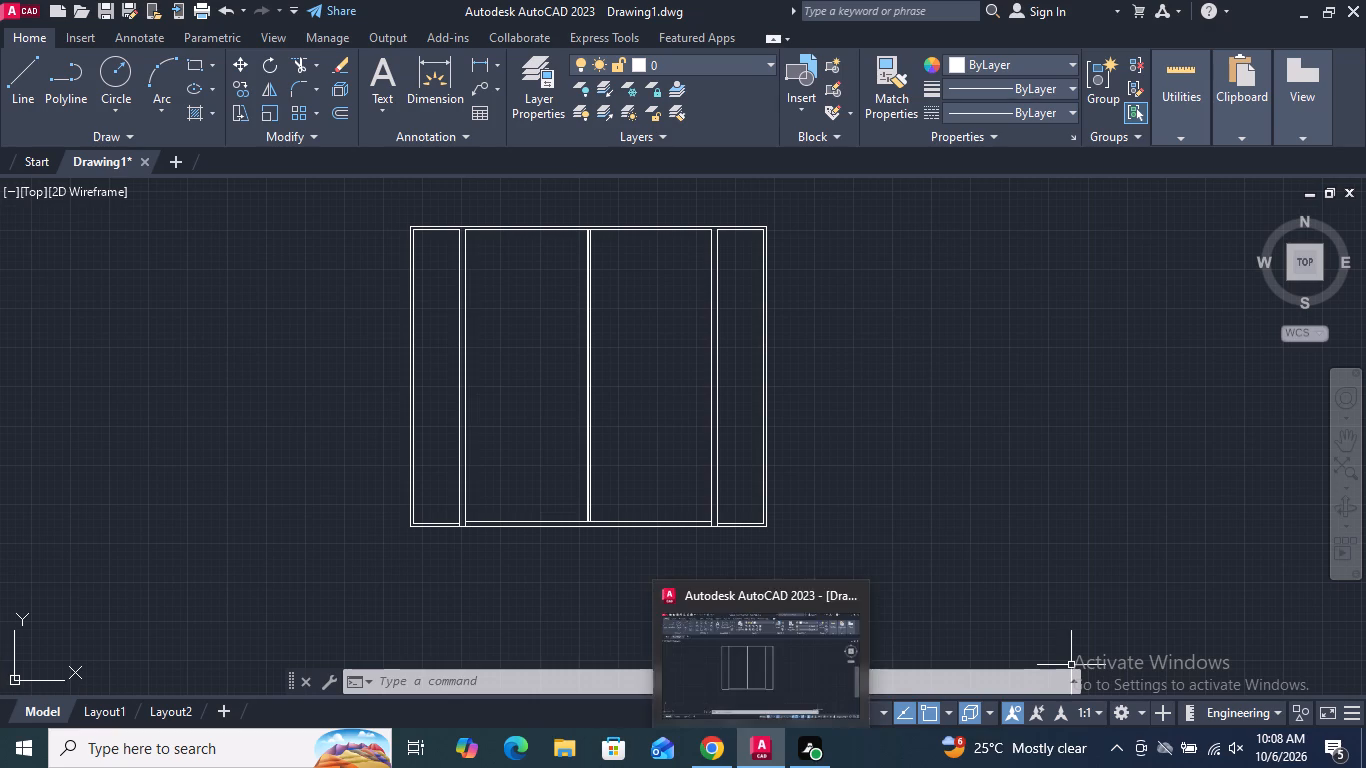
# Draw a tall rectangular upper panel inside the left door leaf, leaving room beneath it for a smaller panel.
pyautogui.scroll(-1, 583, 767)
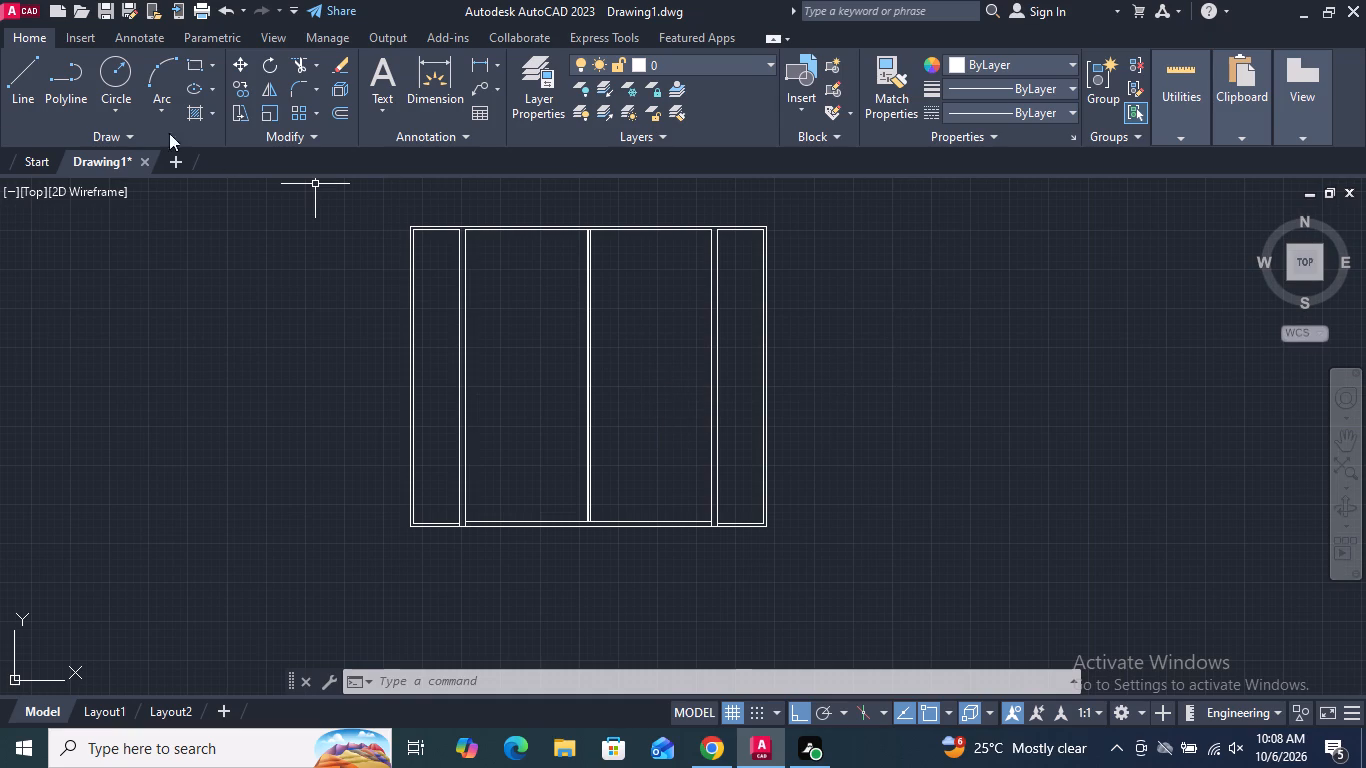
pyautogui.click(196, 64)
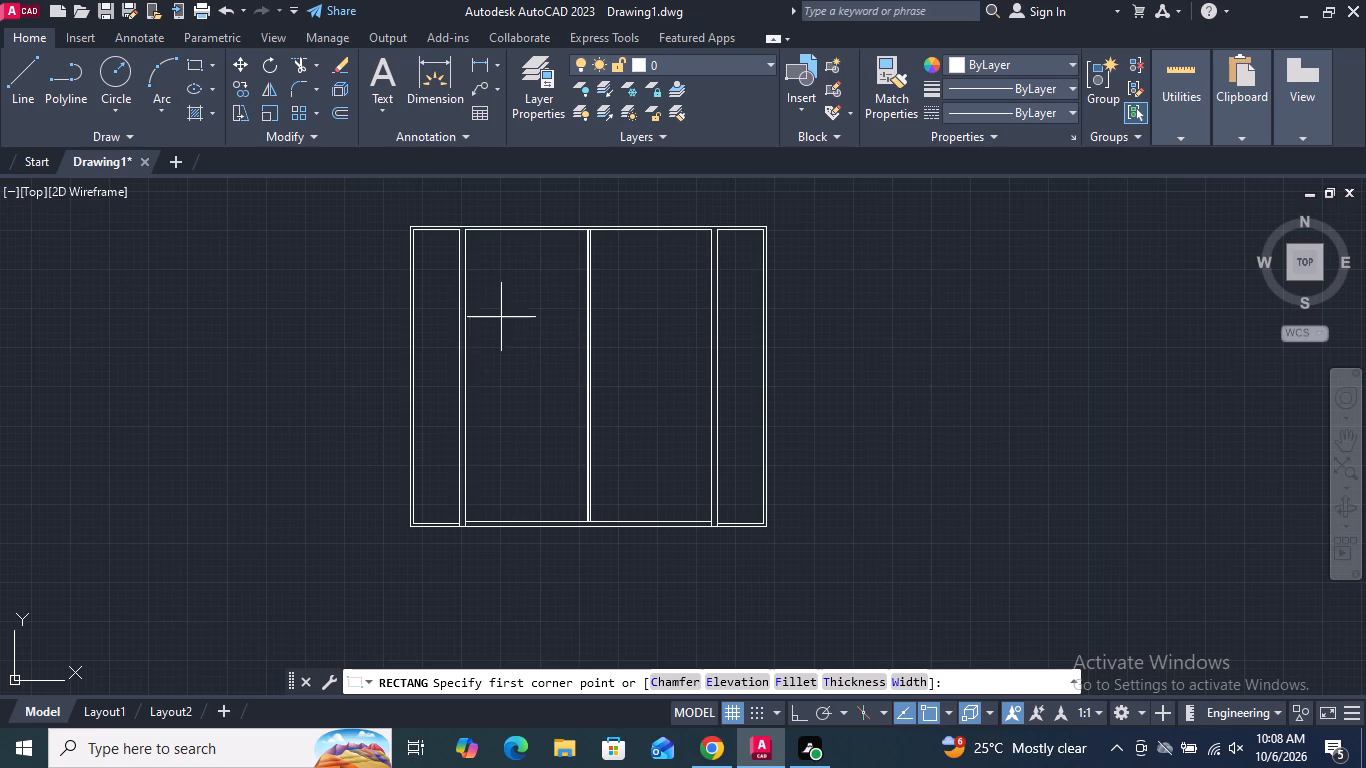
pyautogui.scroll(1, 504, 306)
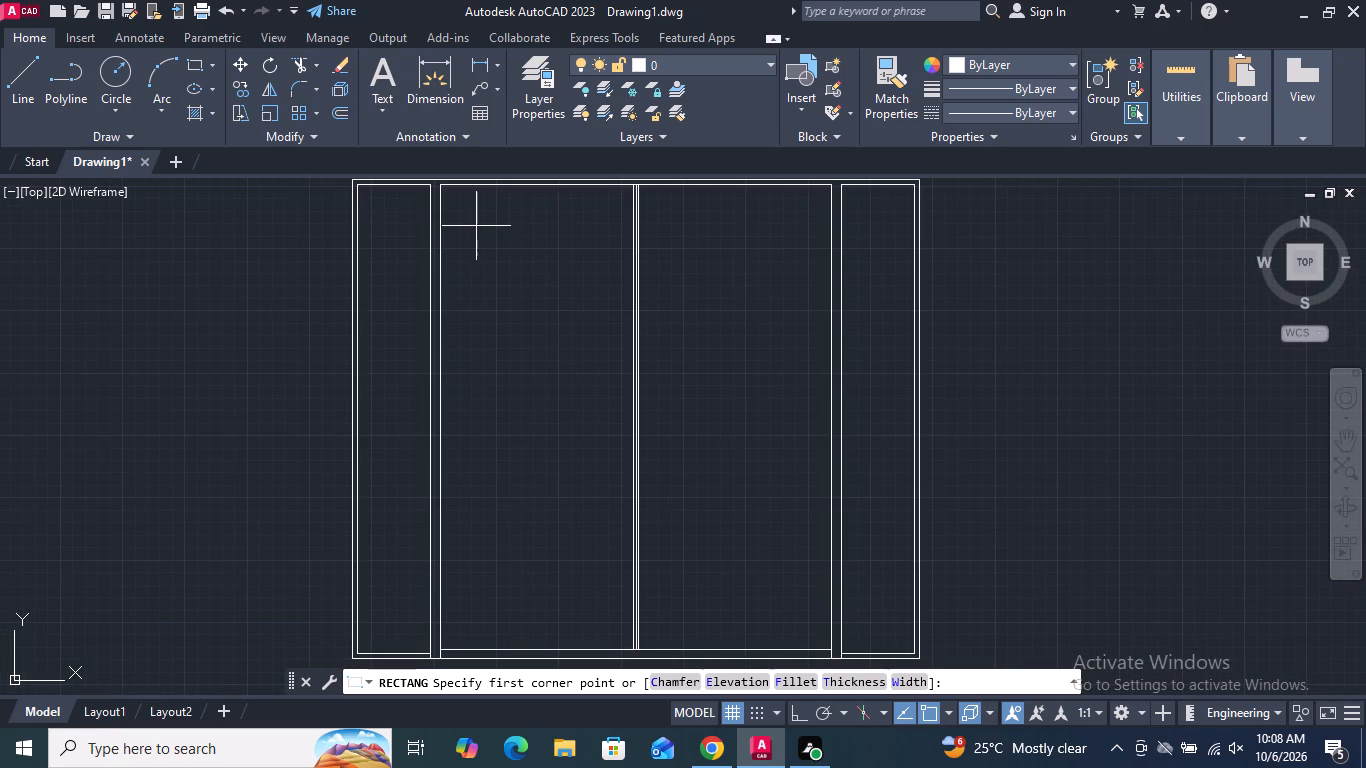
pyautogui.click(476, 224)
pyautogui.scroll(-1, 542, 352)
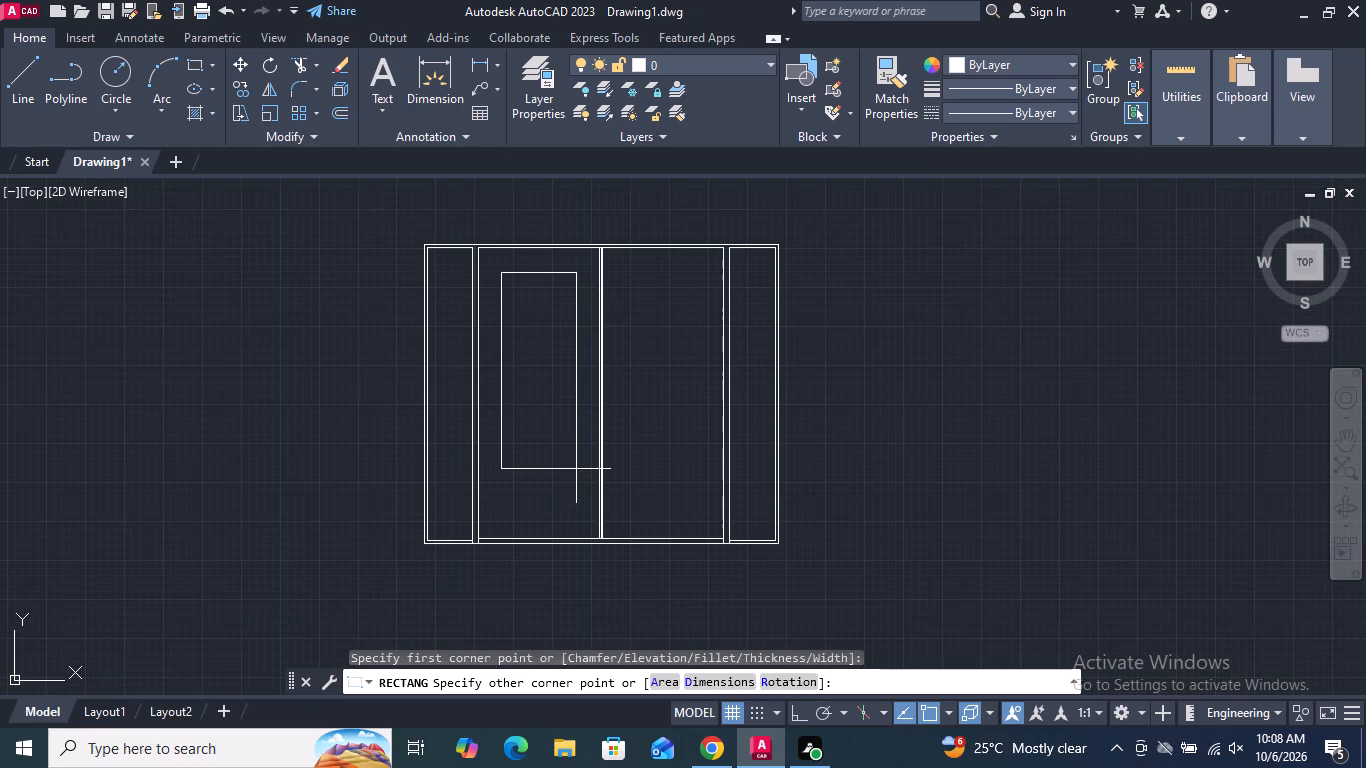
pyautogui.scroll(1, 576, 469)
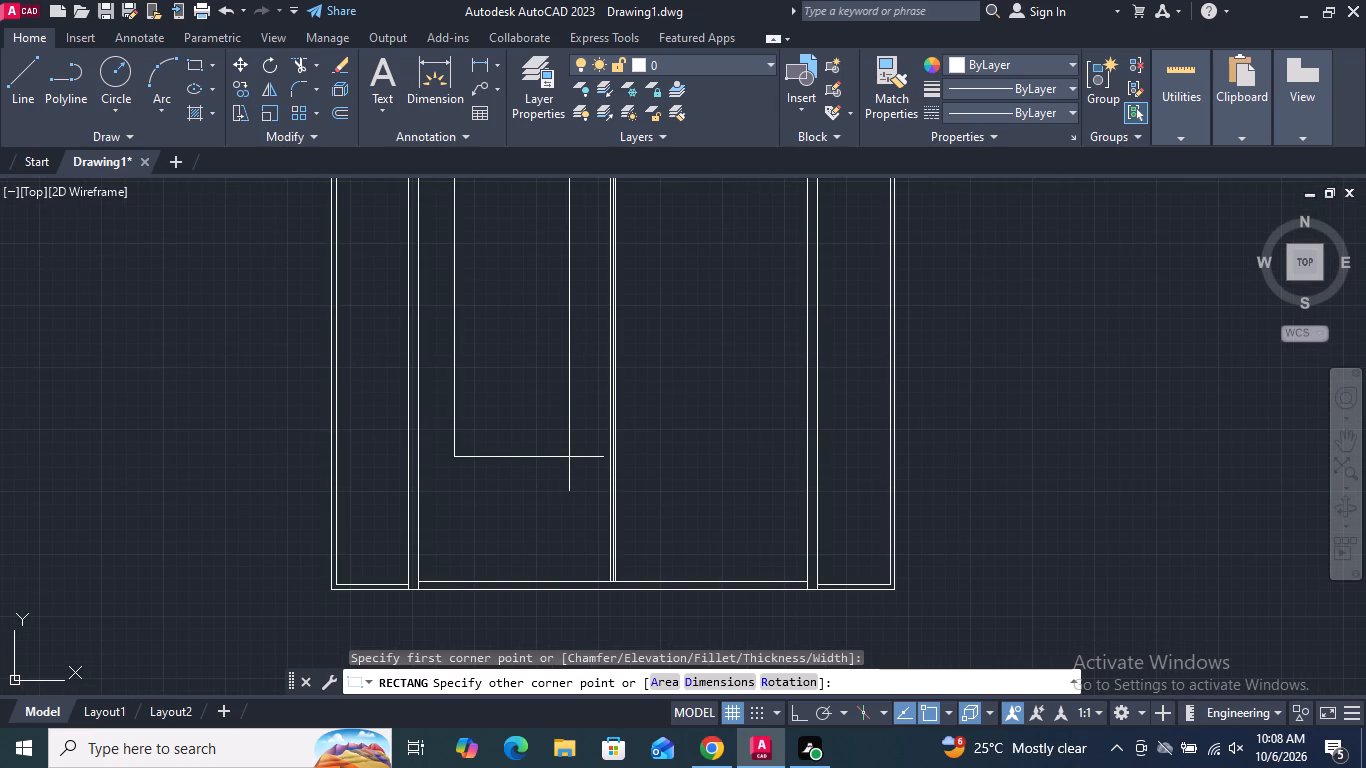
pyautogui.click(569, 456)
# Draw a short rectangular lower panel about 10" high, about 5.4" below the left leaf's tall panel and aligned to its sides.
pyautogui.scroll(-2, 570, 481)
pyautogui.scroll(1, 560, 511)
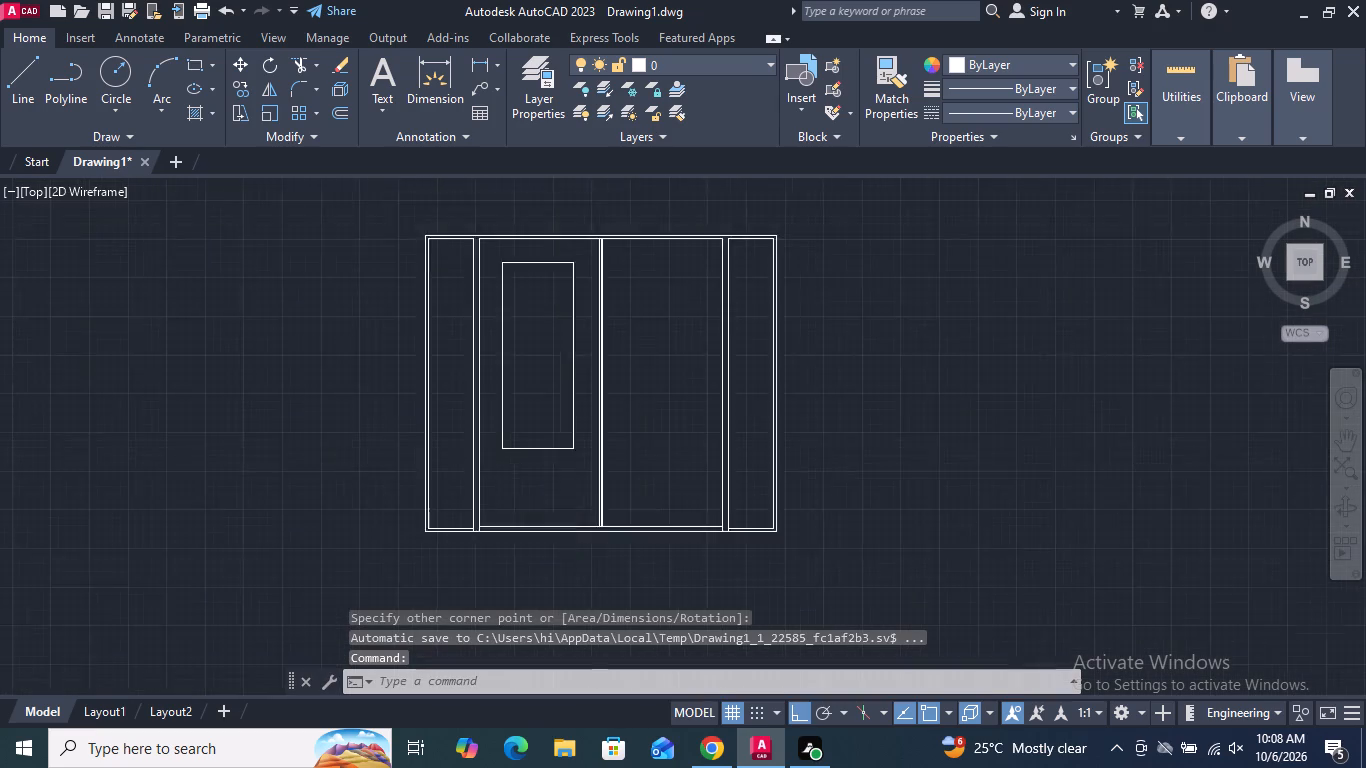
pyautogui.scroll(1, 560, 511)
pyautogui.moveTo(559, 497); pyautogui.dragTo(565, 393, button='middle')
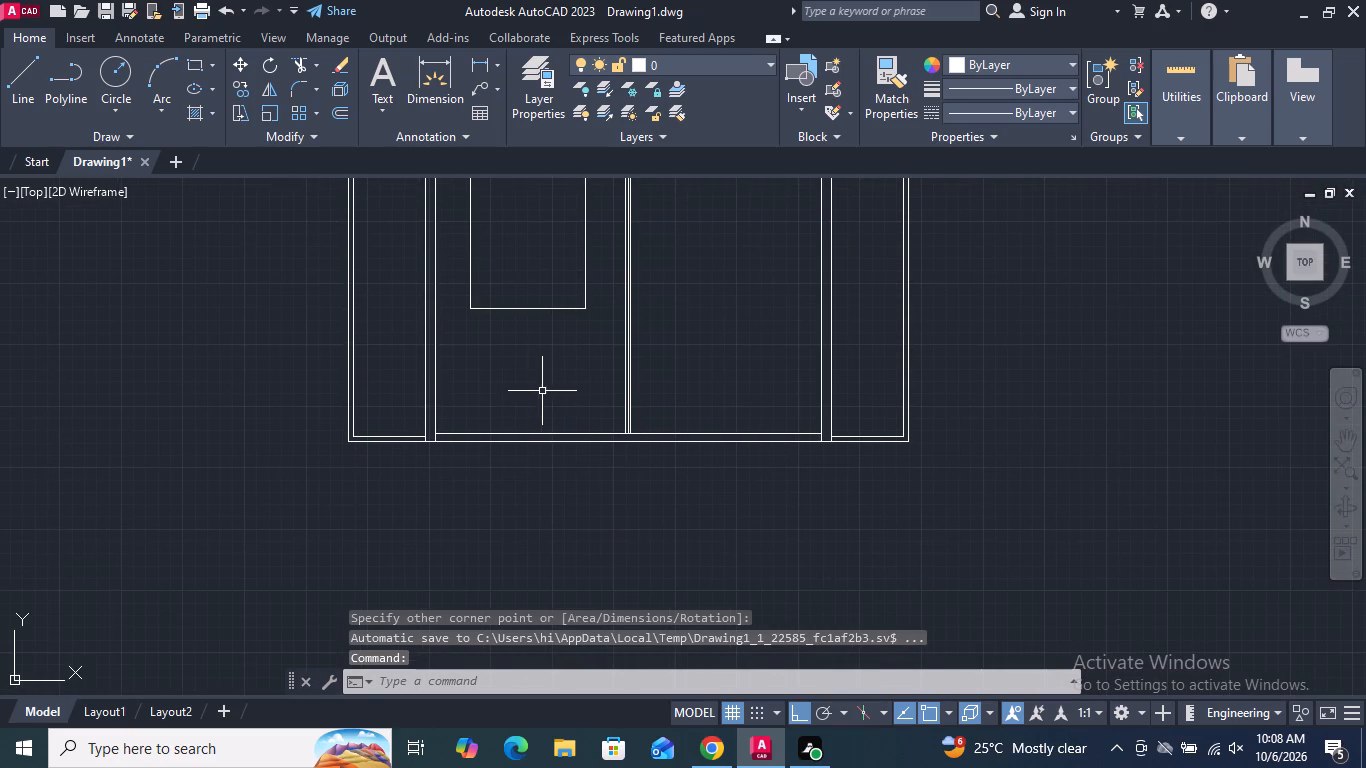
pyautogui.scroll(1, 495, 348)
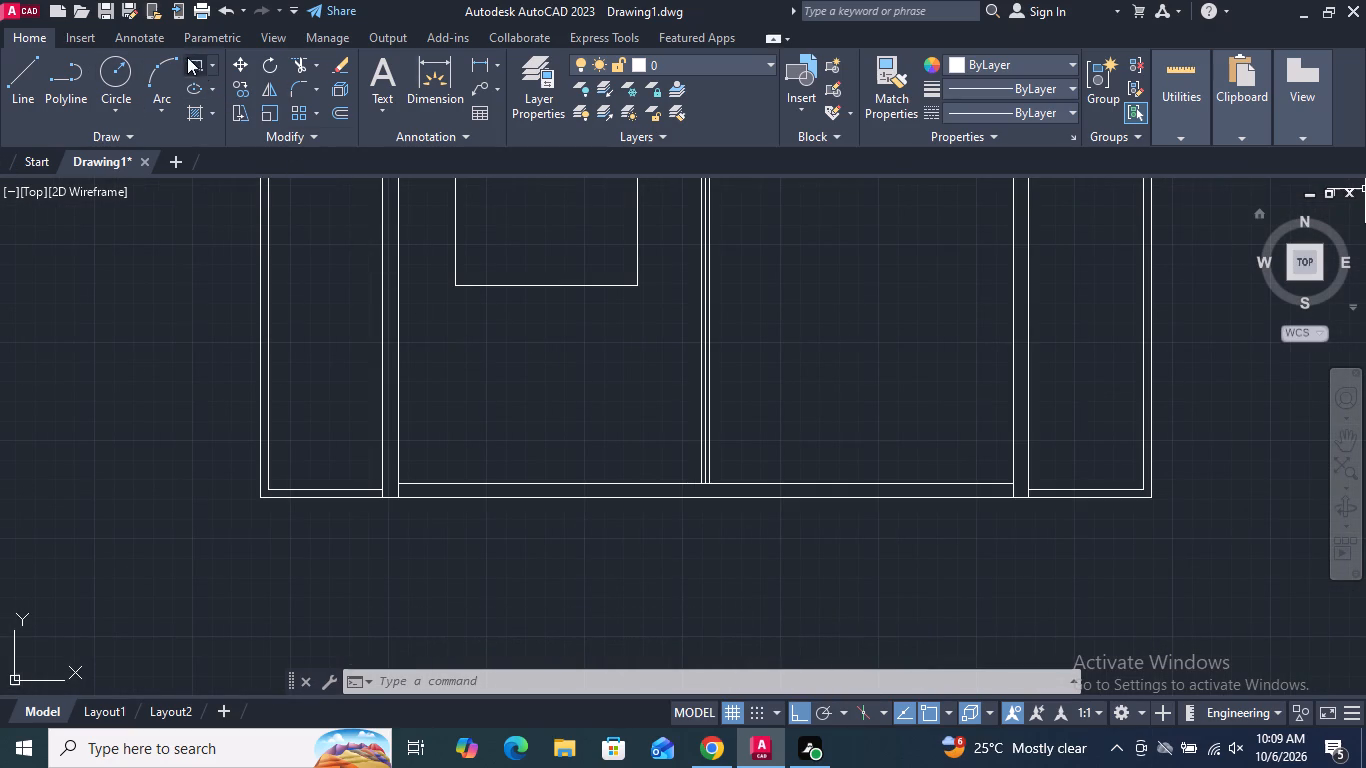
pyautogui.click(196, 60)
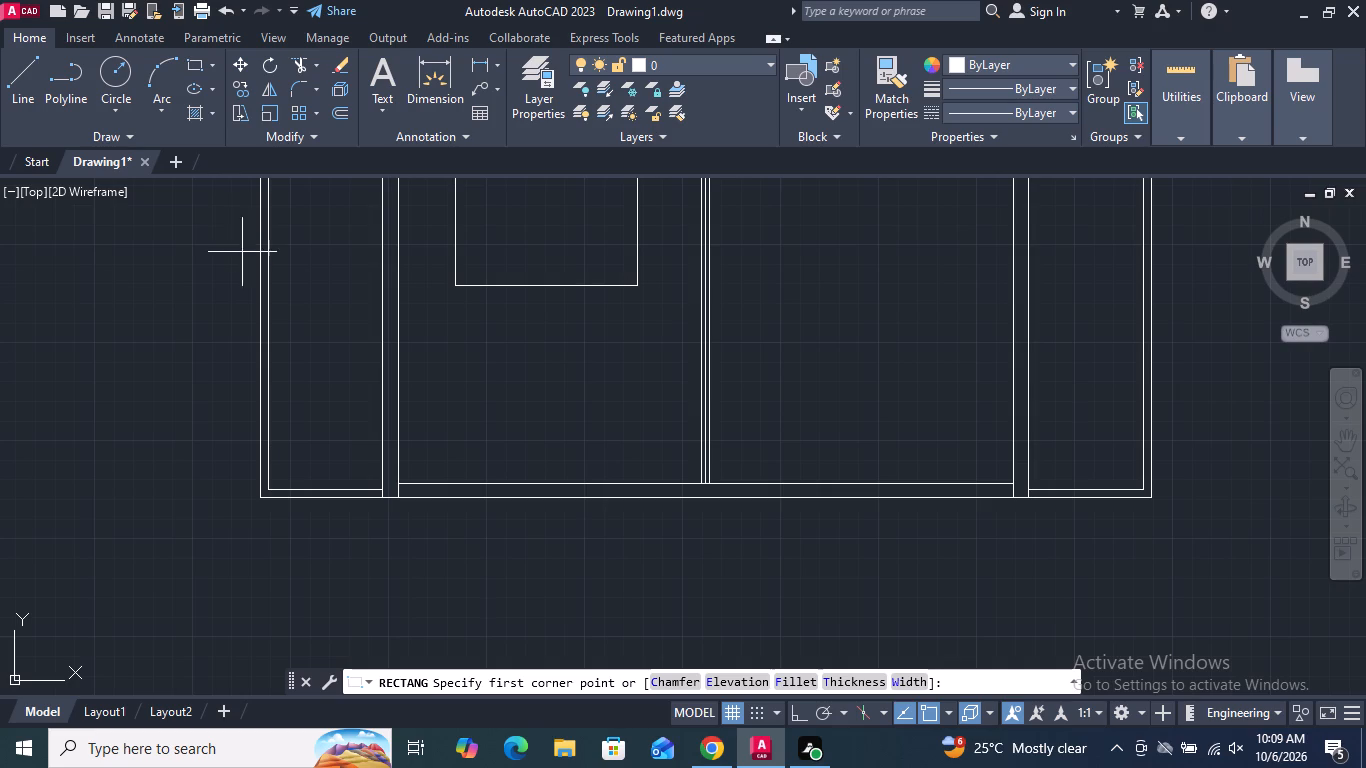
pyautogui.click(456, 329)
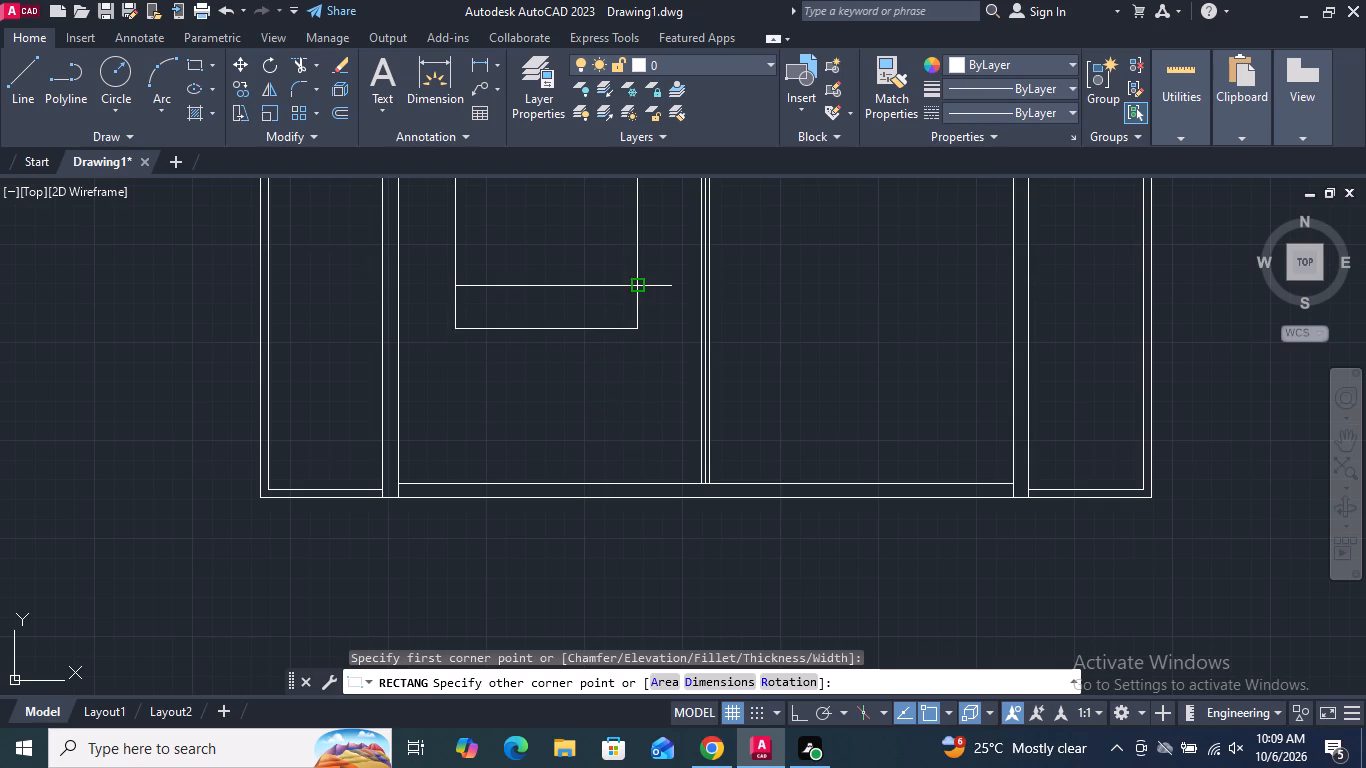
pyautogui.click(634, 404)
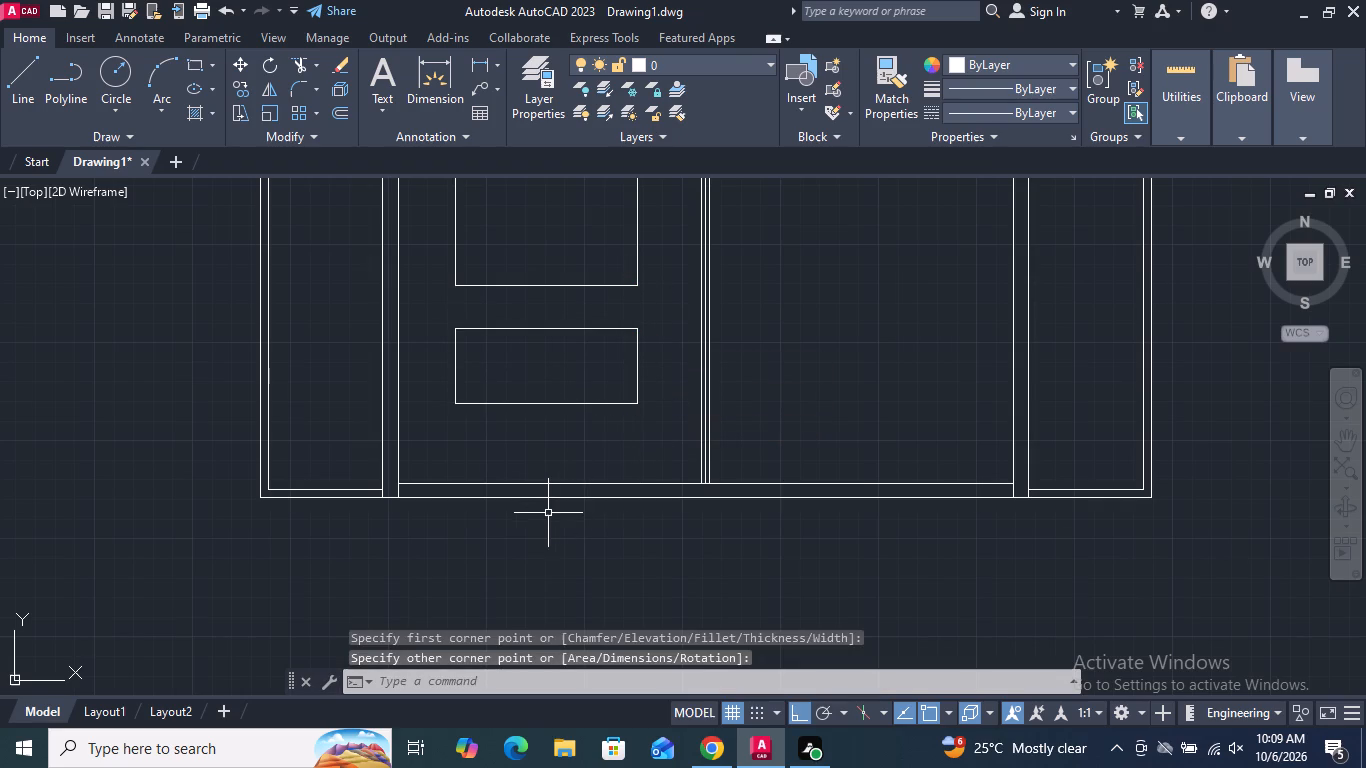
# Mirror the left leaf's upper and lower panels about the vertical central division onto the right leaf, keeping the originals.
pyautogui.scroll(-1, 545, 520)
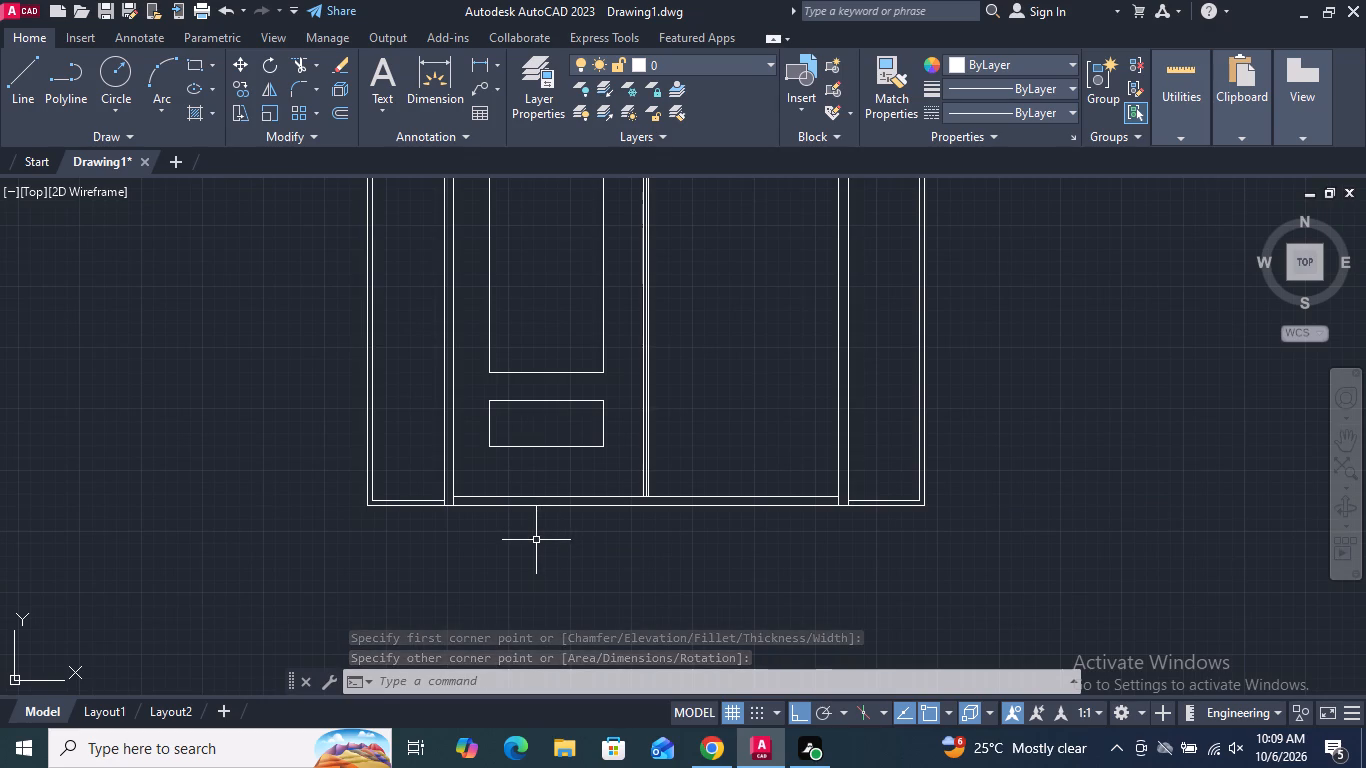
pyautogui.scroll(-2, 535, 542)
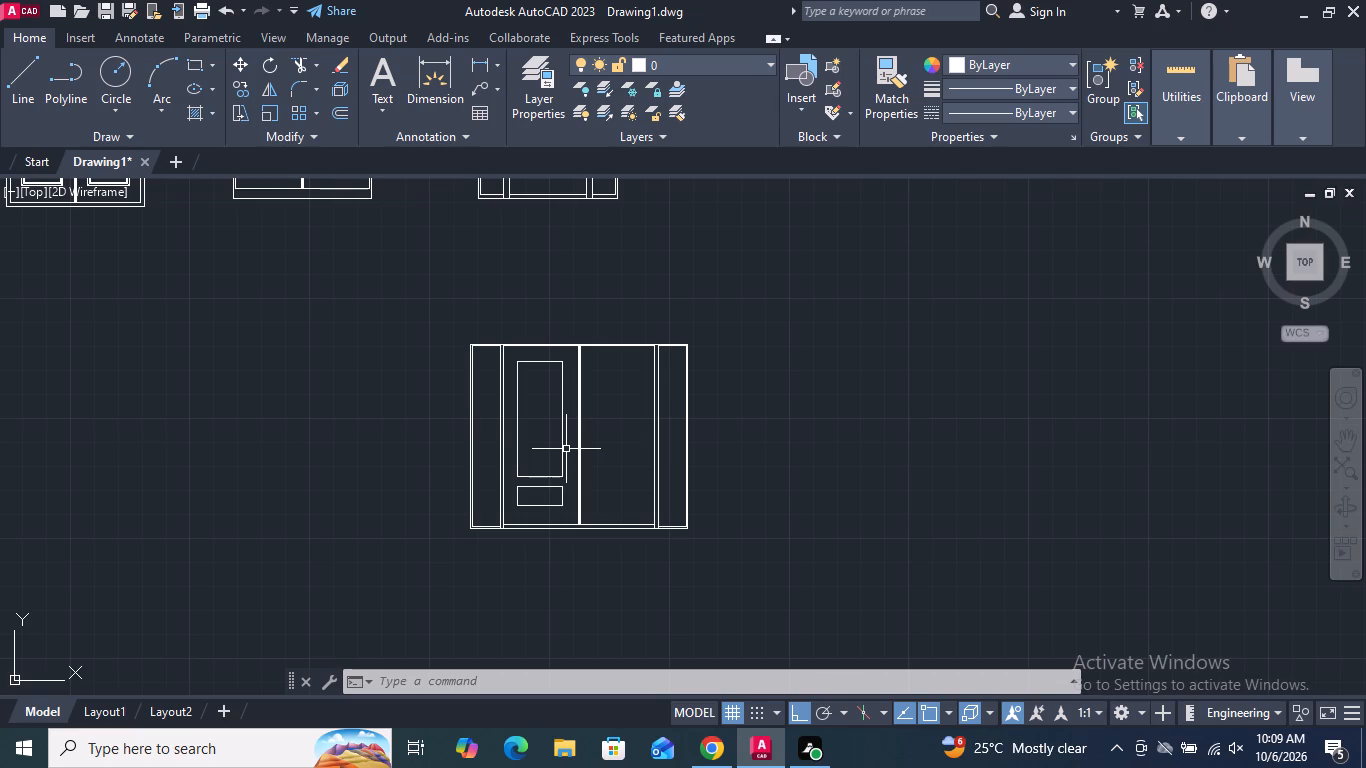
pyautogui.scroll(2, 565, 484)
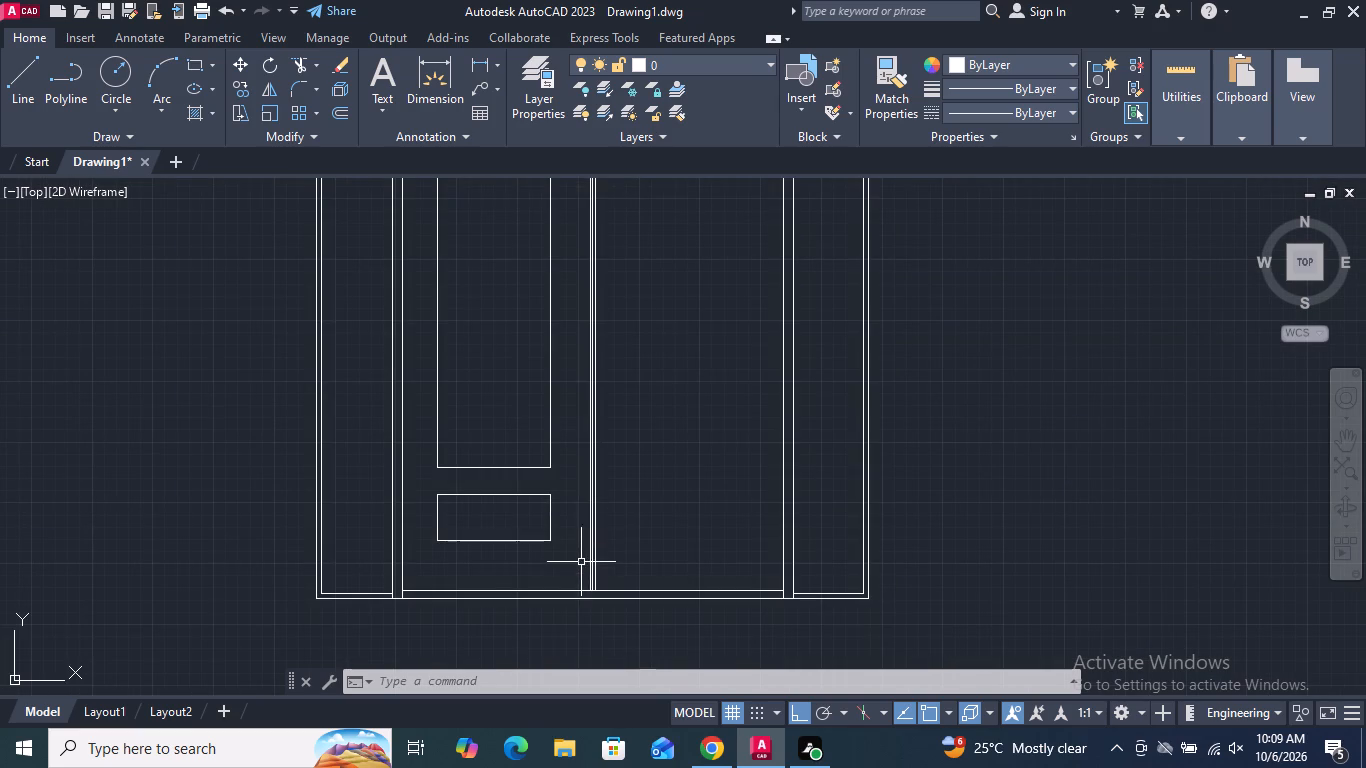
pyautogui.click(581, 563)
pyautogui.moveTo(422, 421); pyautogui.dragTo(431, 450)
pyautogui.scroll(-3, 476, 536)
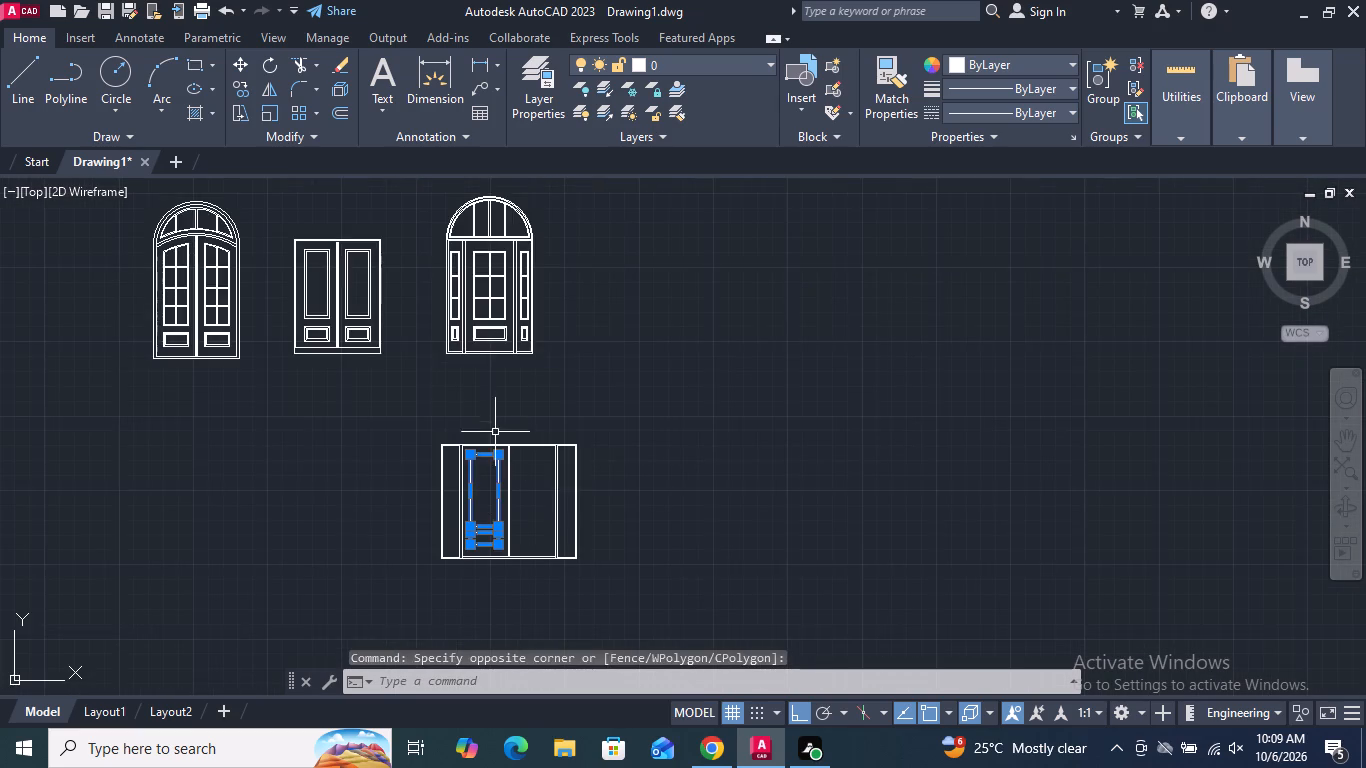
pyautogui.scroll(2, 498, 458)
pyautogui.moveTo(492, 535); pyautogui.dragTo(476, 352, button='middle')
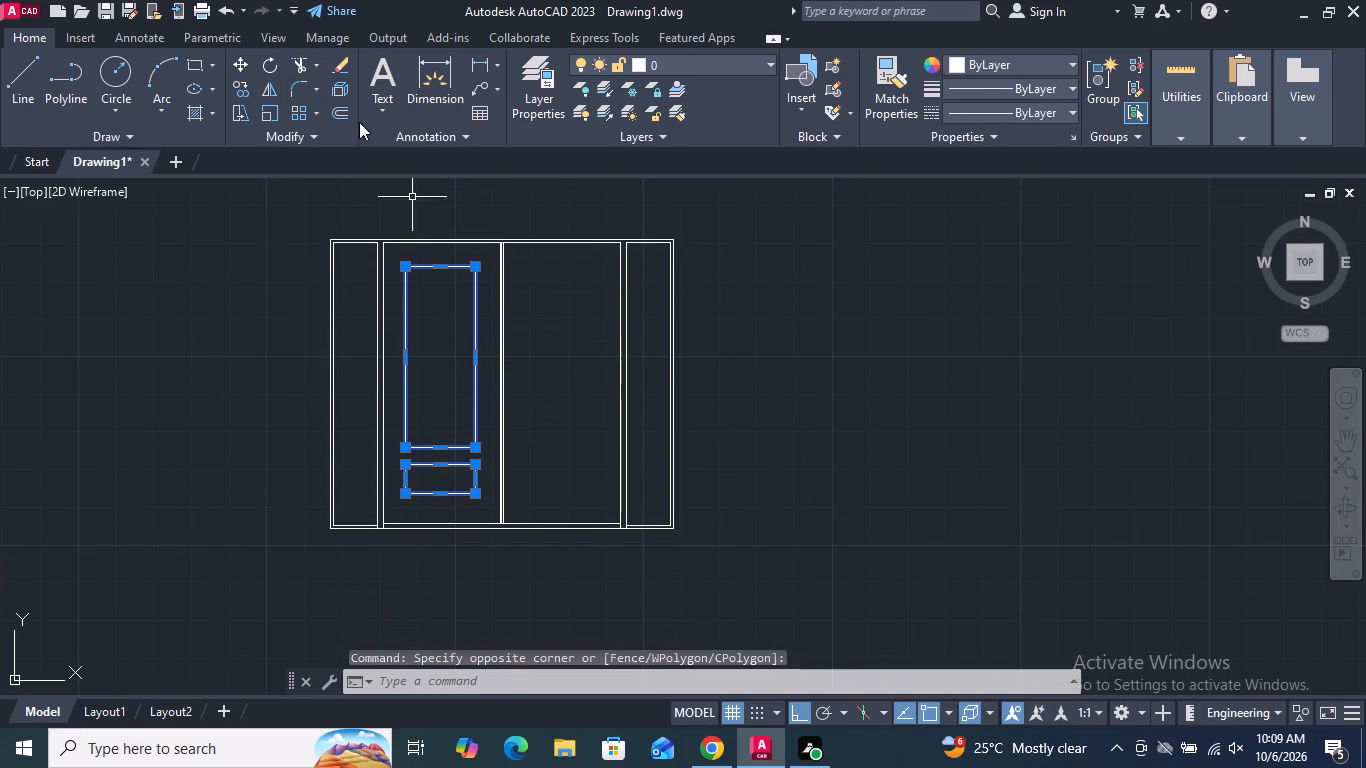
pyautogui.click(267, 82)
pyautogui.scroll(5, 508, 530)
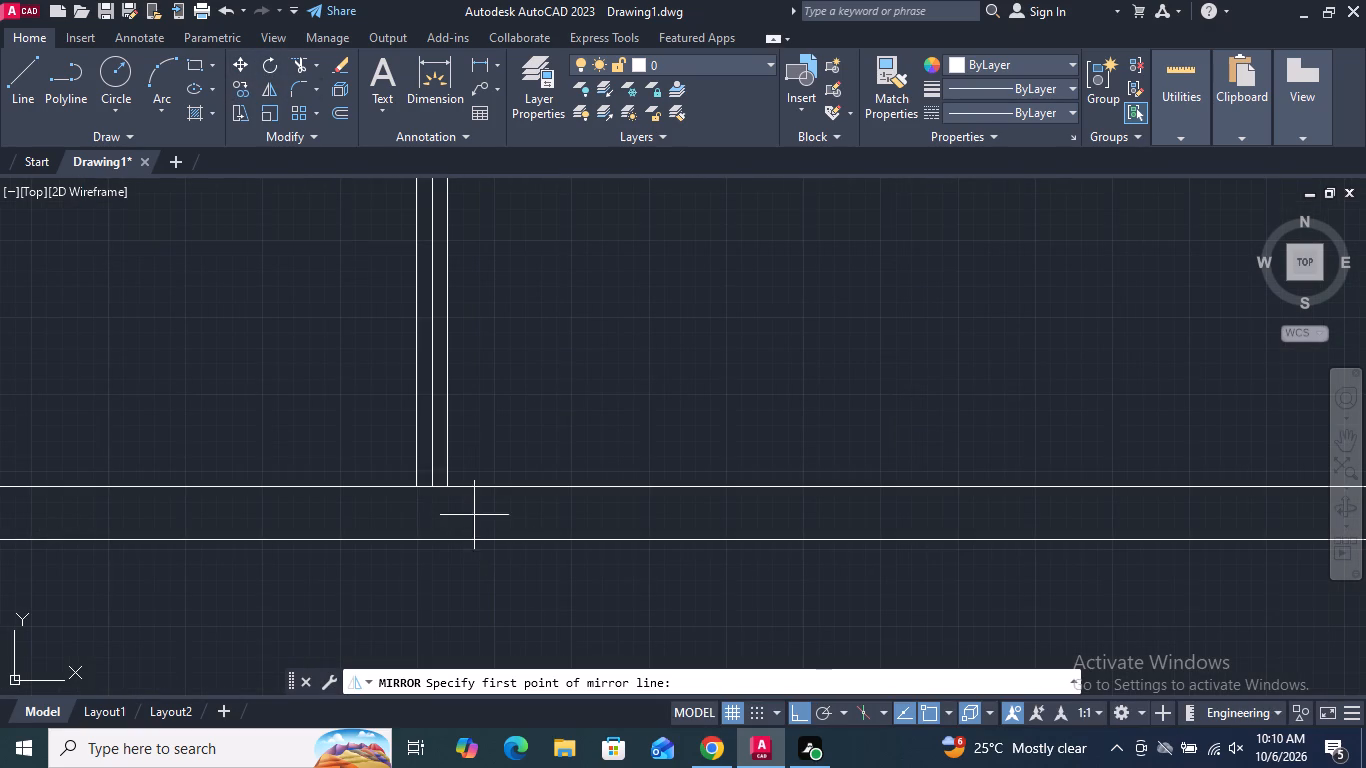
pyautogui.click(430, 482)
pyautogui.scroll(-3, 430, 482)
pyautogui.click(440, 553)
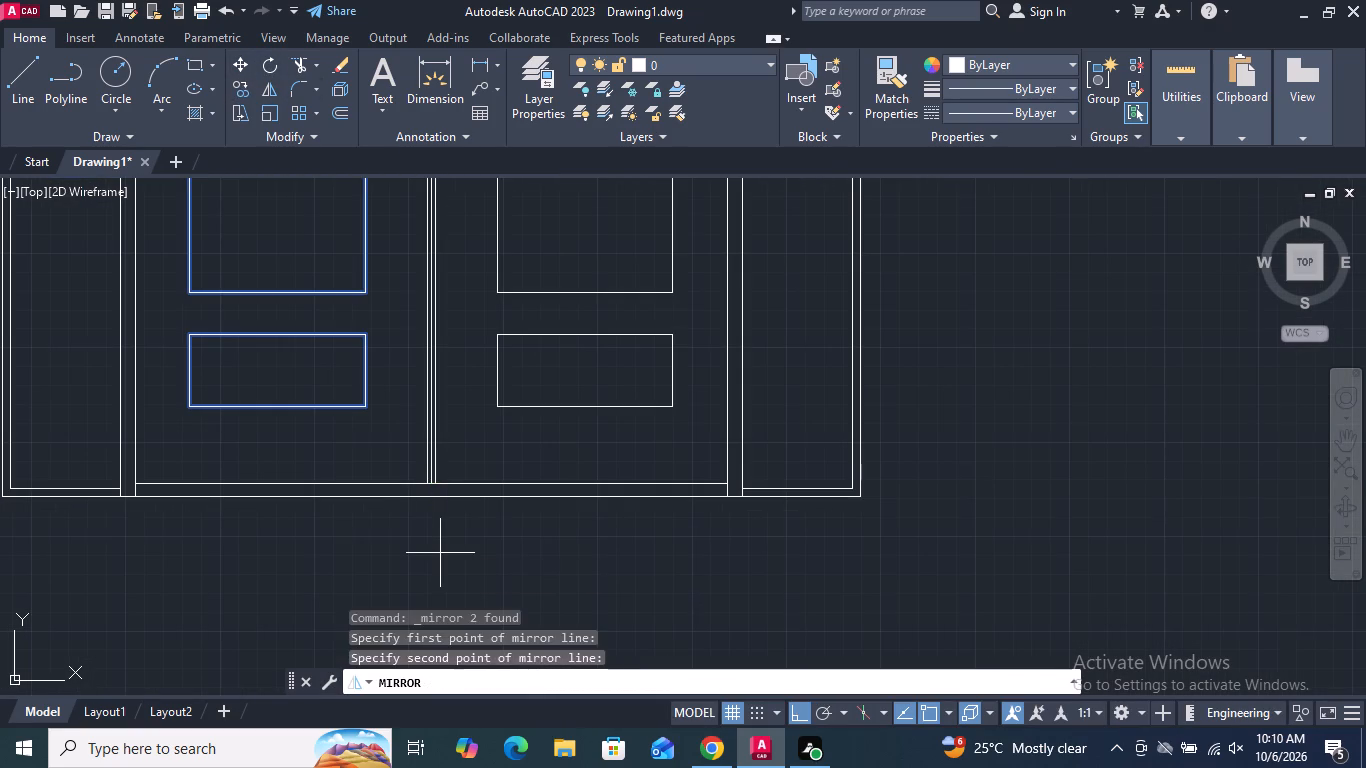
pyautogui.press('Return')
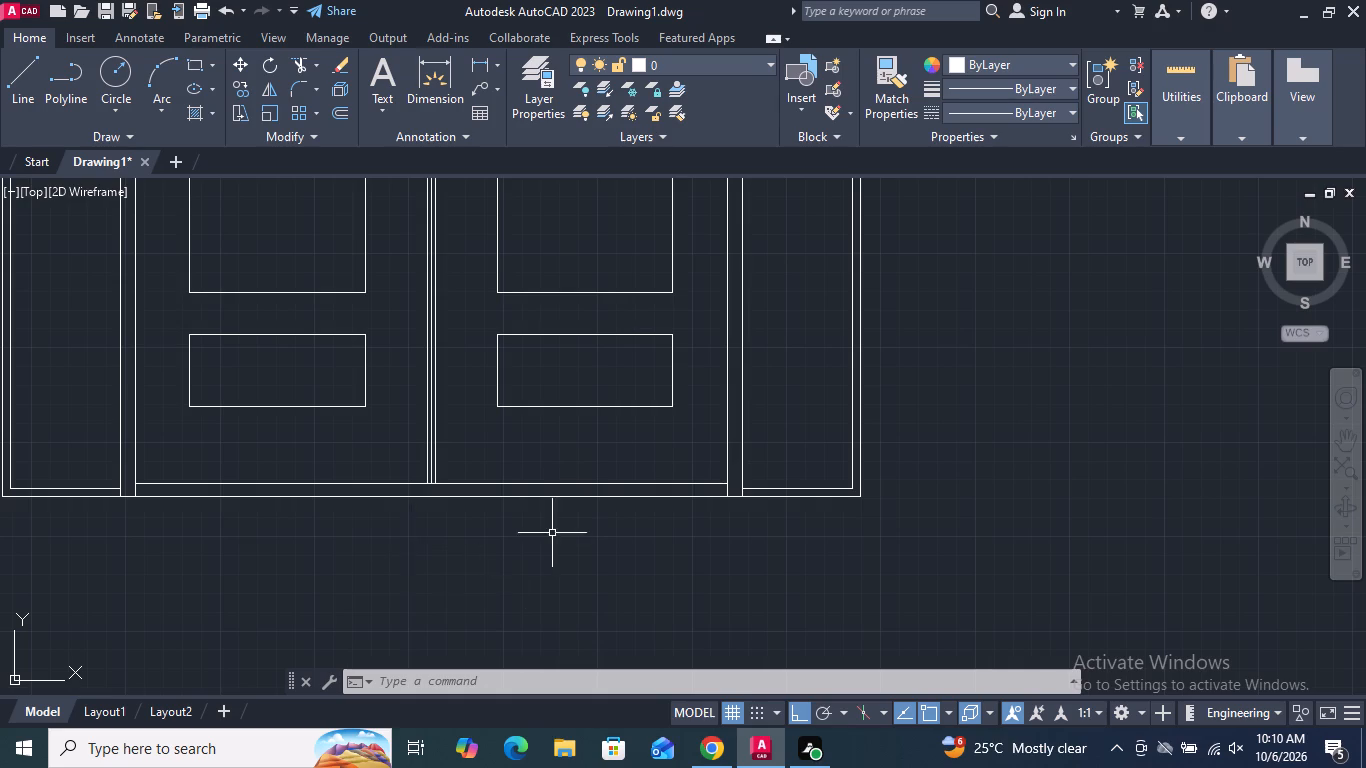
# Offset the tall upper panel rectangles of both door leaves 1" inward.
pyautogui.scroll(-4, 554, 530)
pyautogui.scroll(2, 494, 440)
pyautogui.moveTo(535, 487); pyautogui.dragTo(518, 377, button='middle')
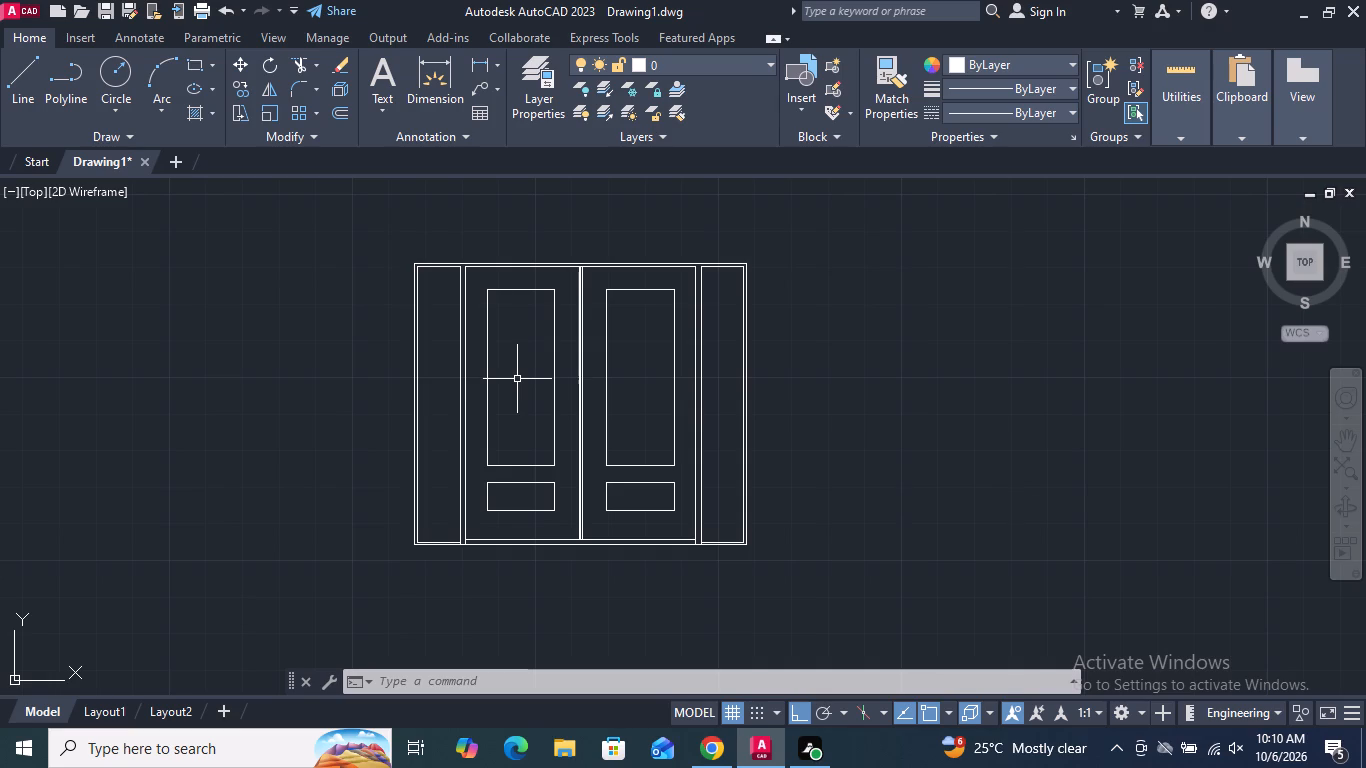
pyautogui.click(335, 110)
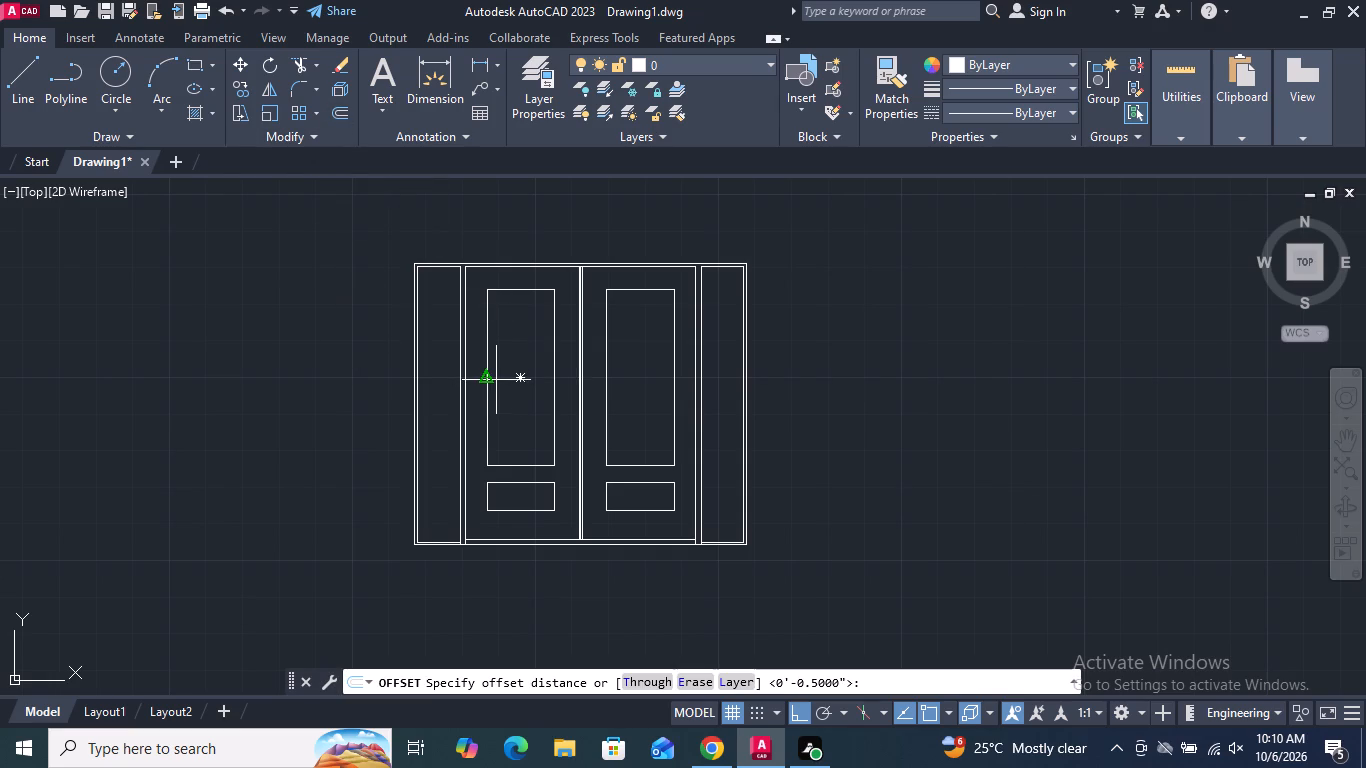
pyautogui.press('1')
pyautogui.hotkey('shift', '"')
pyautogui.press('Return')
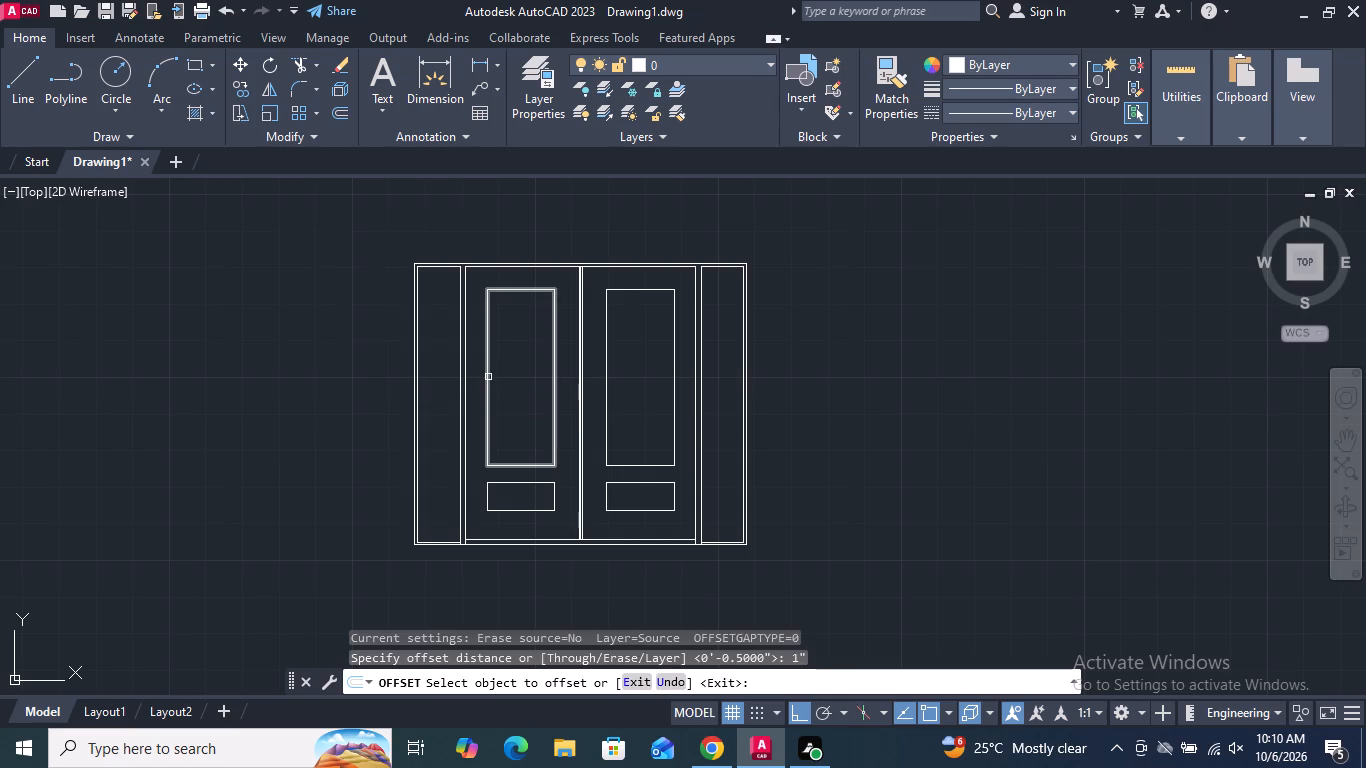
pyautogui.click(485, 375)
pyautogui.click(509, 376)
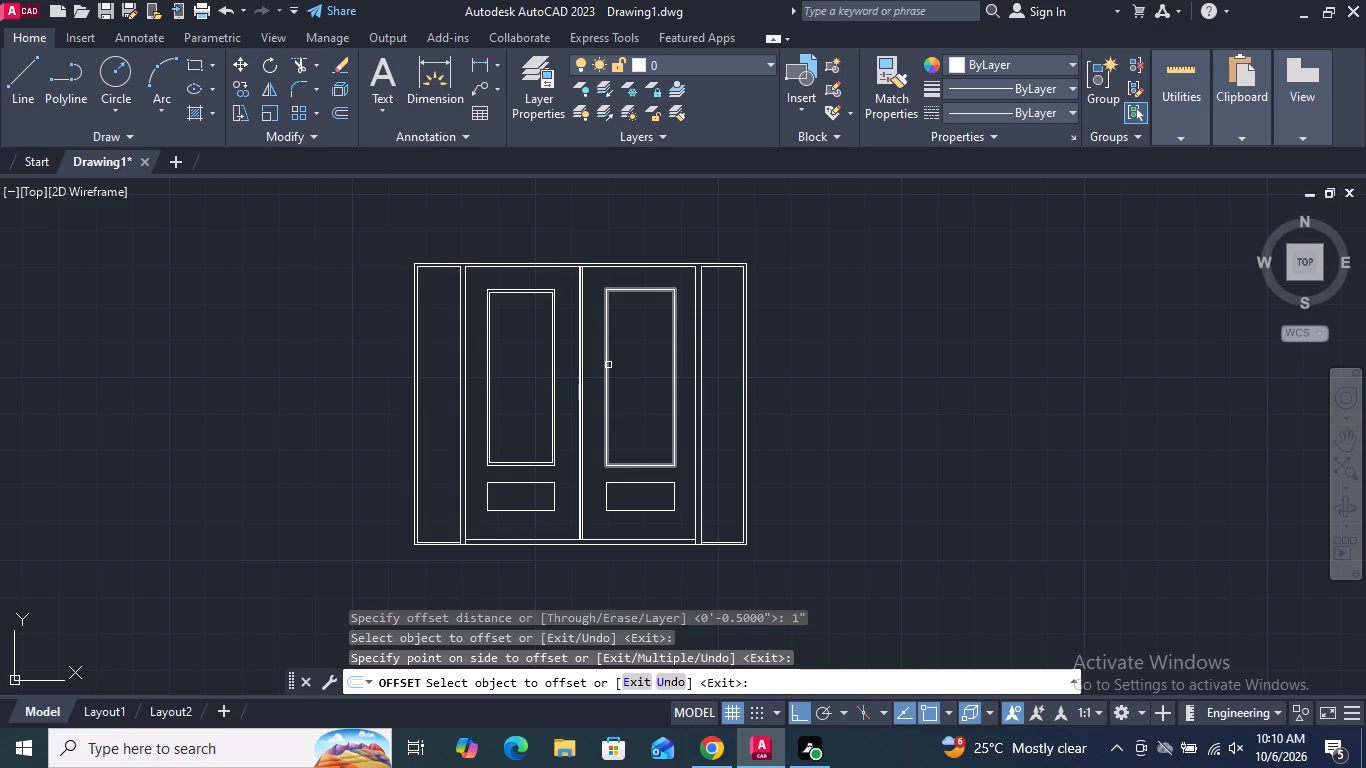
pyautogui.scroll(1, 608, 365)
pyautogui.click(600, 367)
pyautogui.click(614, 367)
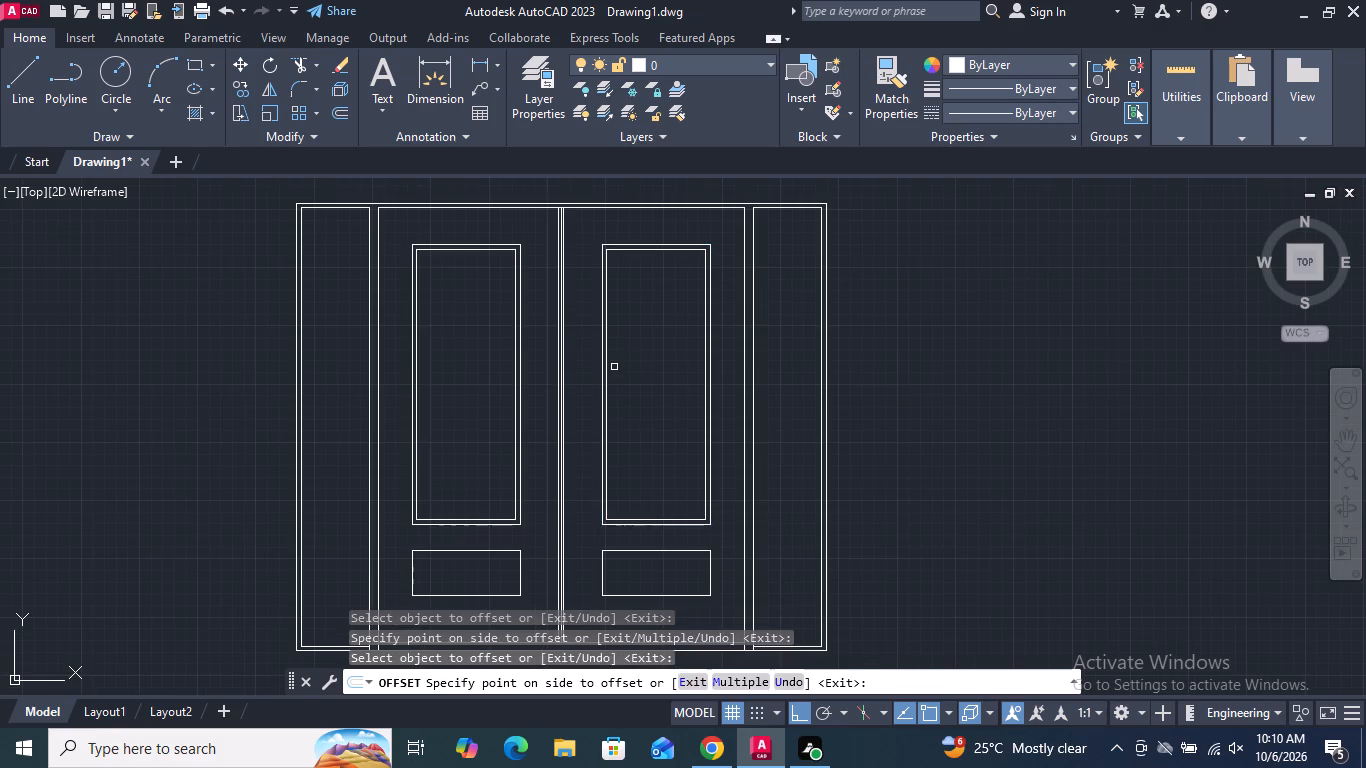
pyautogui.press('Return')
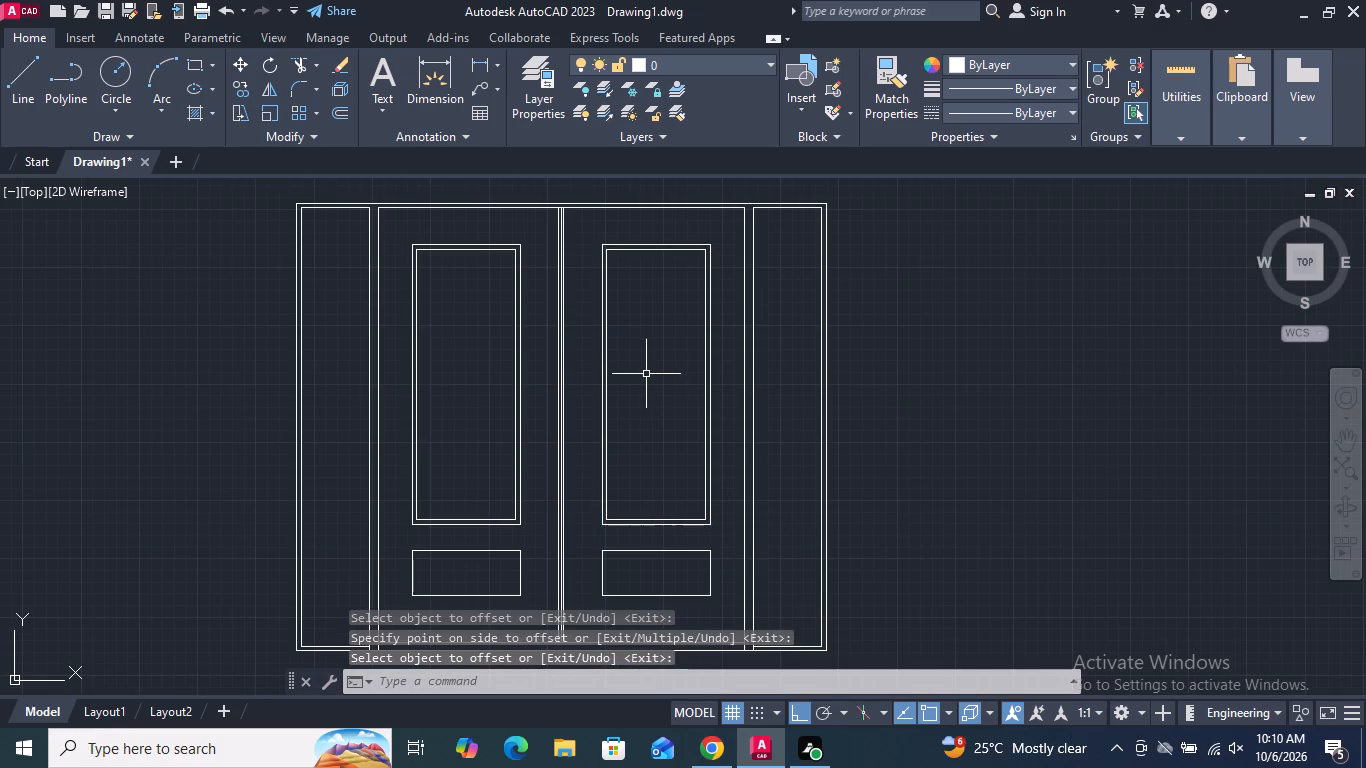
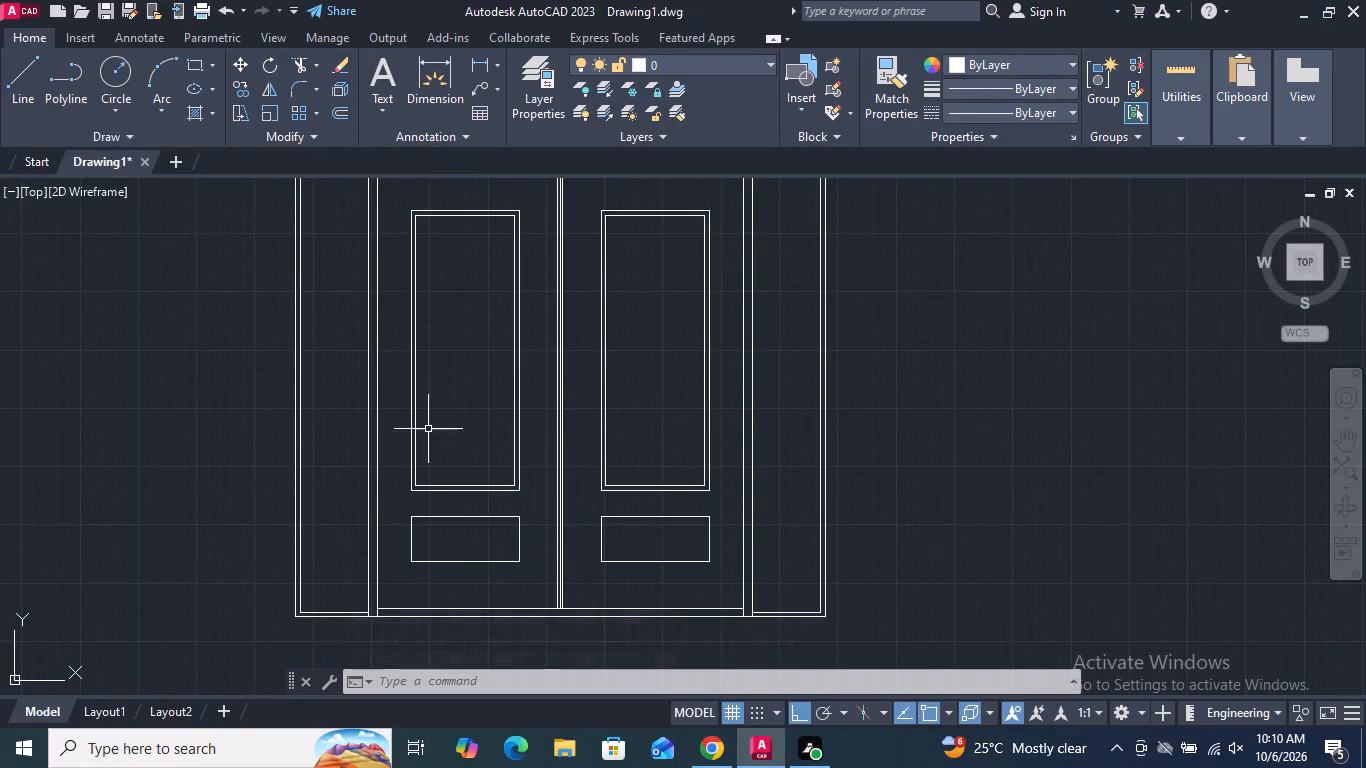
# Examine the panel detailing of the finished doors above and compare it with the fourth door.
pyautogui.scroll(1, 446, 384)
pyautogui.moveTo(447, 384); pyautogui.dragTo(468, 410, button='middle')
pyautogui.scroll(-1, 468, 411)
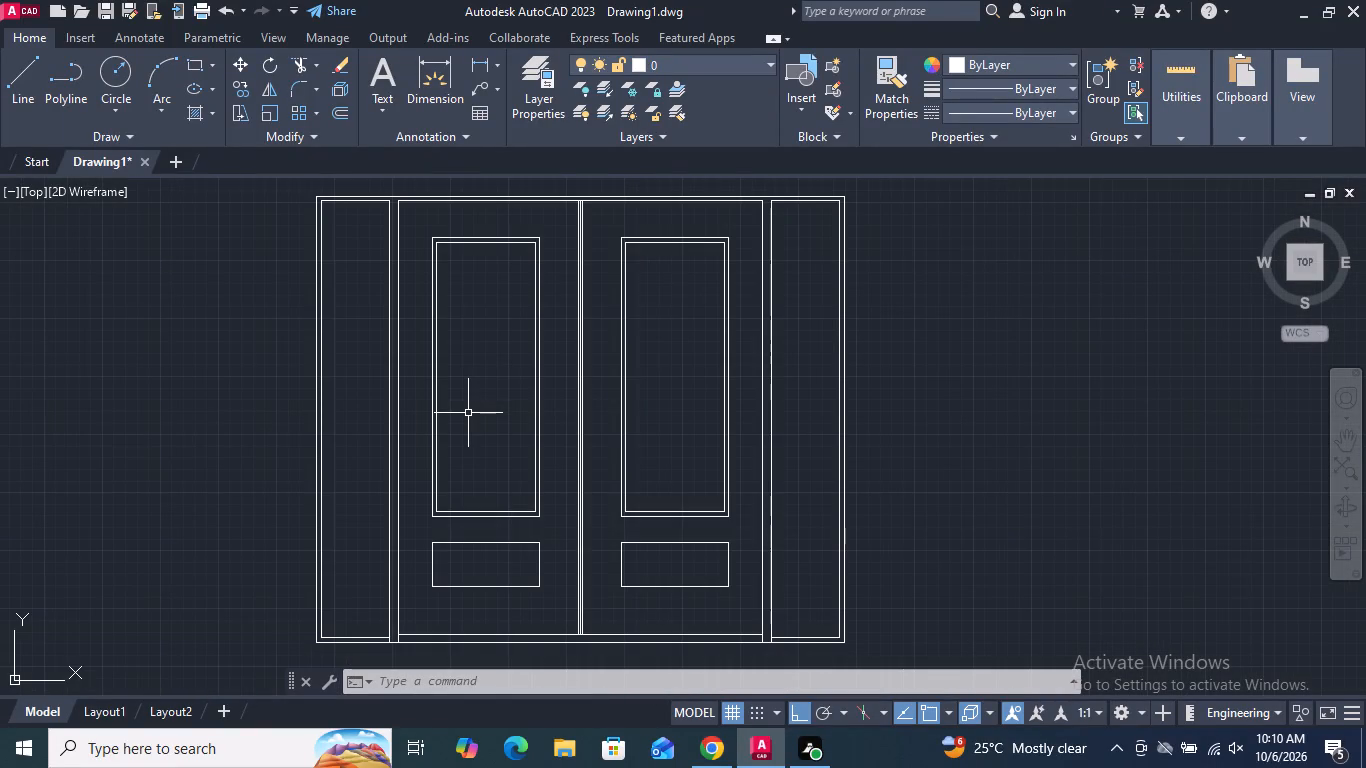
pyautogui.scroll(-3, 468, 413)
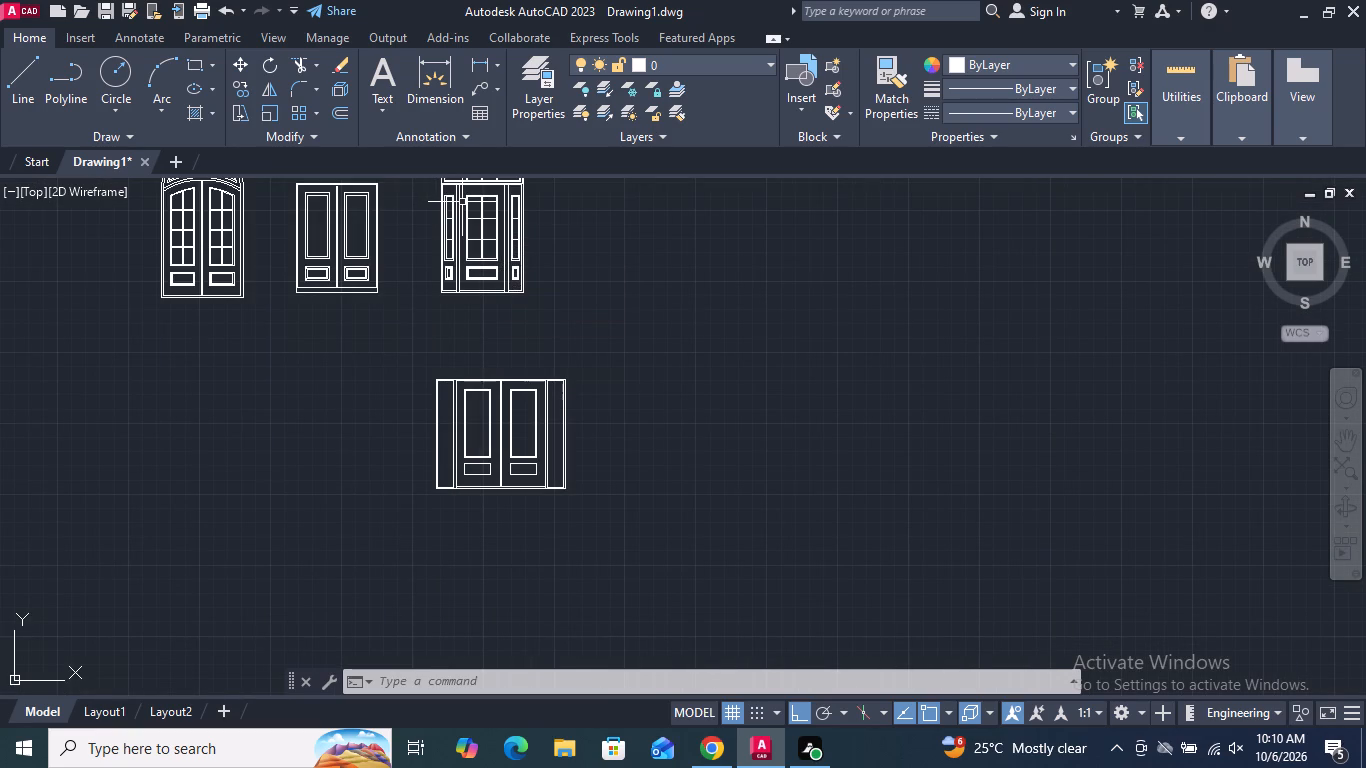
pyautogui.scroll(3, 467, 205)
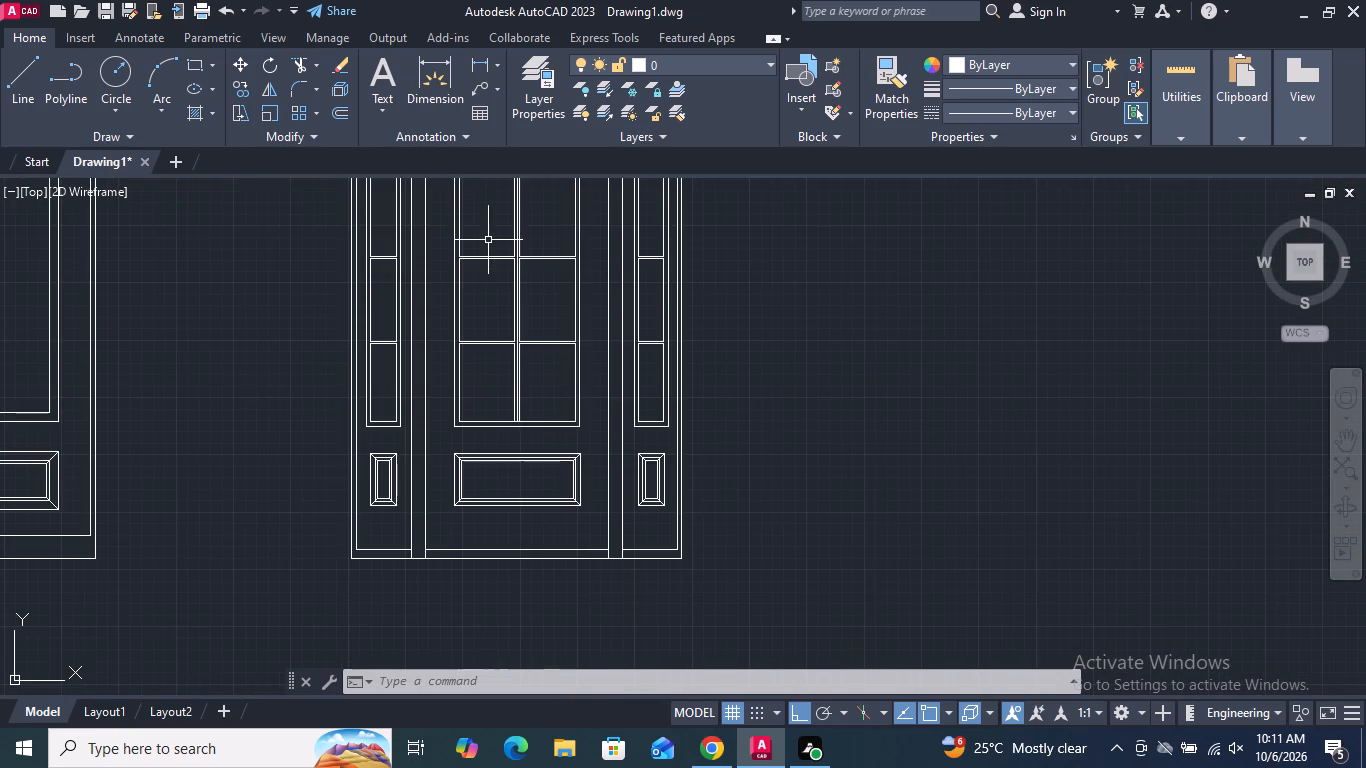
pyautogui.scroll(-1, 492, 282)
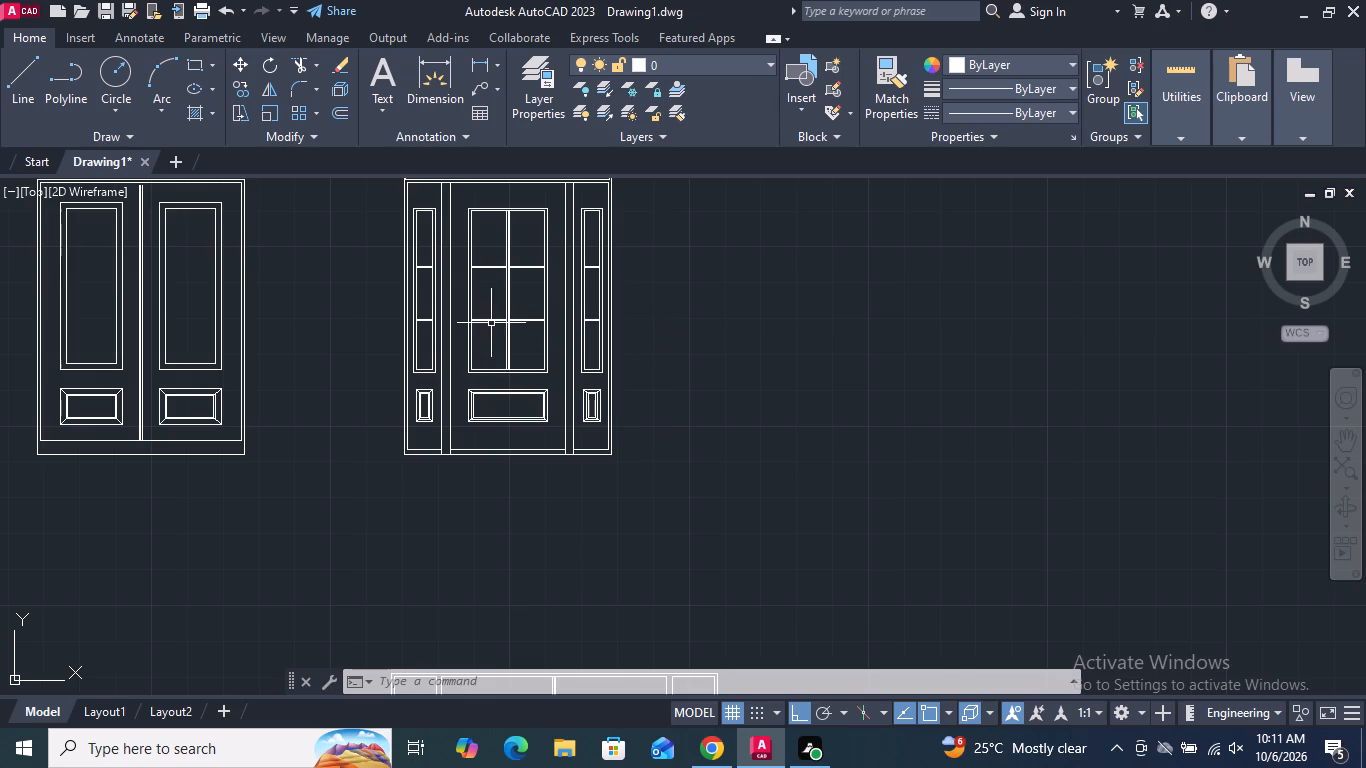
pyautogui.scroll(-2, 522, 337)
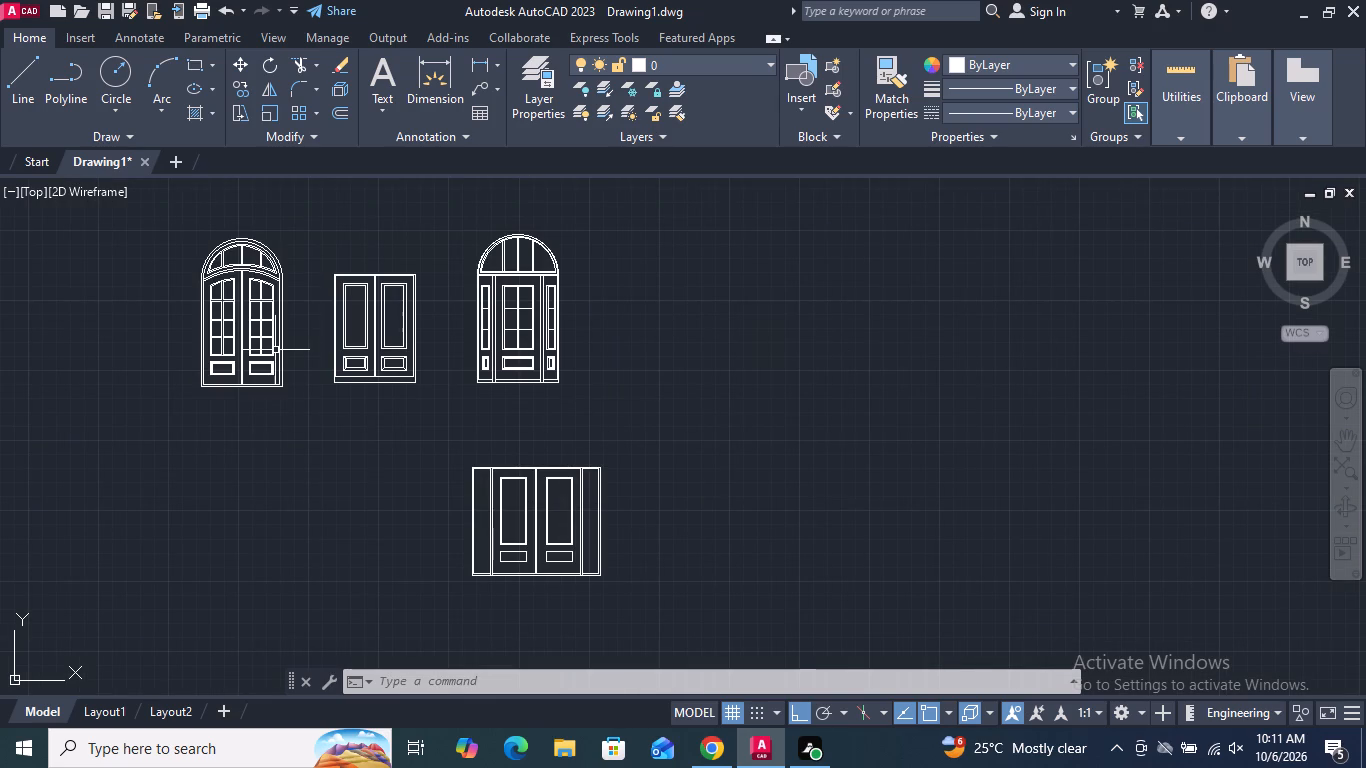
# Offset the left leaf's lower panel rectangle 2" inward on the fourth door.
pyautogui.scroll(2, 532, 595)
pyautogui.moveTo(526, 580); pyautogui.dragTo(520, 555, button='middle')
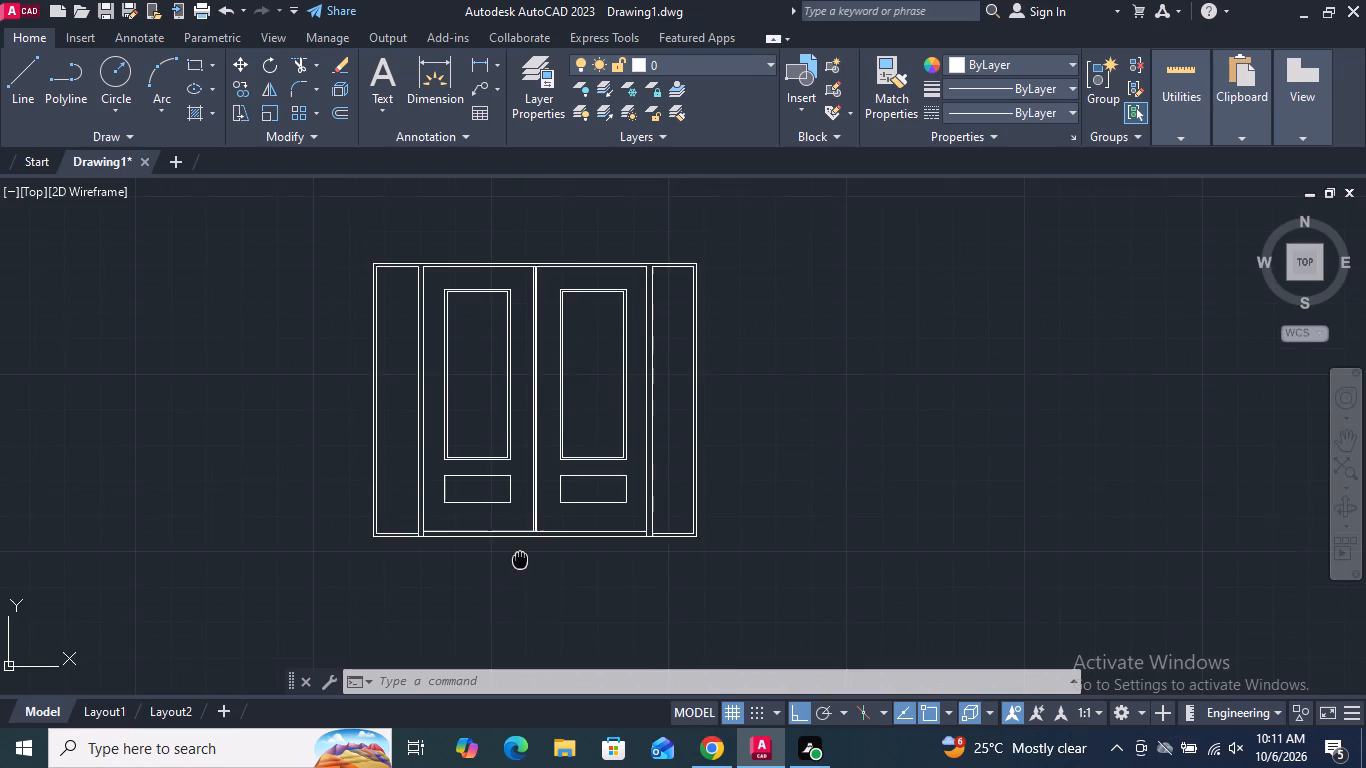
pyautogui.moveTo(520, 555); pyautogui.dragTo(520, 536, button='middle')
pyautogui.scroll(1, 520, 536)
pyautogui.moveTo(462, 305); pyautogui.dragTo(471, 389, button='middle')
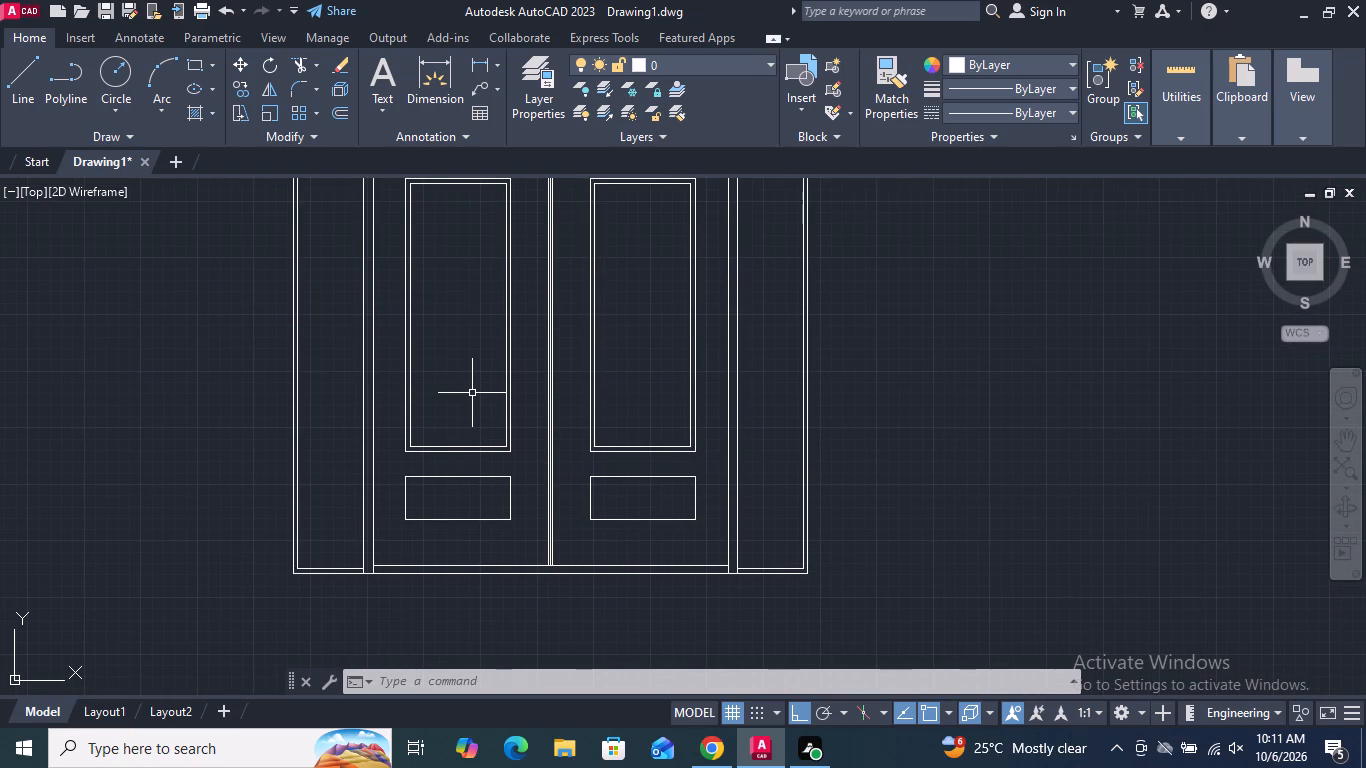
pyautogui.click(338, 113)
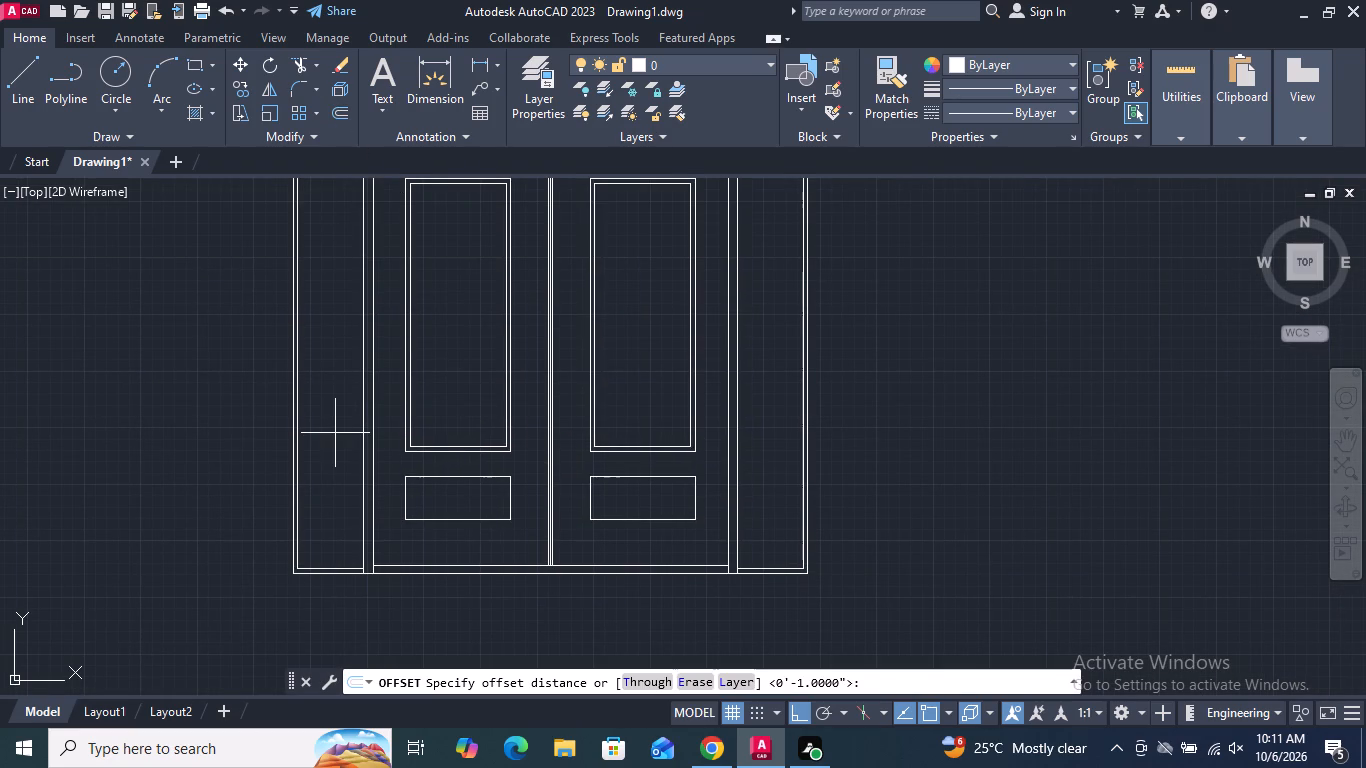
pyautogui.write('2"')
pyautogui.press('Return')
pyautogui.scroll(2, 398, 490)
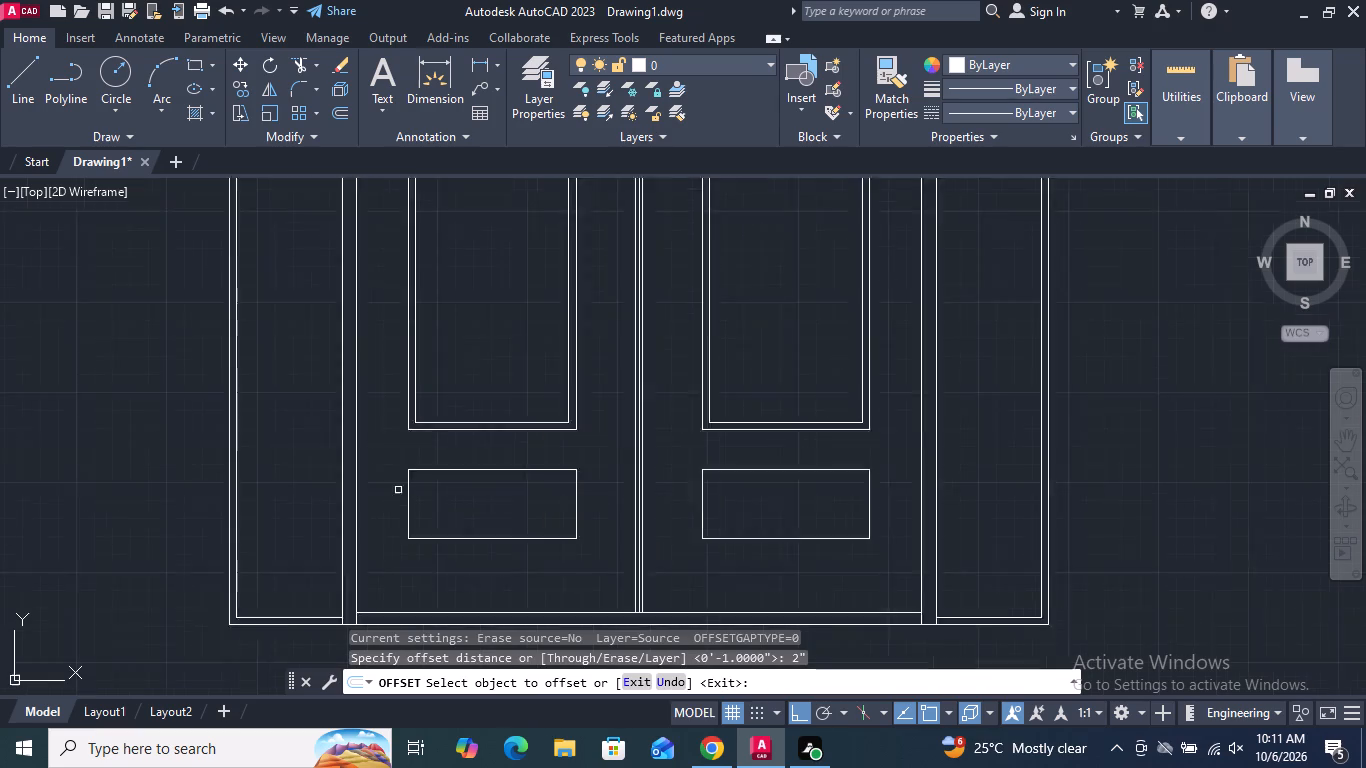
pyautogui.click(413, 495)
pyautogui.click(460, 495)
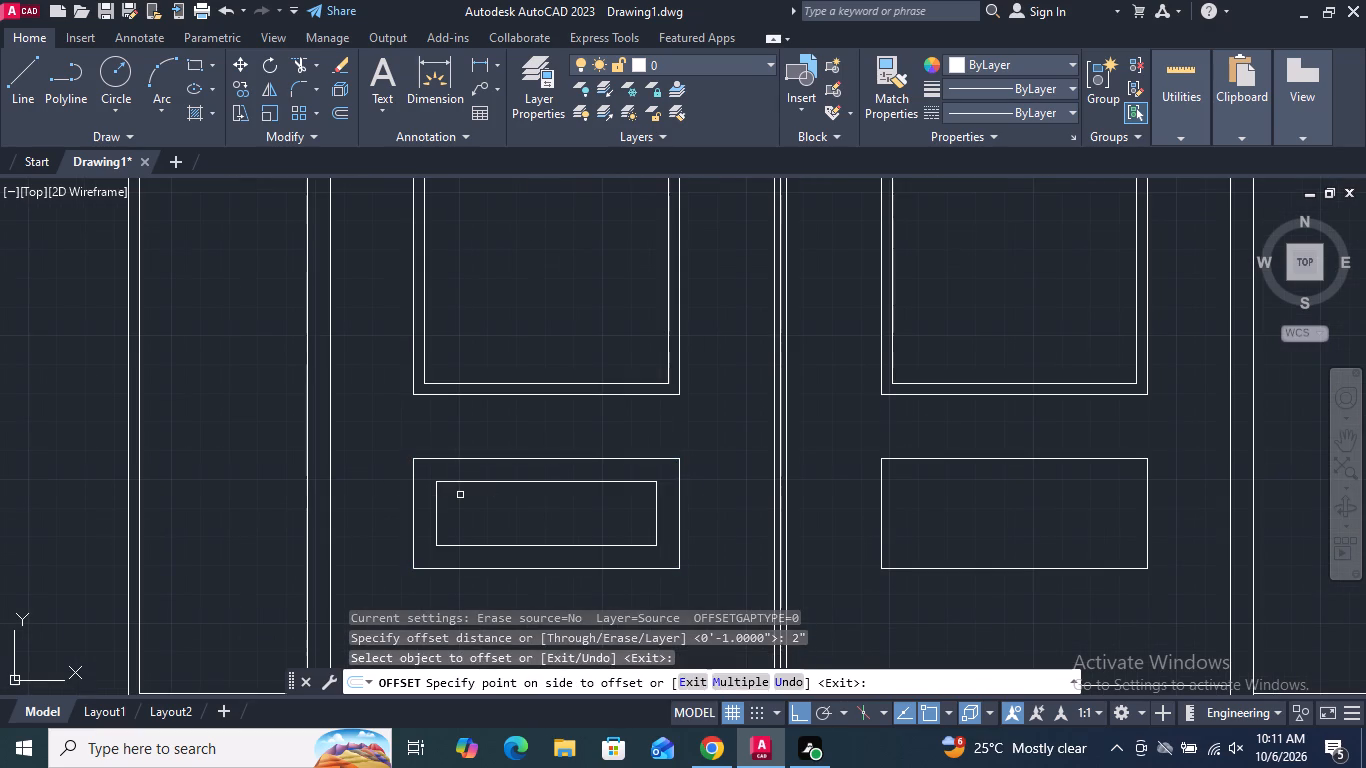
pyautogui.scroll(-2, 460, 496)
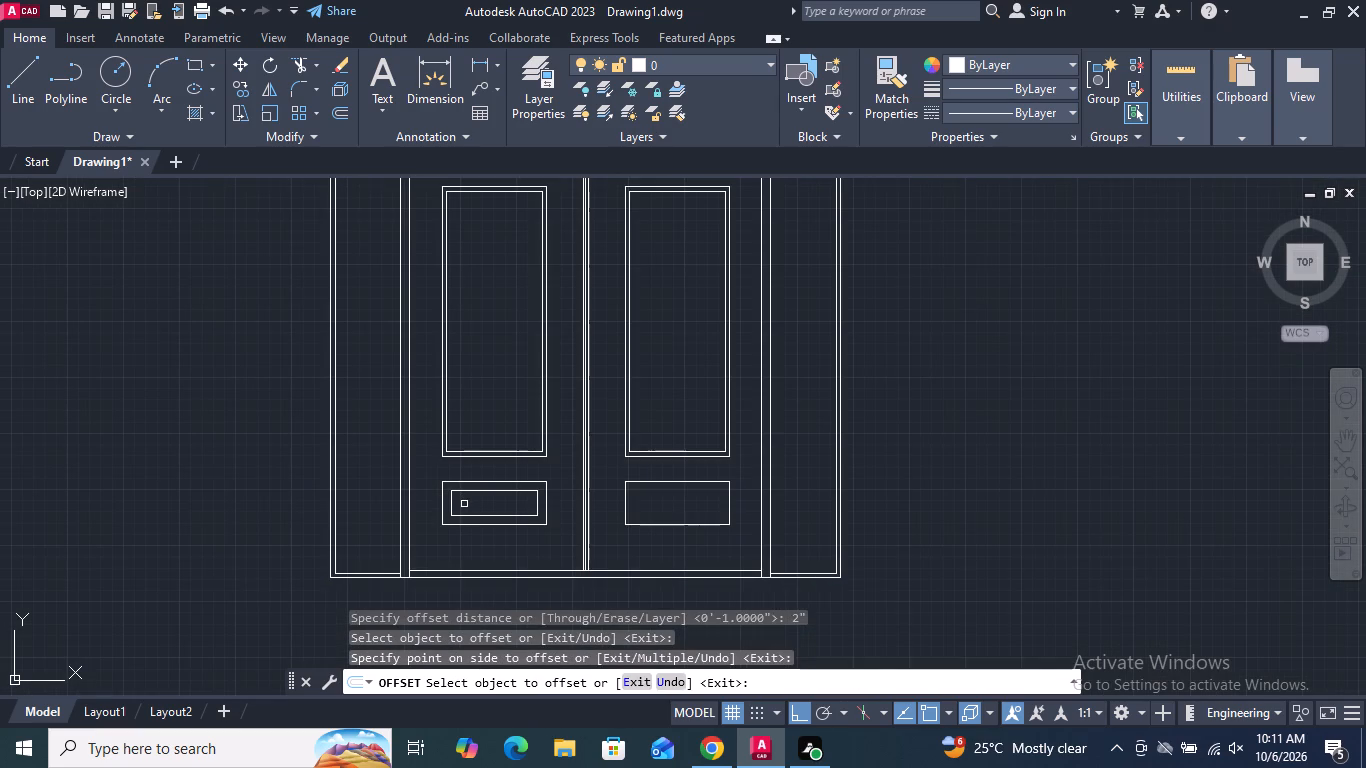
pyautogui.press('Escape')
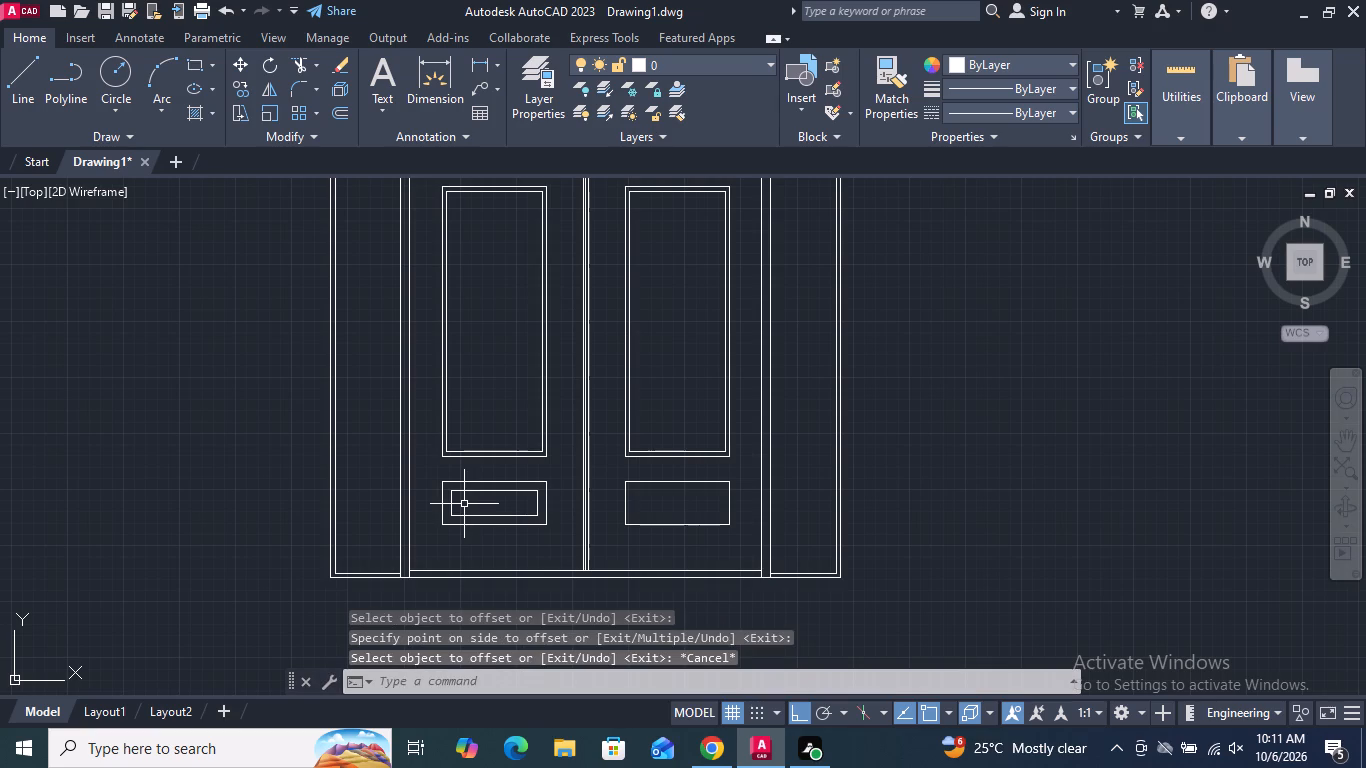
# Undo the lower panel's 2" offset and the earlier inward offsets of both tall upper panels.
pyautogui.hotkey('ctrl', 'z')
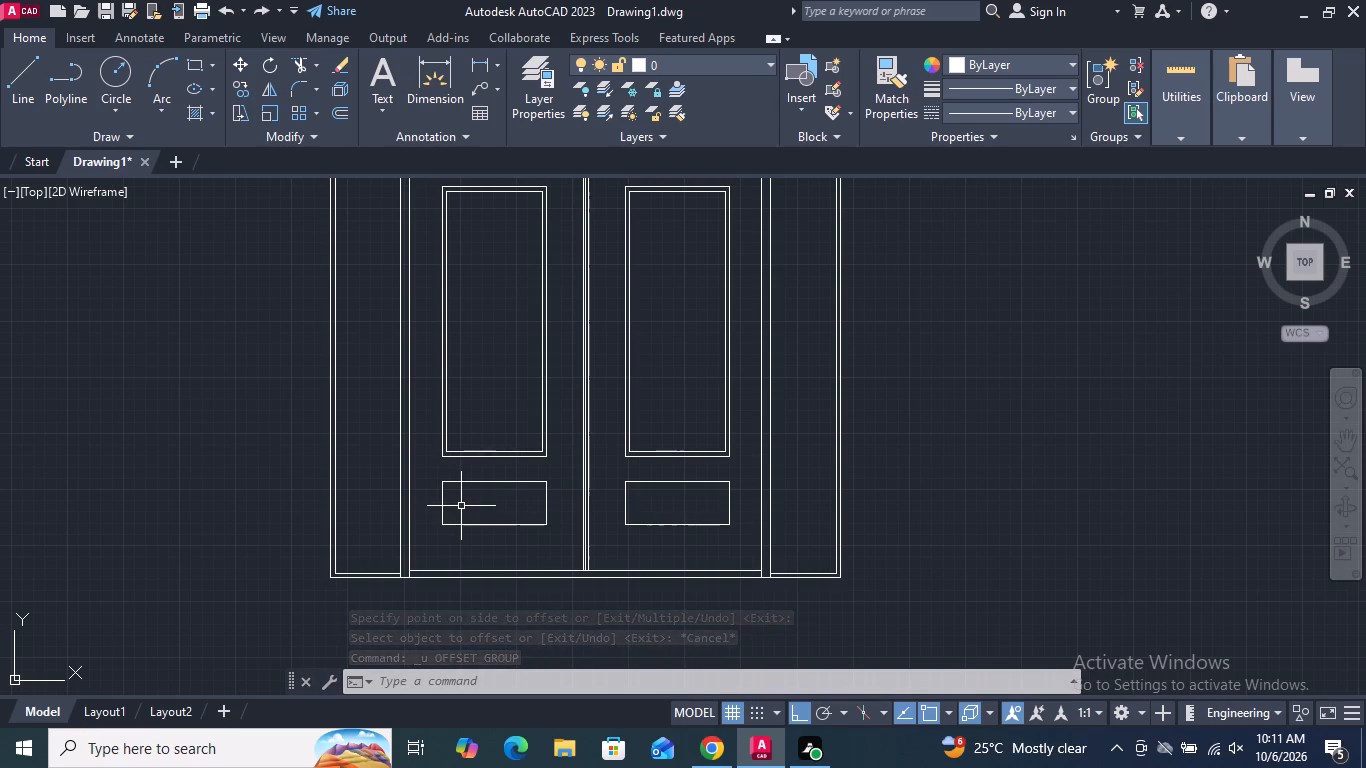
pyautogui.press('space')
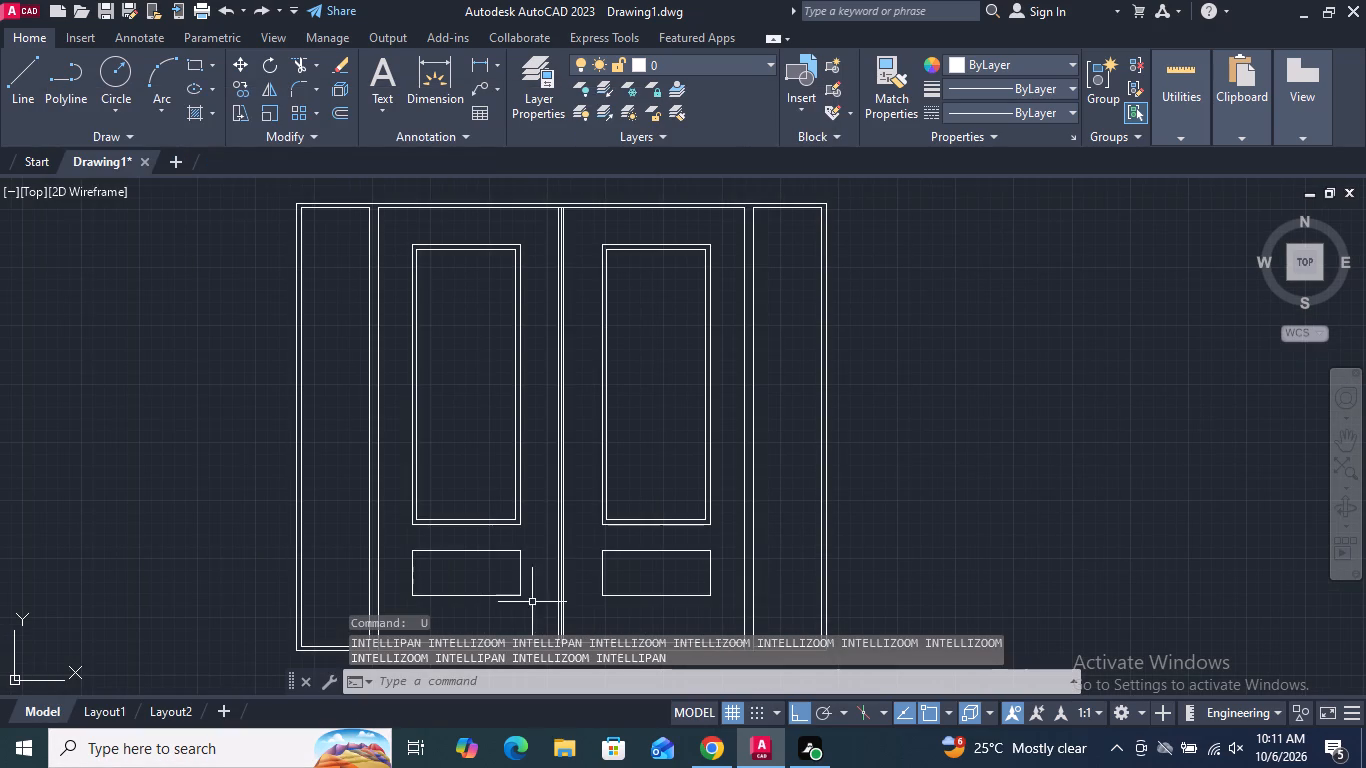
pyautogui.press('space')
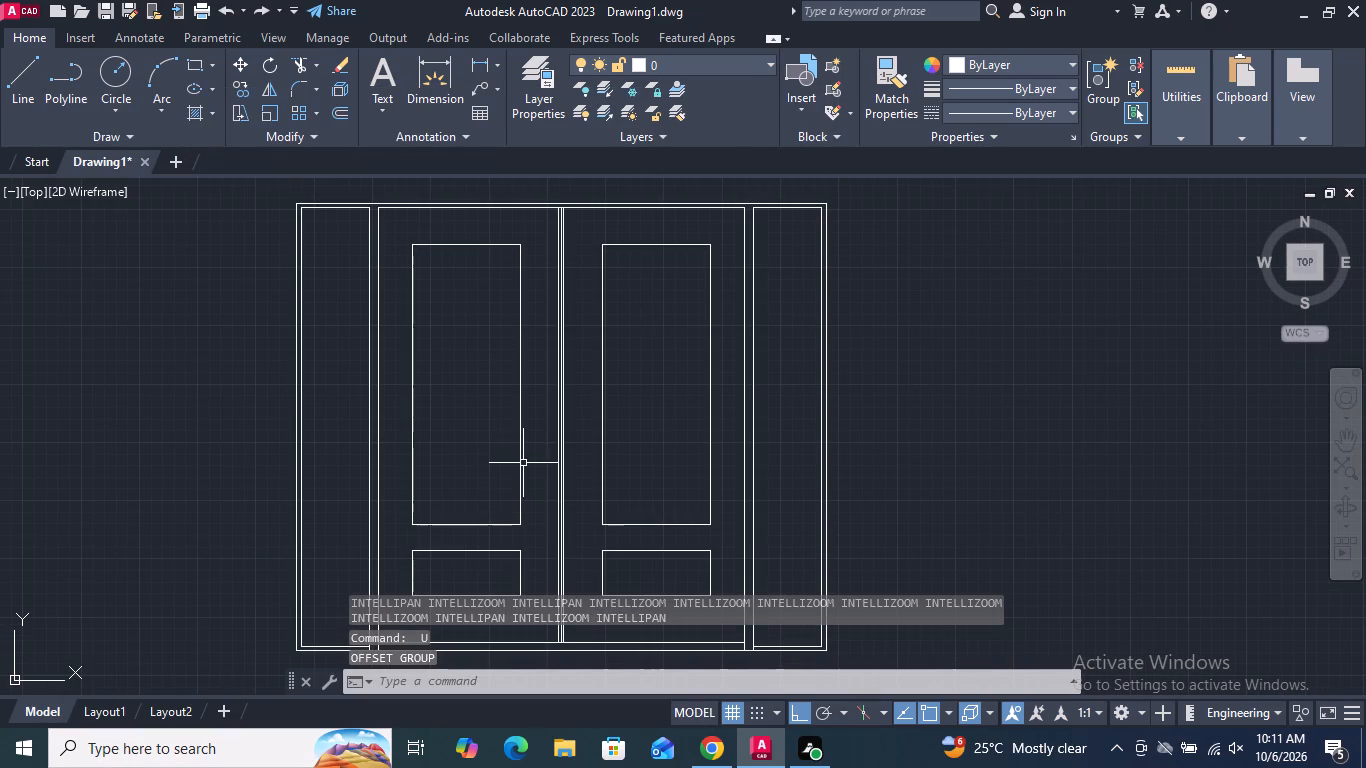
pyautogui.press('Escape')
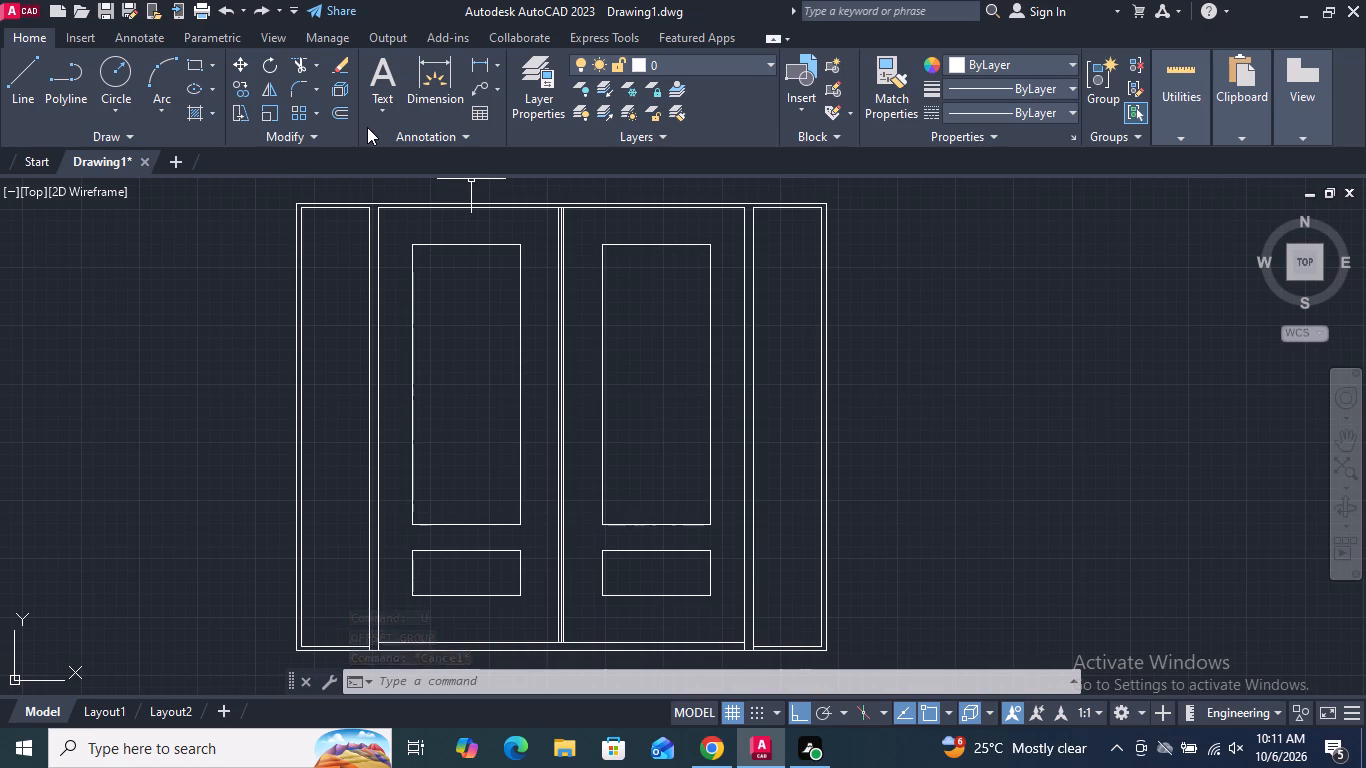
# Offset the lower panel rectangles of both door leaves 1" inward.
pyautogui.click(332, 110)
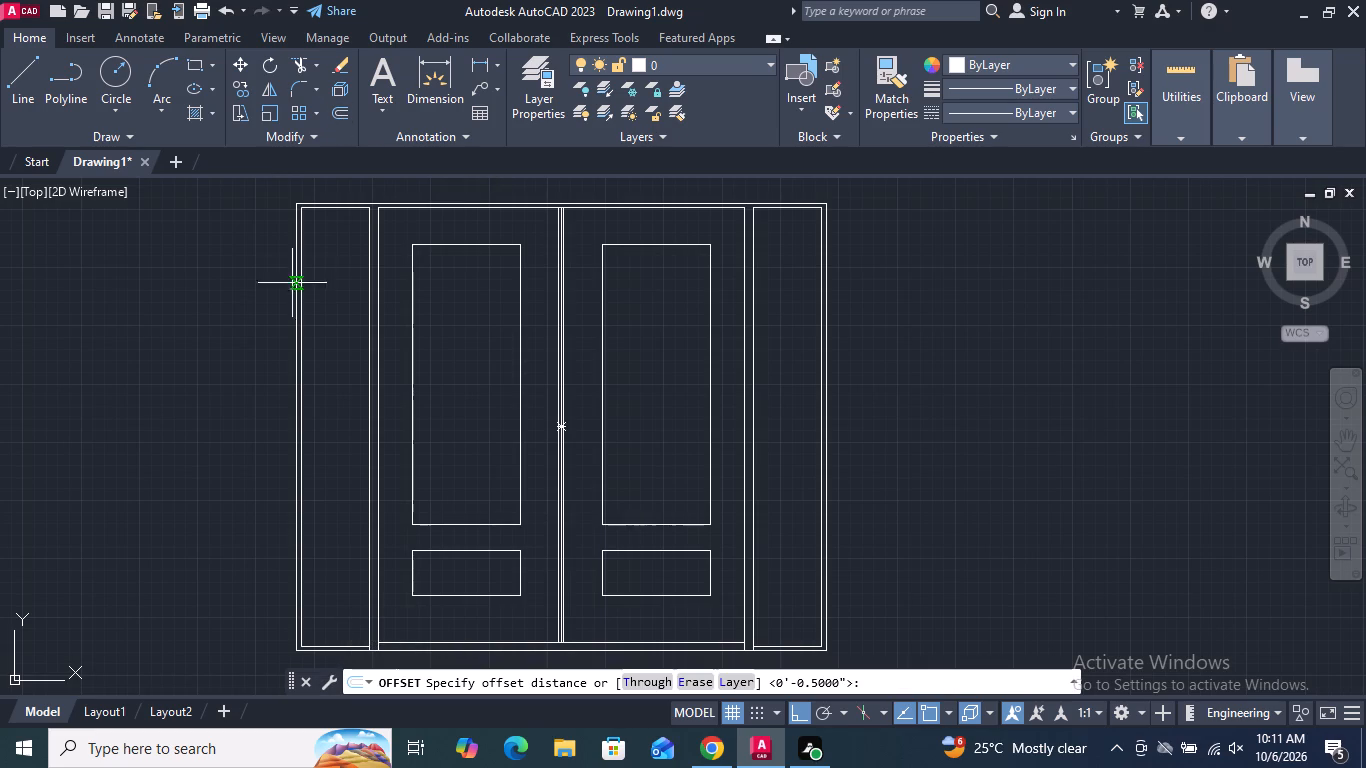
pyautogui.press('1')
pyautogui.hotkey('shift', '"')
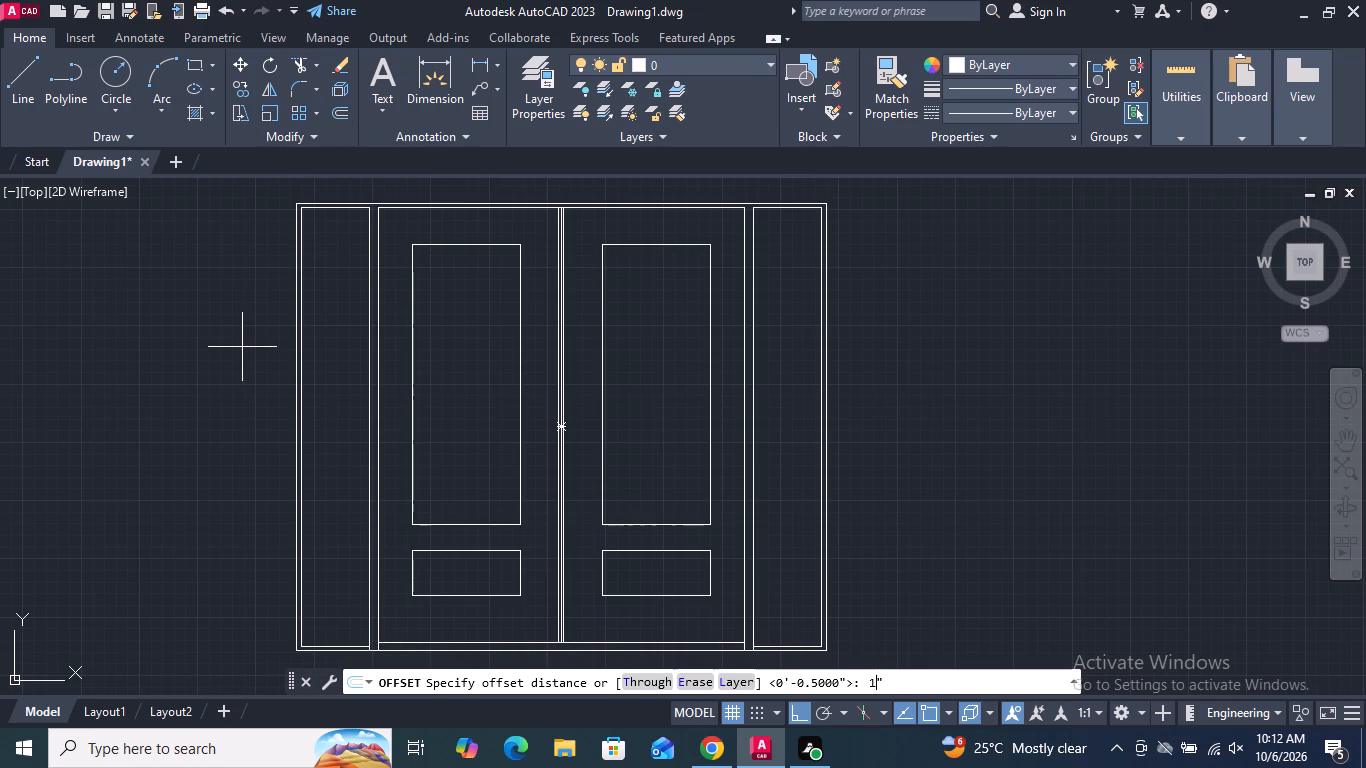
pyautogui.press('Return')
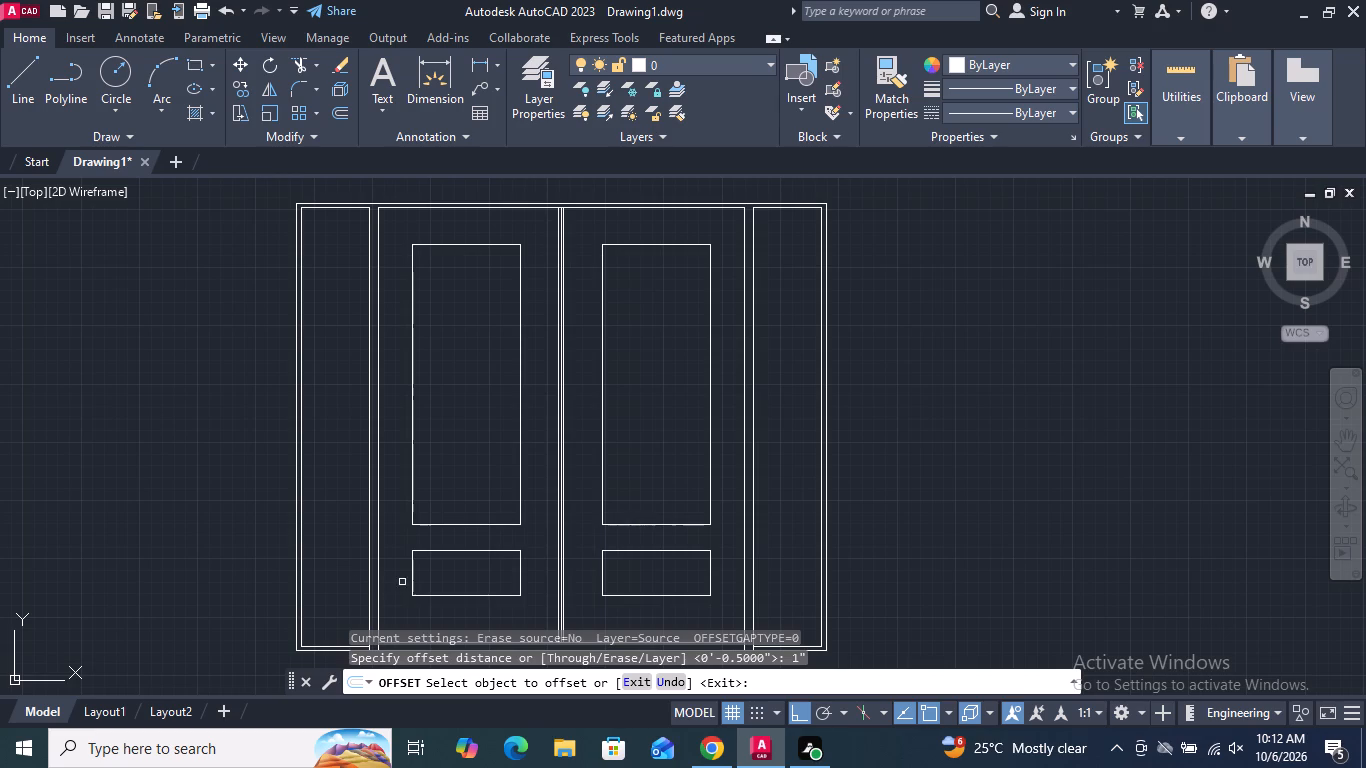
pyautogui.doubleClick(413, 572)
pyautogui.moveTo(529, 644); pyautogui.dragTo(569, 675)
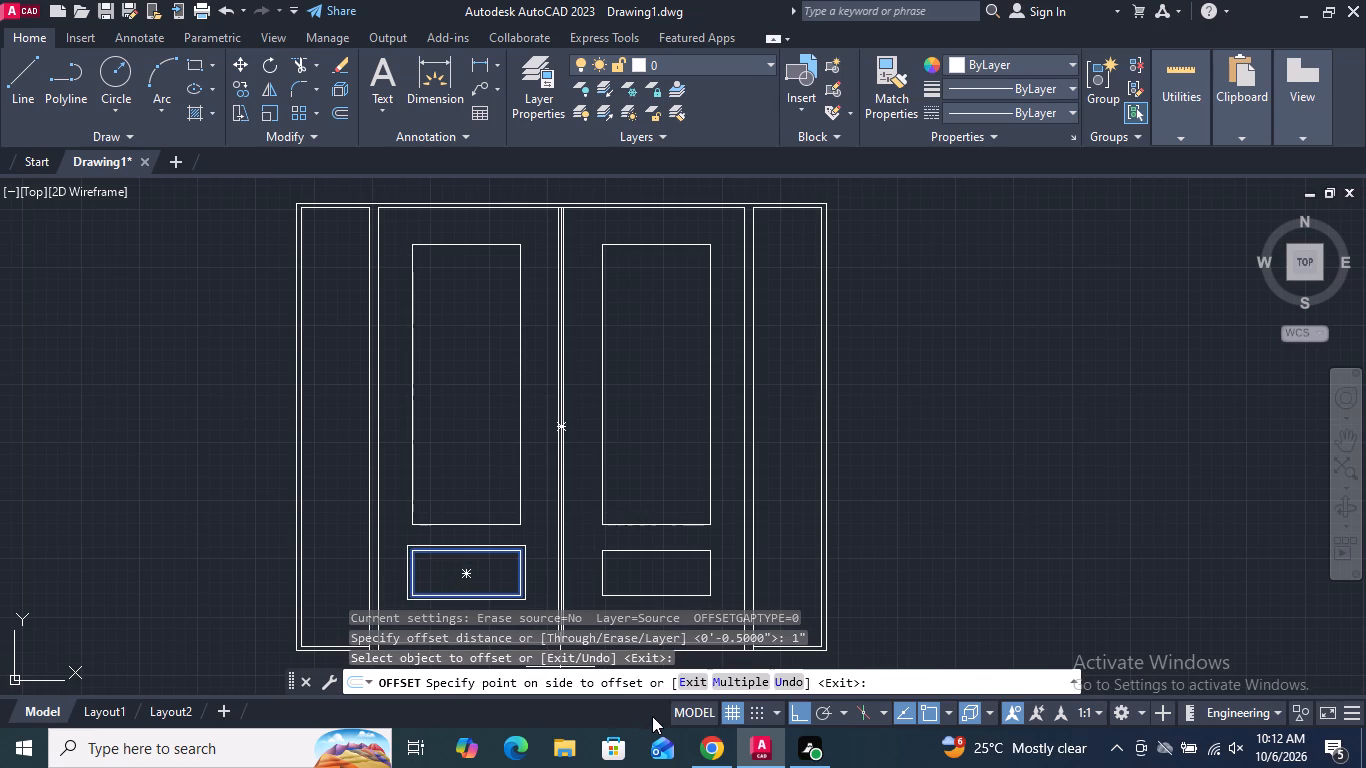
pyautogui.press('Escape')
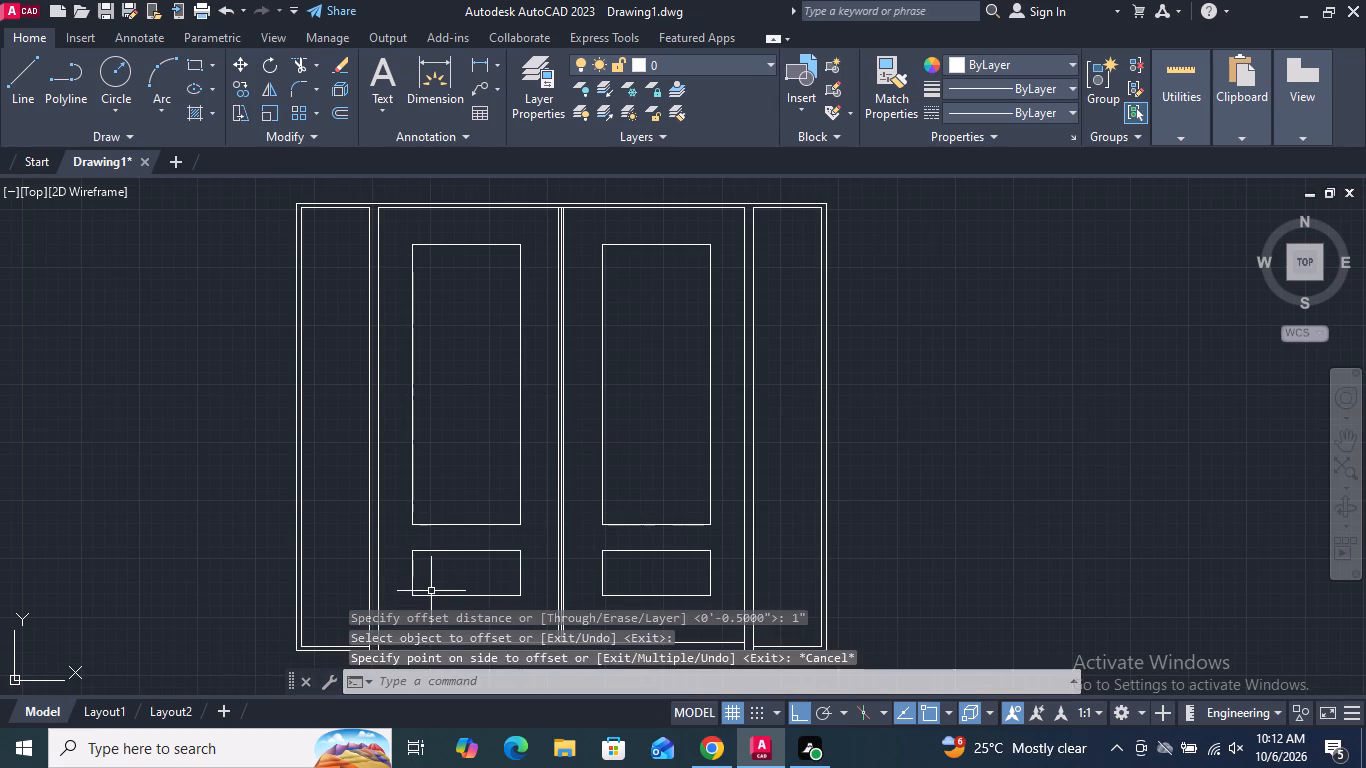
pyautogui.press('space')
pyautogui.press('Return')
pyautogui.scroll(1, 426, 589)
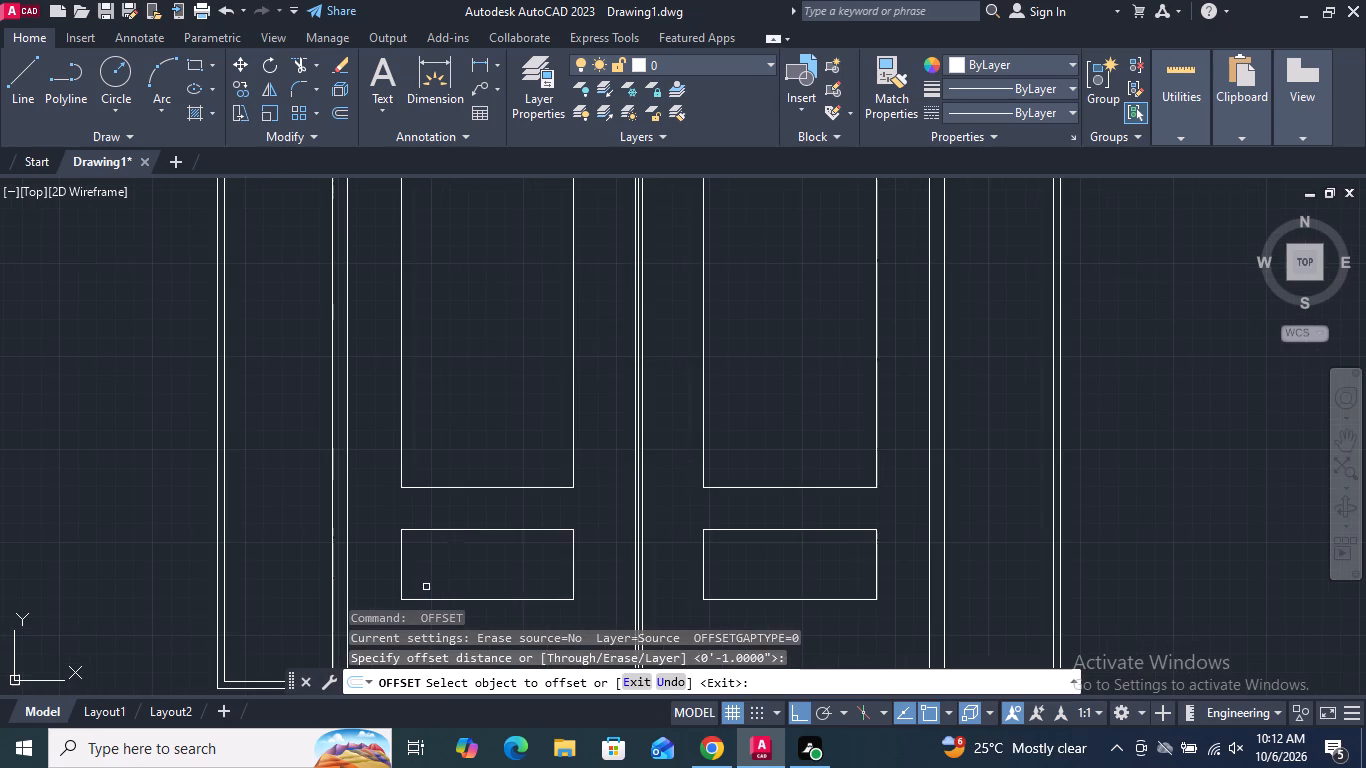
pyautogui.click(404, 555)
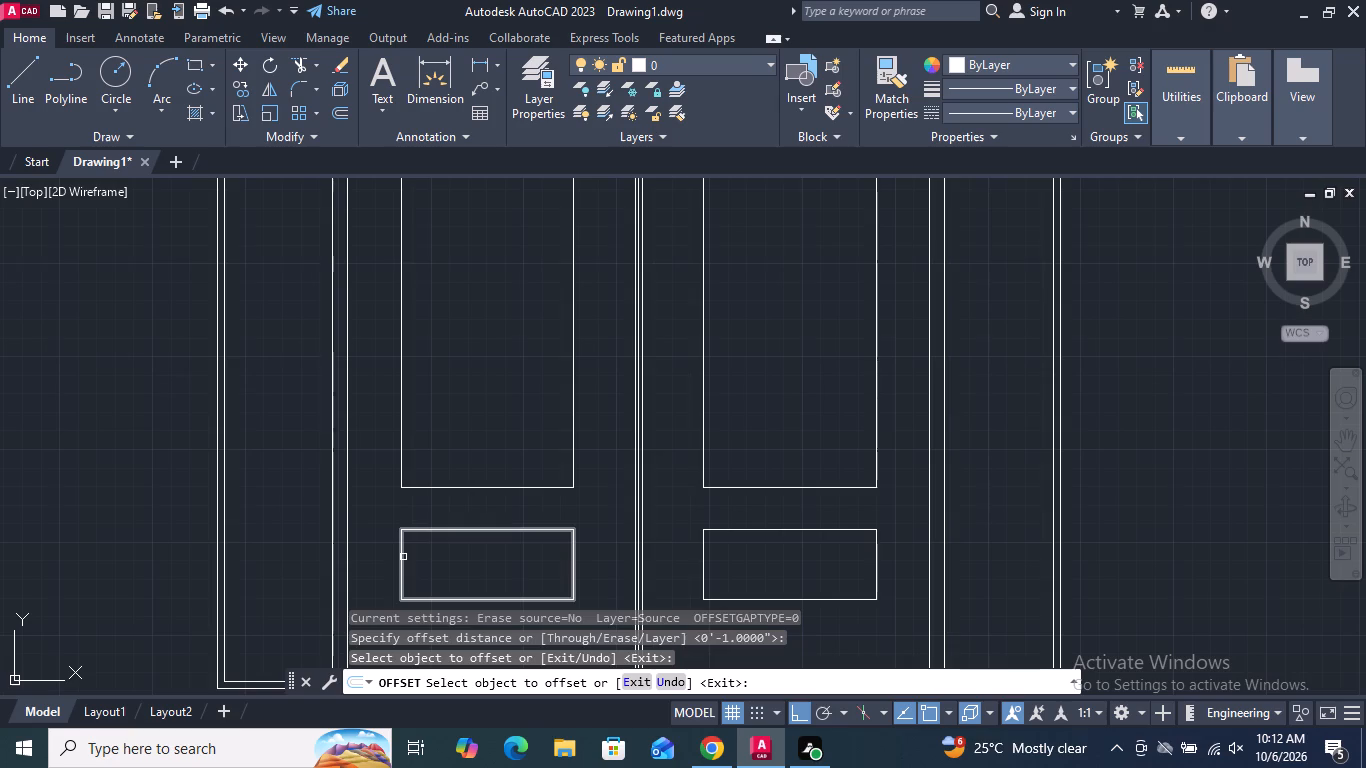
pyautogui.click(403, 557)
pyautogui.moveTo(421, 561); pyautogui.dragTo(430, 561)
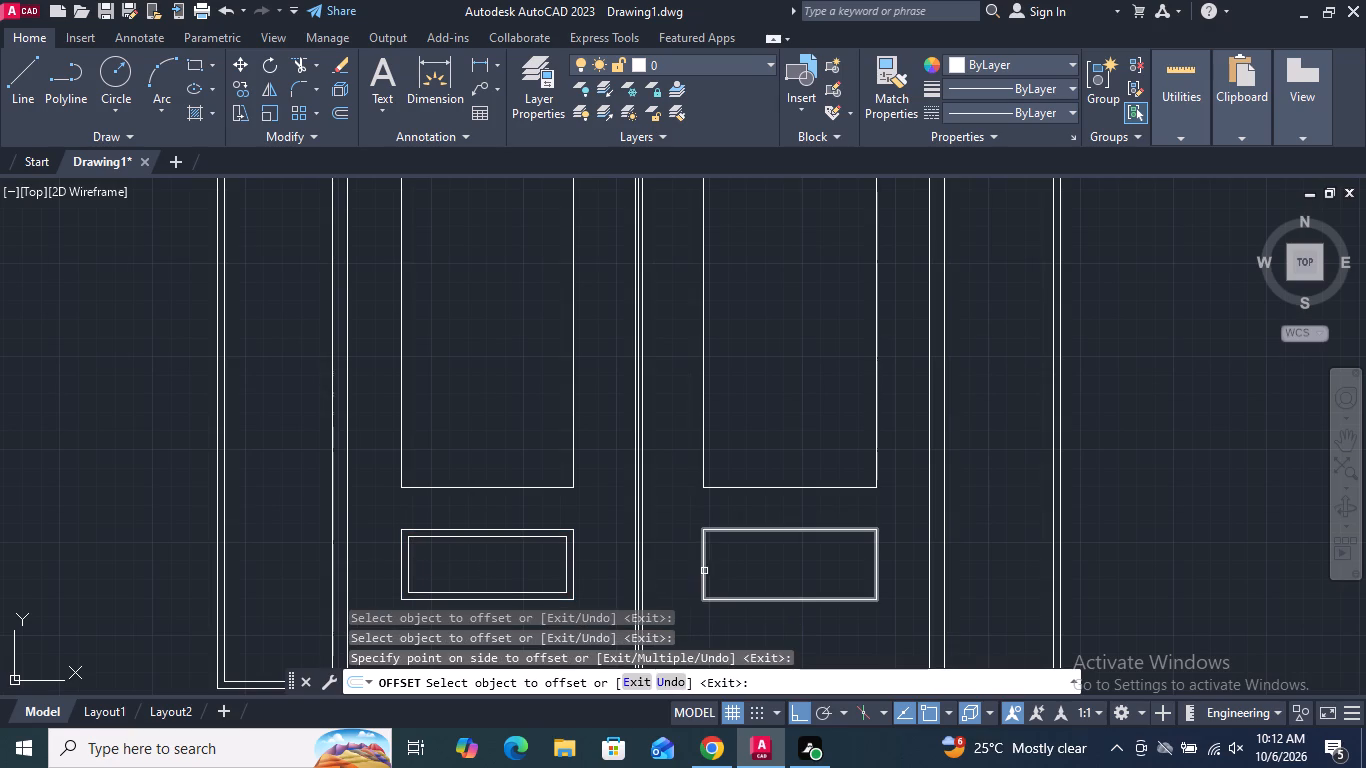
pyautogui.click(702, 565)
pyautogui.click(721, 566)
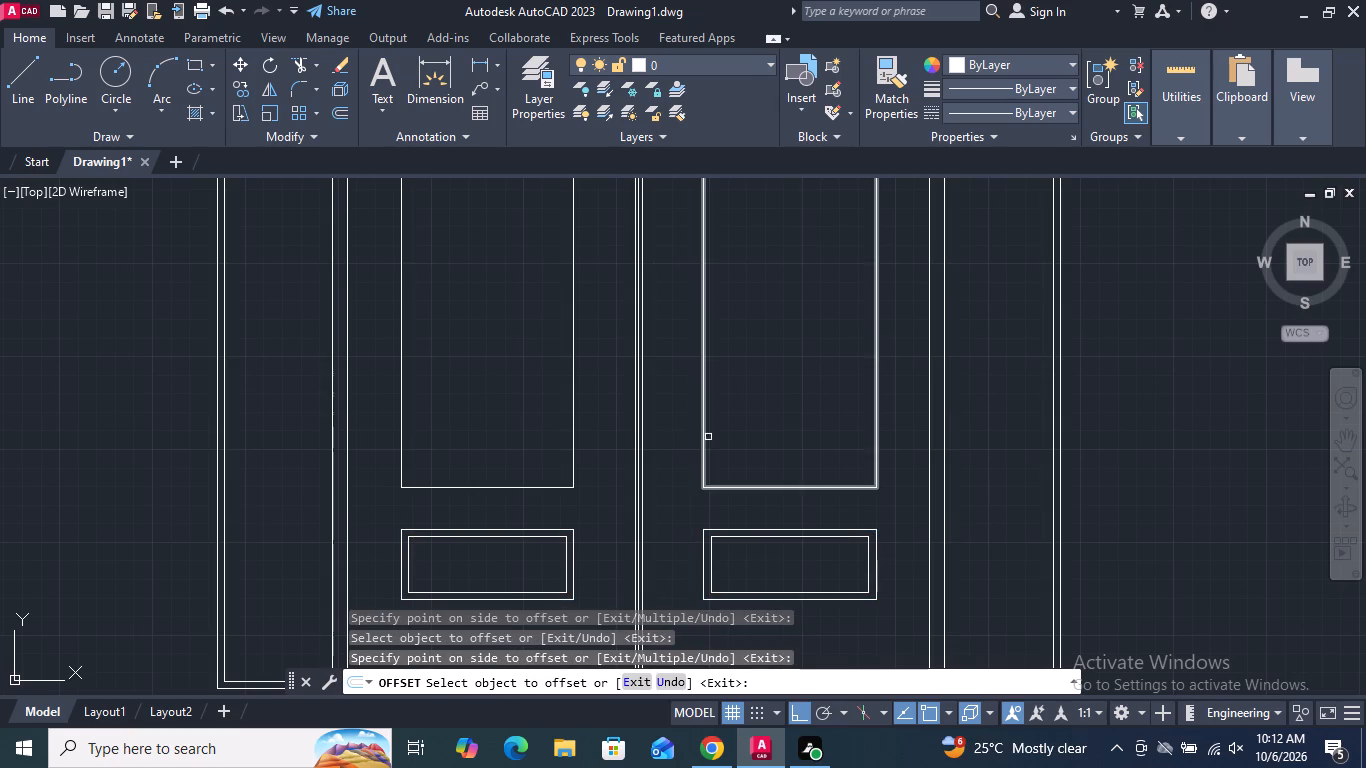
# Offset the tall upper panel rectangles of both door leaves 1" inward.
pyautogui.click(704, 438)
pyautogui.click(719, 437)
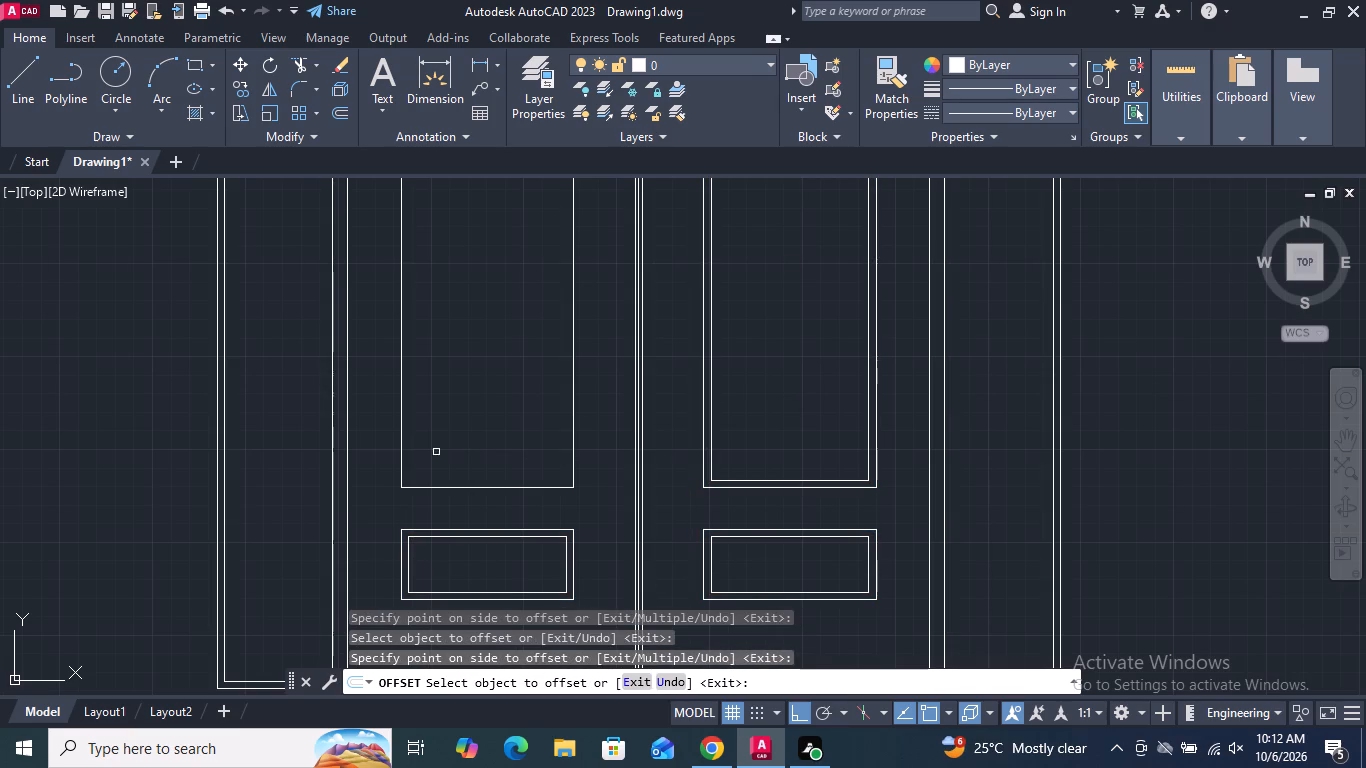
pyautogui.click(401, 446)
pyautogui.click(430, 443)
pyautogui.press('Return')
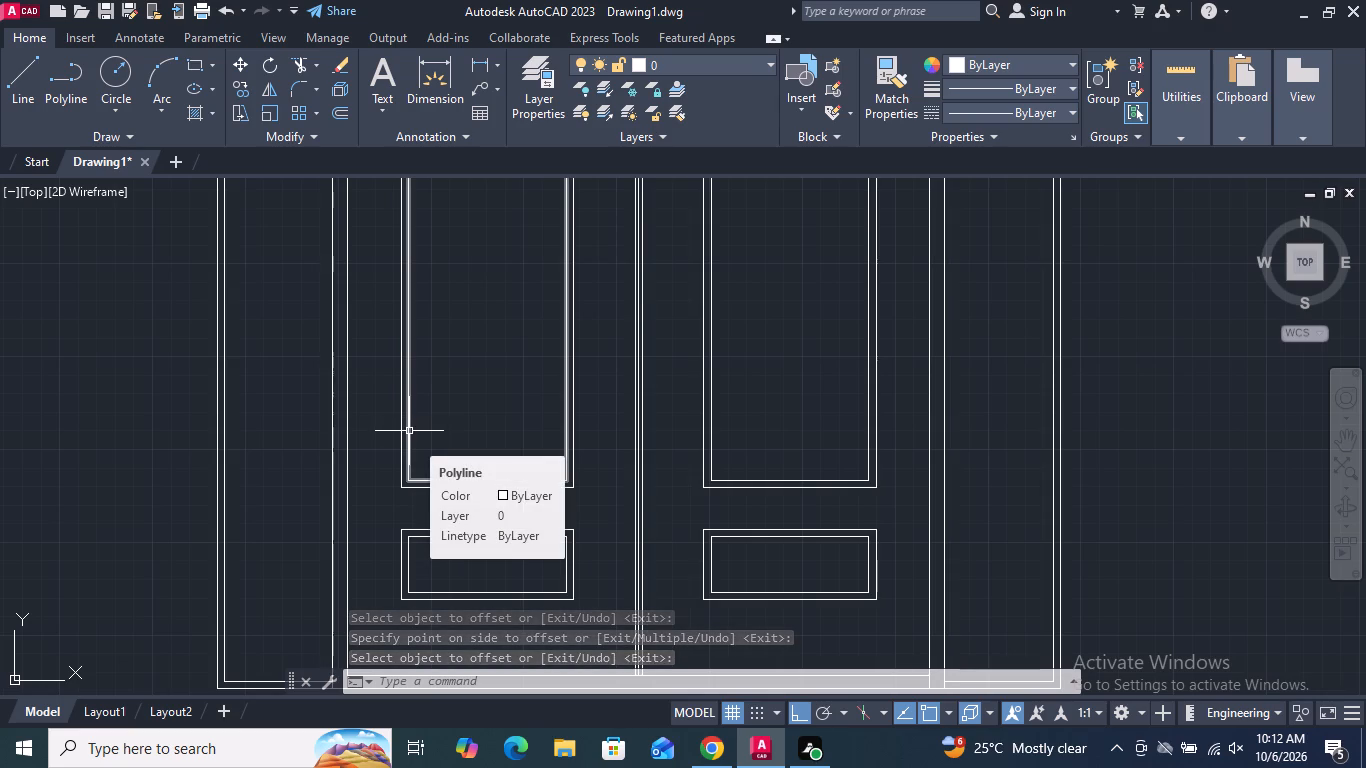
# Offset the inner rectangle of each leaf's lower panel 1/2" further inward.
pyautogui.scroll(-5, 561, 408)
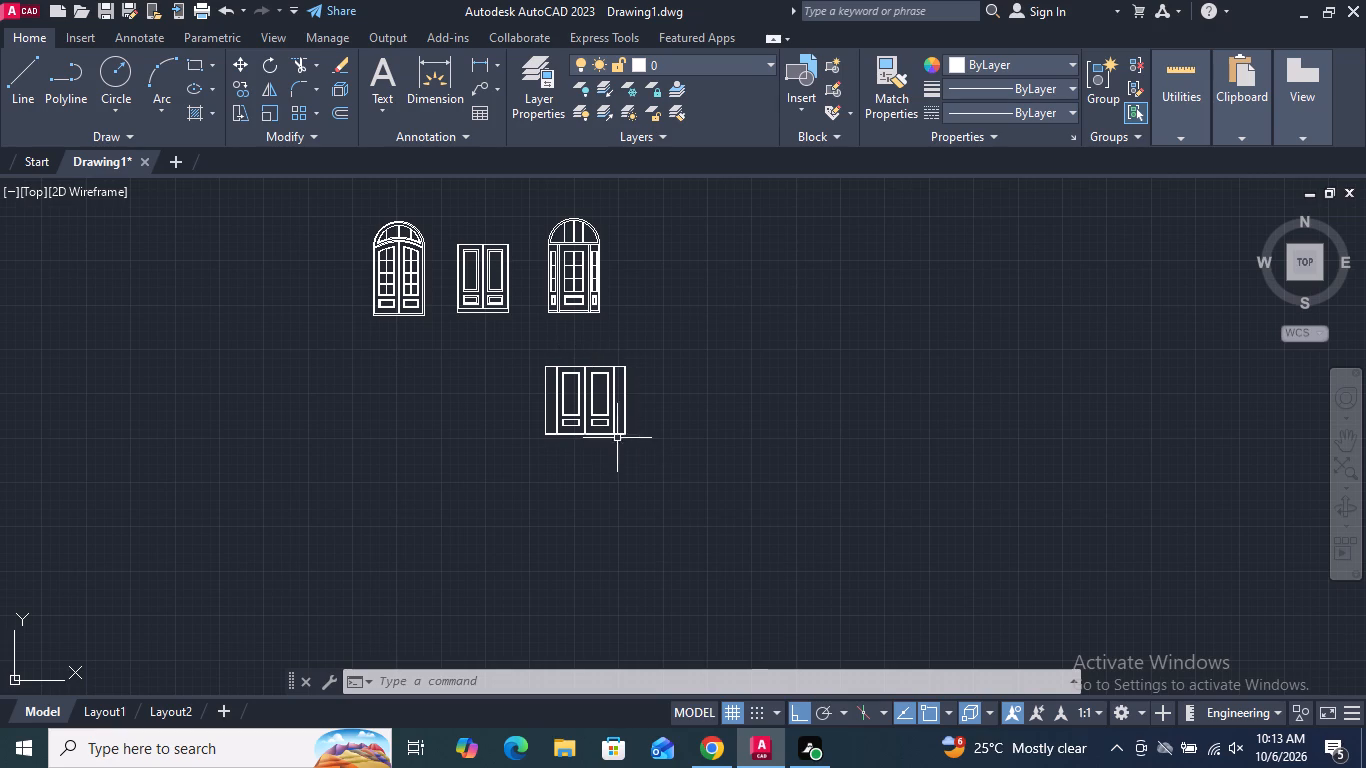
pyautogui.scroll(3, 592, 428)
pyautogui.scroll(2, 486, 396)
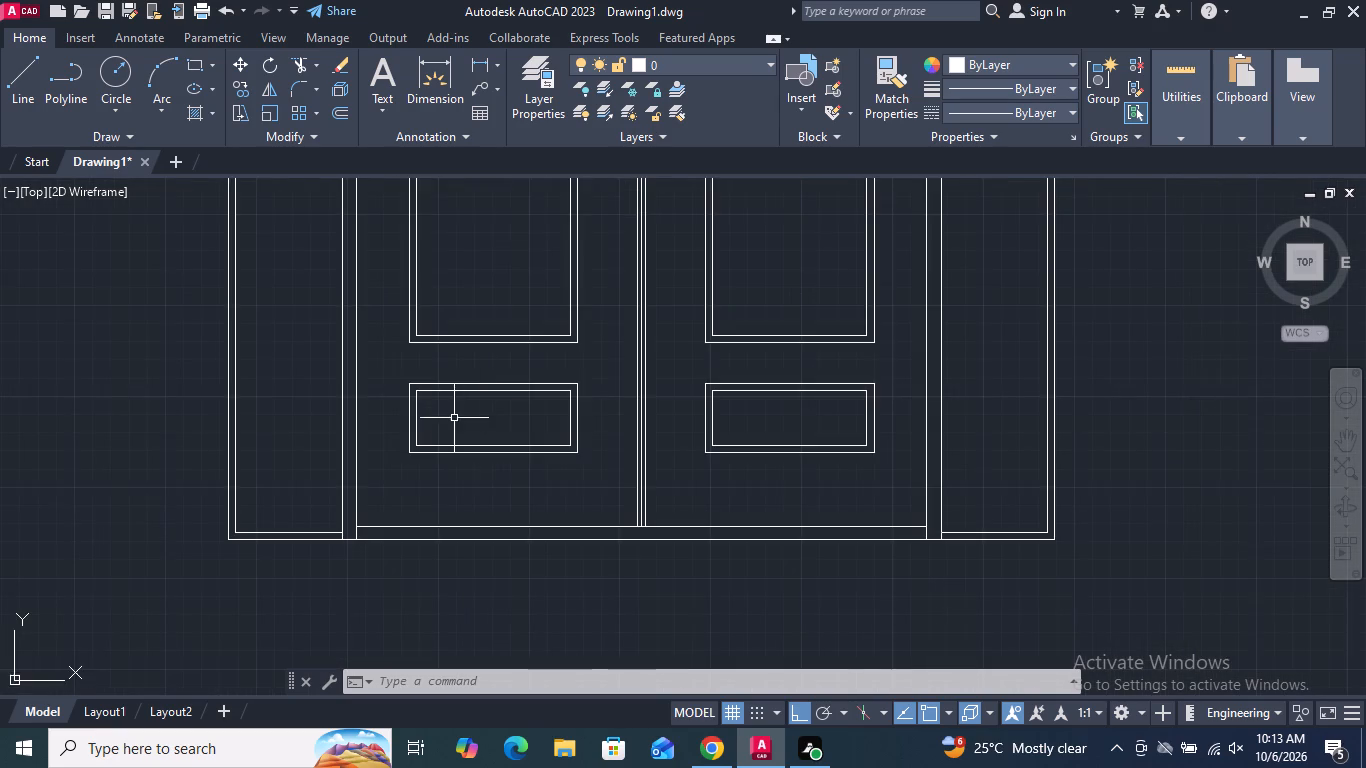
pyautogui.scroll(2, 453, 420)
pyautogui.press('space')
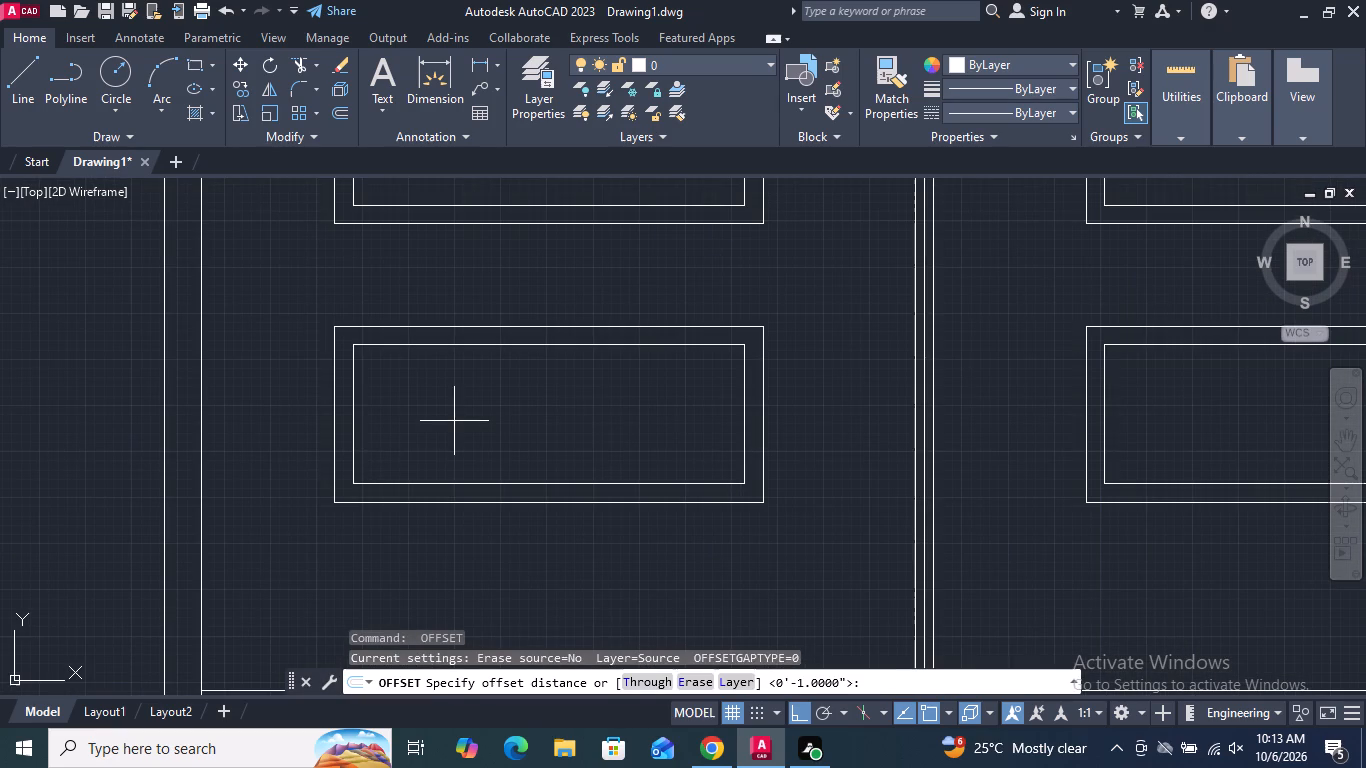
pyautogui.press('1')
pyautogui.press('/')
pyautogui.press('2')
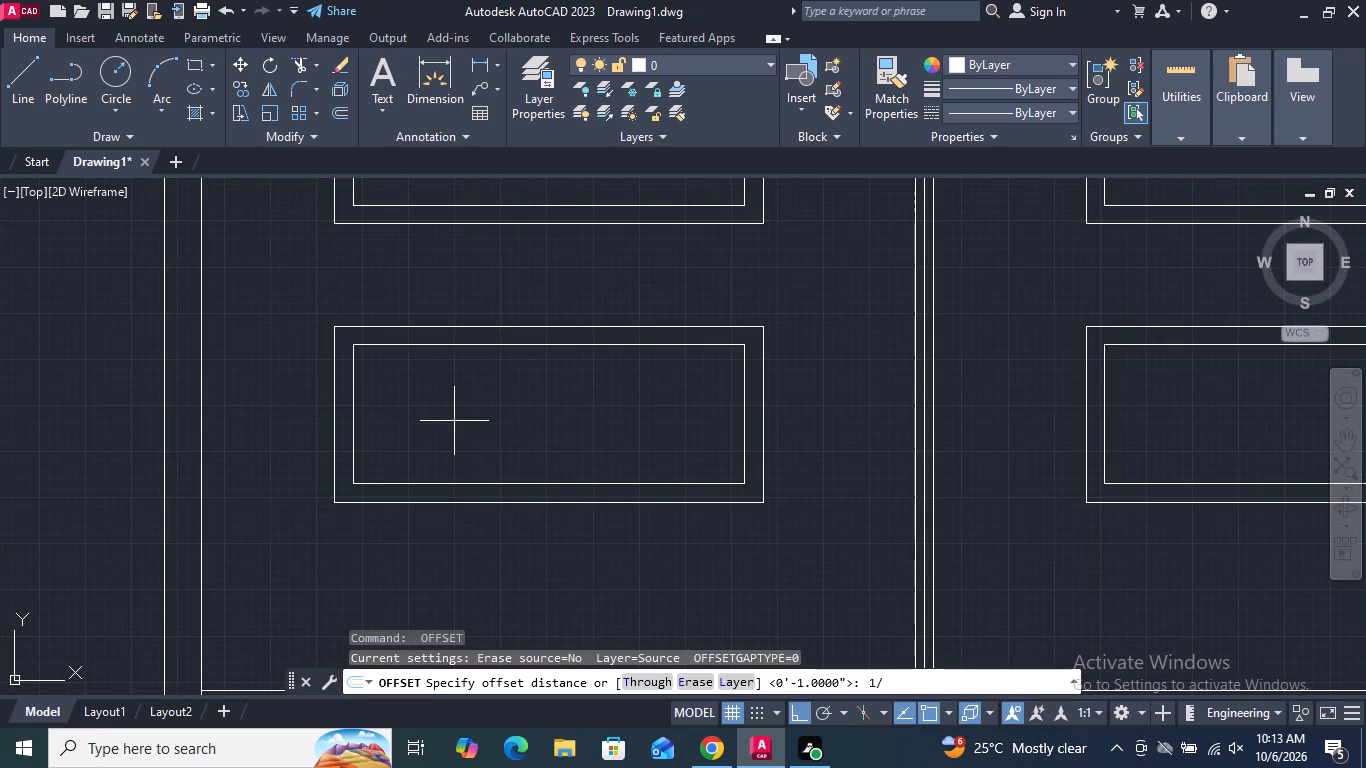
pyautogui.hotkey('shift', '"')
pyautogui.press('Return')
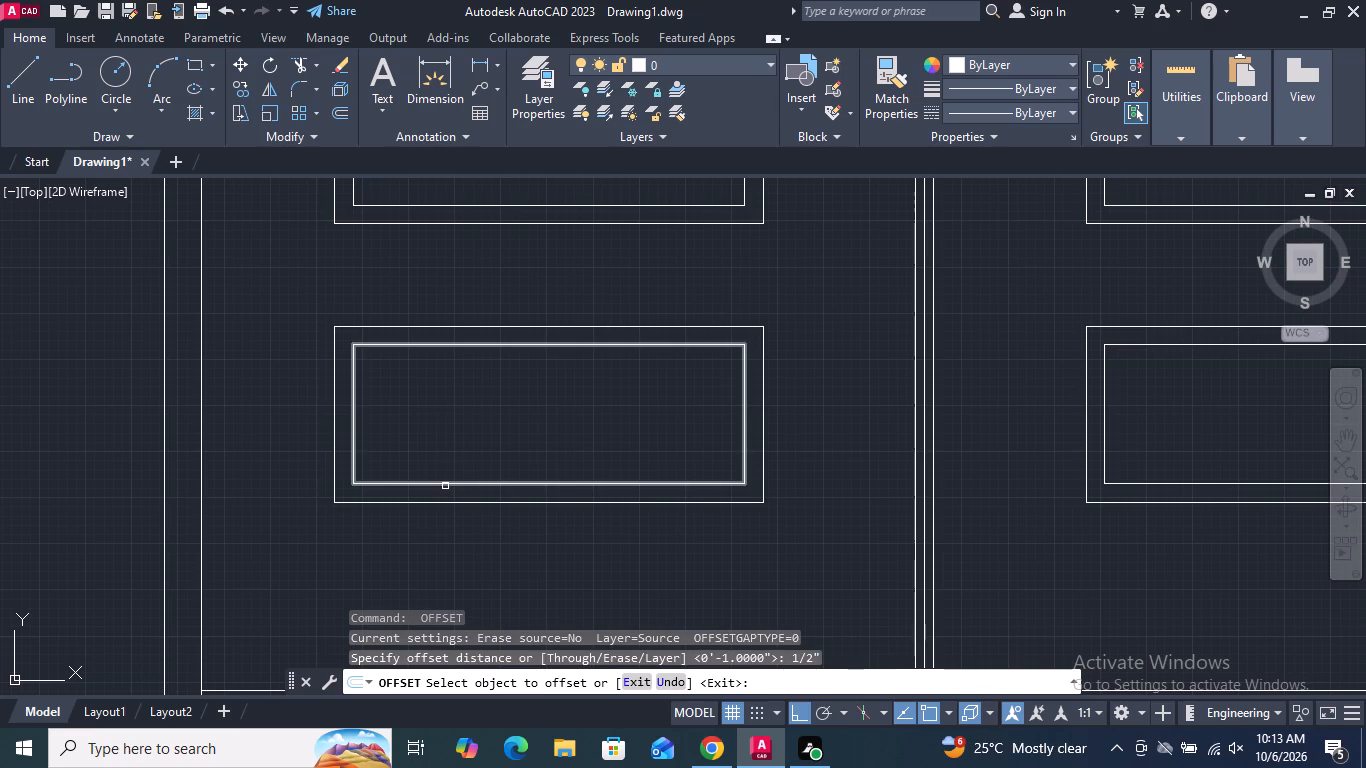
pyautogui.click(445, 486)
pyautogui.click(445, 465)
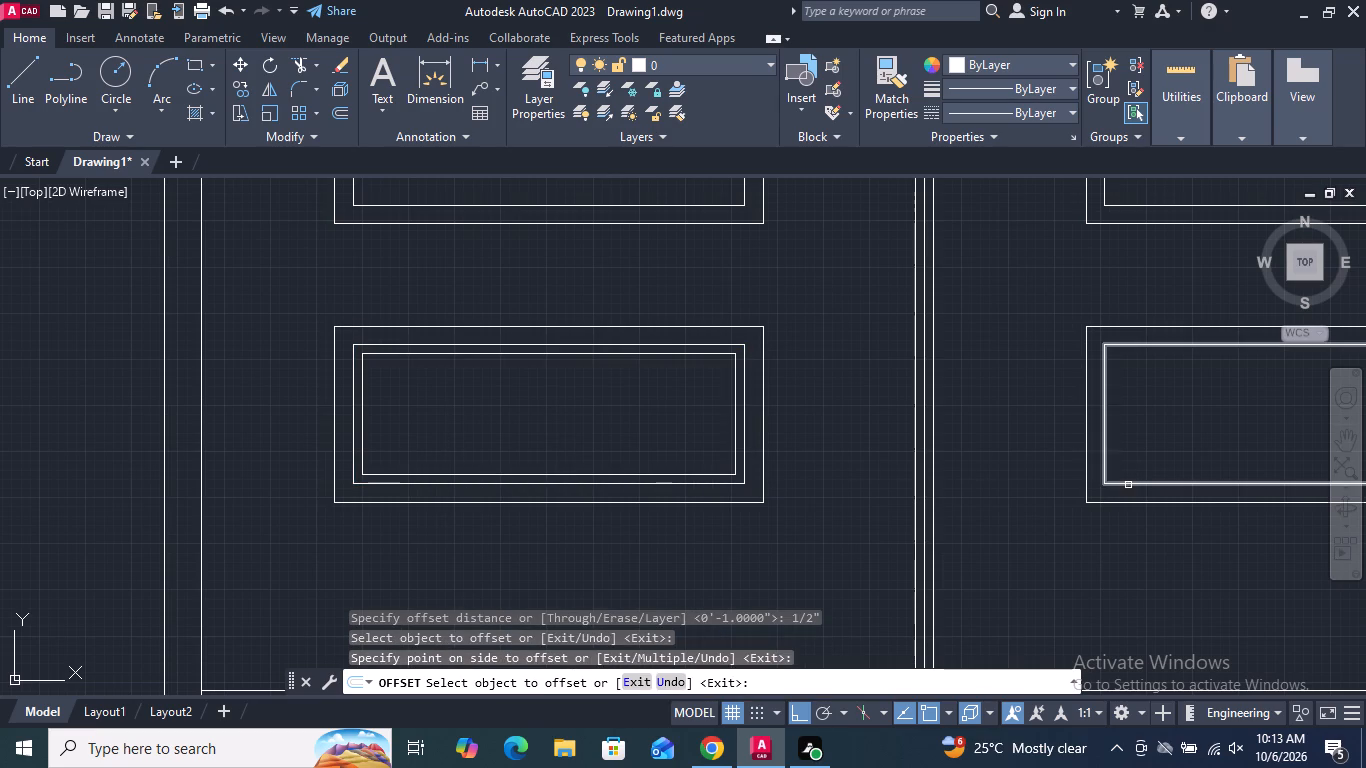
pyautogui.click(1128, 485)
pyautogui.click(1128, 471)
pyautogui.press('Return')
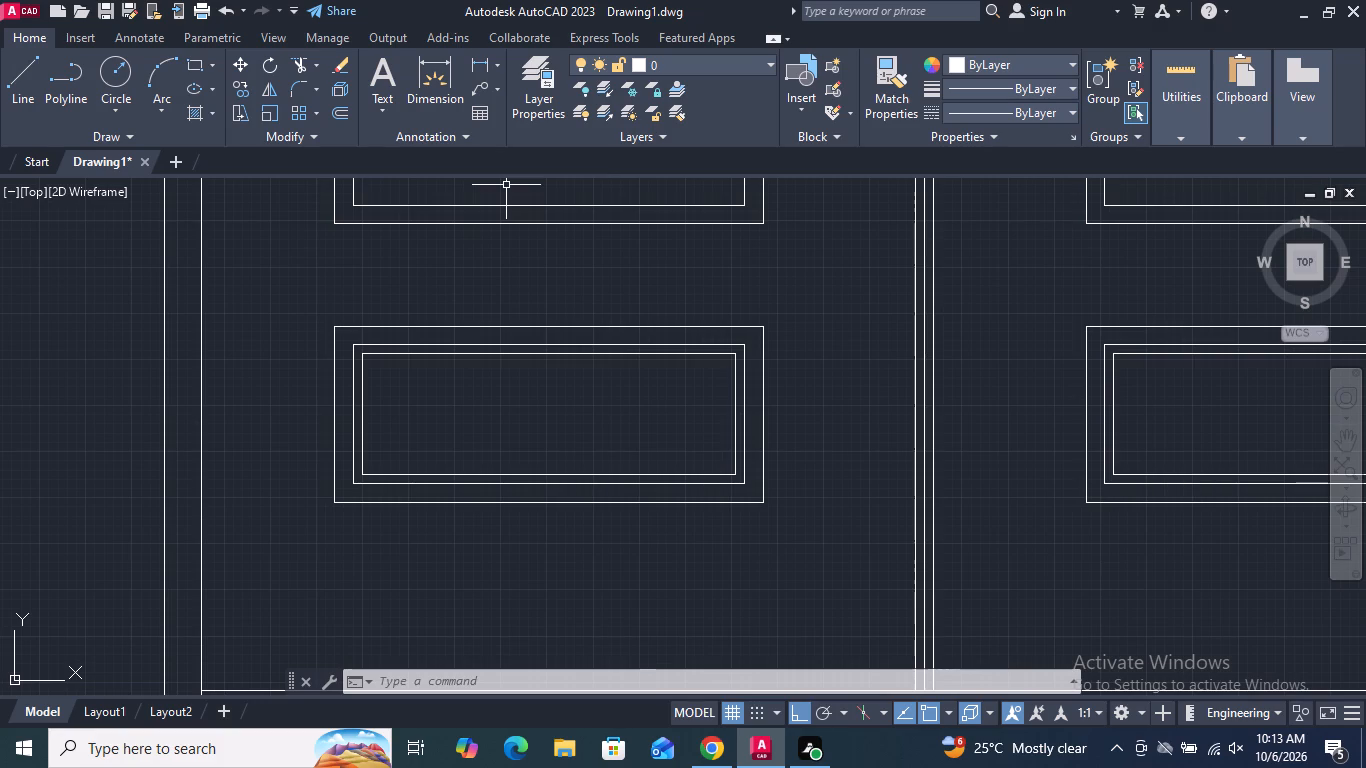
# With Ortho off, draw diagonal lines joining the outer and innermost rectangles at both top corners of the left leaf's lower panel.
pyautogui.press('Return')
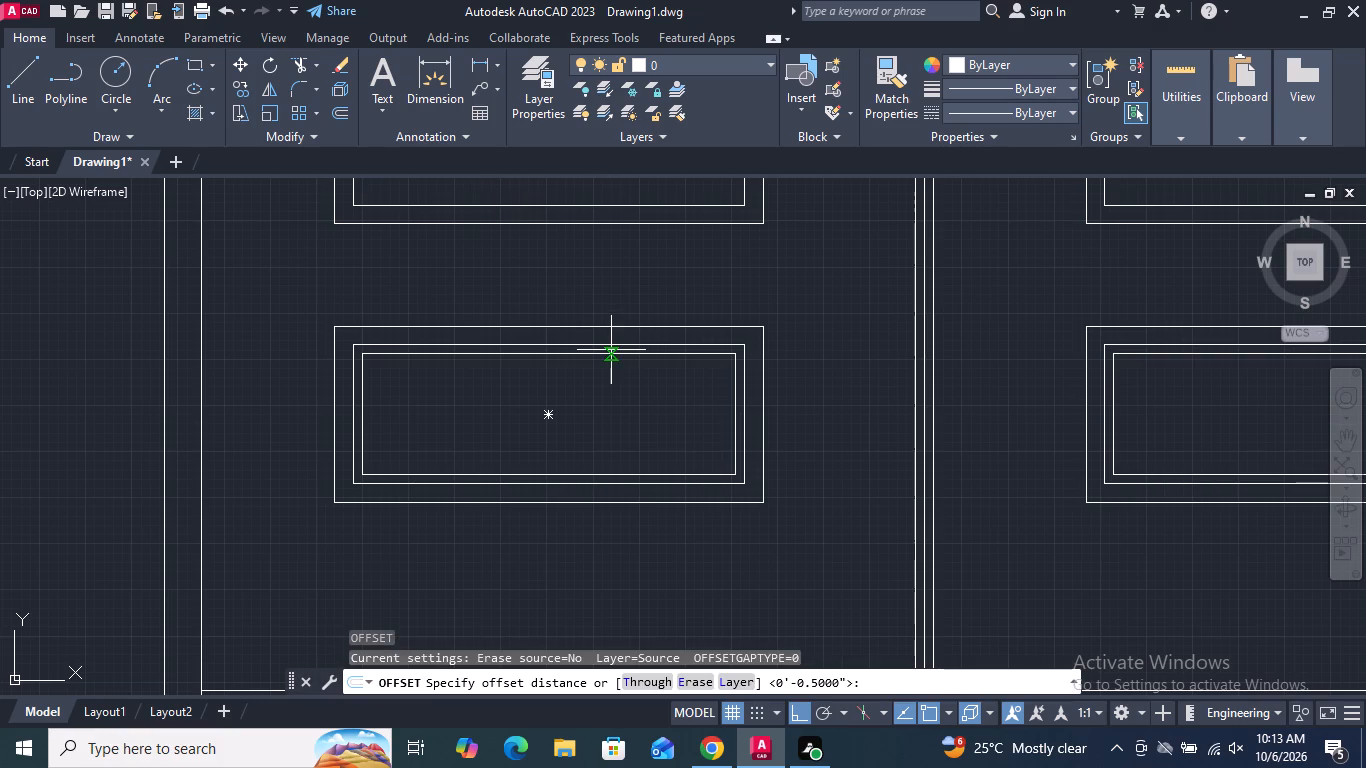
pyautogui.press('Escape')
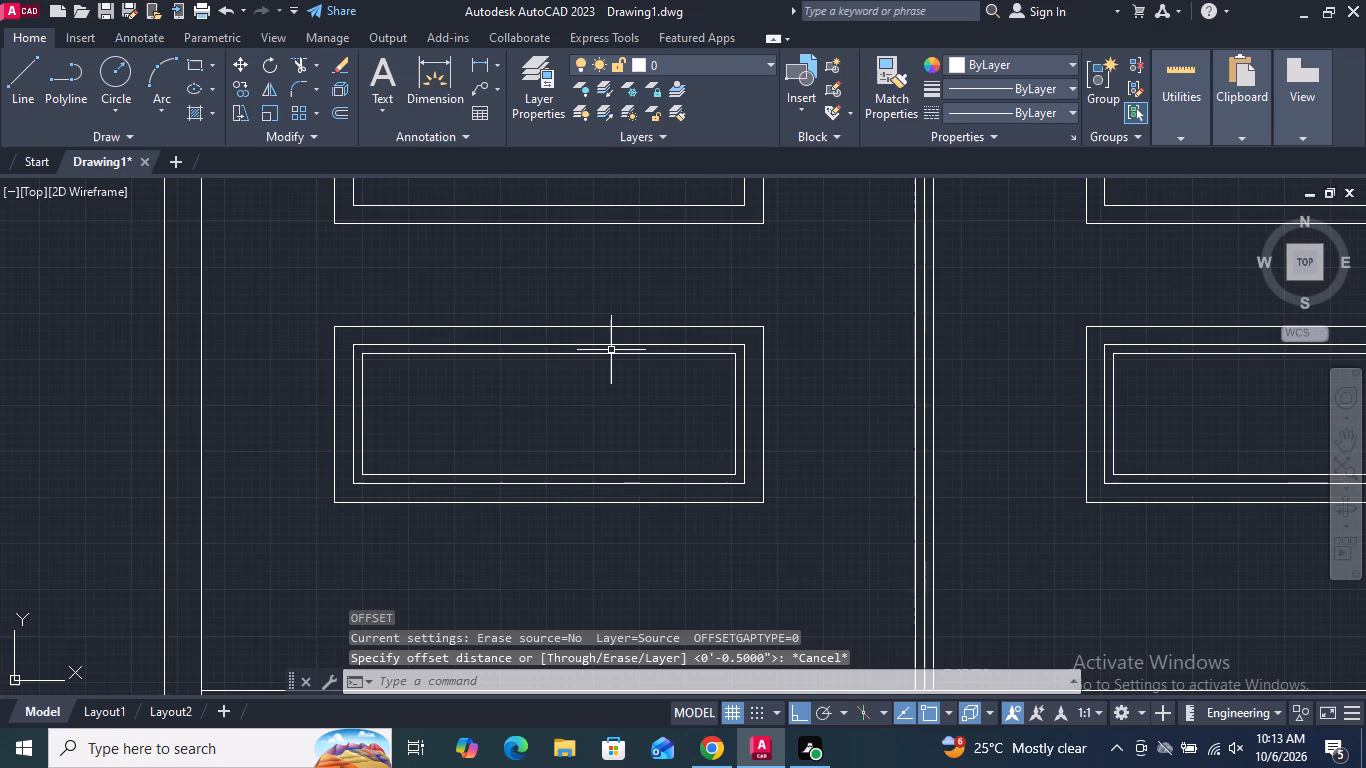
pyautogui.press('l')
pyautogui.press('Return')
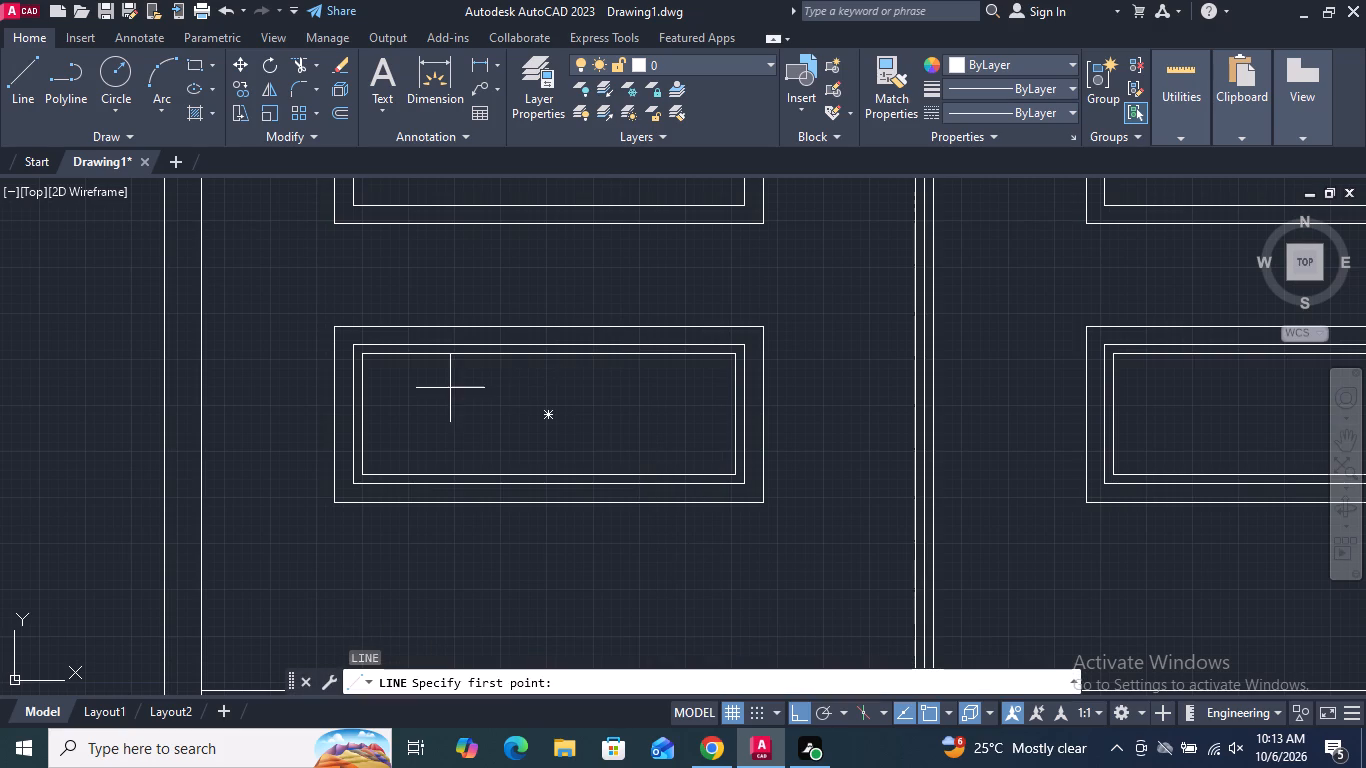
pyautogui.click(799, 715)
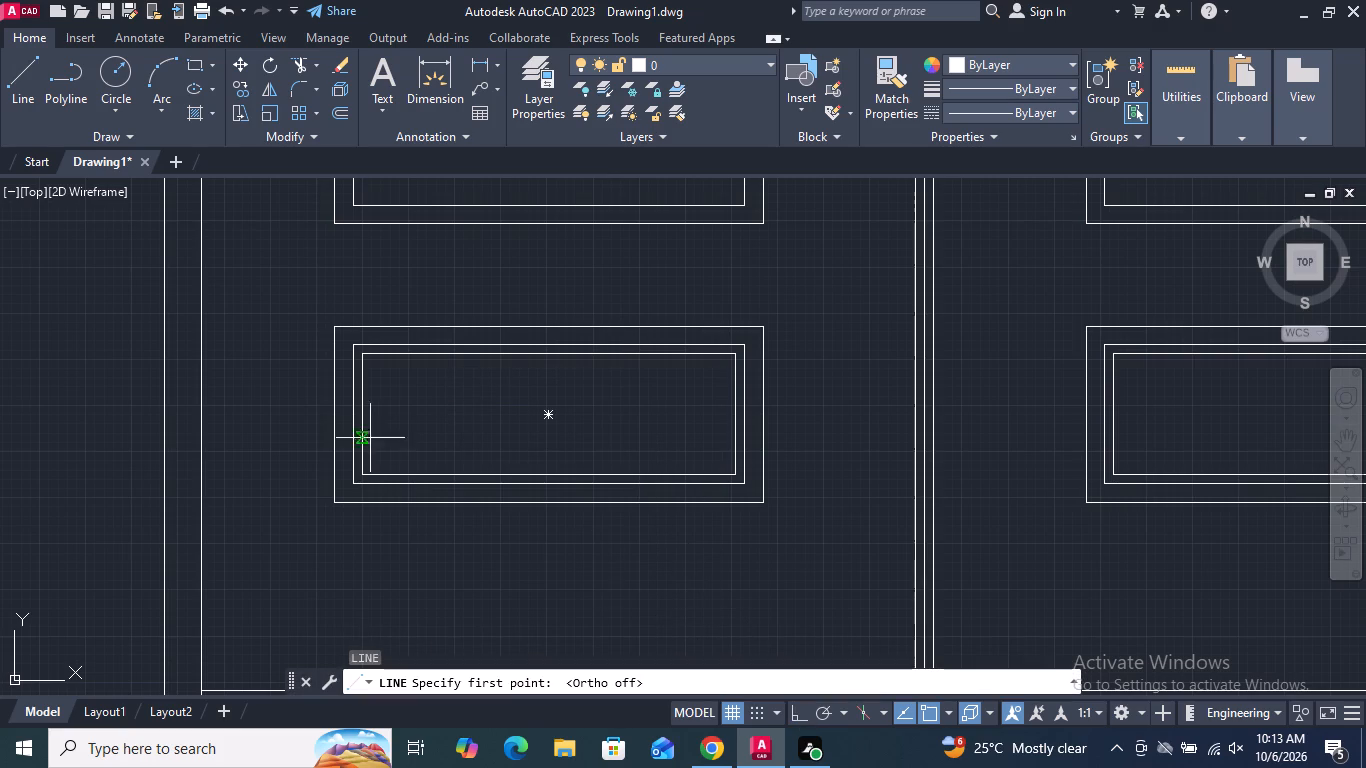
pyautogui.scroll(2, 322, 351)
pyautogui.click(355, 292)
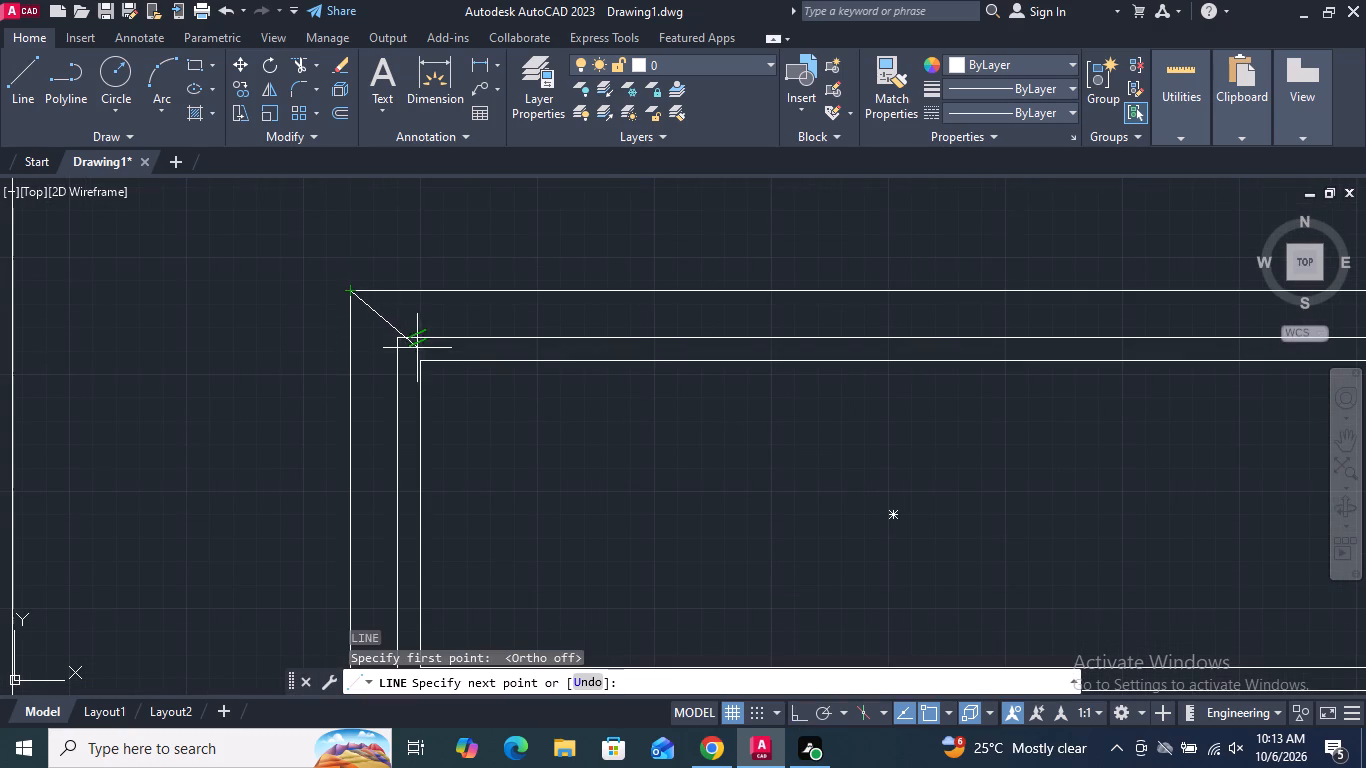
pyautogui.click(425, 361)
pyautogui.press('Return')
pyautogui.scroll(-2, 327, 401)
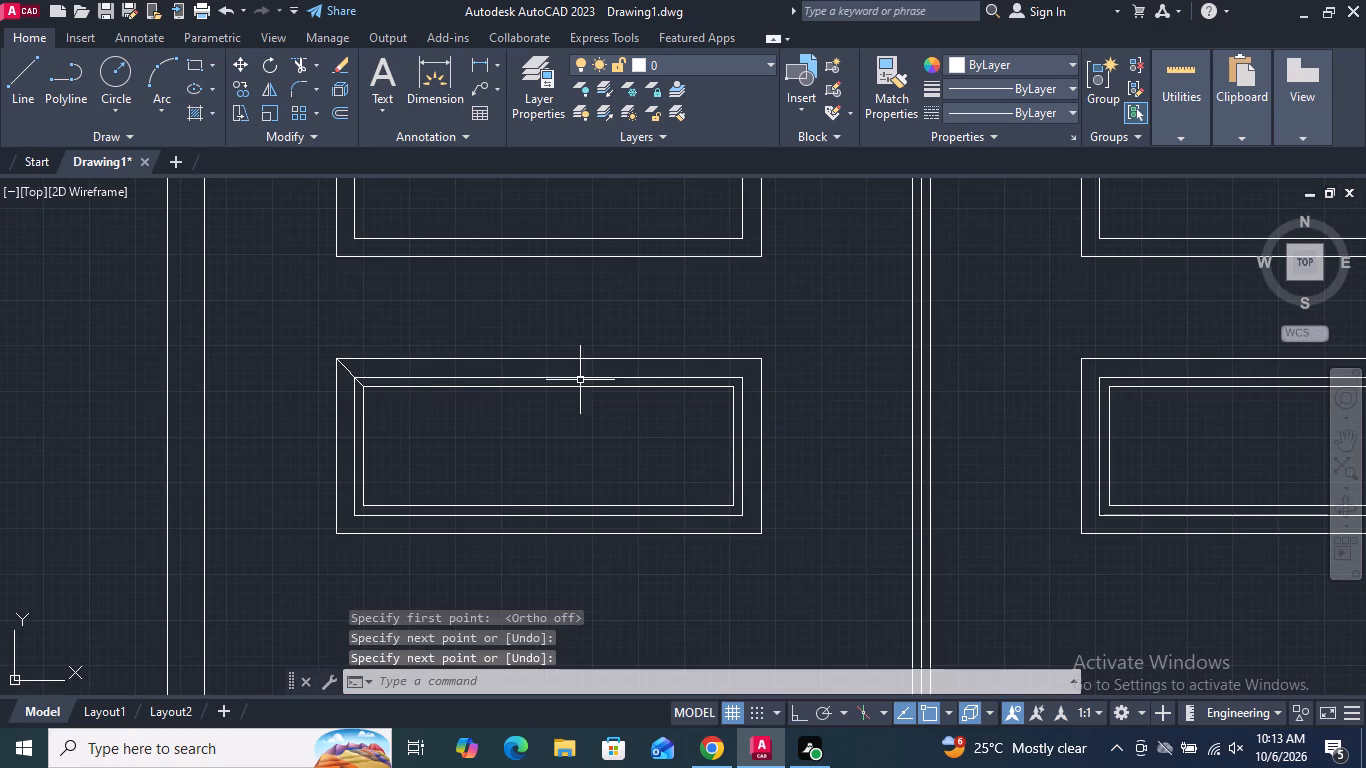
pyautogui.press('Return')
pyautogui.scroll(3, 761, 382)
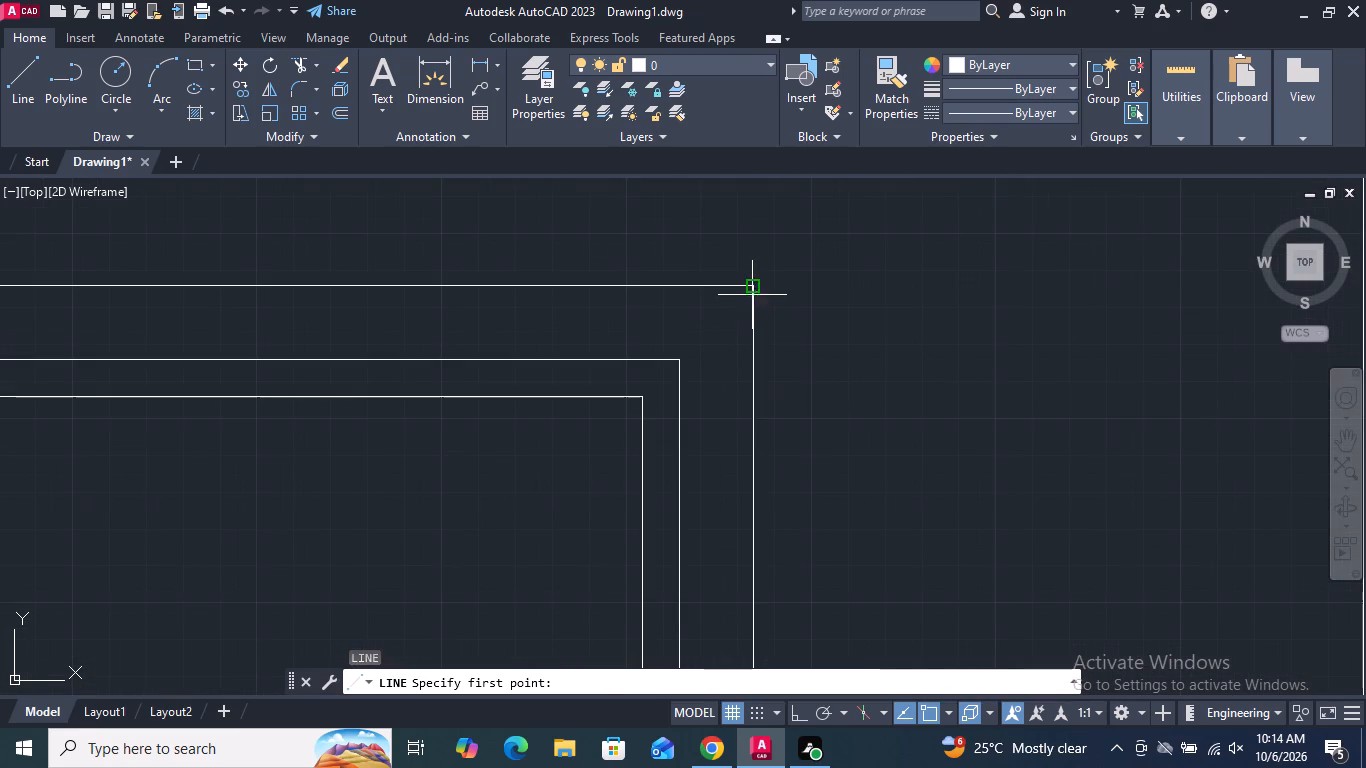
pyautogui.click(752, 285)
pyautogui.click(640, 397)
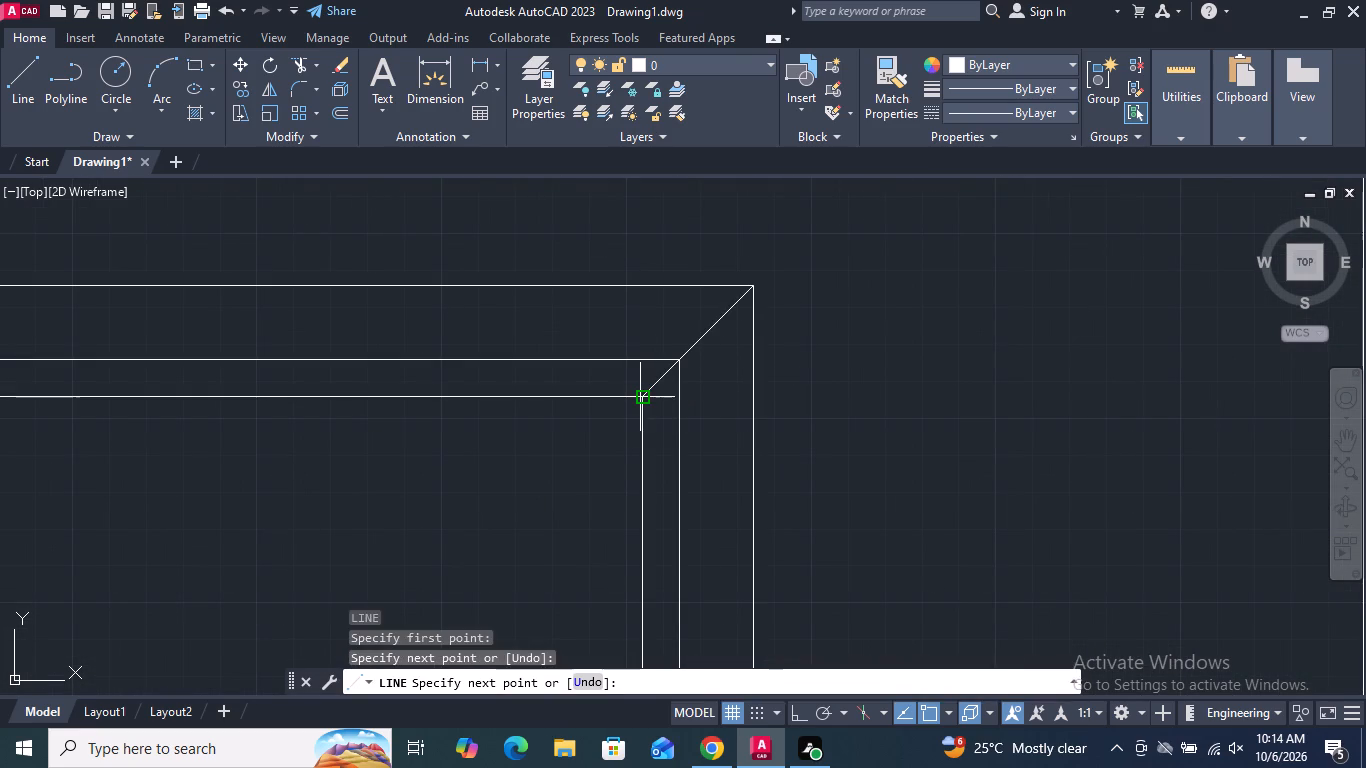
pyautogui.press('Return')
pyautogui.scroll(-2, 662, 339)
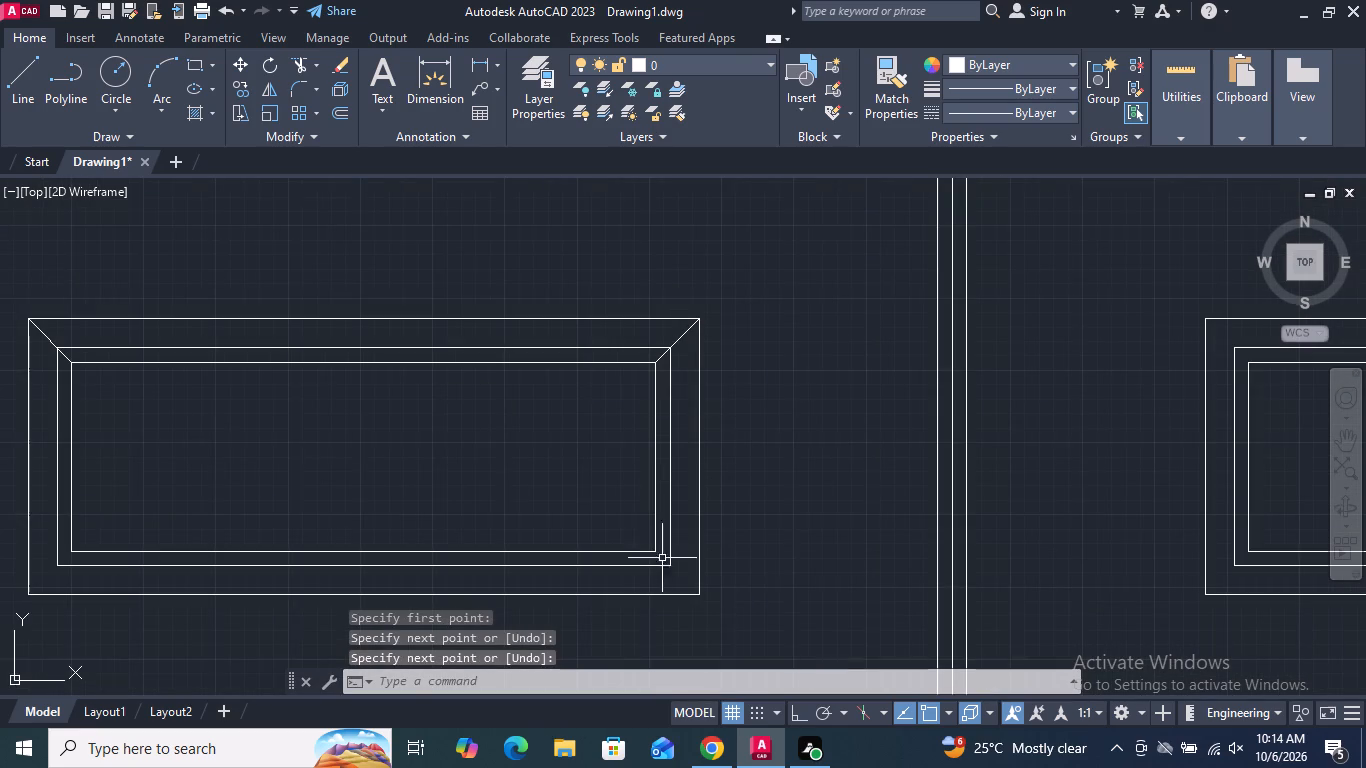
# Draw diagonal lines joining the outer and innermost rectangles at both bottom corners of the left leaf's lower panel.
pyautogui.scroll(2, 661, 603)
pyautogui.press('Return')
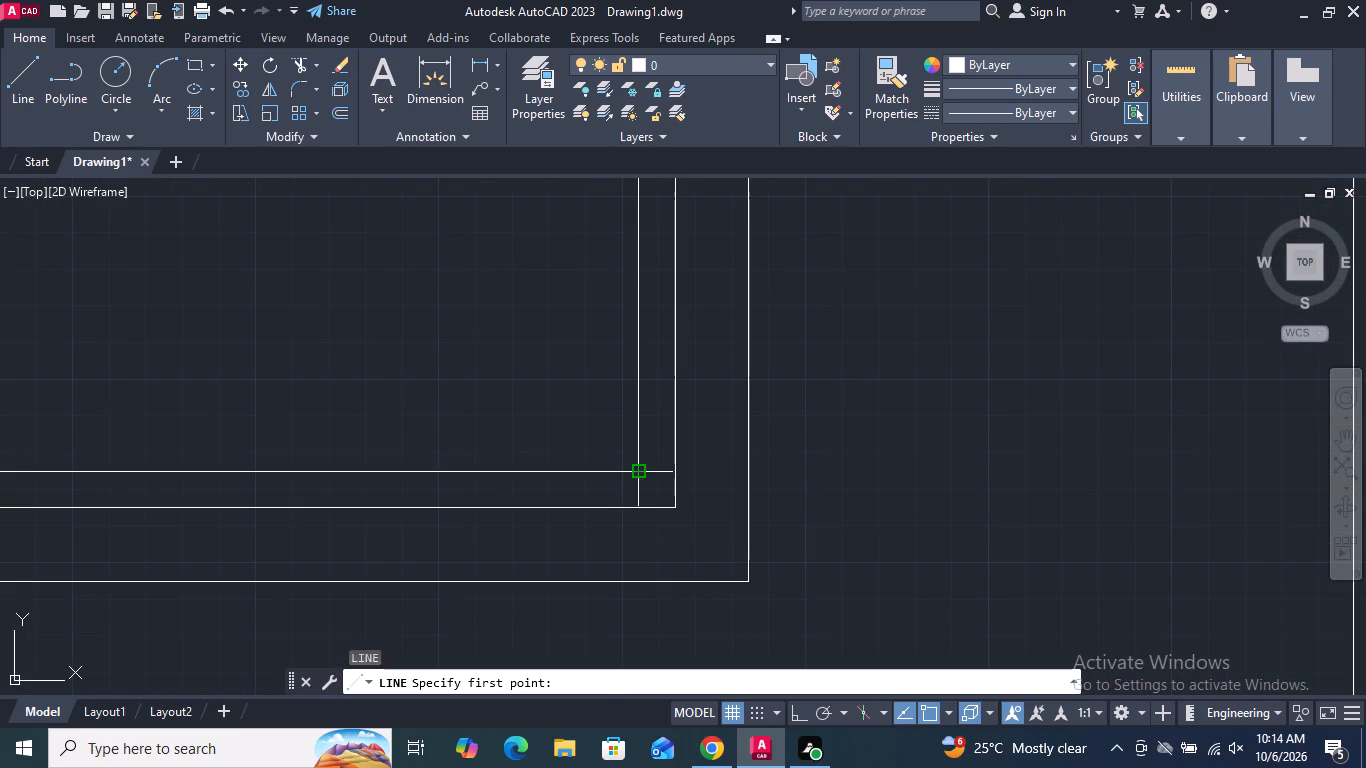
pyautogui.click(636, 474)
pyautogui.click(746, 581)
pyautogui.press('Return')
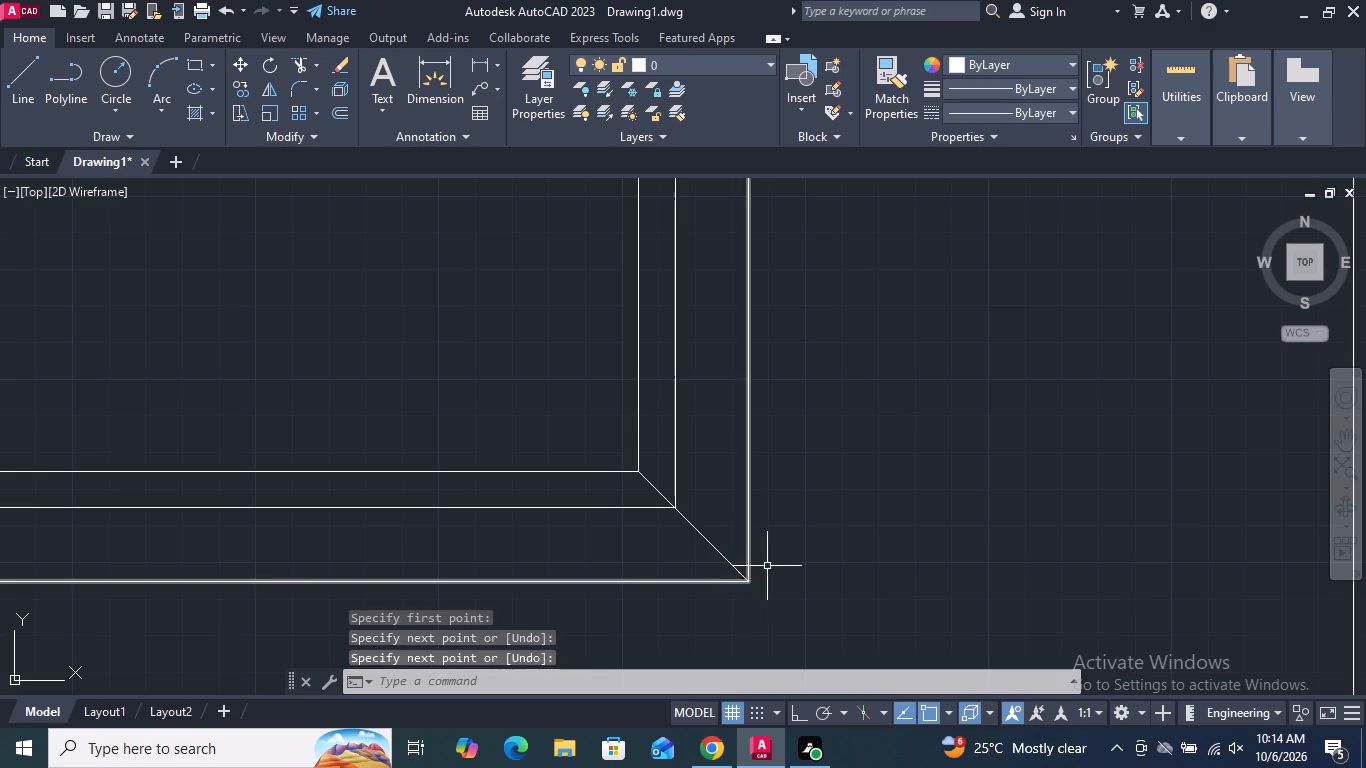
pyautogui.scroll(-4, 819, 498)
pyautogui.scroll(4, 558, 495)
pyautogui.press('Return')
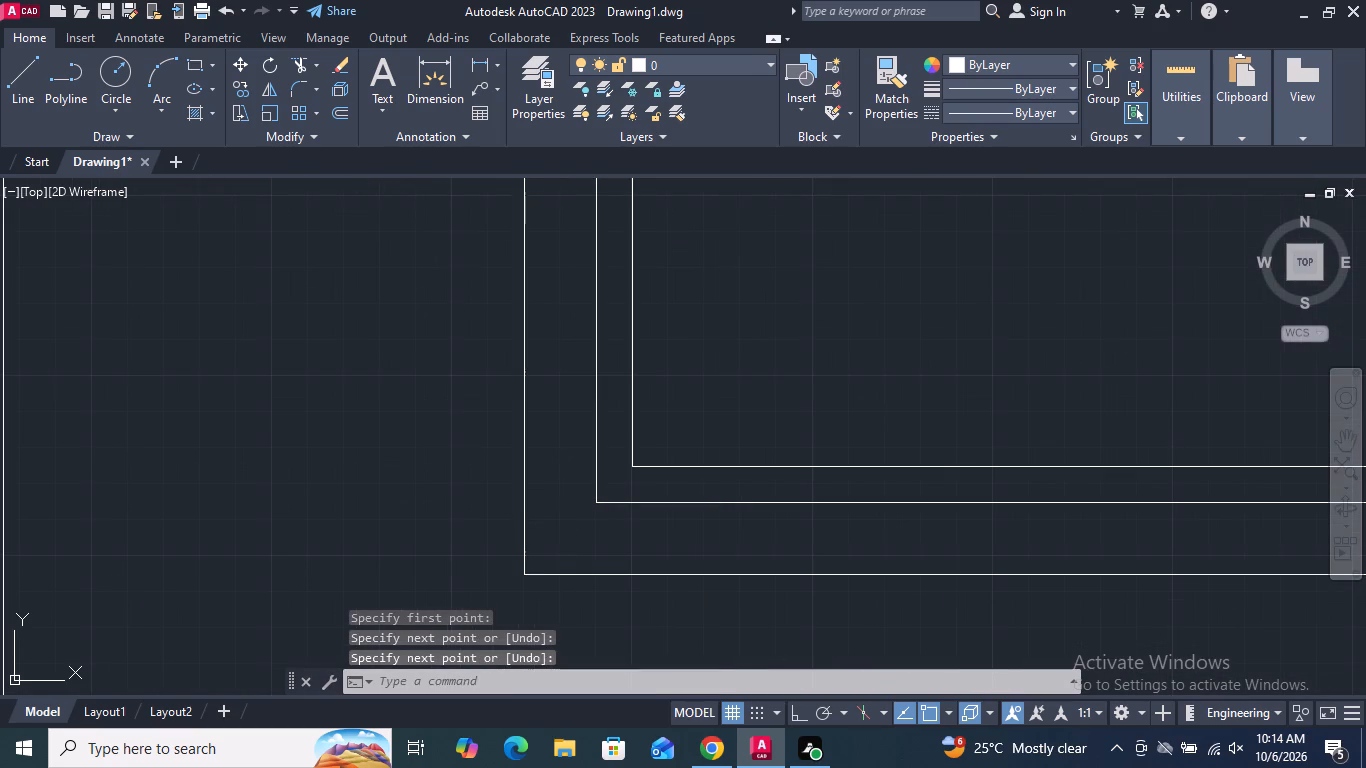
pyautogui.click(528, 575)
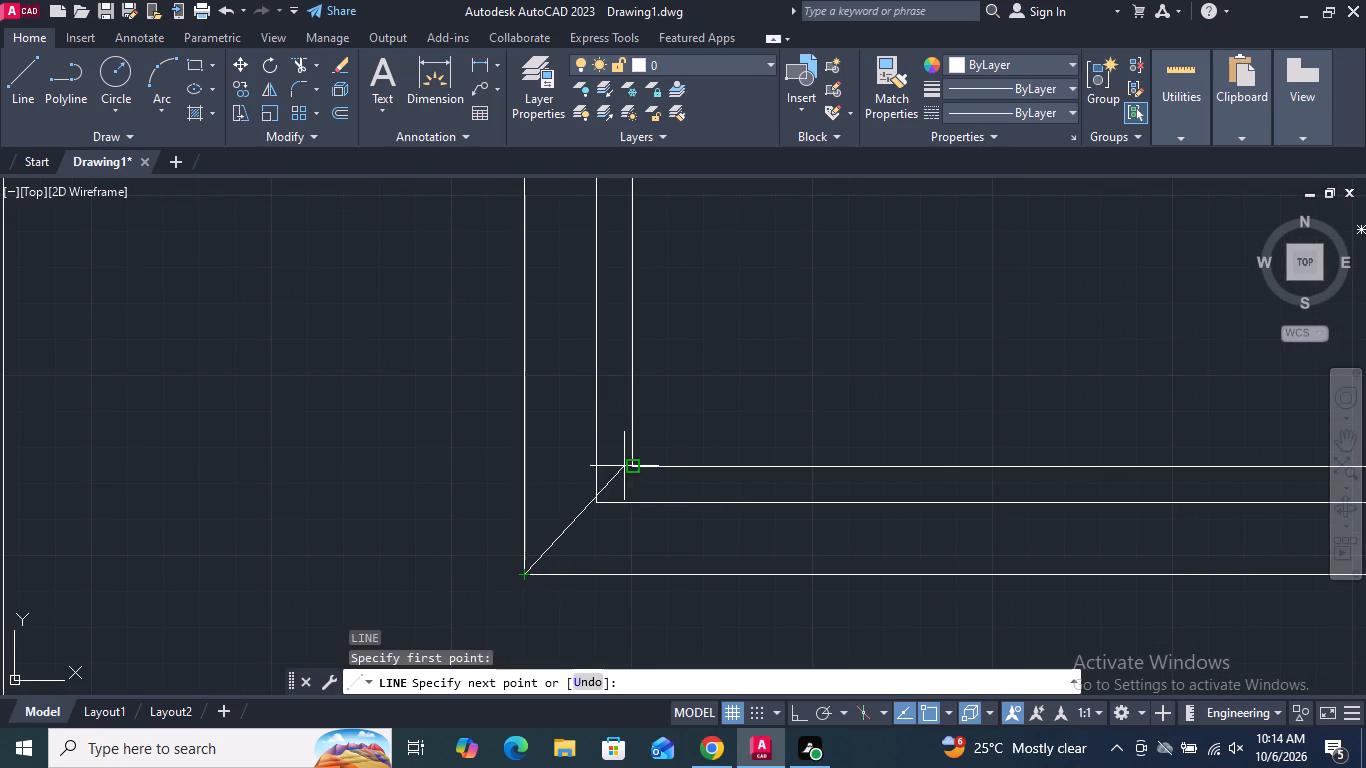
pyautogui.click(629, 465)
pyautogui.press('Return')
pyautogui.scroll(-4, 576, 499)
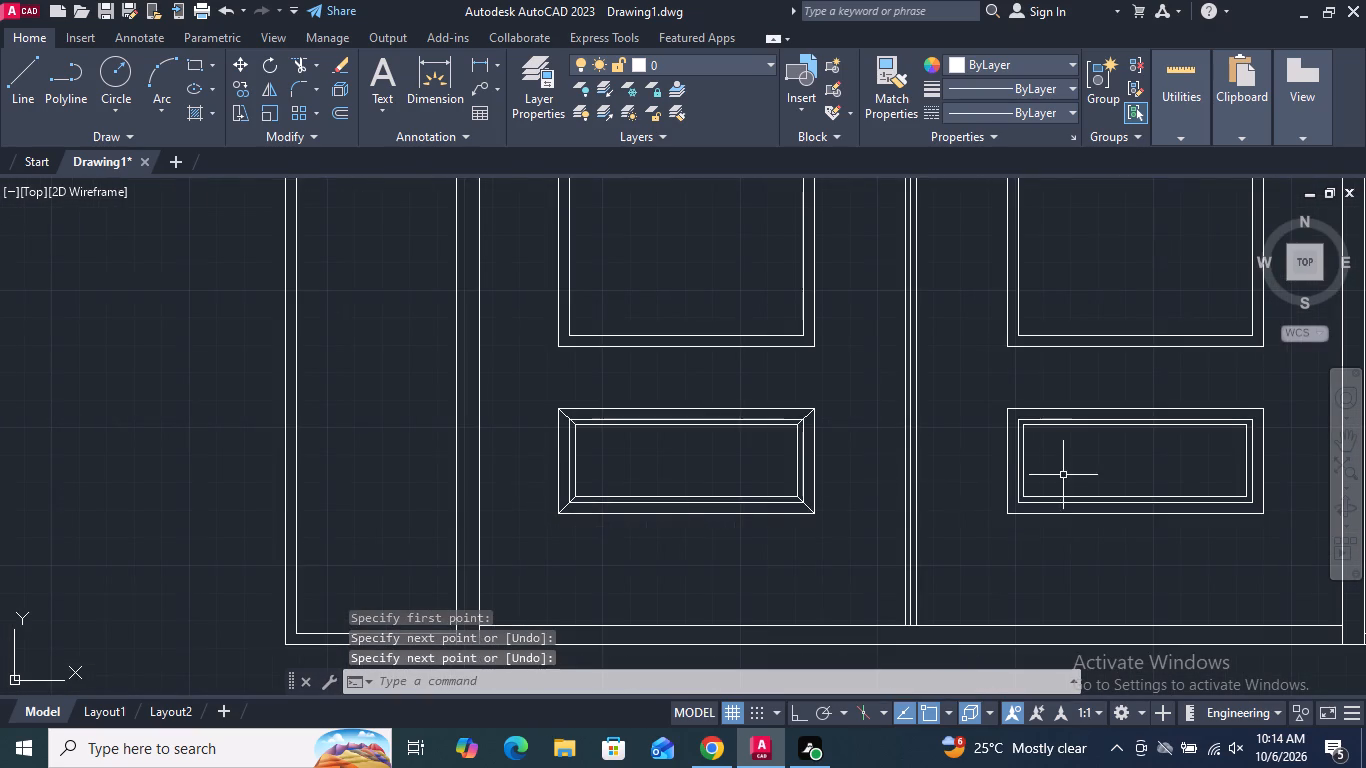
# Draw diagonal lines joining the outer and innermost rectangles at both left-hand corners of the right leaf's lower panel.
pyautogui.scroll(3, 1075, 478)
pyautogui.moveTo(1062, 447); pyautogui.dragTo(883, 479, button='middle')
pyautogui.press('Return')
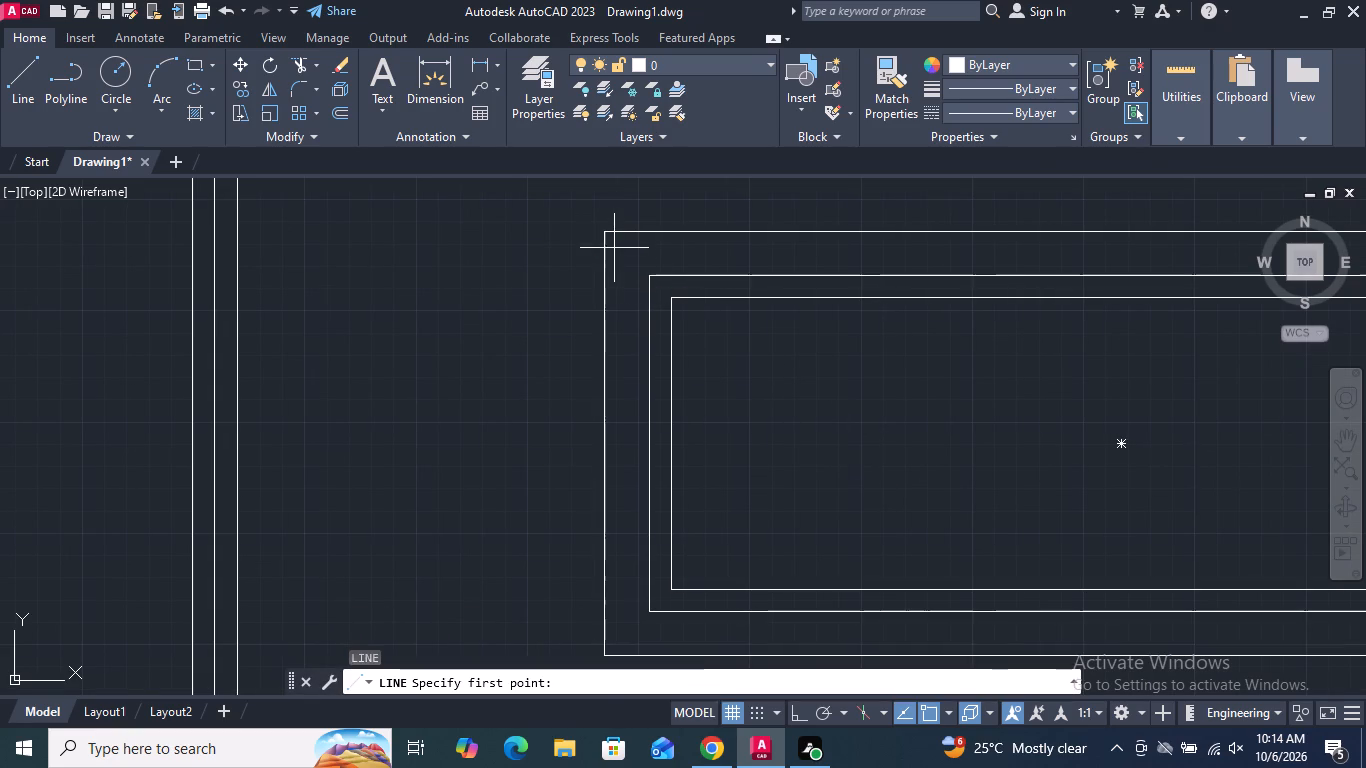
pyautogui.click(606, 233)
pyautogui.click(674, 298)
pyautogui.press('Return')
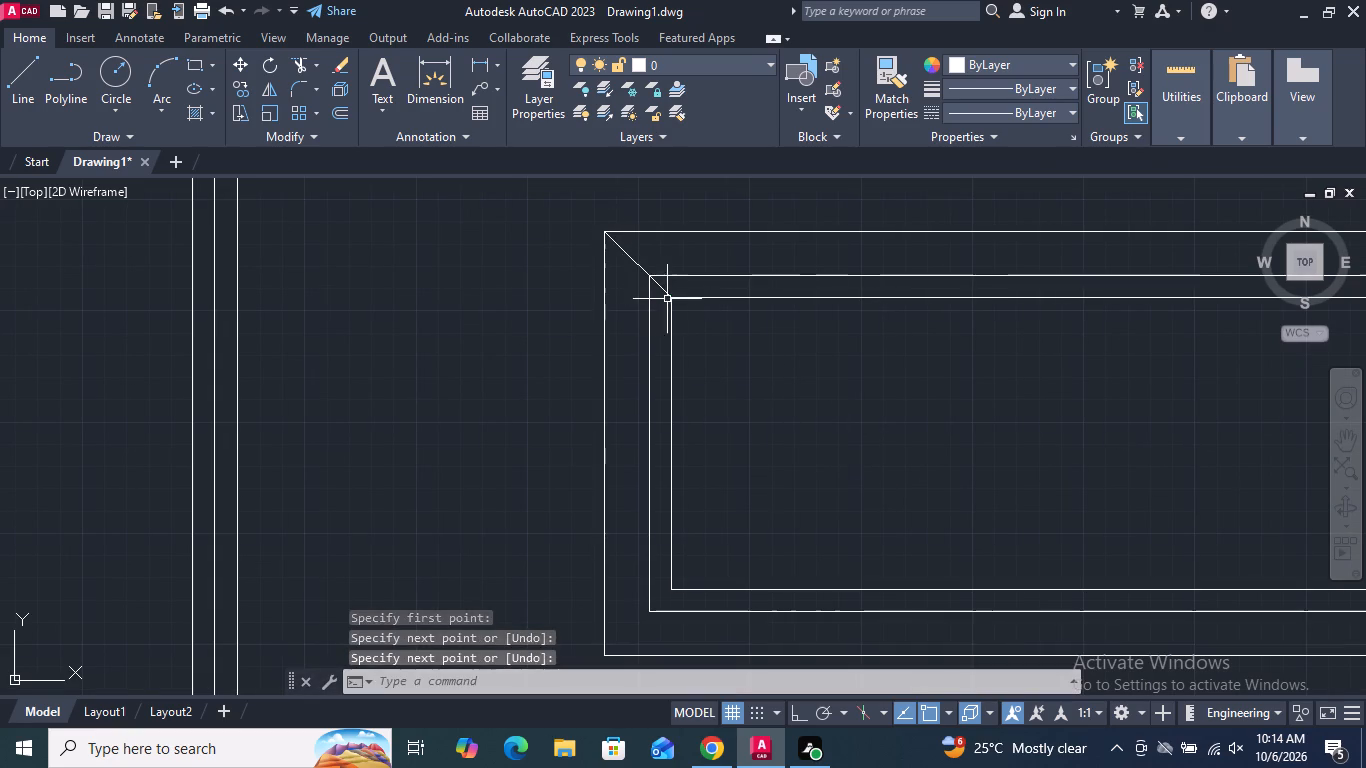
pyautogui.scroll(-3, 659, 303)
pyautogui.scroll(4, 662, 373)
pyautogui.press('Return')
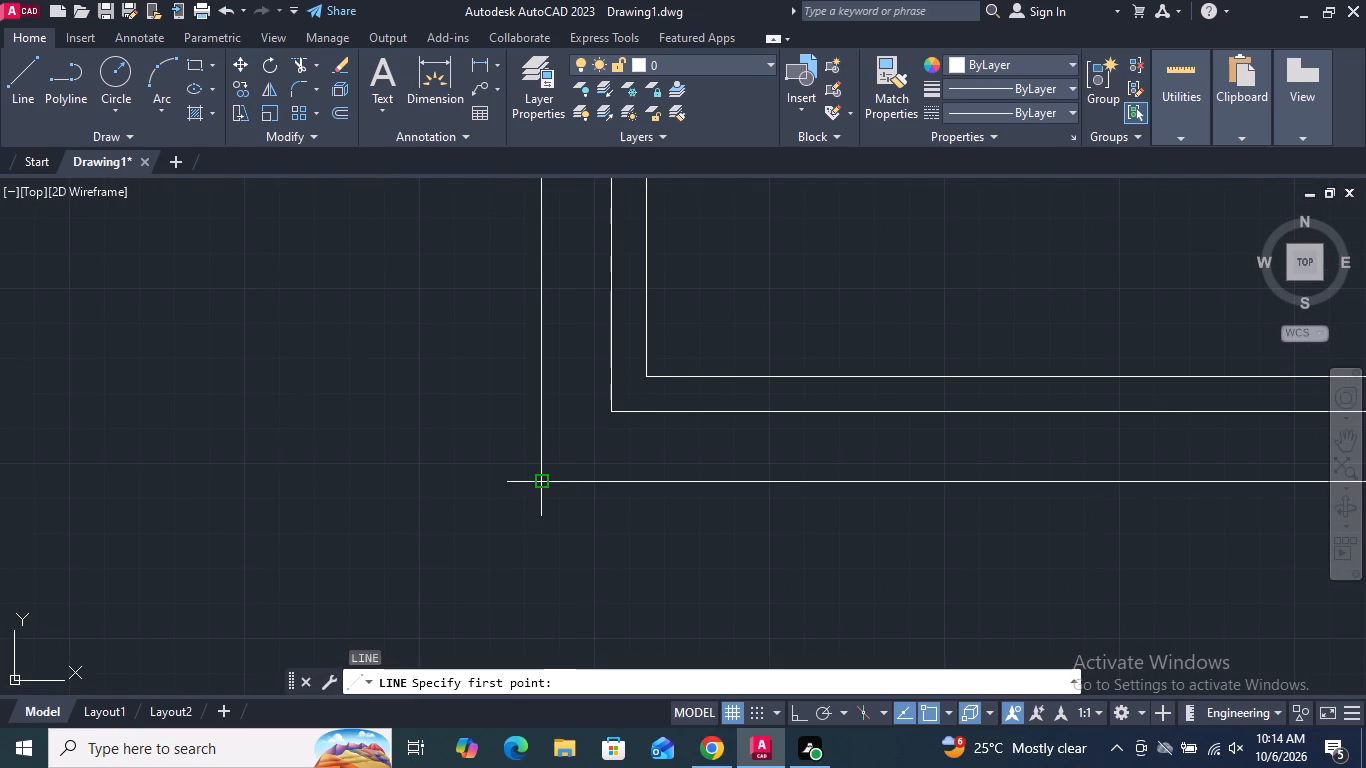
pyautogui.click(536, 481)
pyautogui.click(642, 377)
pyautogui.press('Return')
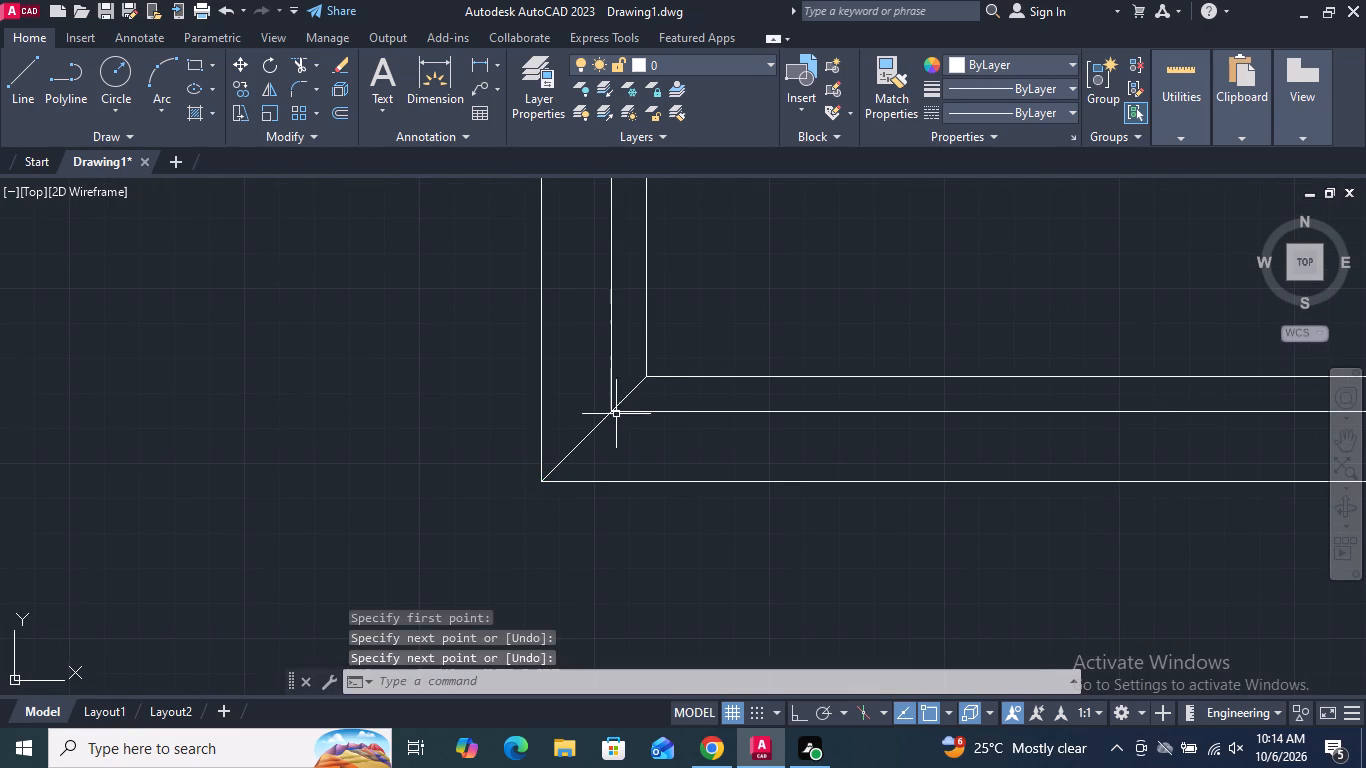
# Draw diagonal lines joining the outer and innermost rectangles at both right-hand corners of the right leaf's lower panel.
pyautogui.scroll(-2, 609, 424)
pyautogui.scroll(2, 1230, 423)
pyautogui.press('Return')
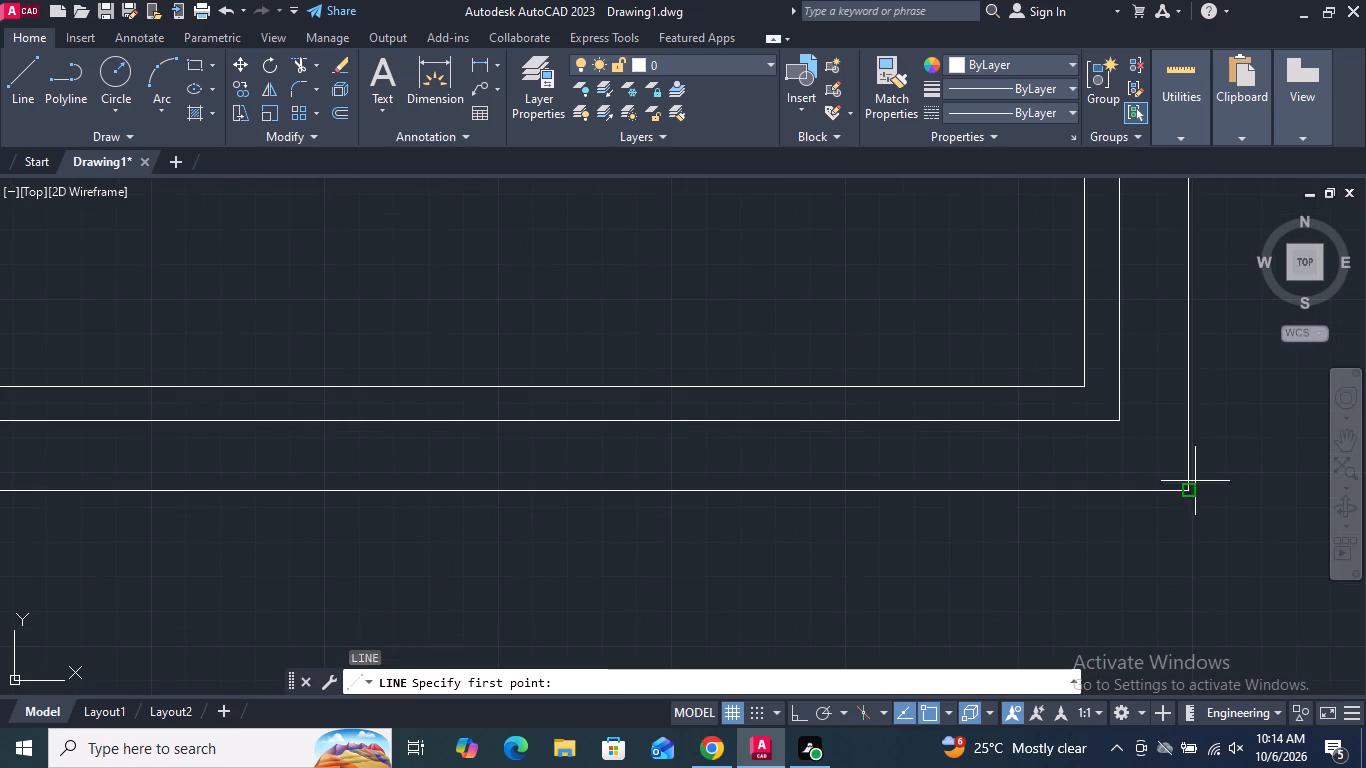
pyautogui.click(1192, 489)
pyautogui.click(1083, 386)
pyautogui.press('Return')
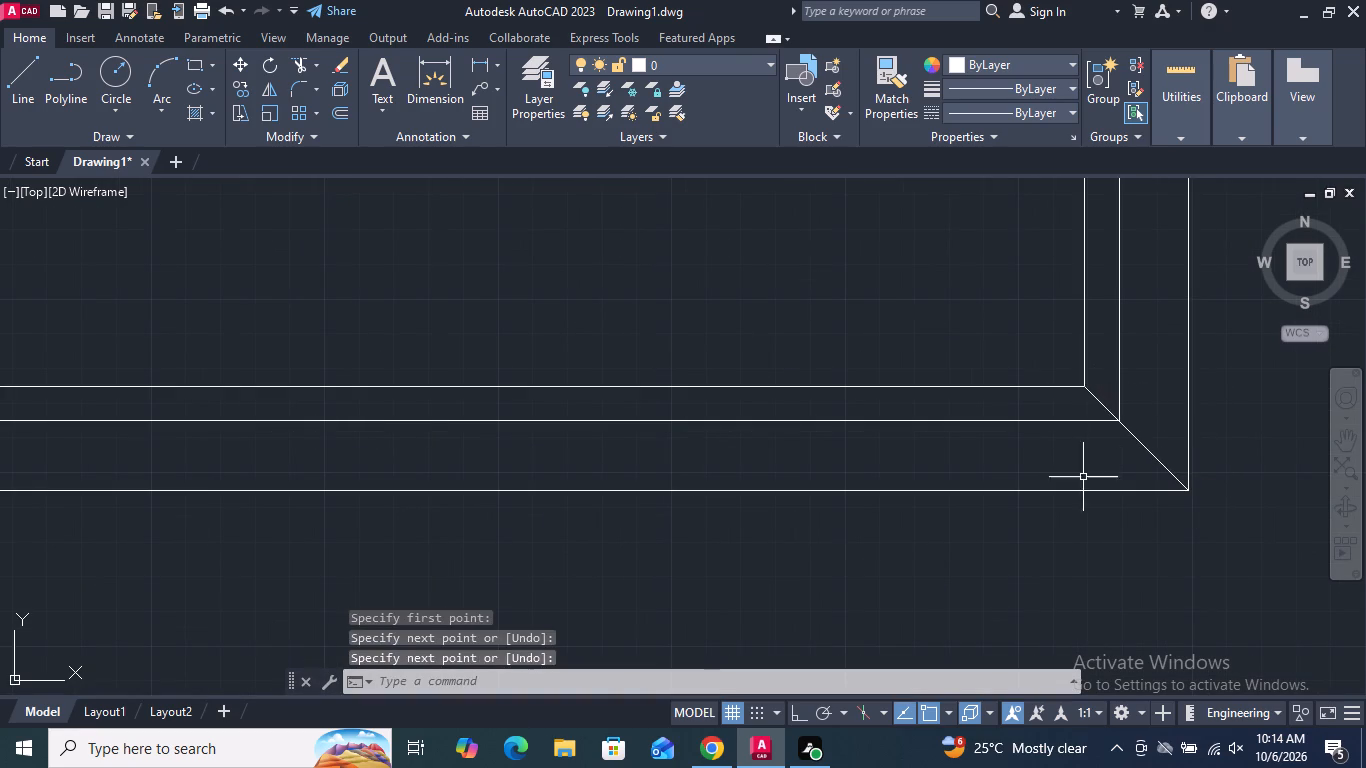
pyautogui.scroll(-2, 1083, 480)
pyautogui.moveTo(1112, 251); pyautogui.dragTo(1110, 308, button='middle')
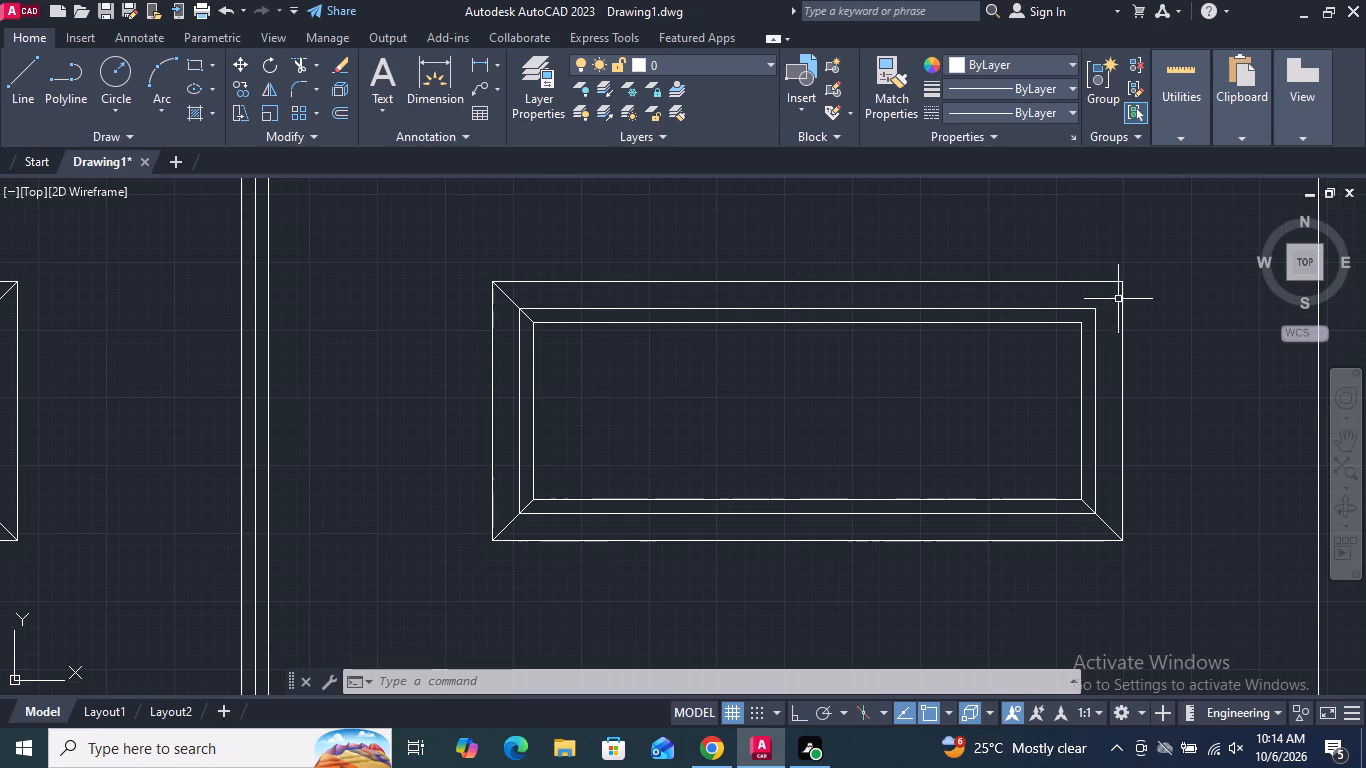
pyautogui.scroll(2, 1123, 290)
pyautogui.press('Return')
pyautogui.moveTo(1112, 275); pyautogui.dragTo(1100, 294)
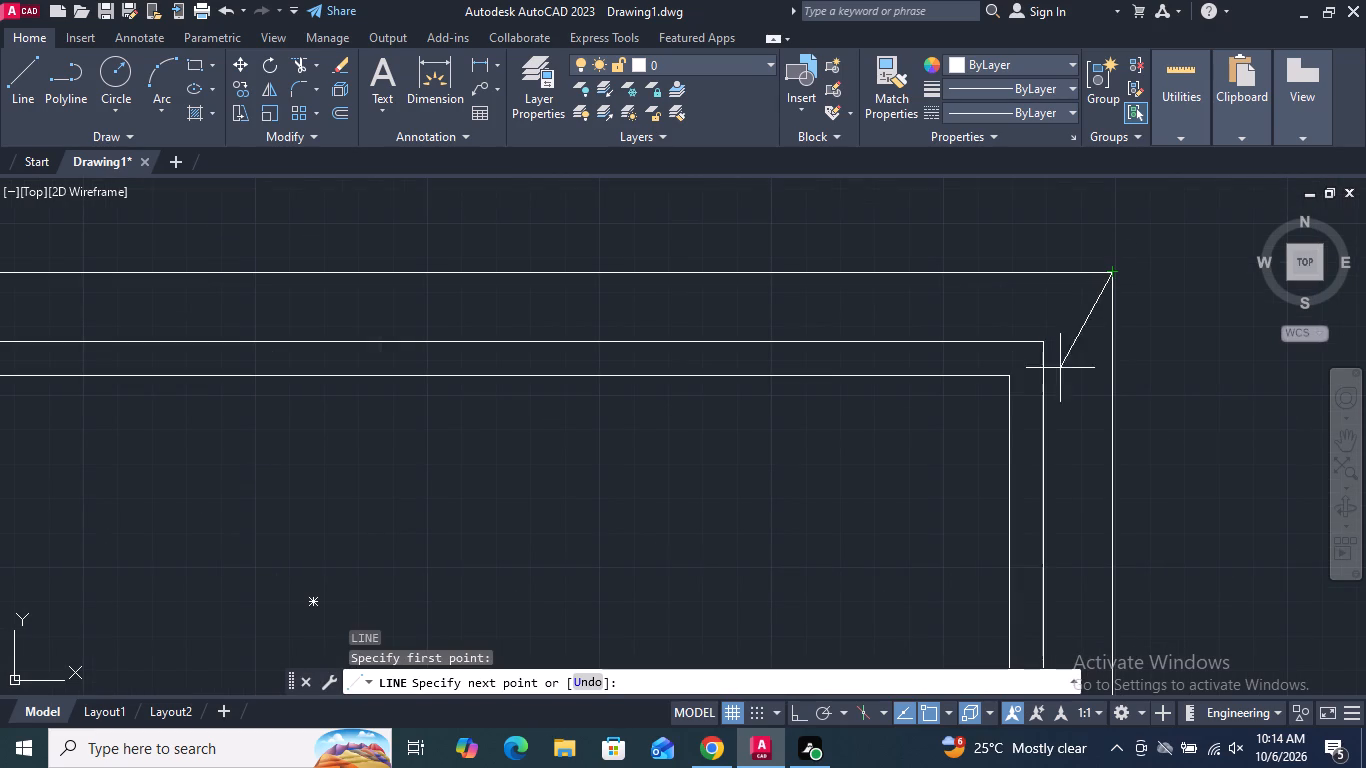
pyautogui.click(1006, 377)
pyautogui.press('Return')
pyautogui.scroll(-3, 1026, 404)
# Draw a horizontal line across the inner rectangle of the left leaf's tall upper panel at about mid-height.
pyautogui.scroll(-2, 1031, 404)
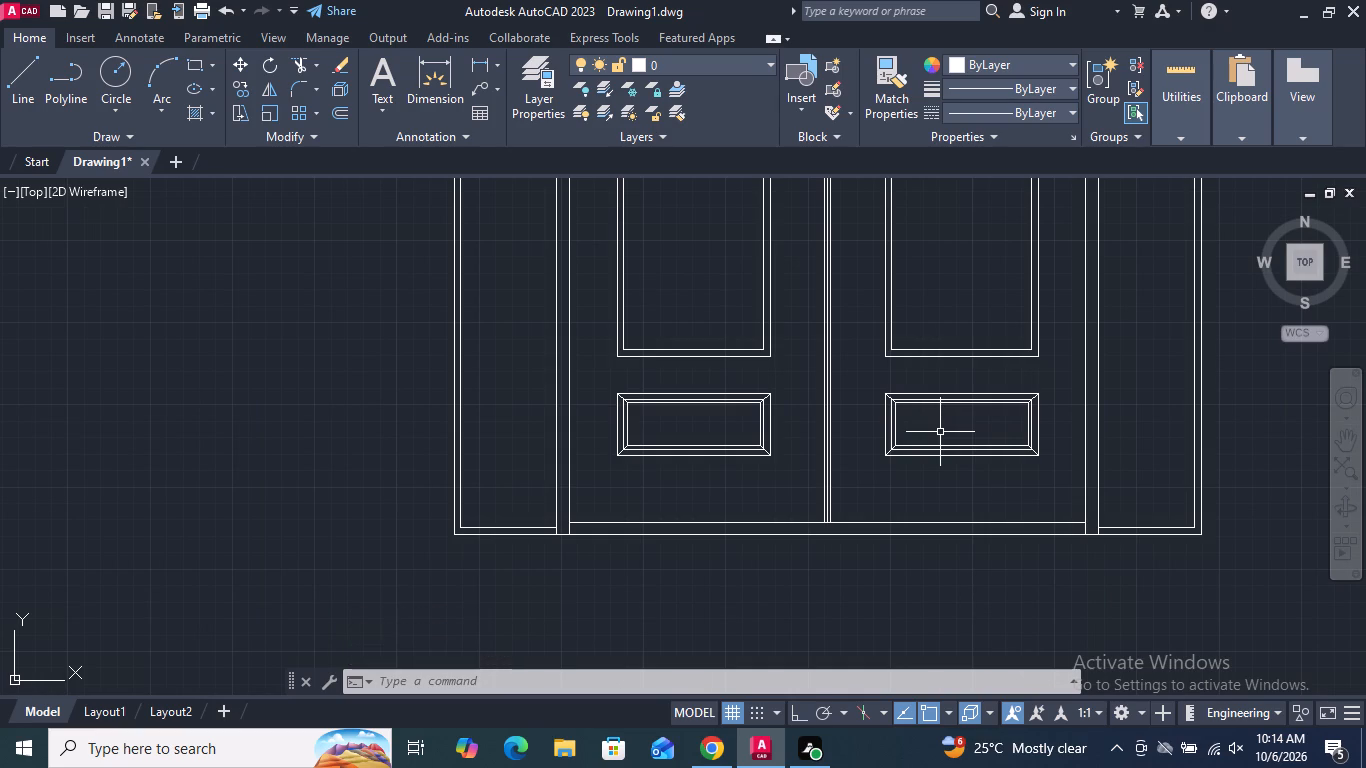
pyautogui.scroll(-2, 930, 454)
pyautogui.moveTo(903, 437); pyautogui.dragTo(809, 453, button='middle')
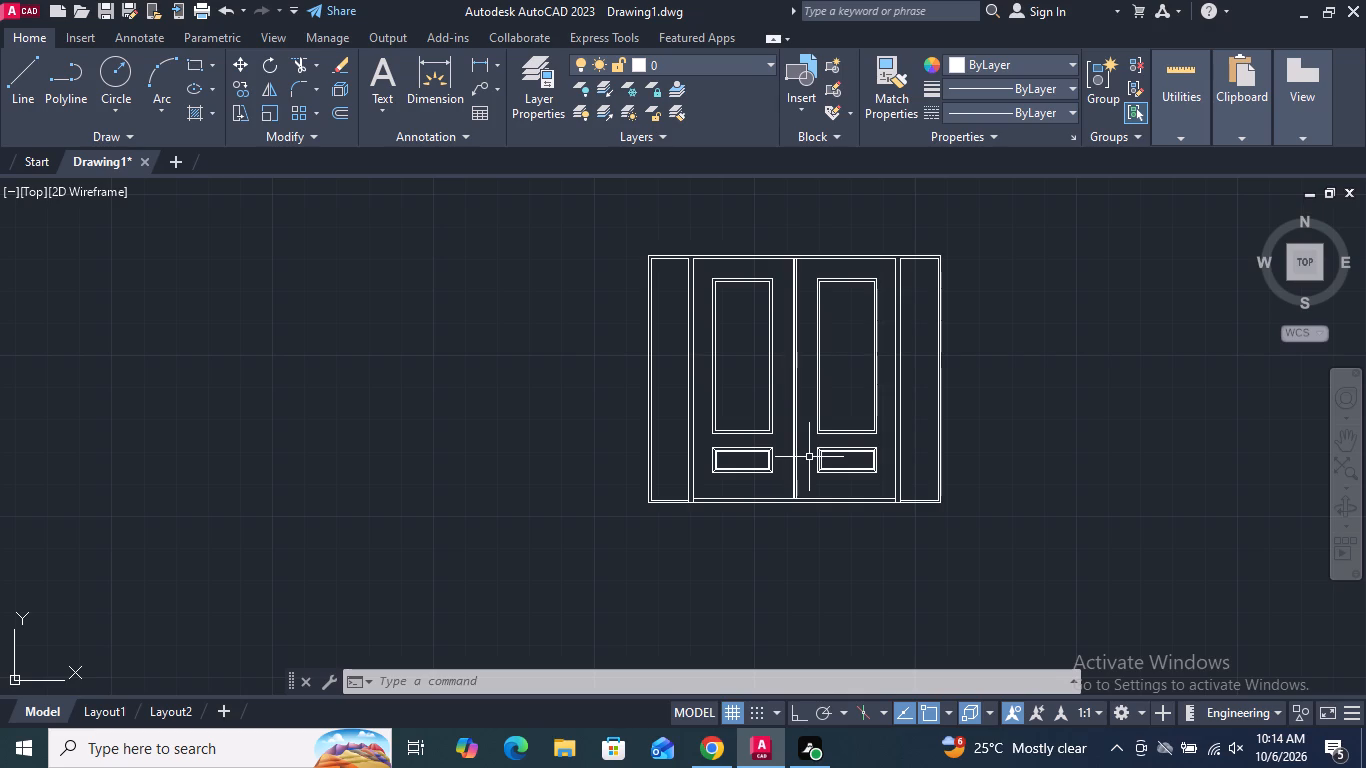
pyautogui.scroll(1, 742, 352)
pyautogui.moveTo(743, 348); pyautogui.dragTo(734, 357, button='middle')
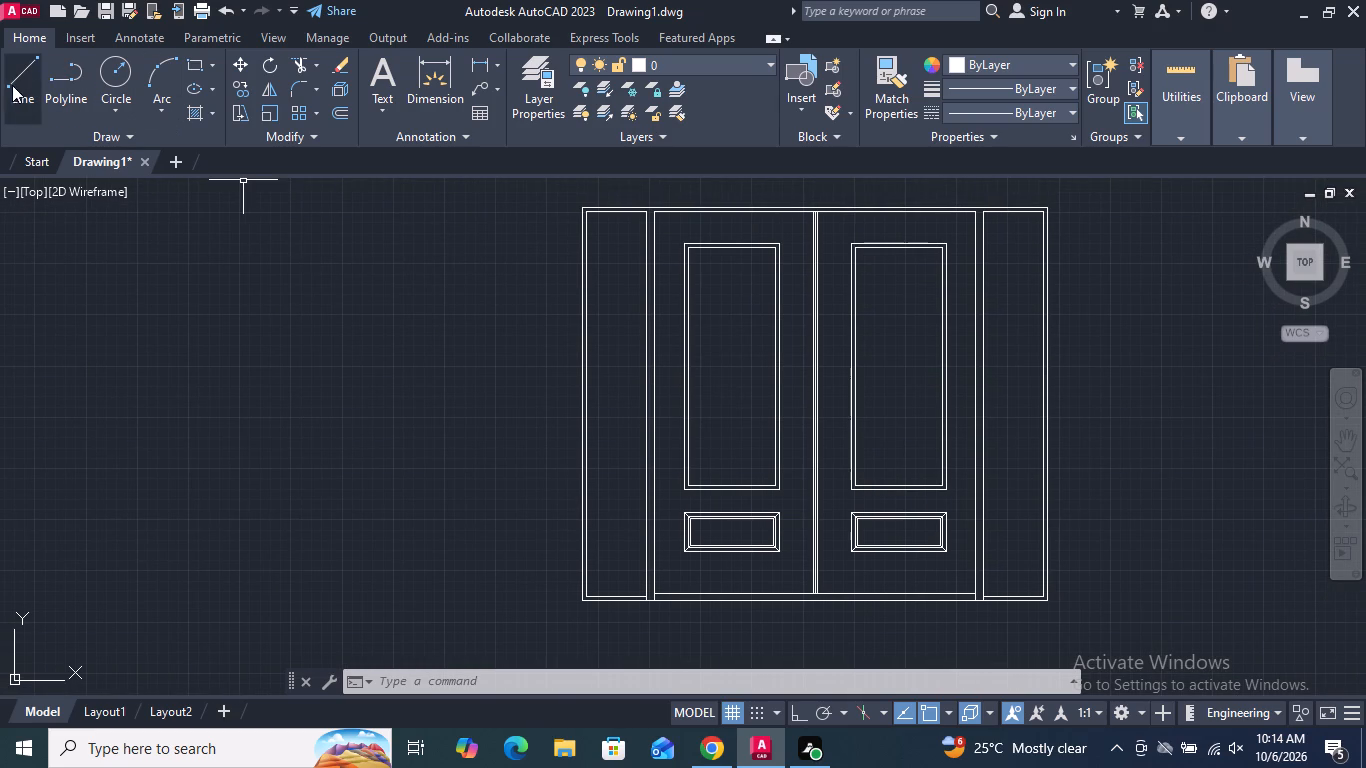
pyautogui.click(8, 76)
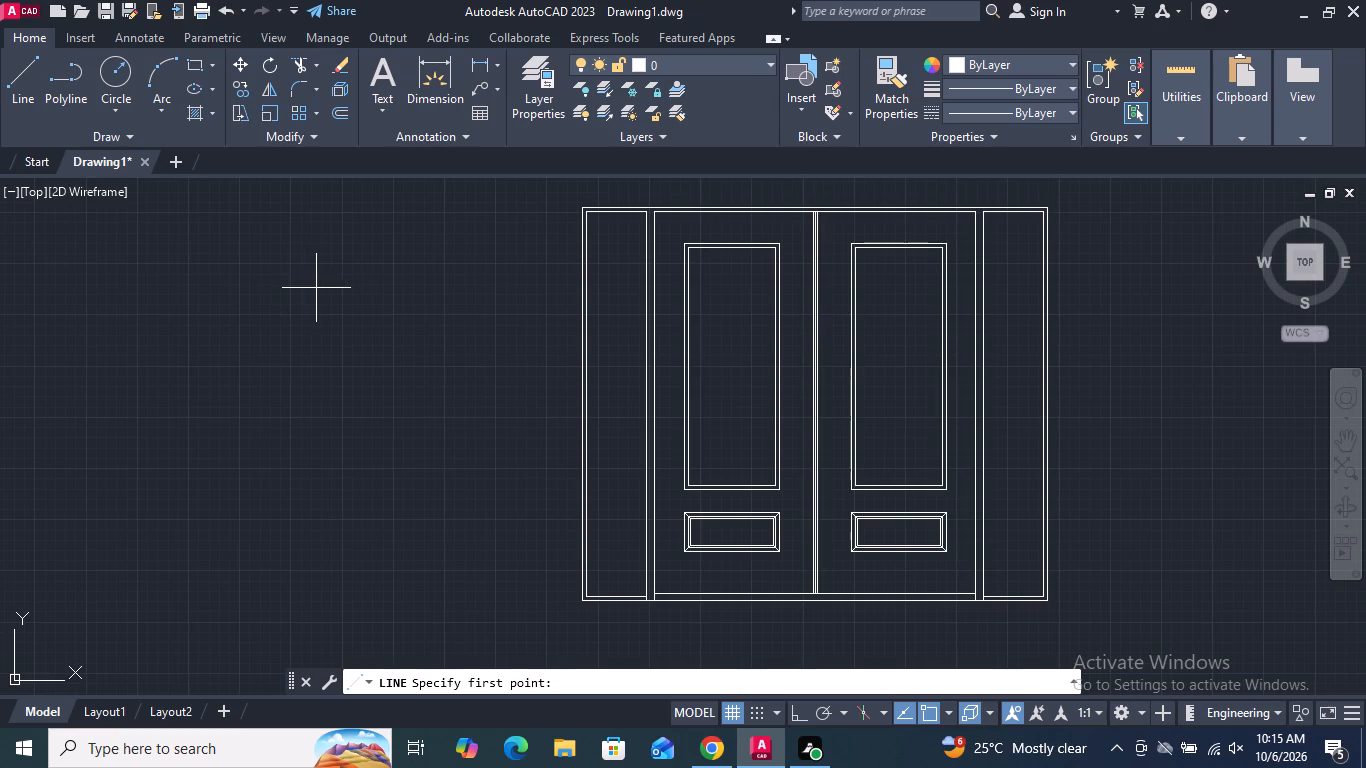
pyautogui.click(691, 370)
pyautogui.scroll(2, 691, 369)
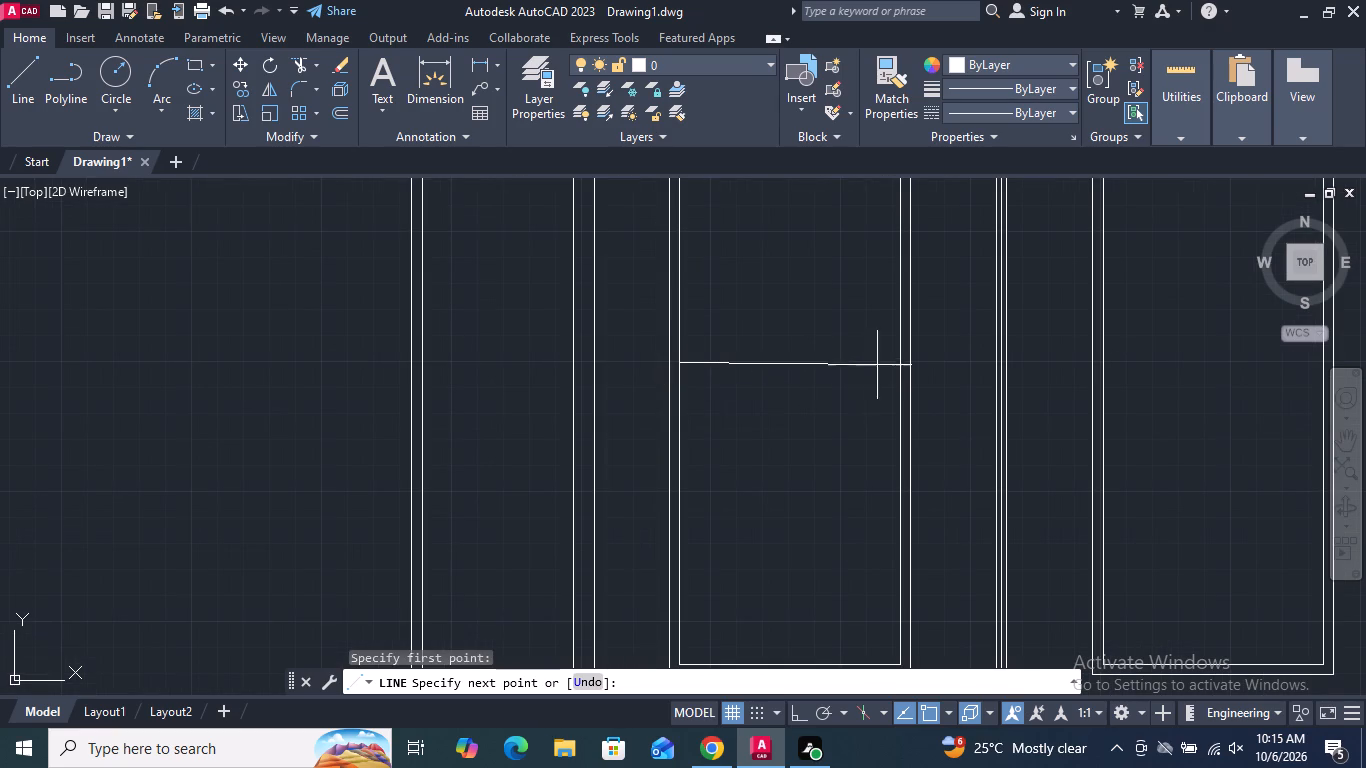
pyautogui.click(900, 357)
pyautogui.press('Return')
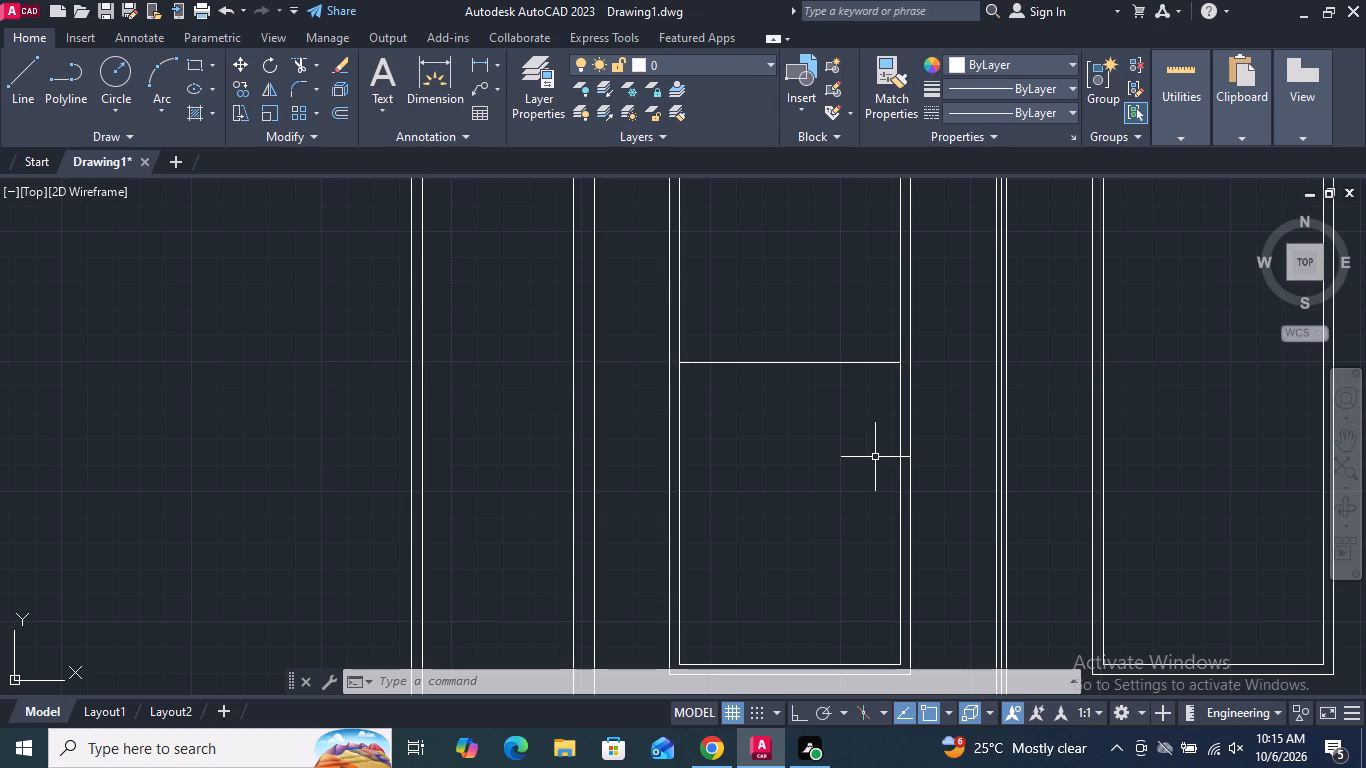
# Copy the horizontal line in the left leaf's upper panel 1/2" downward to form a double-line bar.
pyautogui.scroll(1, 780, 389)
pyautogui.moveTo(776, 379); pyautogui.dragTo(744, 326)
pyautogui.click(726, 296)
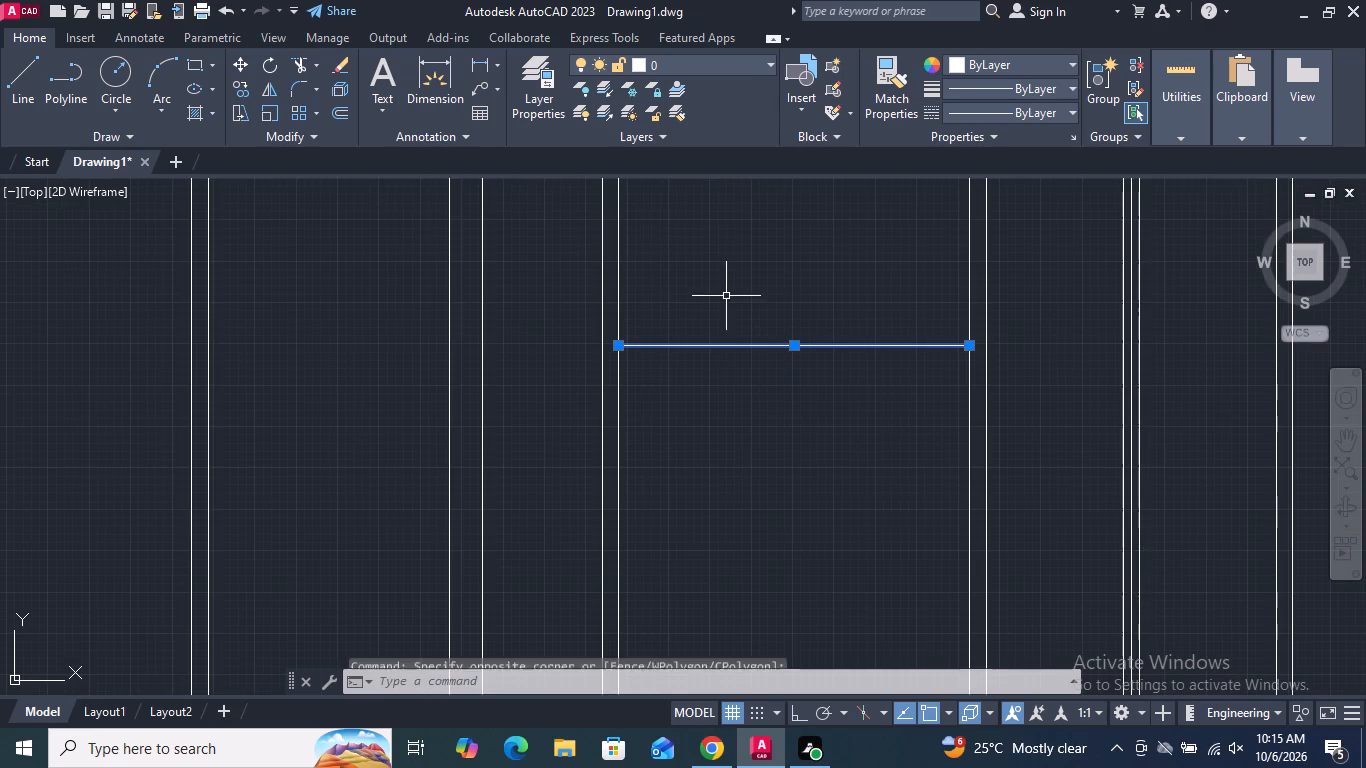
pyautogui.click(242, 87)
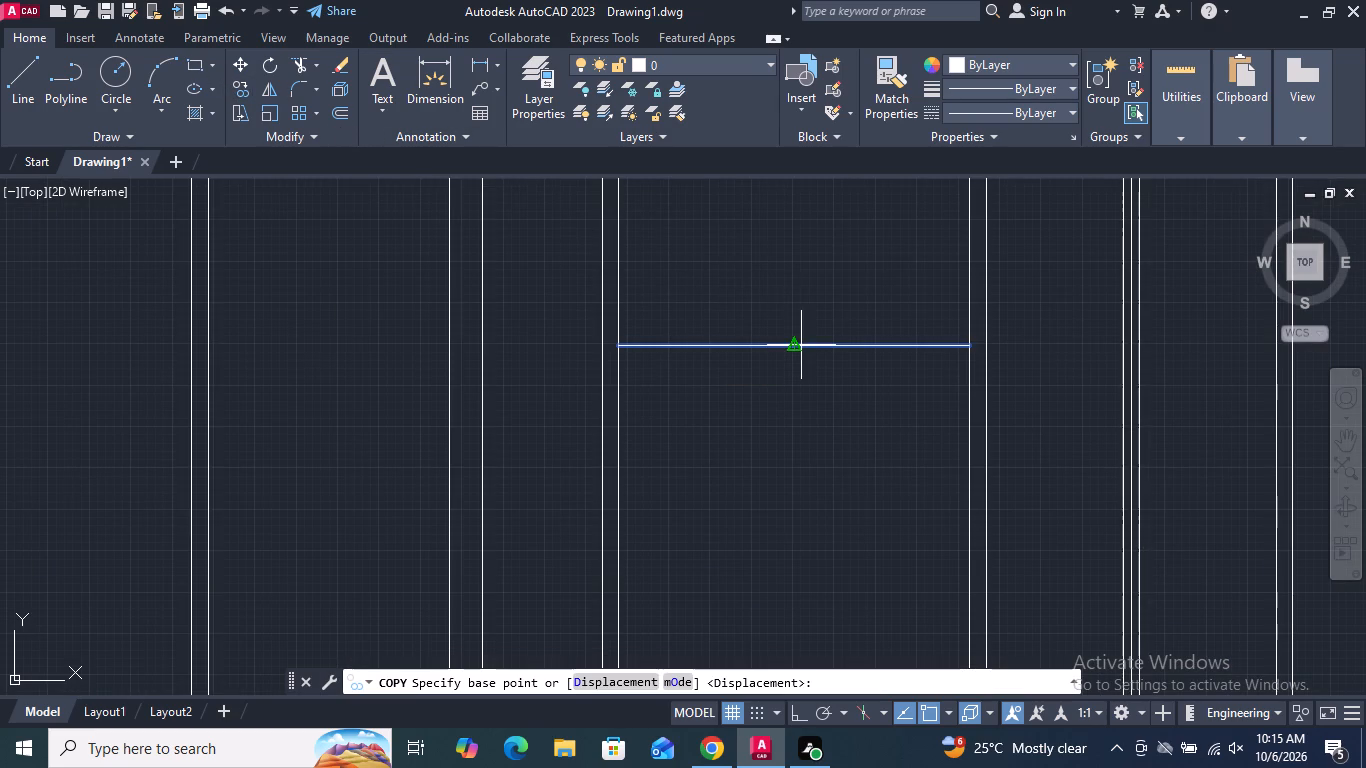
pyautogui.click(792, 345)
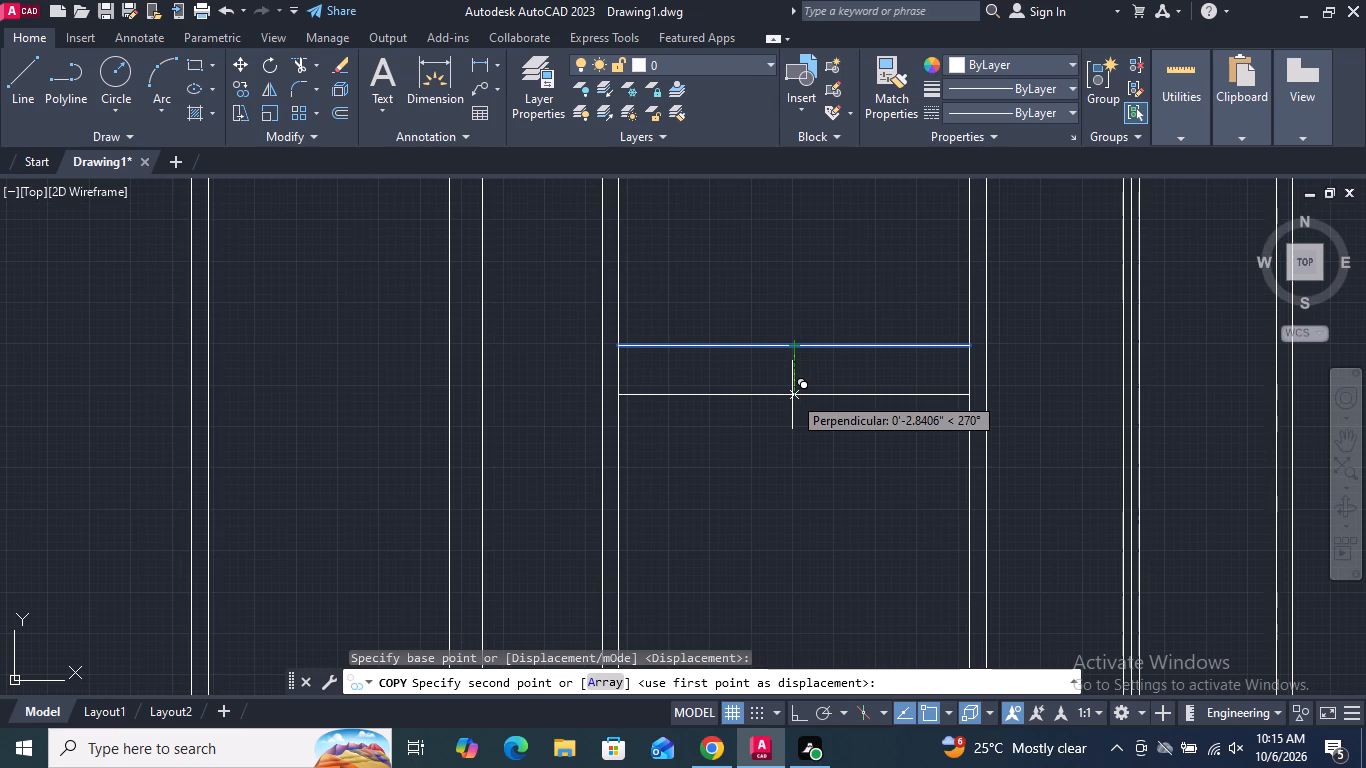
pyautogui.press('1')
pyautogui.press('/')
pyautogui.write('2"')
pyautogui.press('Return')
pyautogui.press('Return')
pyautogui.scroll(-1, 792, 397)
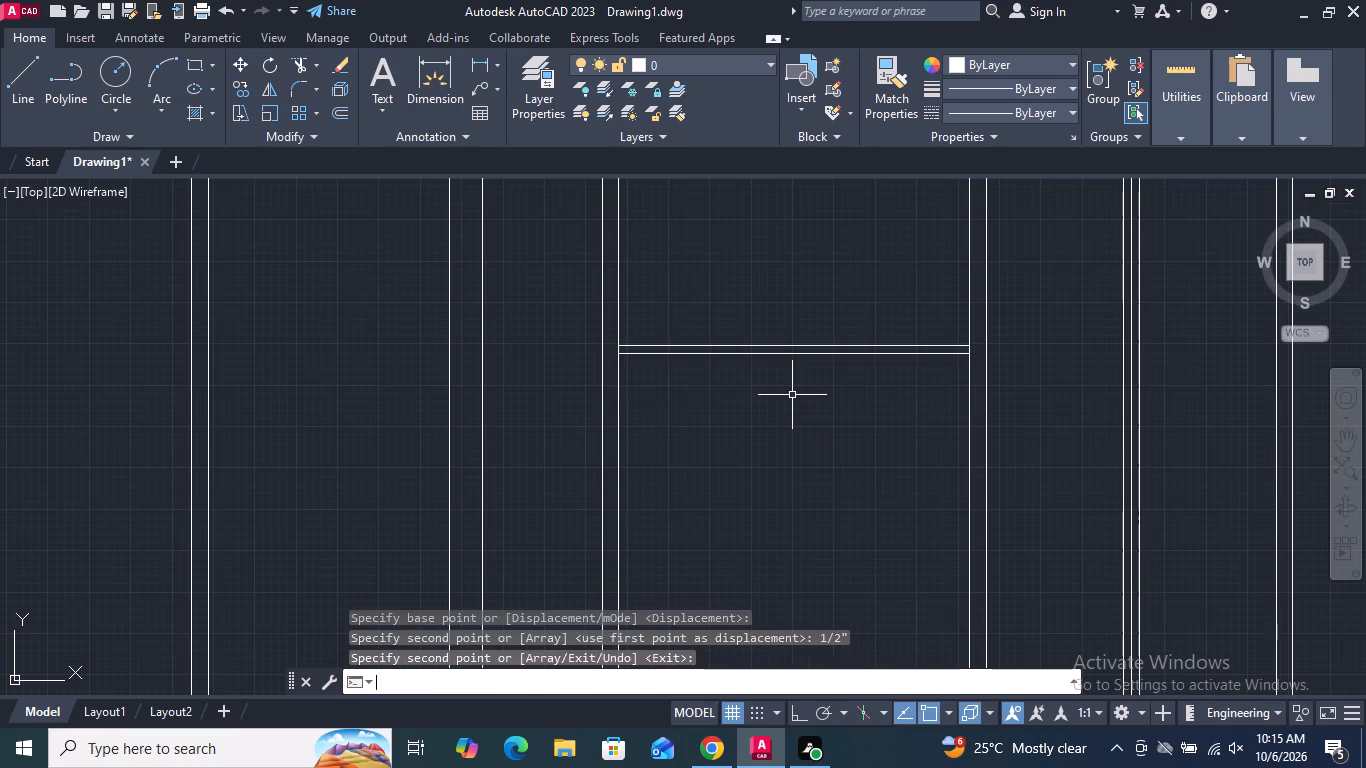
# Copy the double-line bar to a higher position in the left leaf's upper panel, and turn Ortho on for further copies.
pyautogui.scroll(-1, 792, 397)
pyautogui.click(792, 399)
pyautogui.click(780, 364)
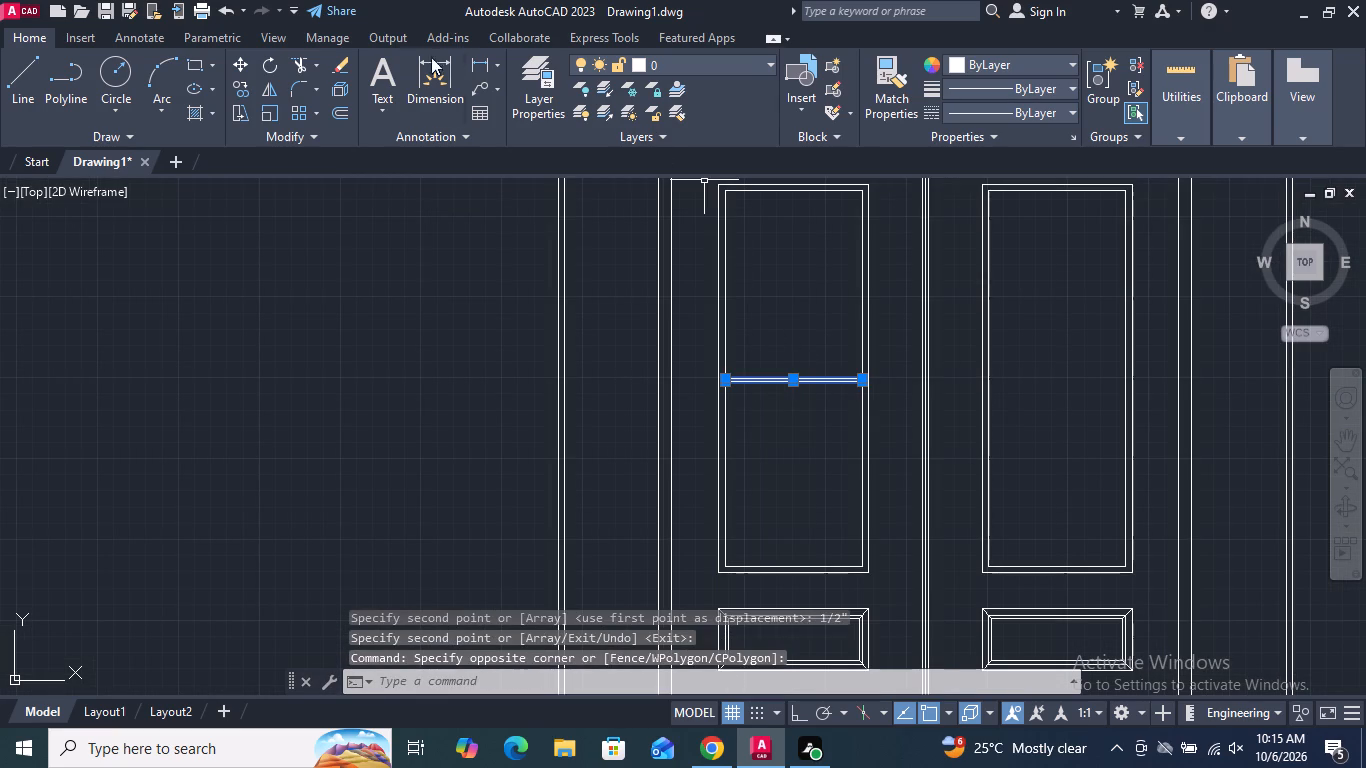
pyautogui.click(239, 92)
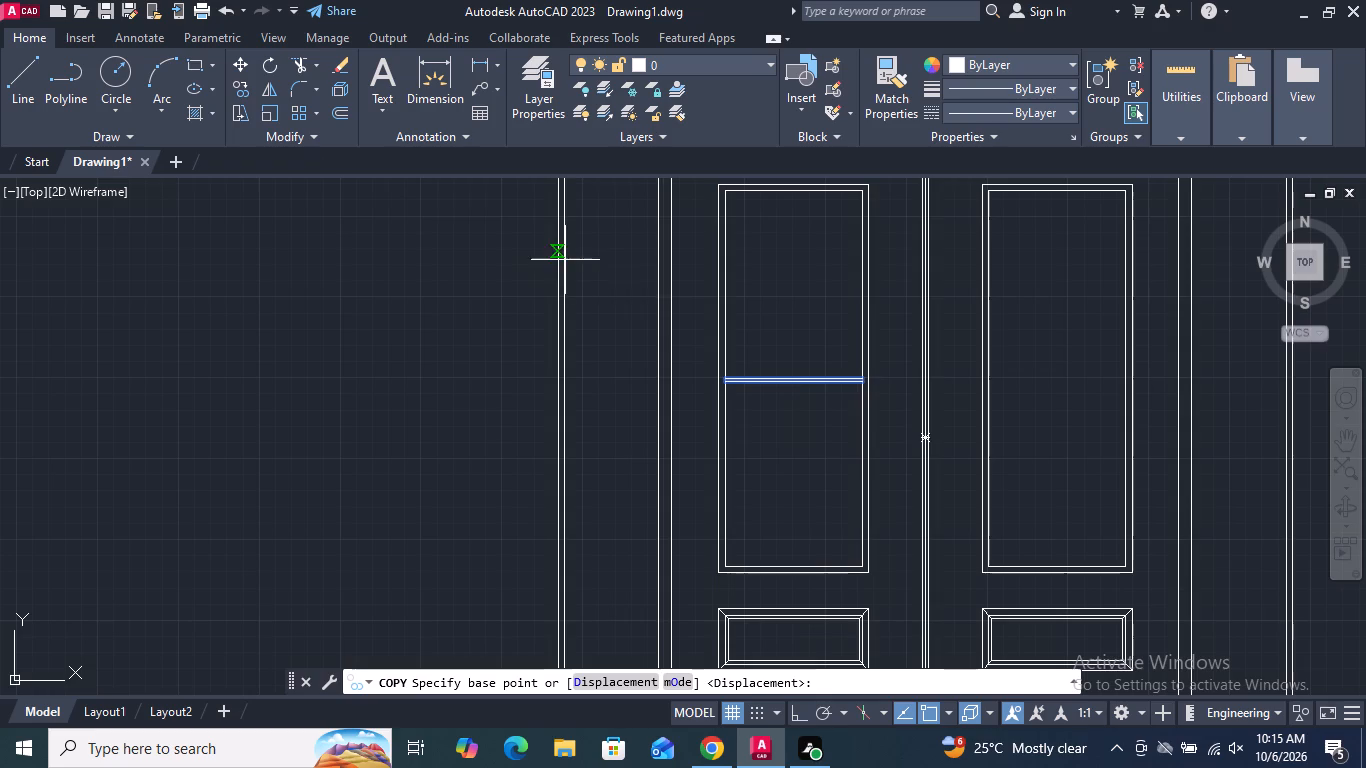
pyautogui.scroll(2, 726, 371)
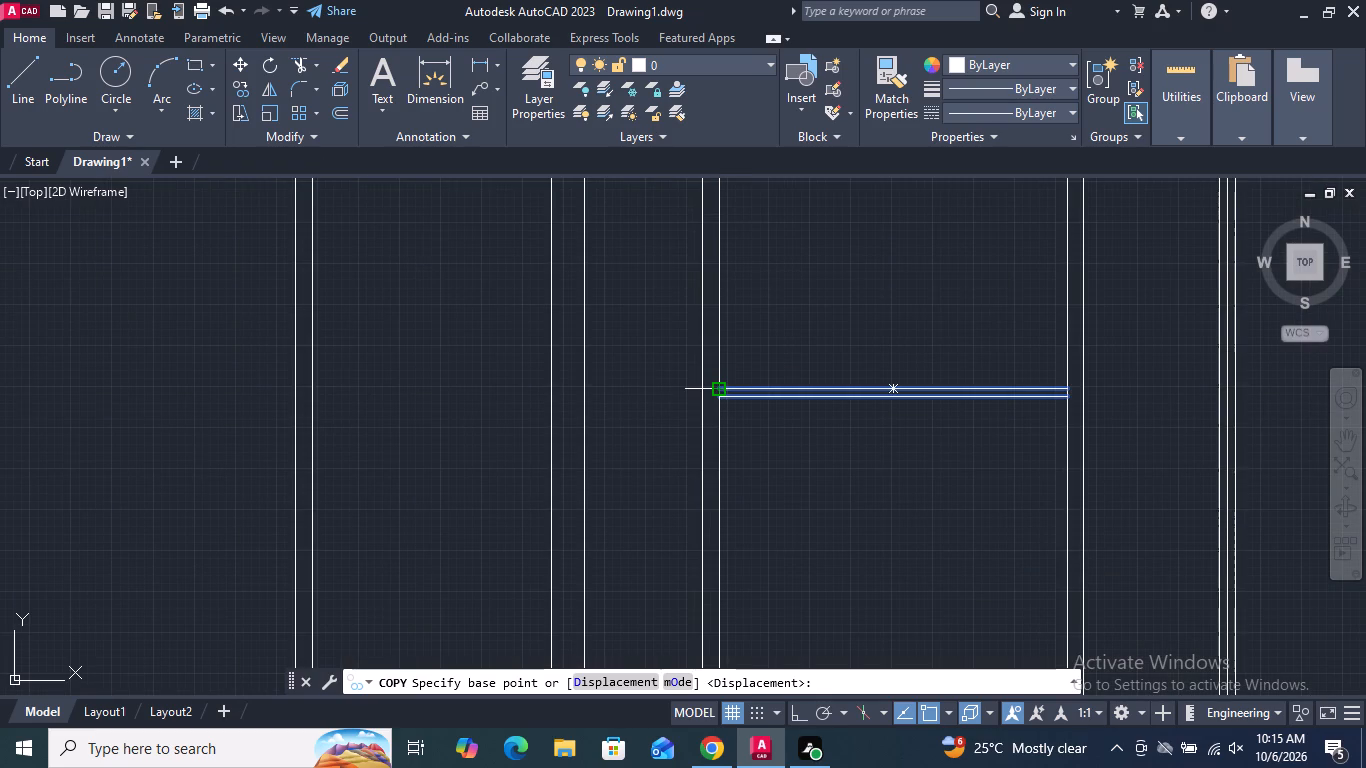
pyautogui.click(722, 387)
pyautogui.scroll(-3, 722, 387)
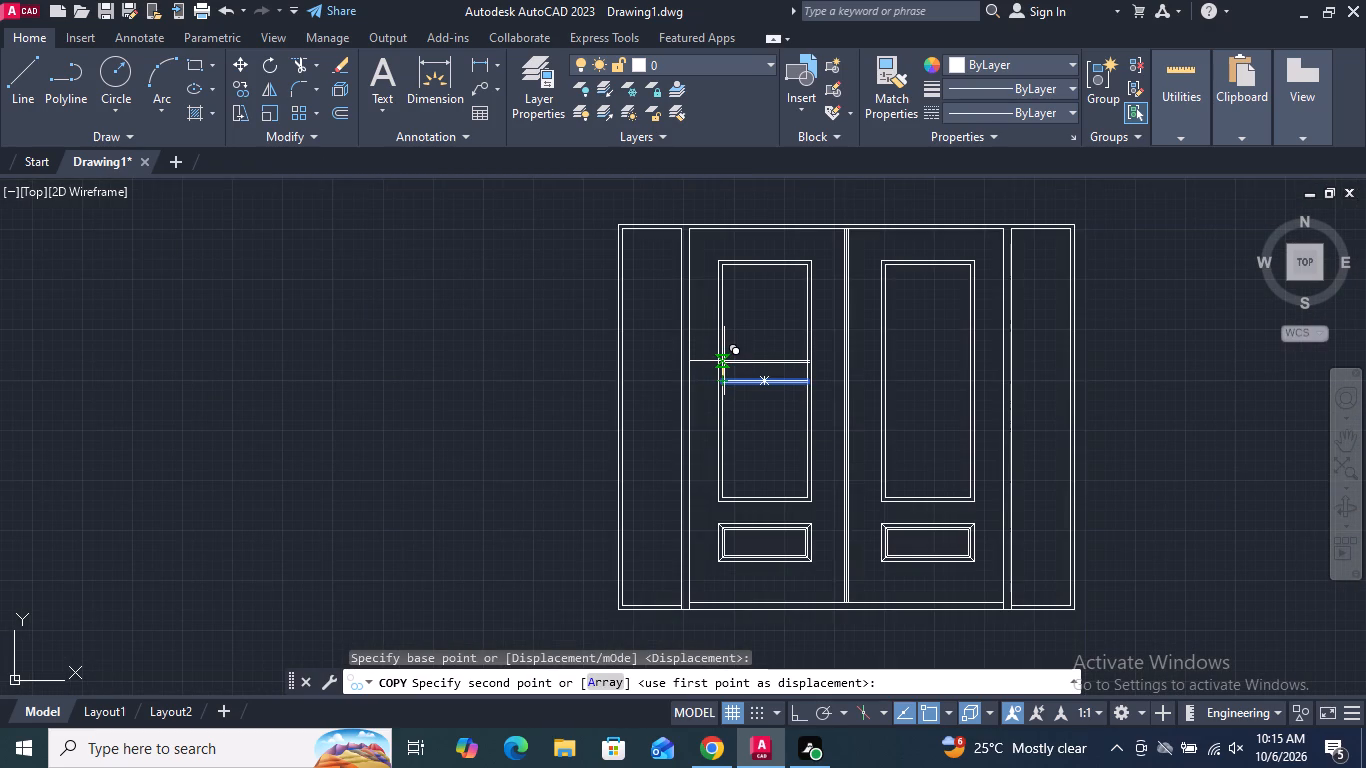
pyautogui.click(725, 355)
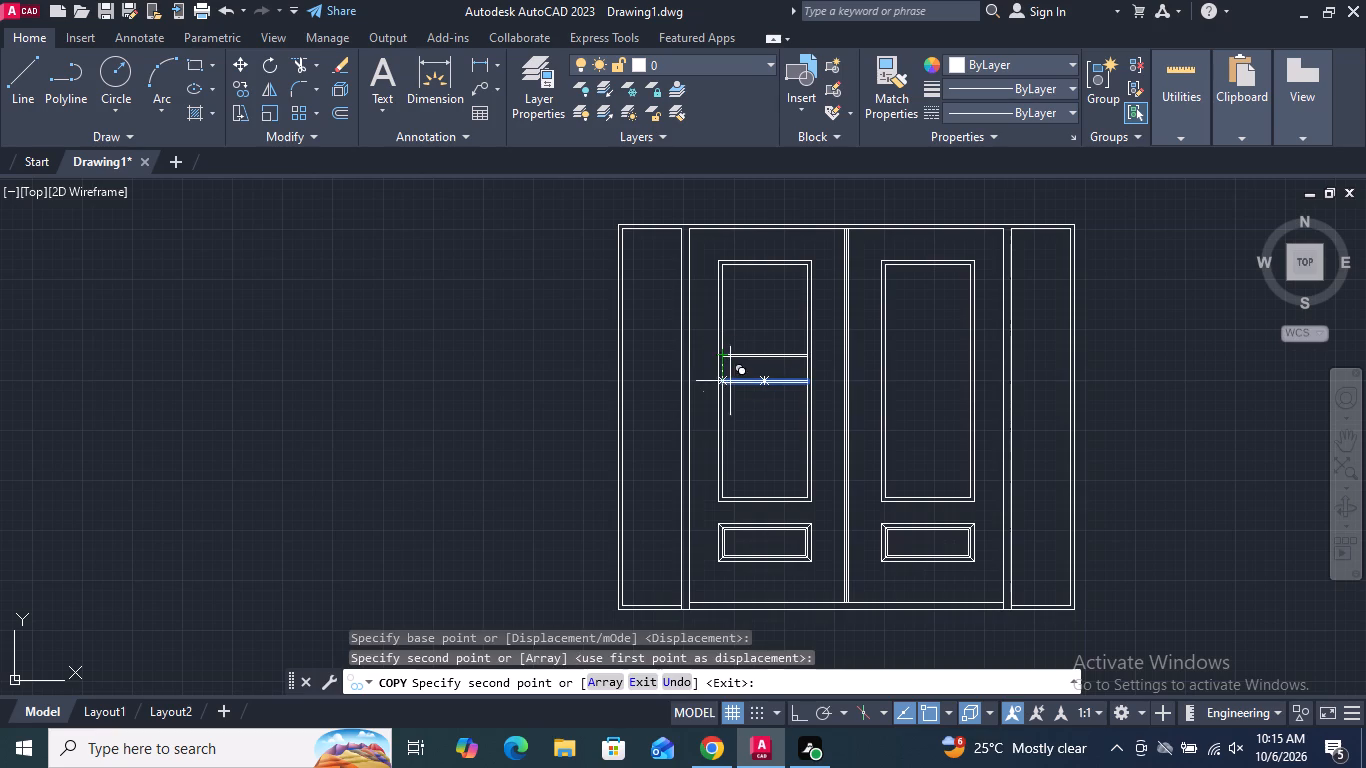
pyautogui.scroll(2, 744, 403)
pyautogui.scroll(-1, 702, 468)
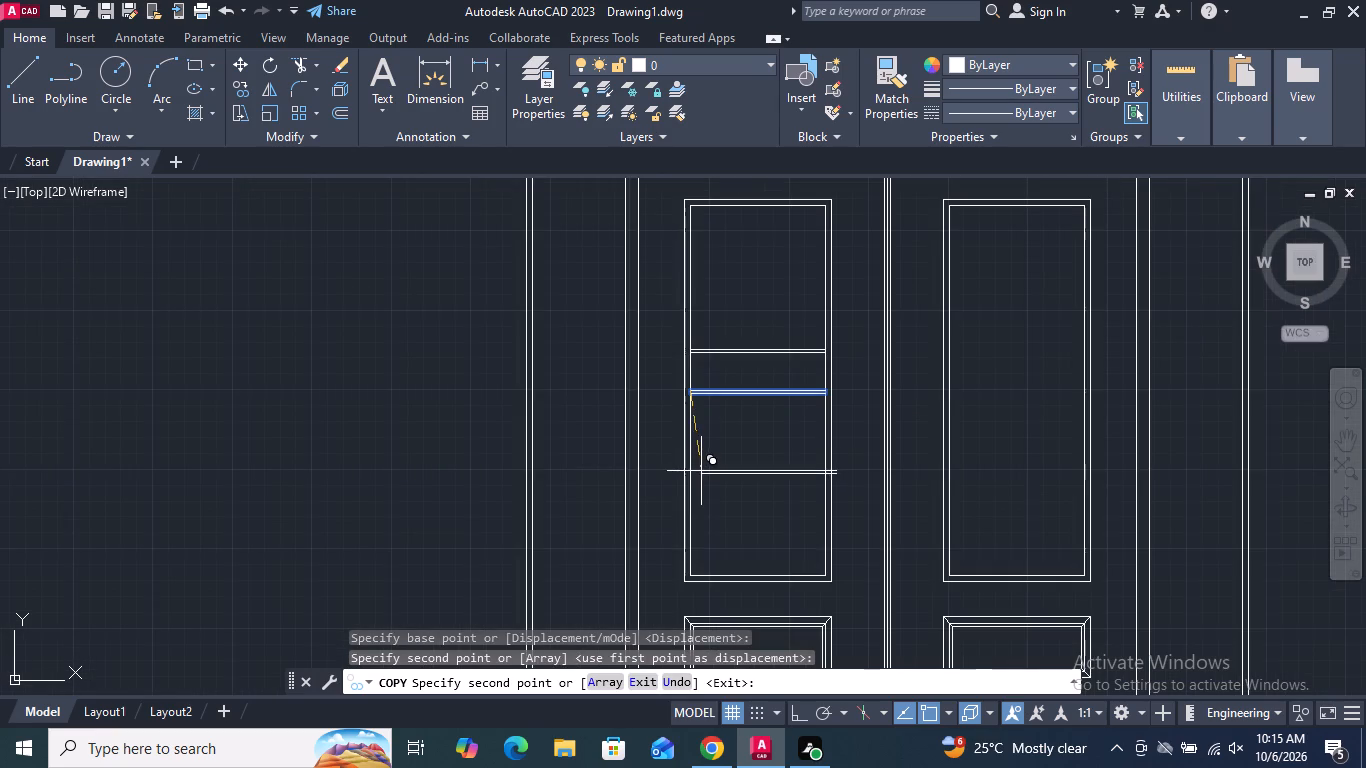
pyautogui.click(797, 717)
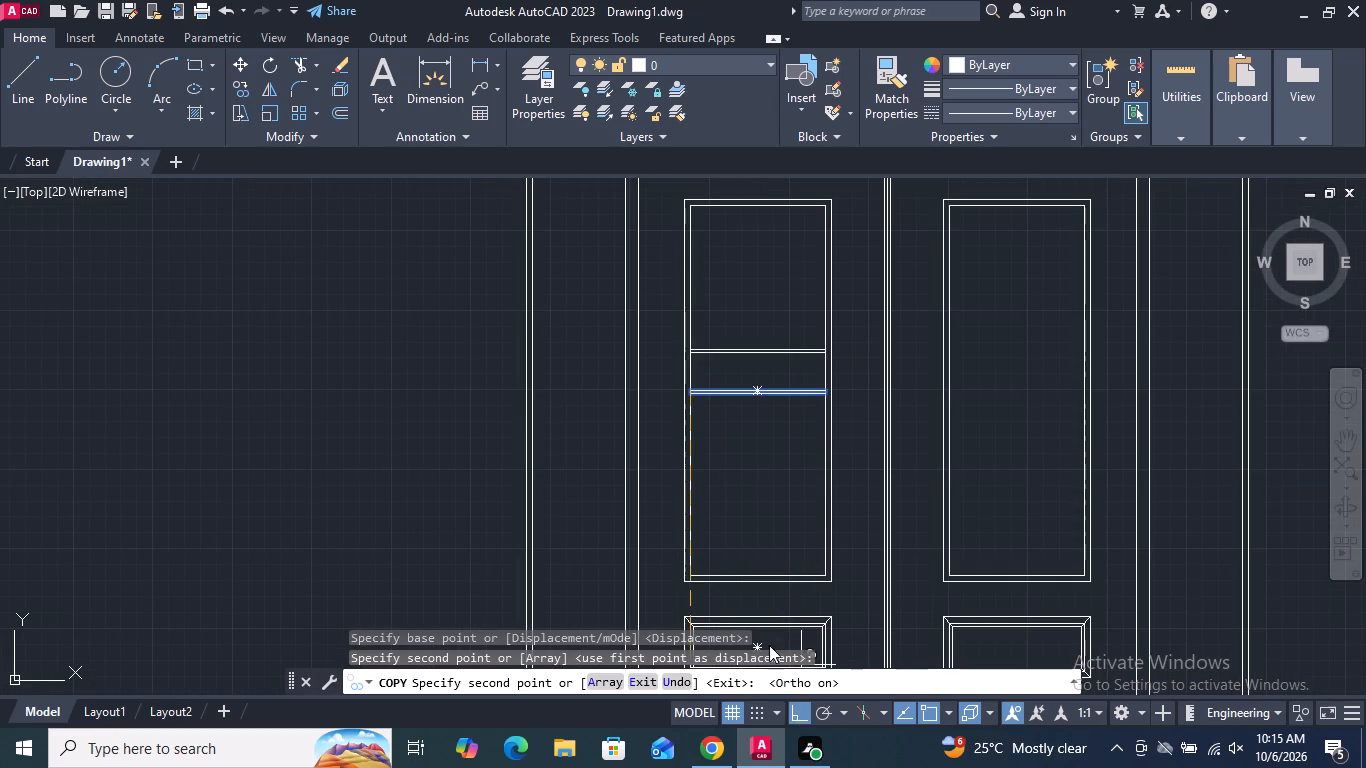
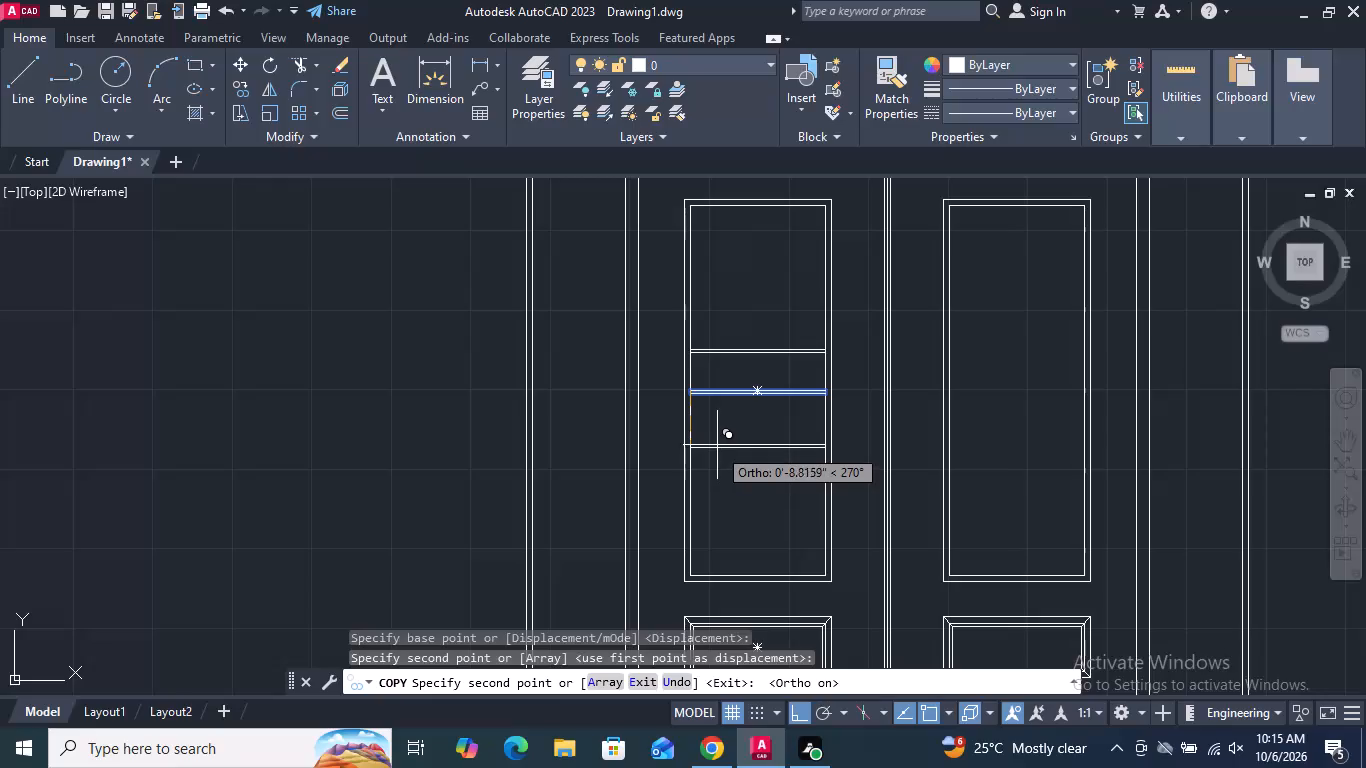
# Place two more copies of the double-line bar in the left leaf's upper panel, one below the middle and one nearer the top.
pyautogui.click(717, 445)
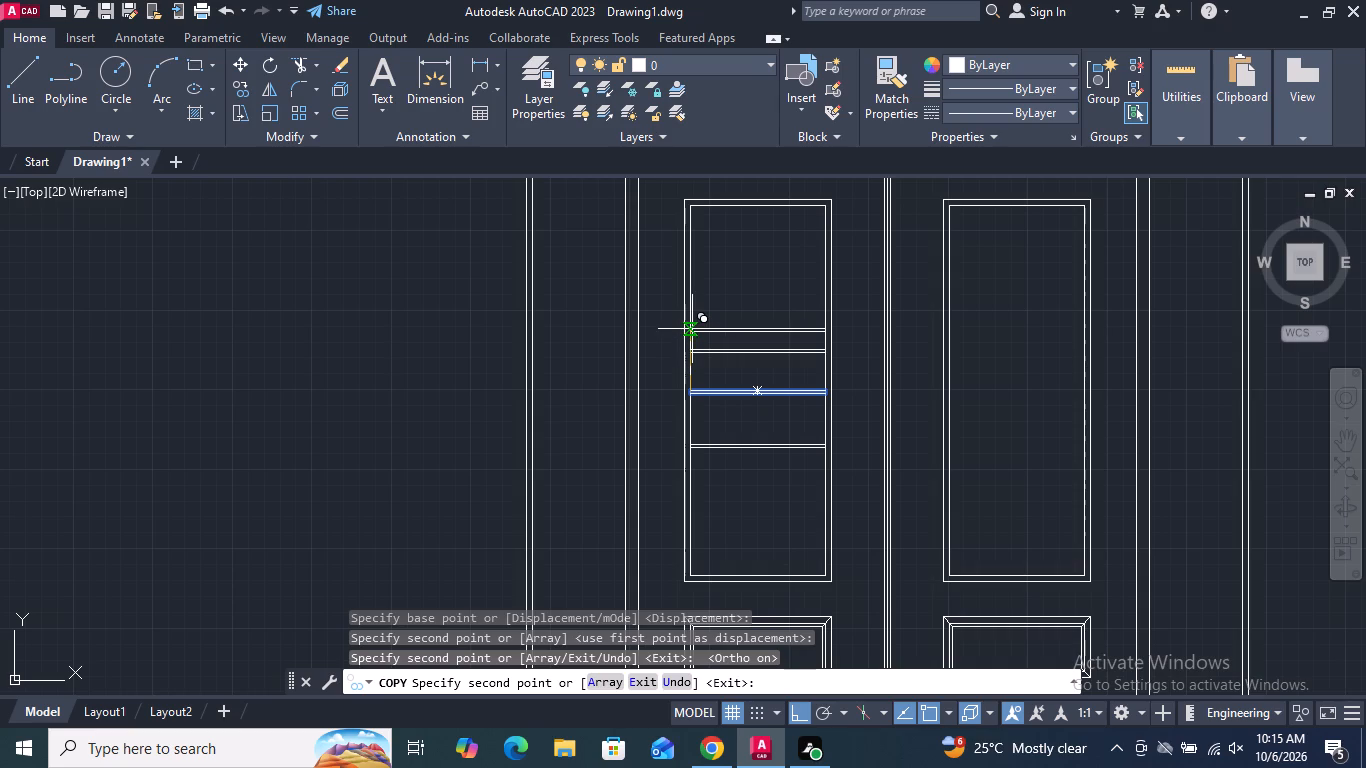
pyautogui.click(692, 329)
pyautogui.press('Escape')
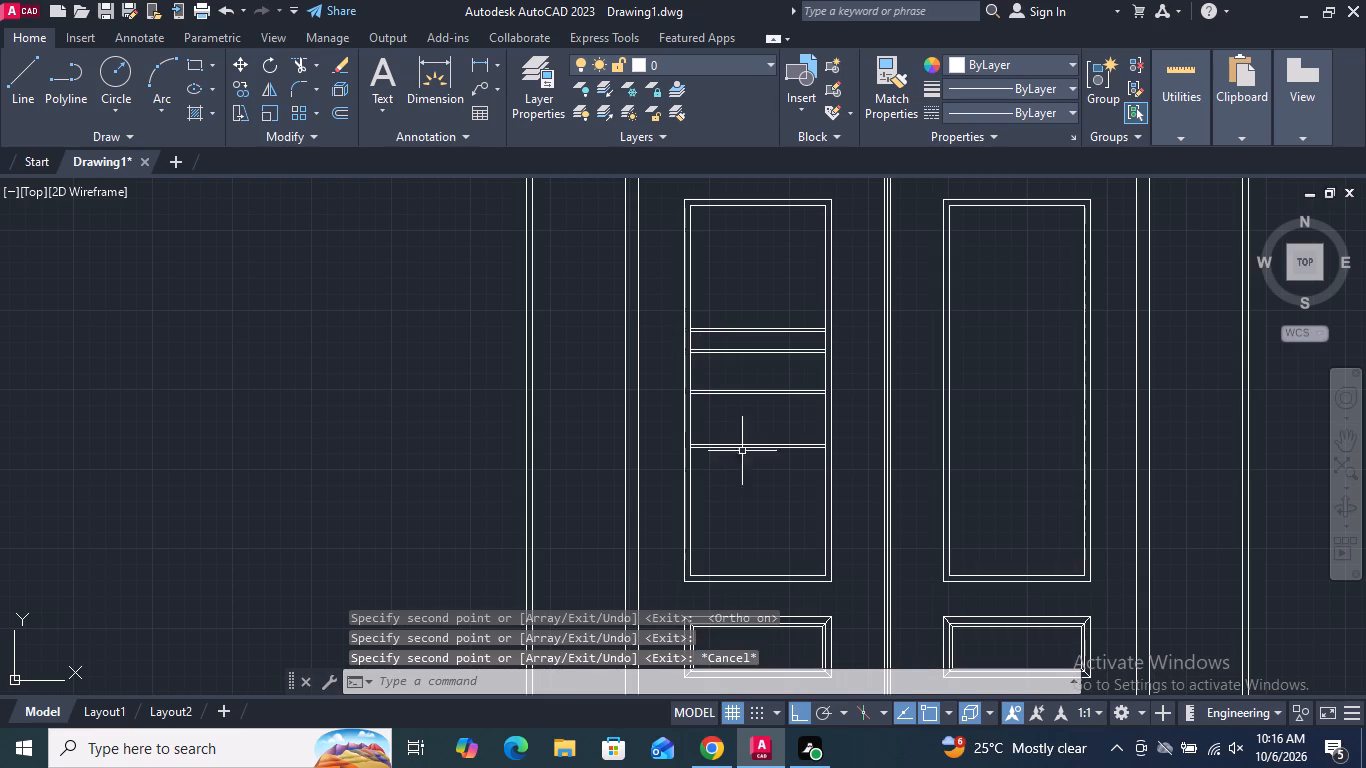
# Delete the two inner double-line bars in the left leaf's upper panel, keeping only the highest and lowest ones.
pyautogui.click(755, 412)
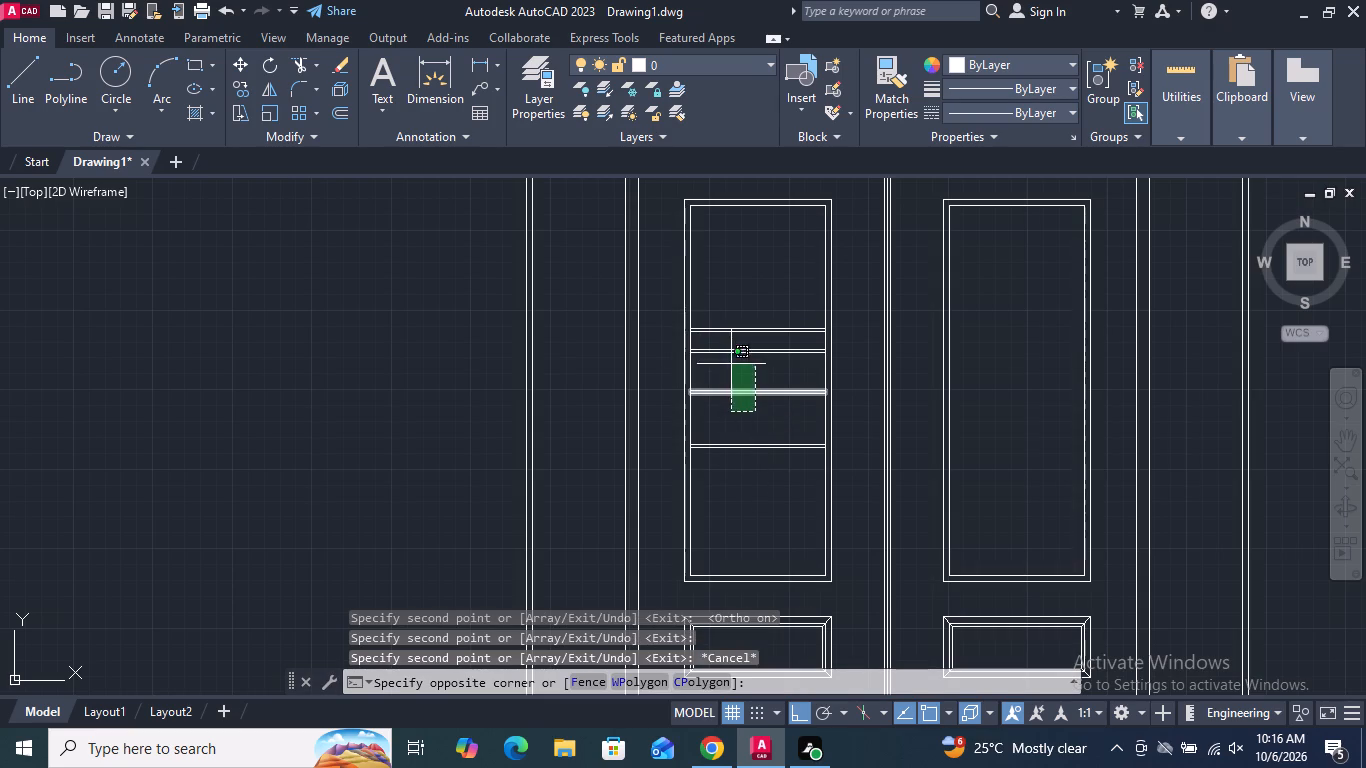
pyautogui.click(726, 346)
pyautogui.press('Delete')
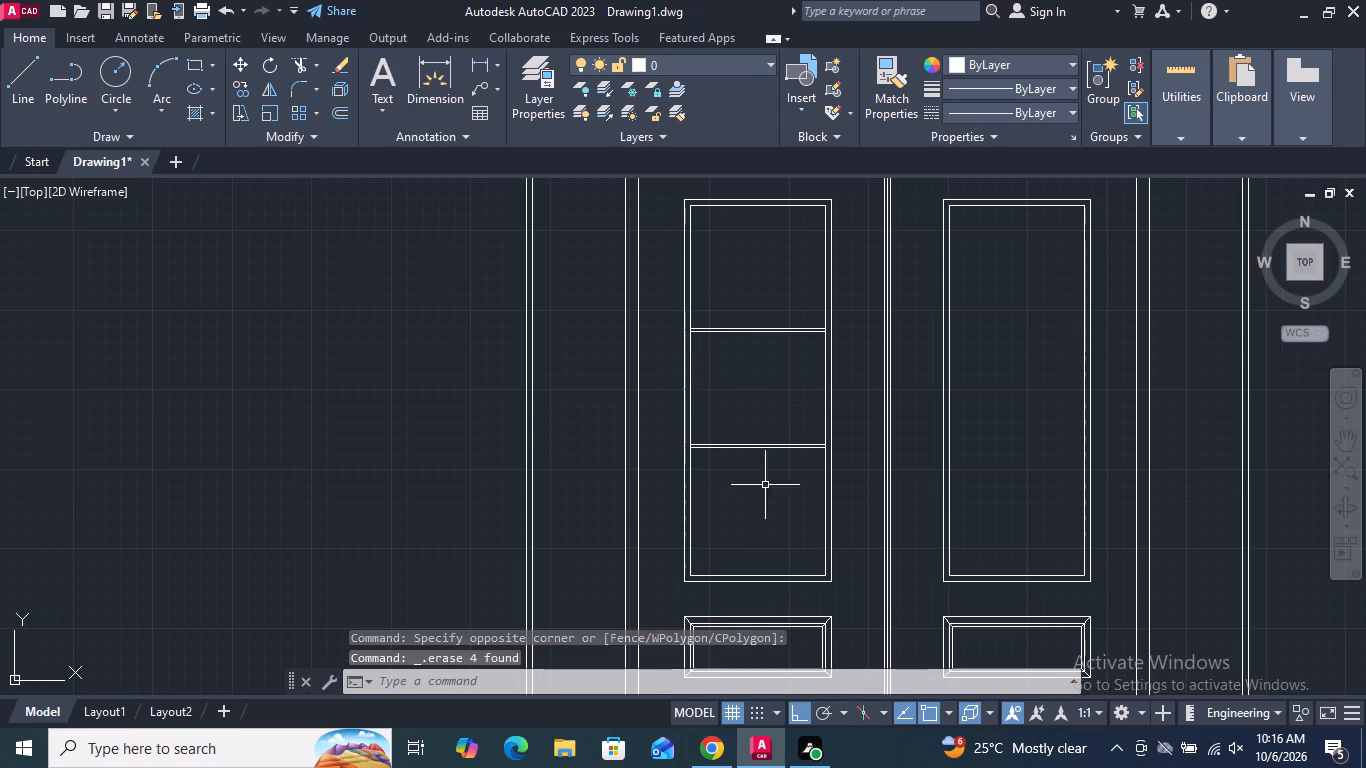
# Move the lower double-line bar in the left leaf's upper panel a short distance straight down.
pyautogui.click(763, 484)
pyautogui.click(729, 427)
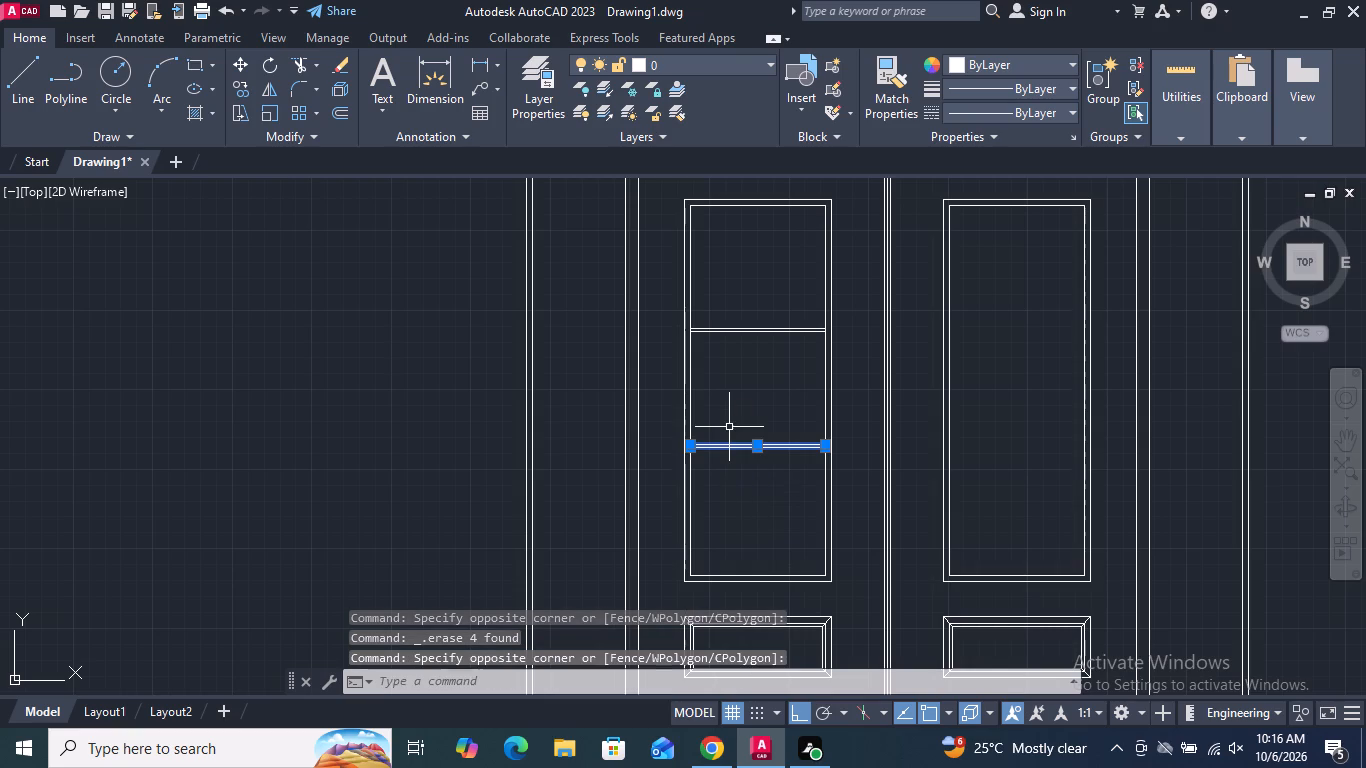
pyautogui.press('m')
pyautogui.press('Return')
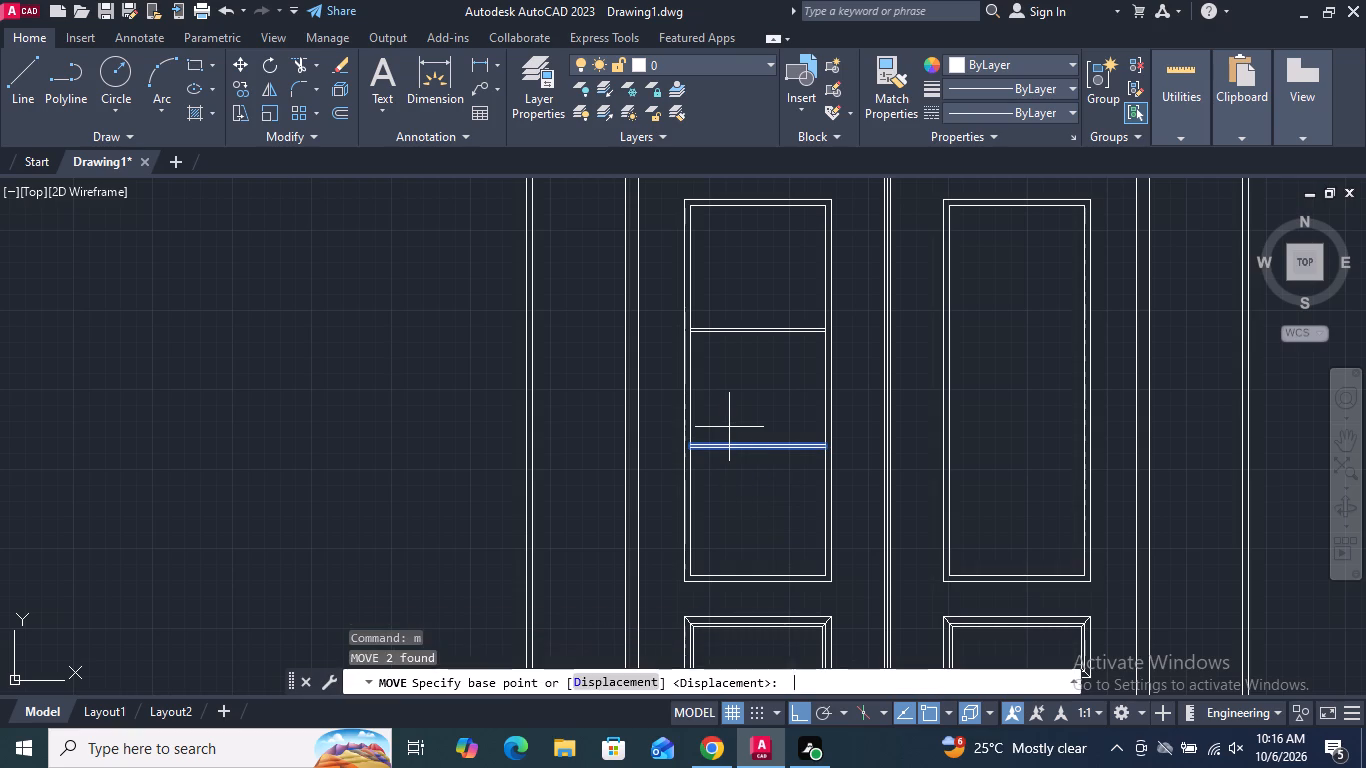
pyautogui.click(738, 426)
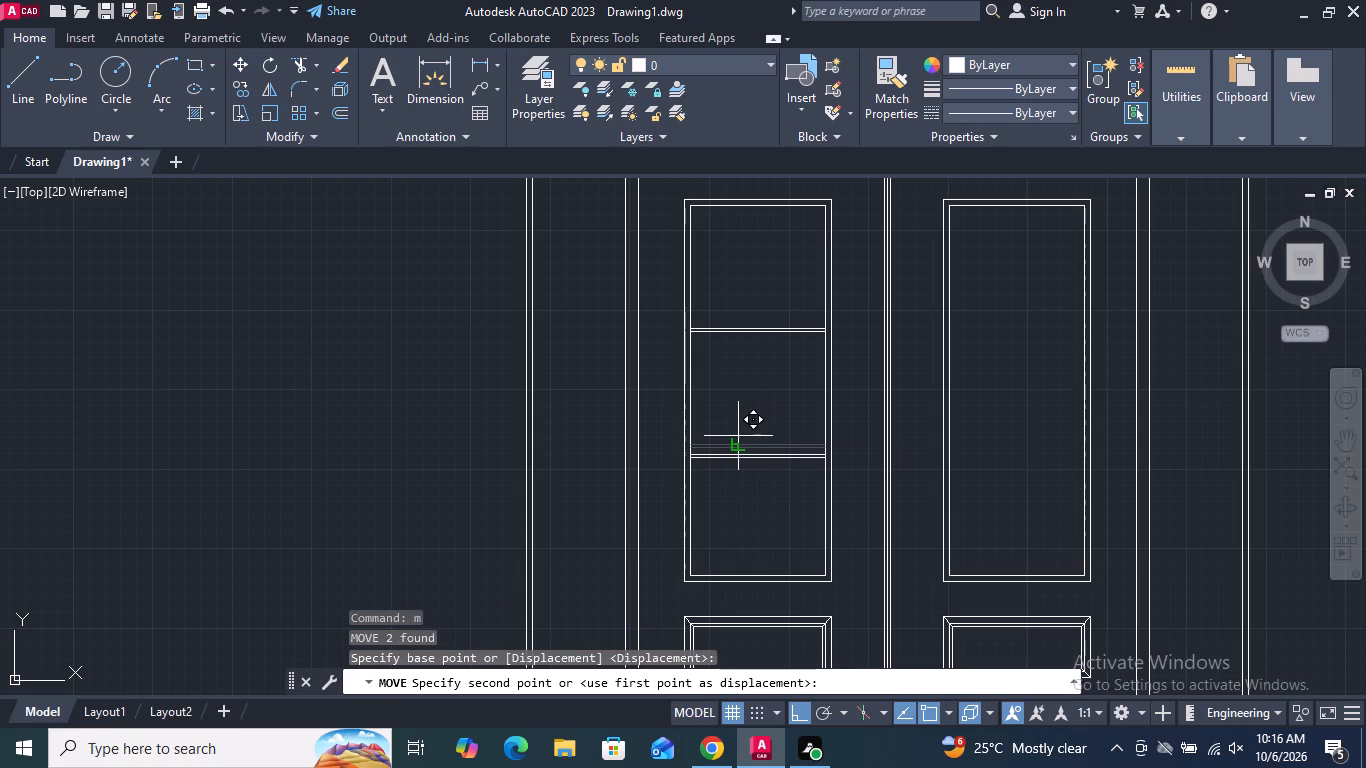
pyautogui.click(738, 436)
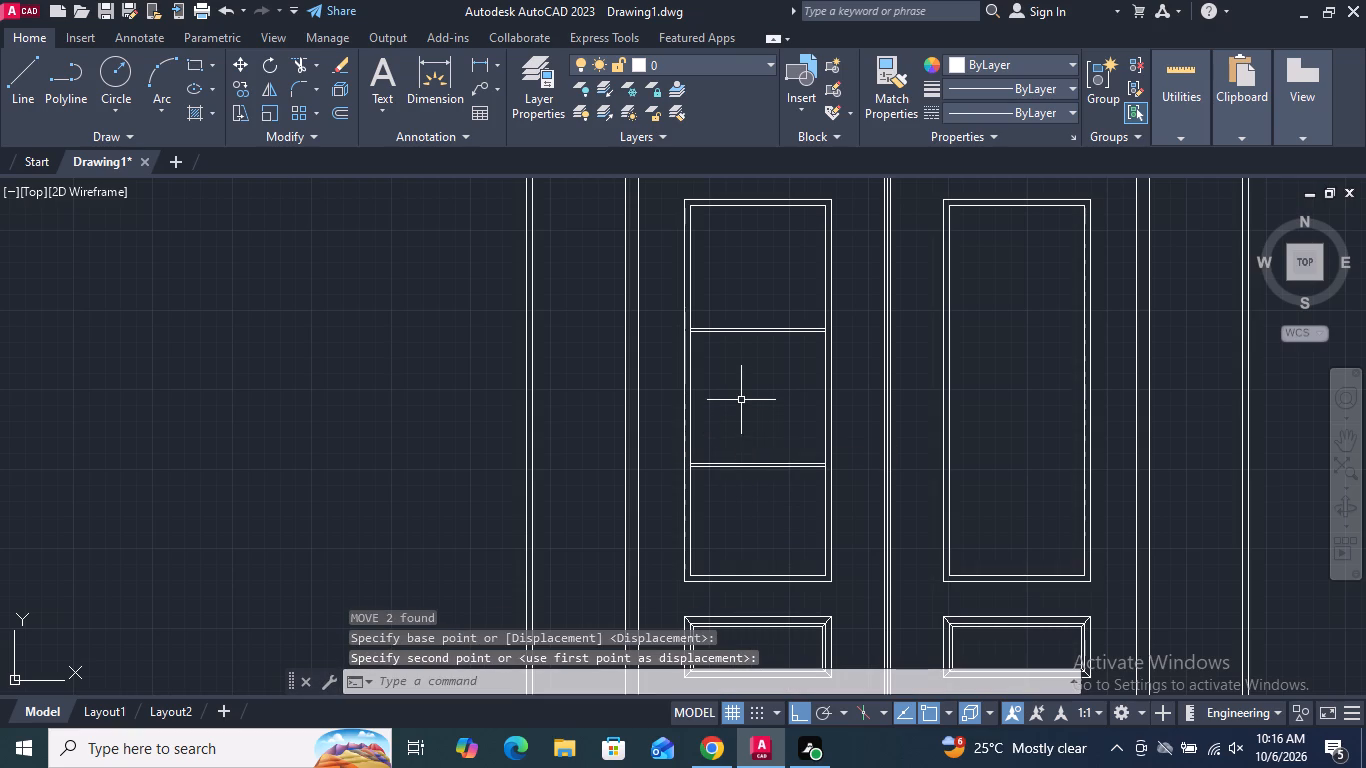
# Move the lower double-line bar in the left leaf's upper panel straight up about 1.8" to even out the three panes.
pyautogui.scroll(-1, 745, 413)
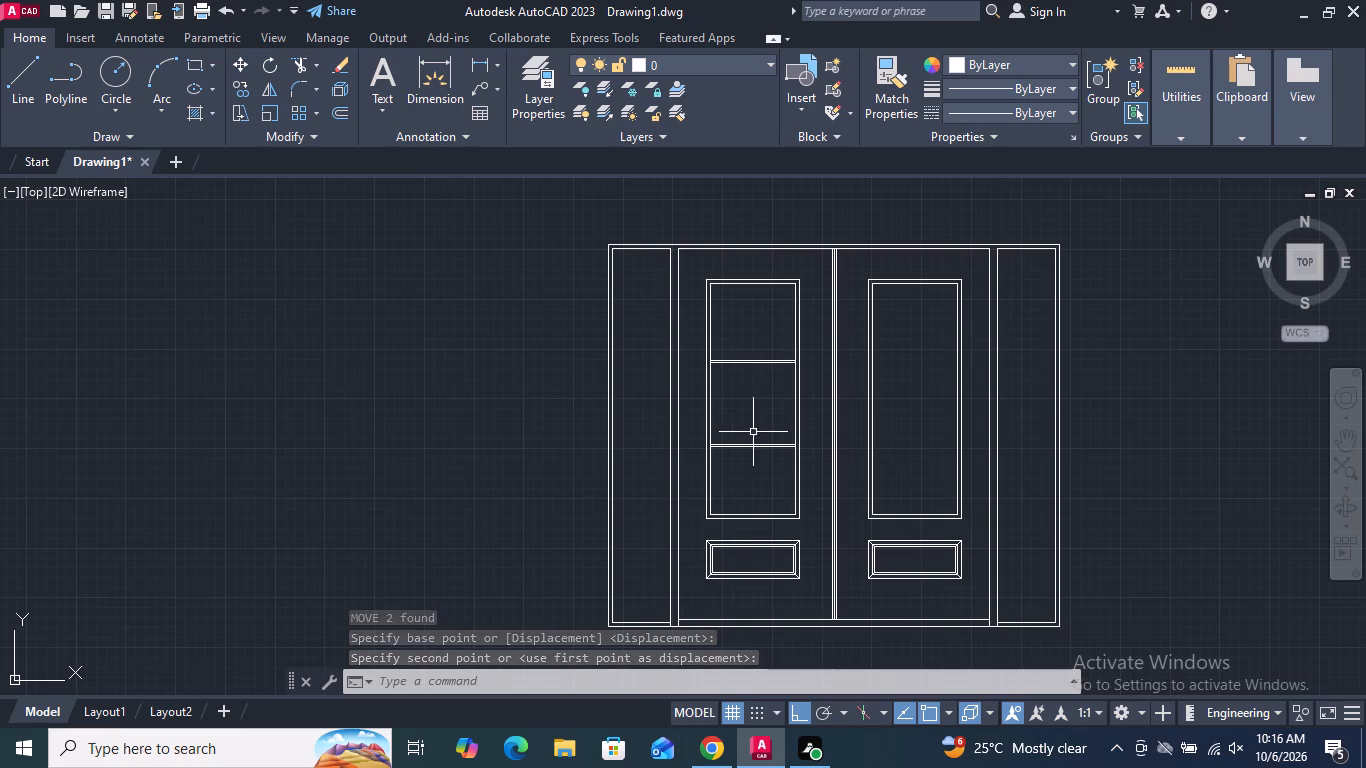
pyautogui.click(758, 454)
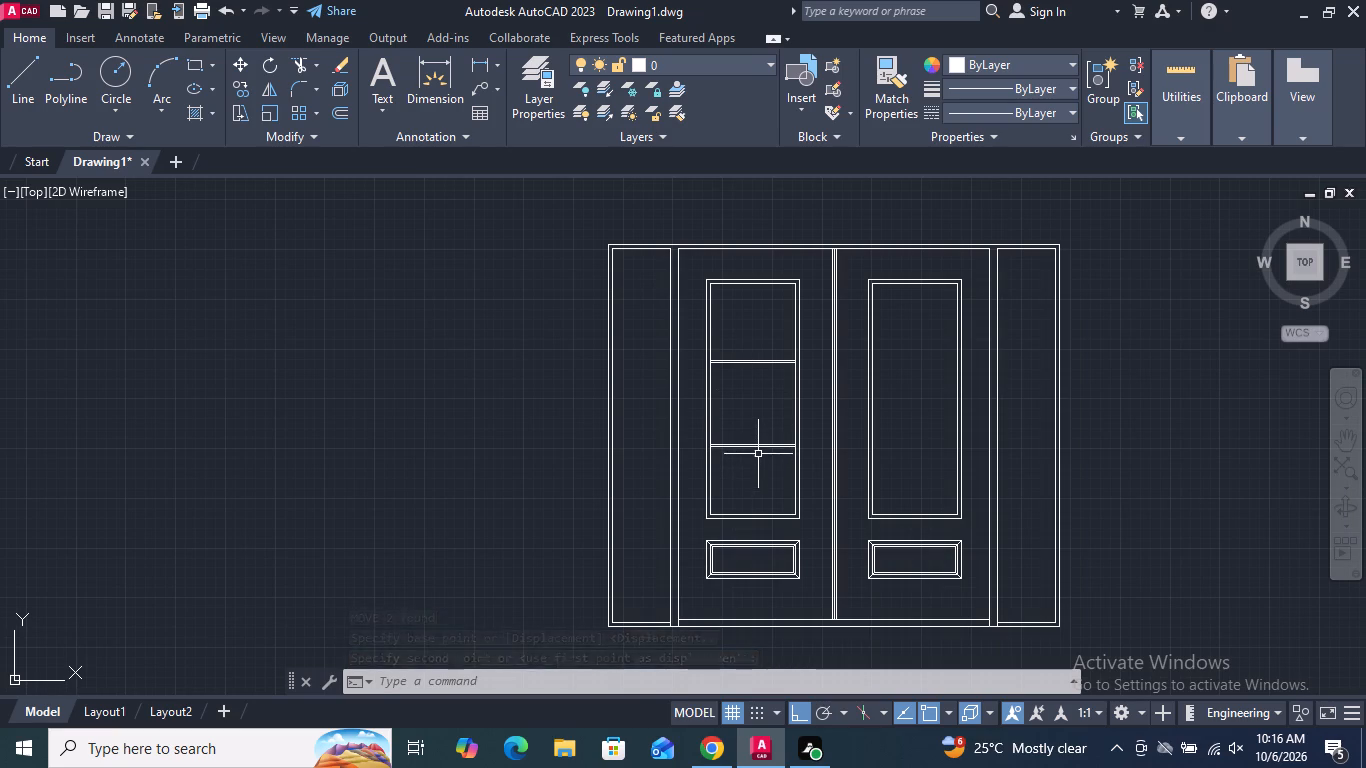
pyautogui.click(743, 432)
pyautogui.press('m')
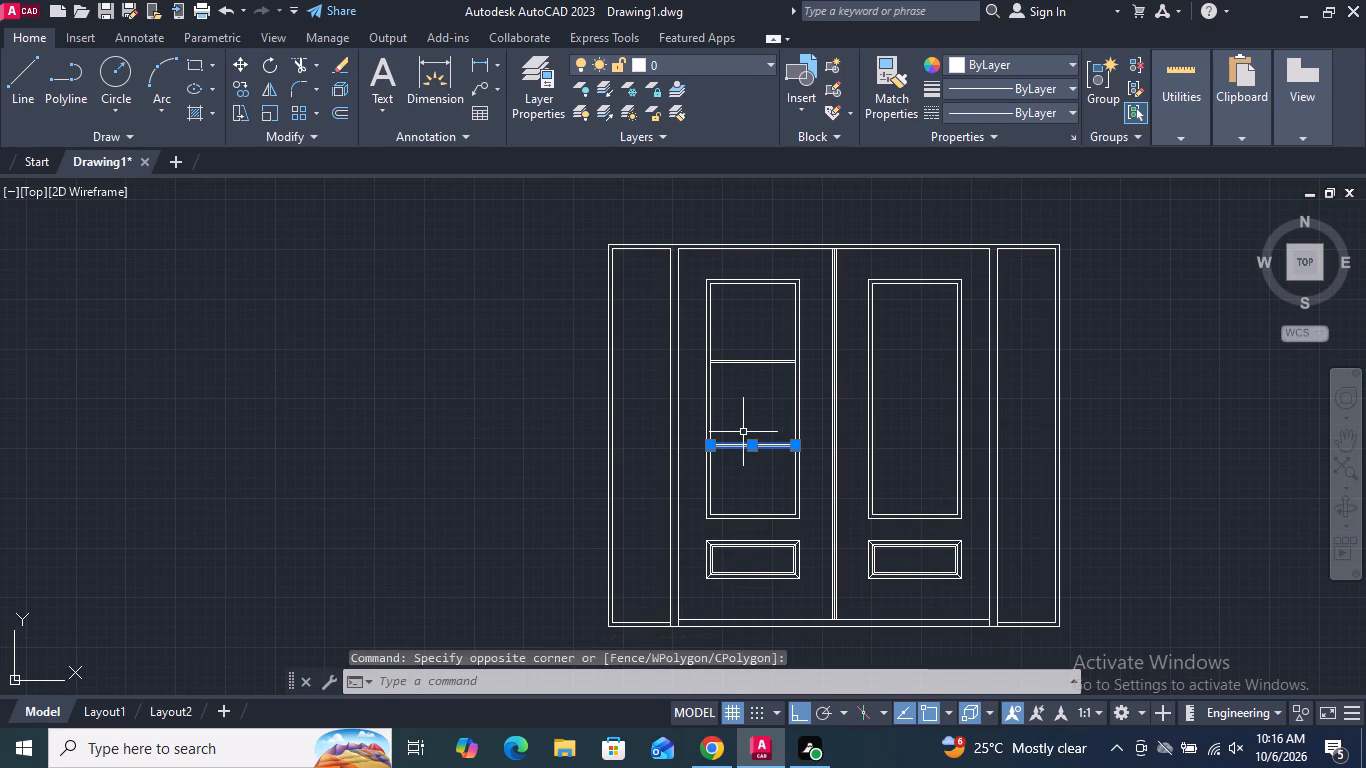
pyautogui.press('Return')
pyautogui.click(755, 438)
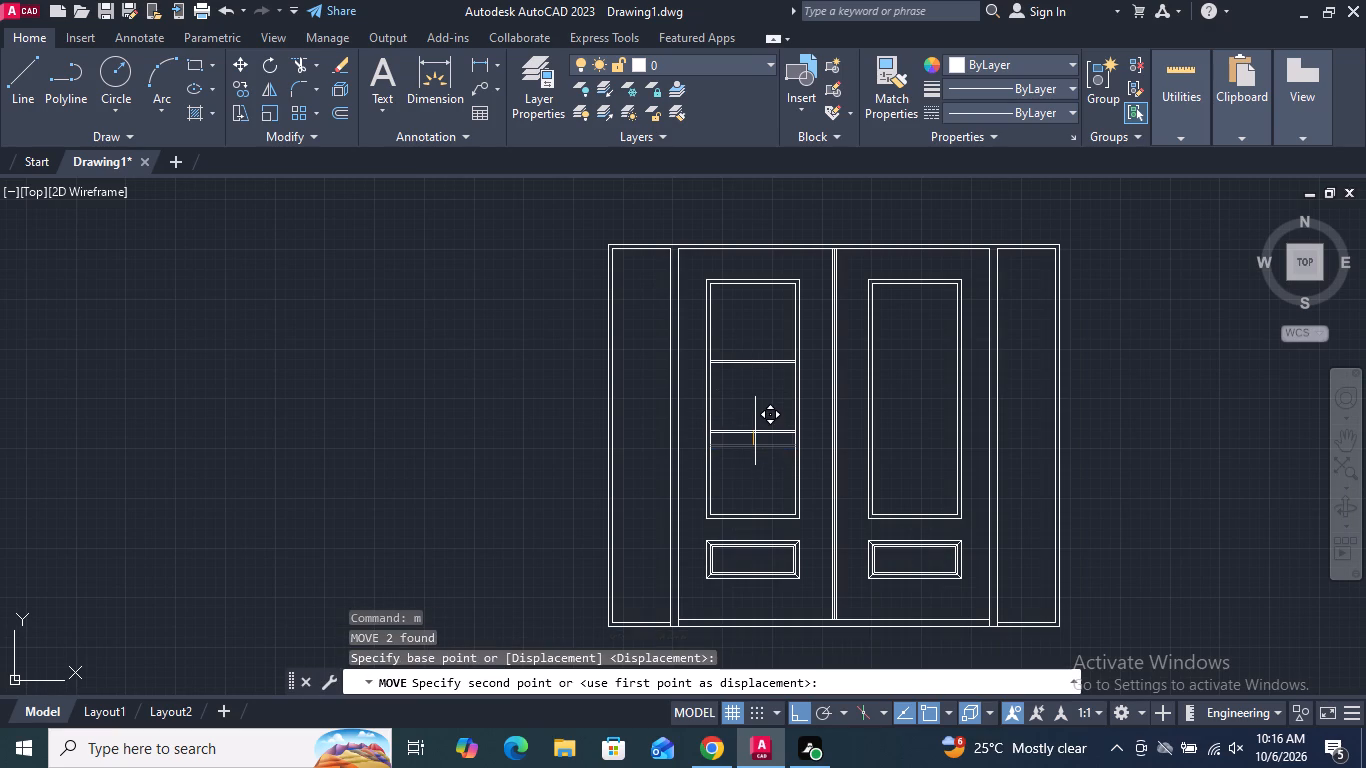
pyautogui.scroll(3, 755, 432)
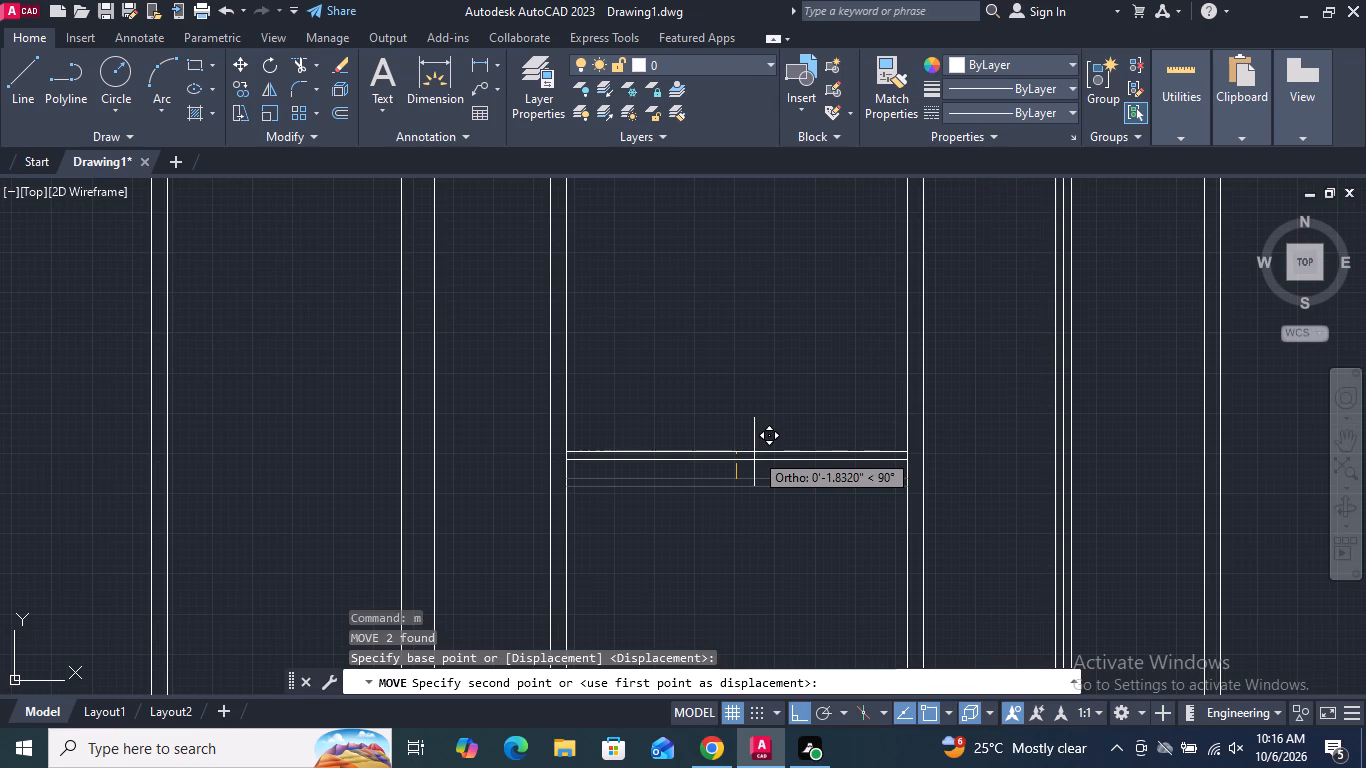
pyautogui.click(754, 452)
# Copy both double-line bars into the right leaf's upper panel, using the bottom-edge midpoints of the two panels as reference points.
pyautogui.scroll(-4, 753, 479)
pyautogui.scroll(1, 761, 459)
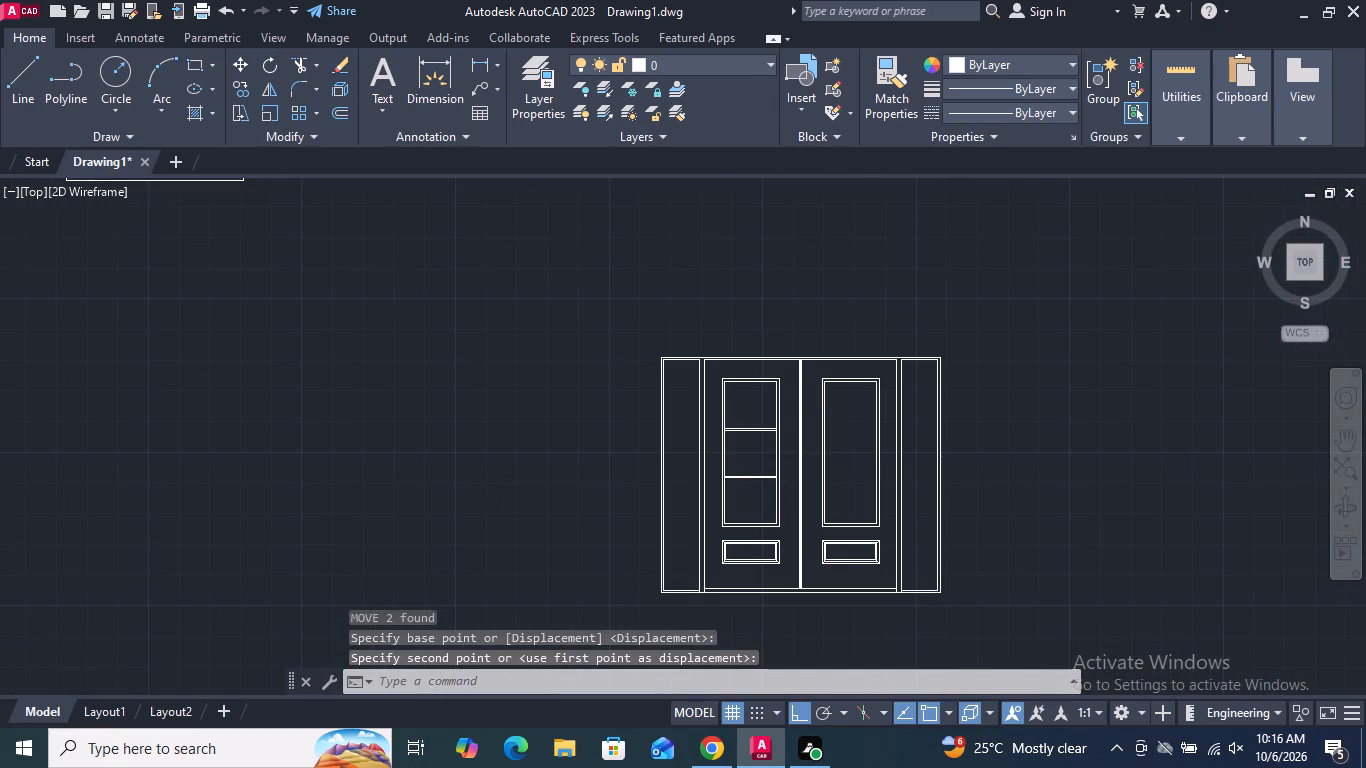
pyautogui.click(764, 520)
pyautogui.click(731, 390)
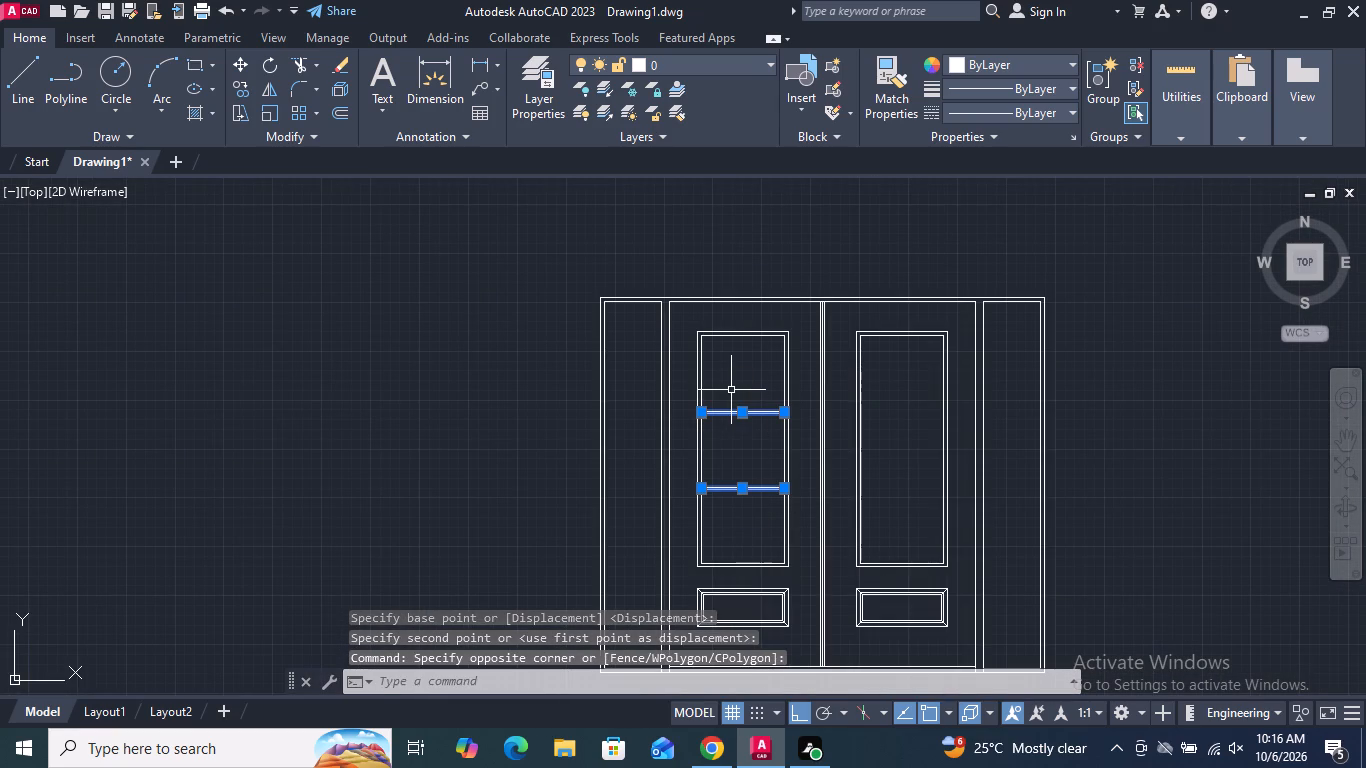
pyautogui.write('co')
pyautogui.press('Return')
pyautogui.scroll(2, 742, 596)
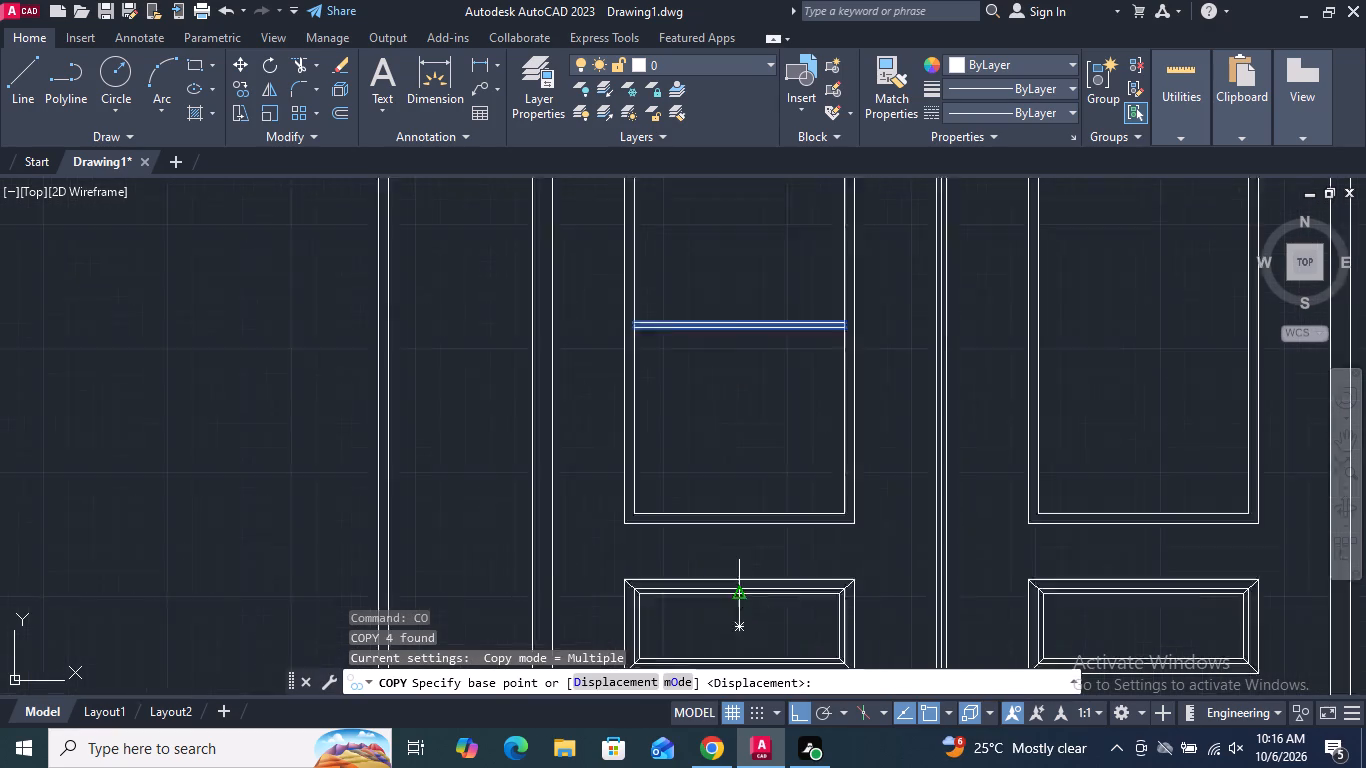
pyautogui.scroll(2, 742, 596)
pyautogui.click(729, 416)
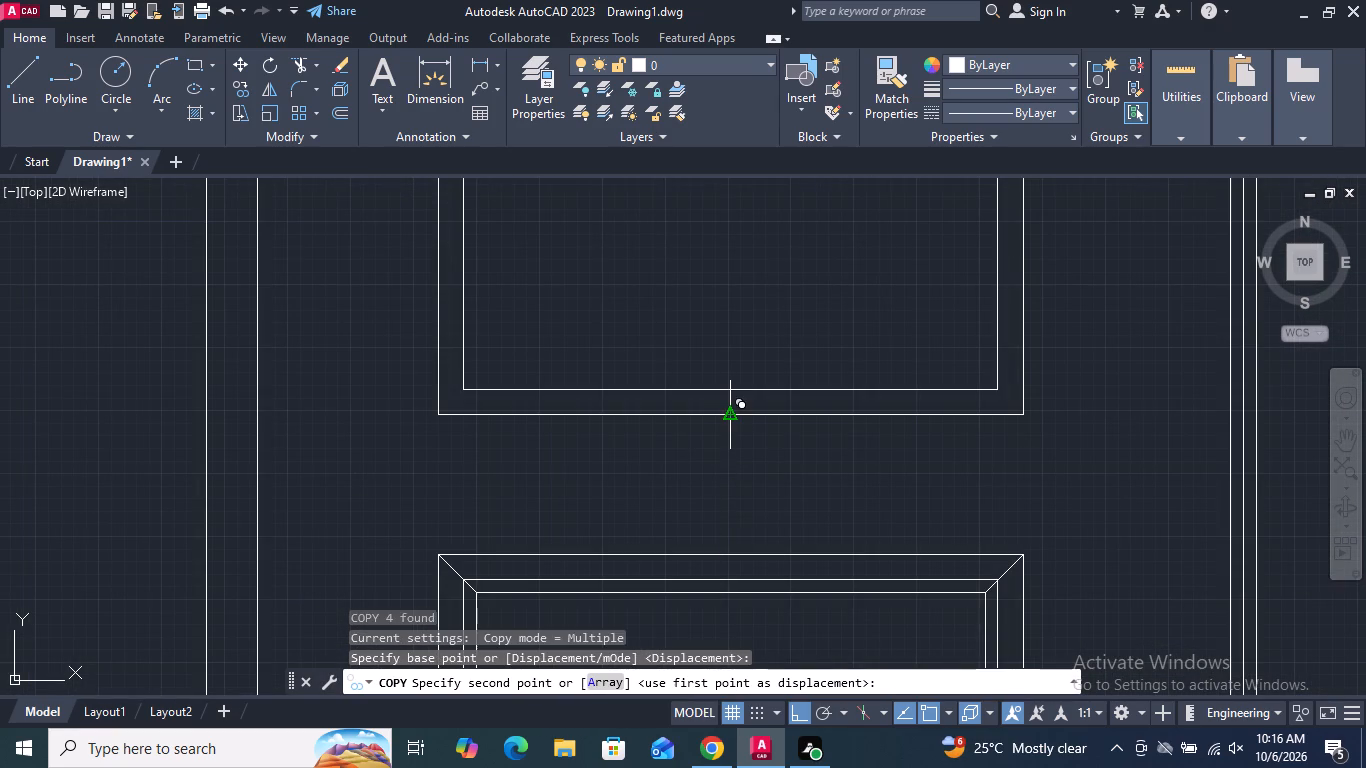
pyautogui.scroll(-3, 729, 416)
pyautogui.scroll(3, 958, 420)
pyautogui.click(1039, 407)
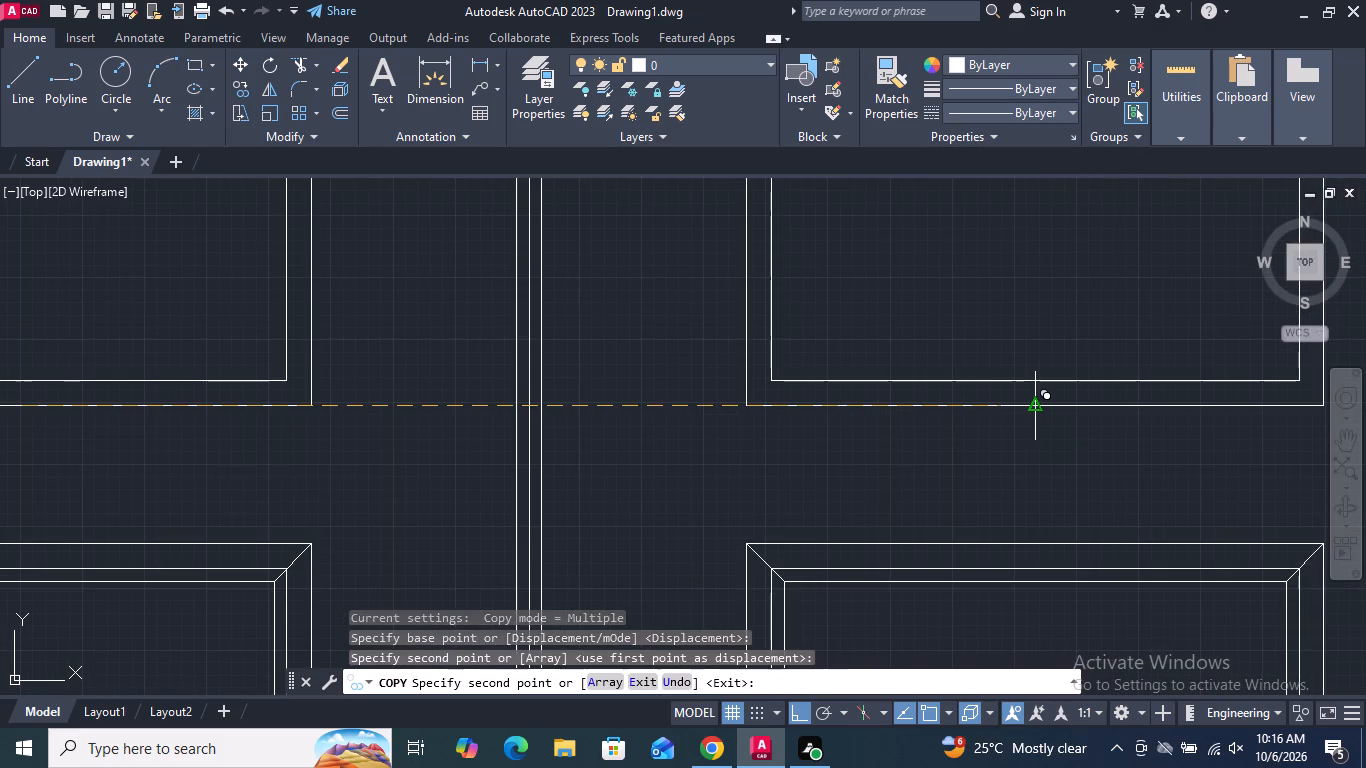
pyautogui.press('Return')
# With Ortho off, draw two crossing diagonal lines corner to corner in the top pane of the left leaf's upper panel.
pyautogui.scroll(-5, 989, 455)
pyautogui.scroll(1, 1028, 413)
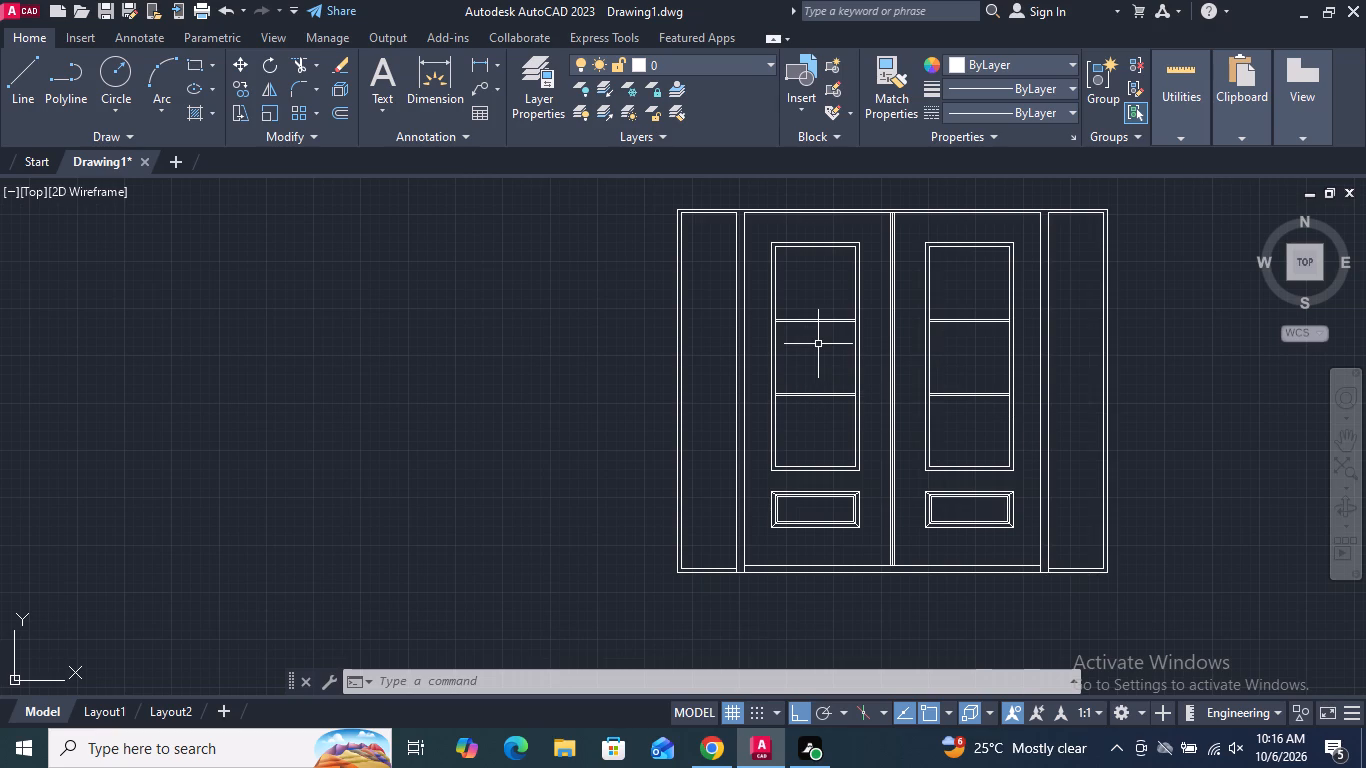
pyautogui.click(26, 76)
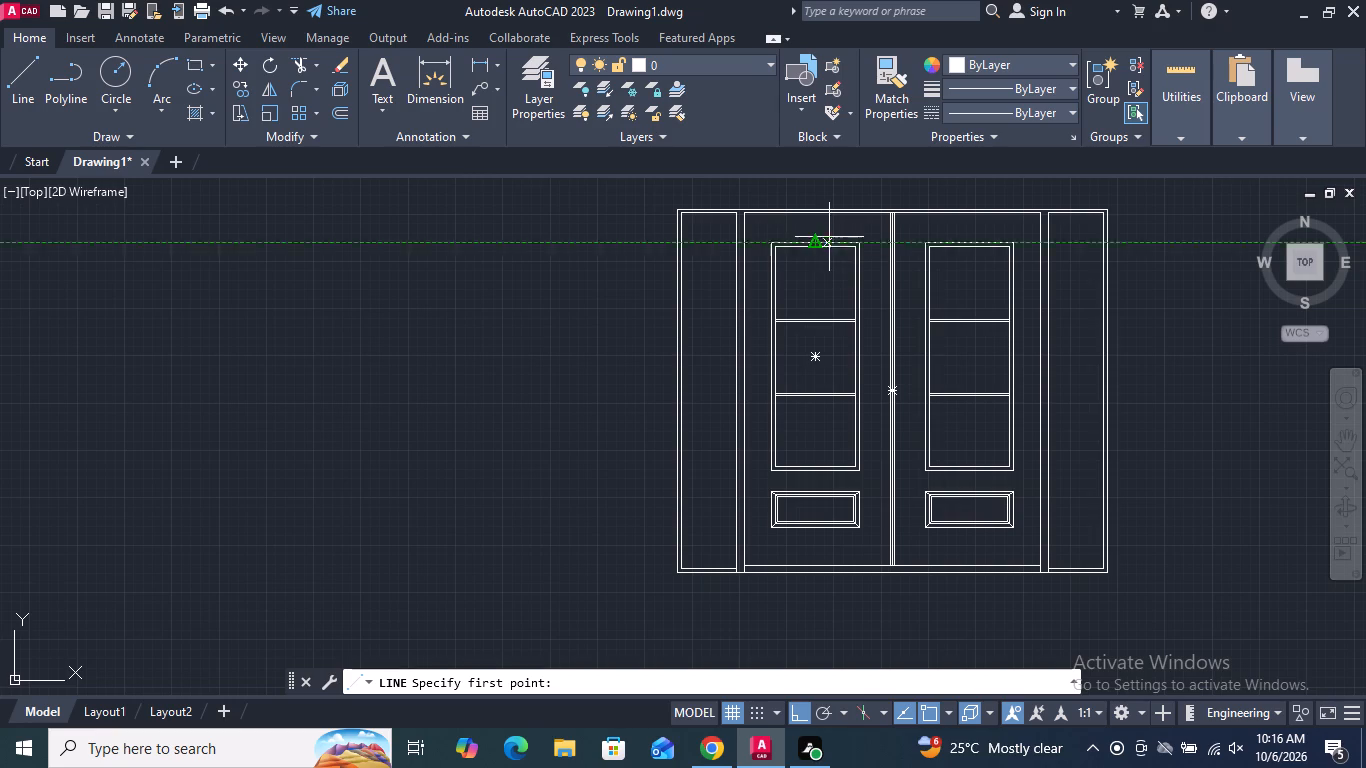
pyautogui.scroll(2, 864, 229)
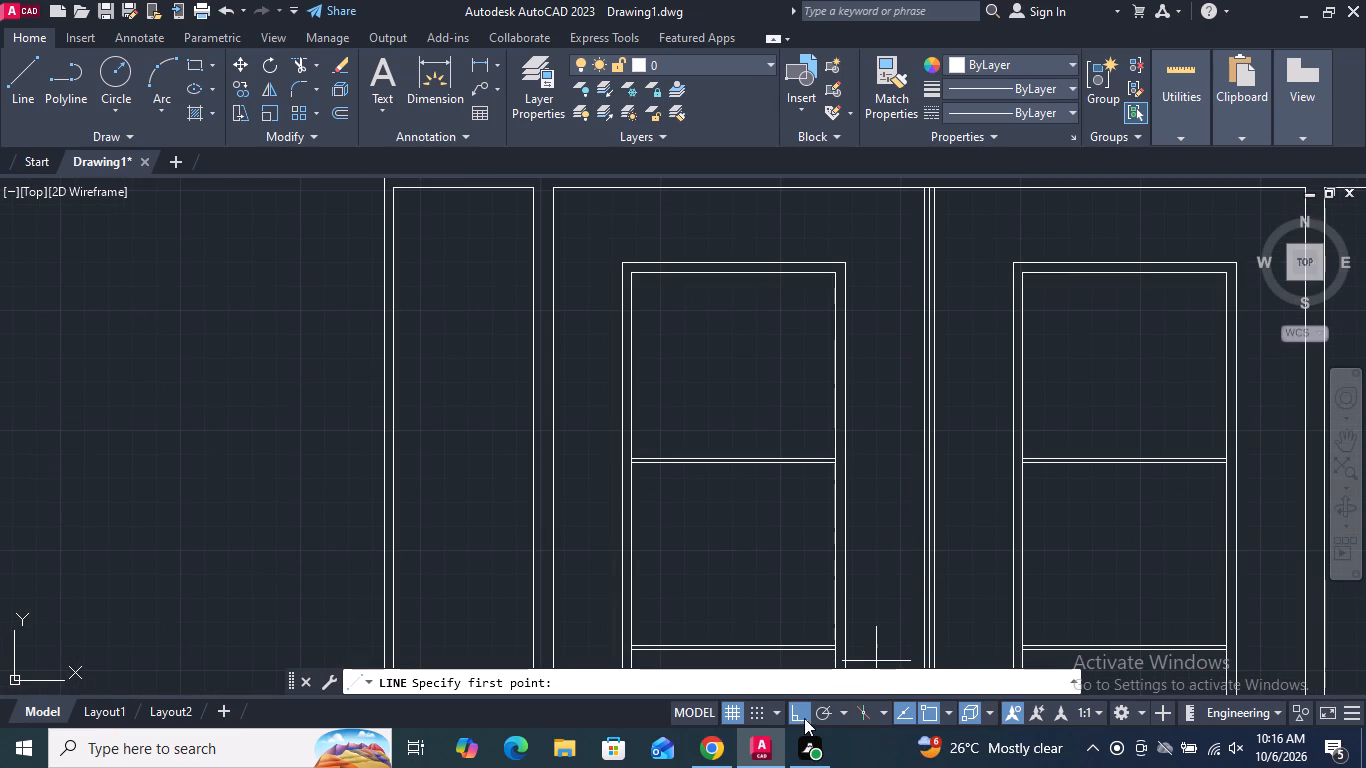
pyautogui.click(804, 718)
pyautogui.scroll(3, 645, 448)
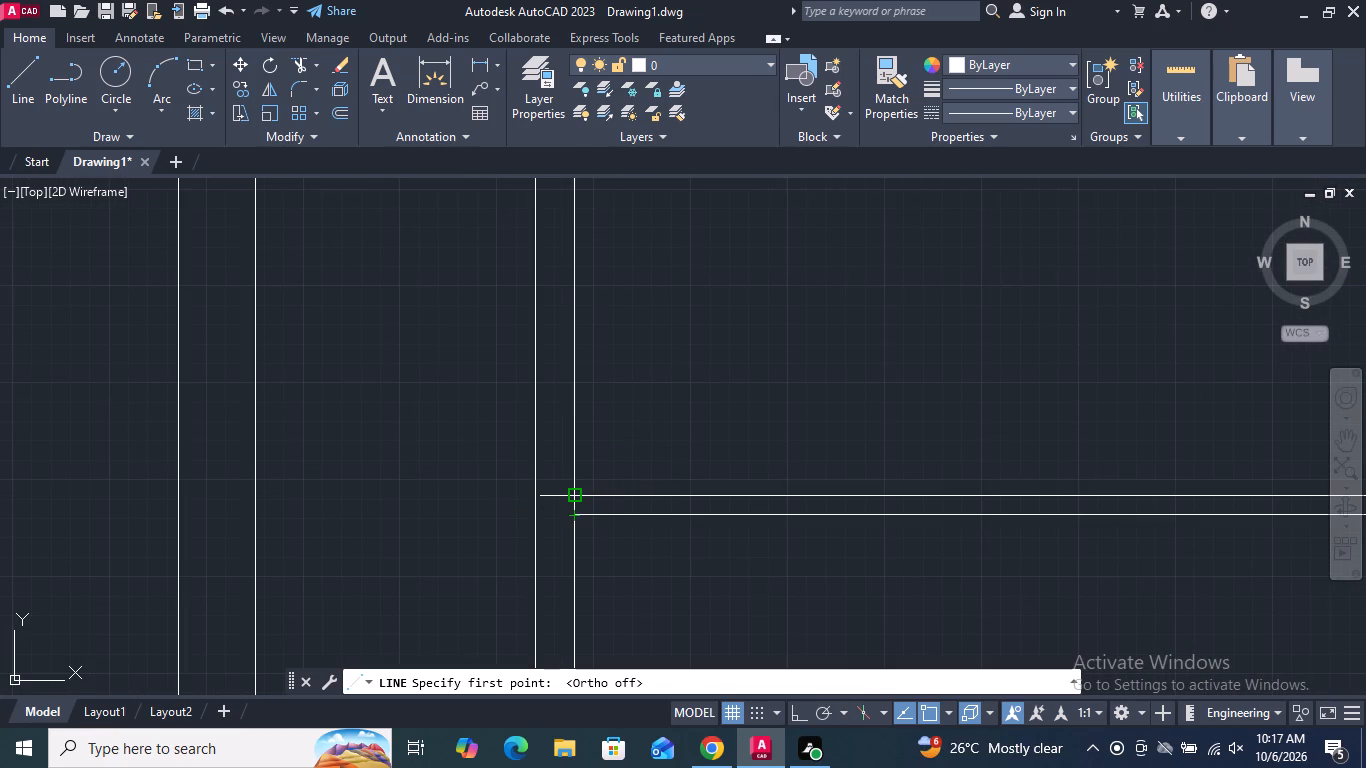
pyautogui.click(577, 496)
pyautogui.scroll(-2, 587, 543)
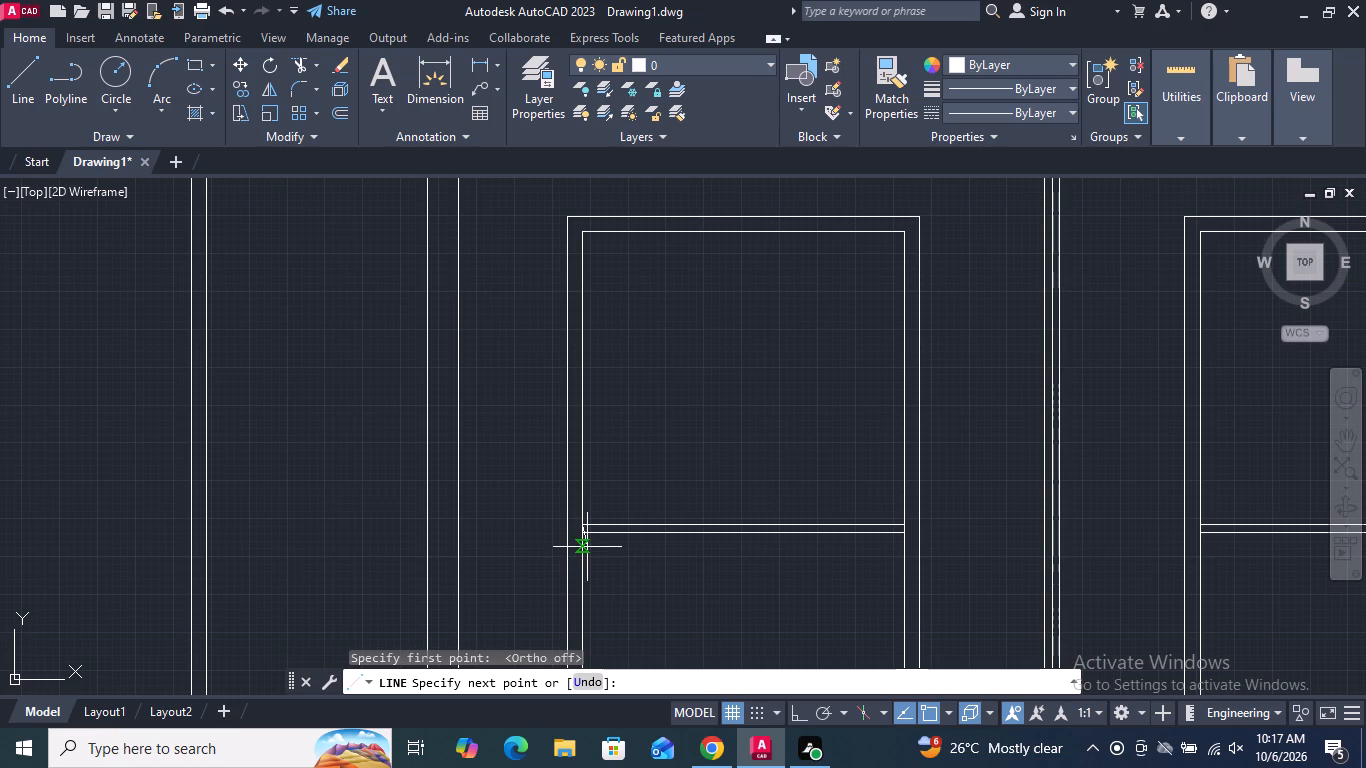
pyautogui.scroll(-1, 629, 595)
pyautogui.scroll(2, 739, 440)
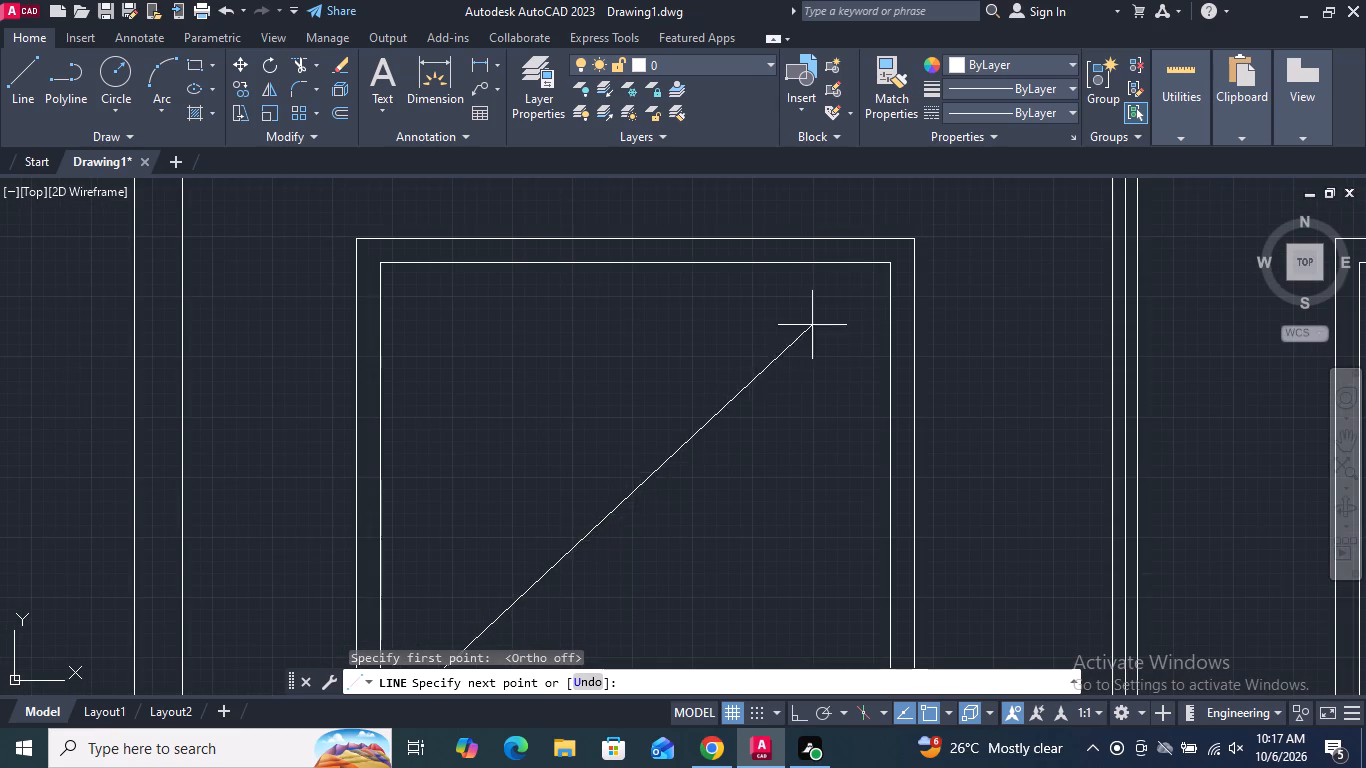
pyautogui.click(891, 262)
pyautogui.press('Return')
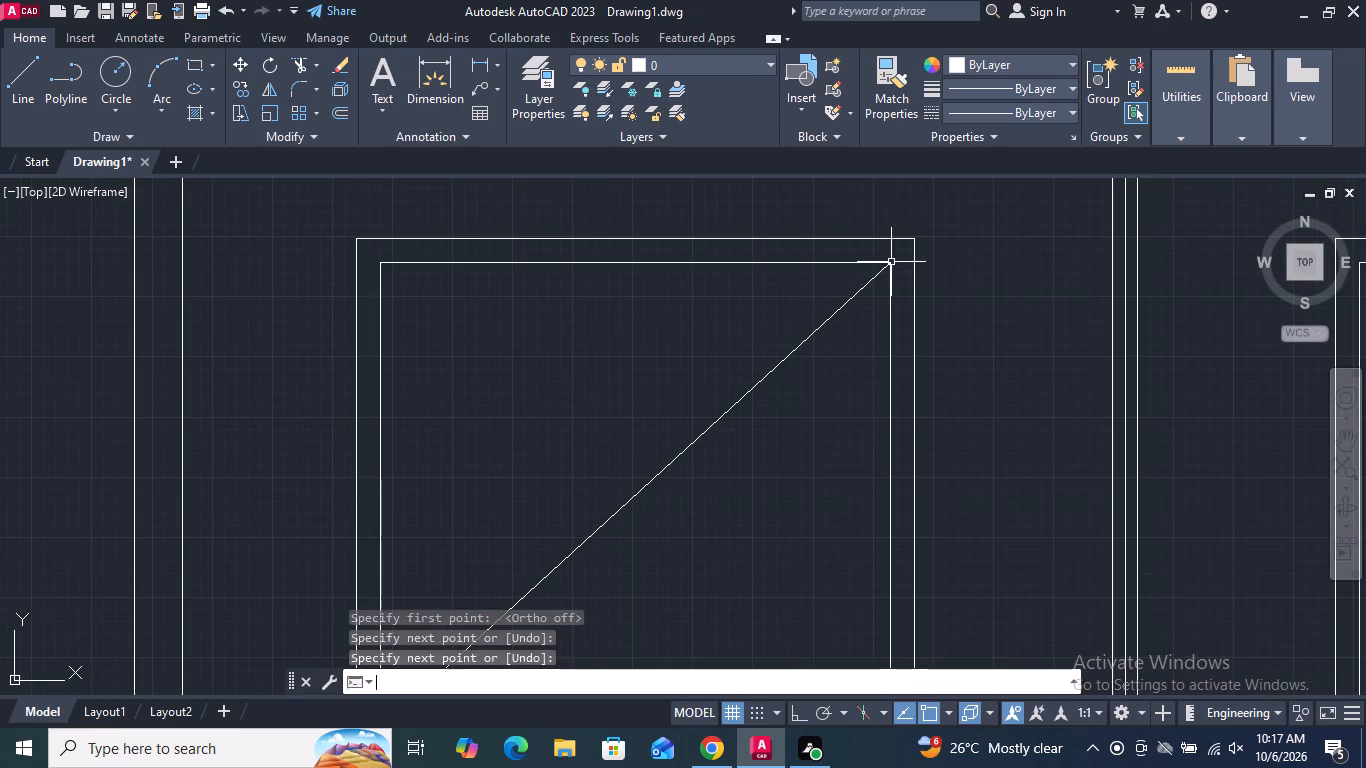
pyautogui.press('Return')
pyautogui.scroll(-1, 834, 327)
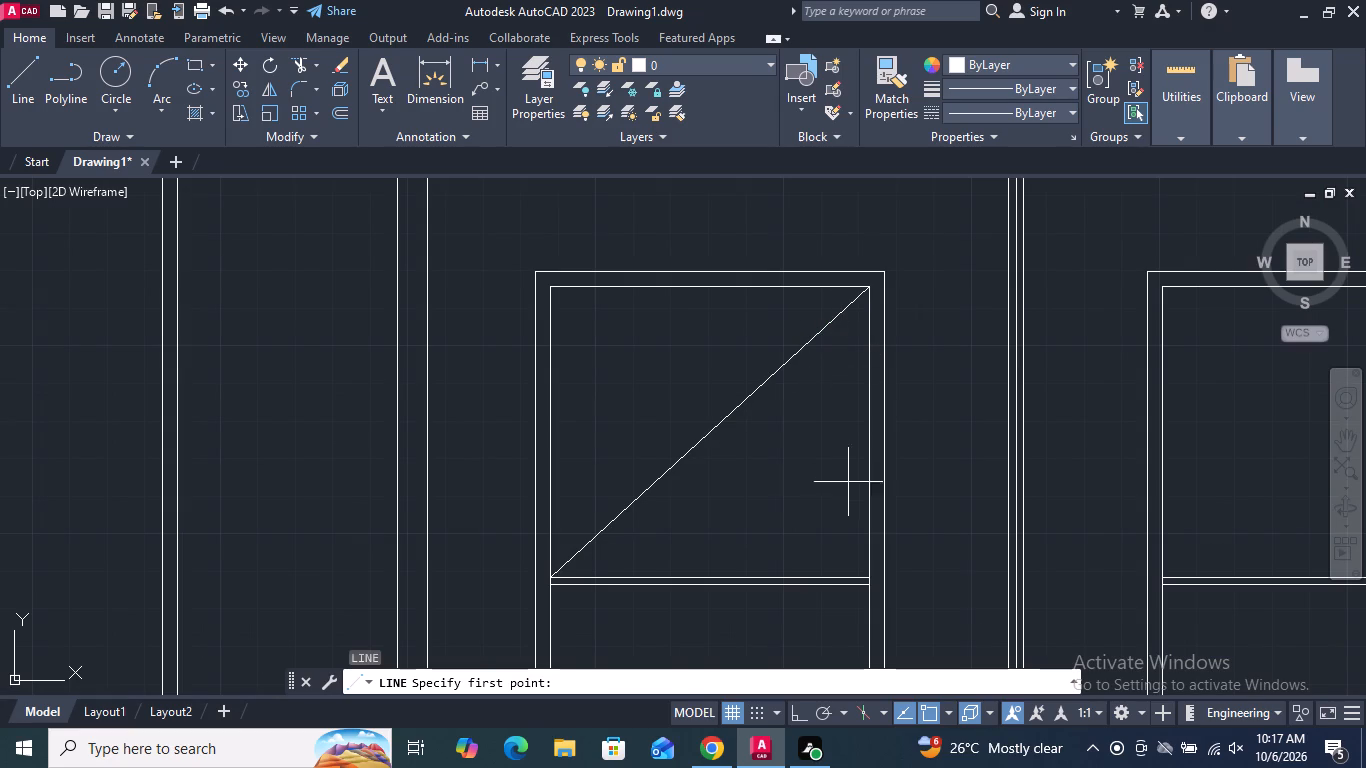
pyautogui.click(870, 574)
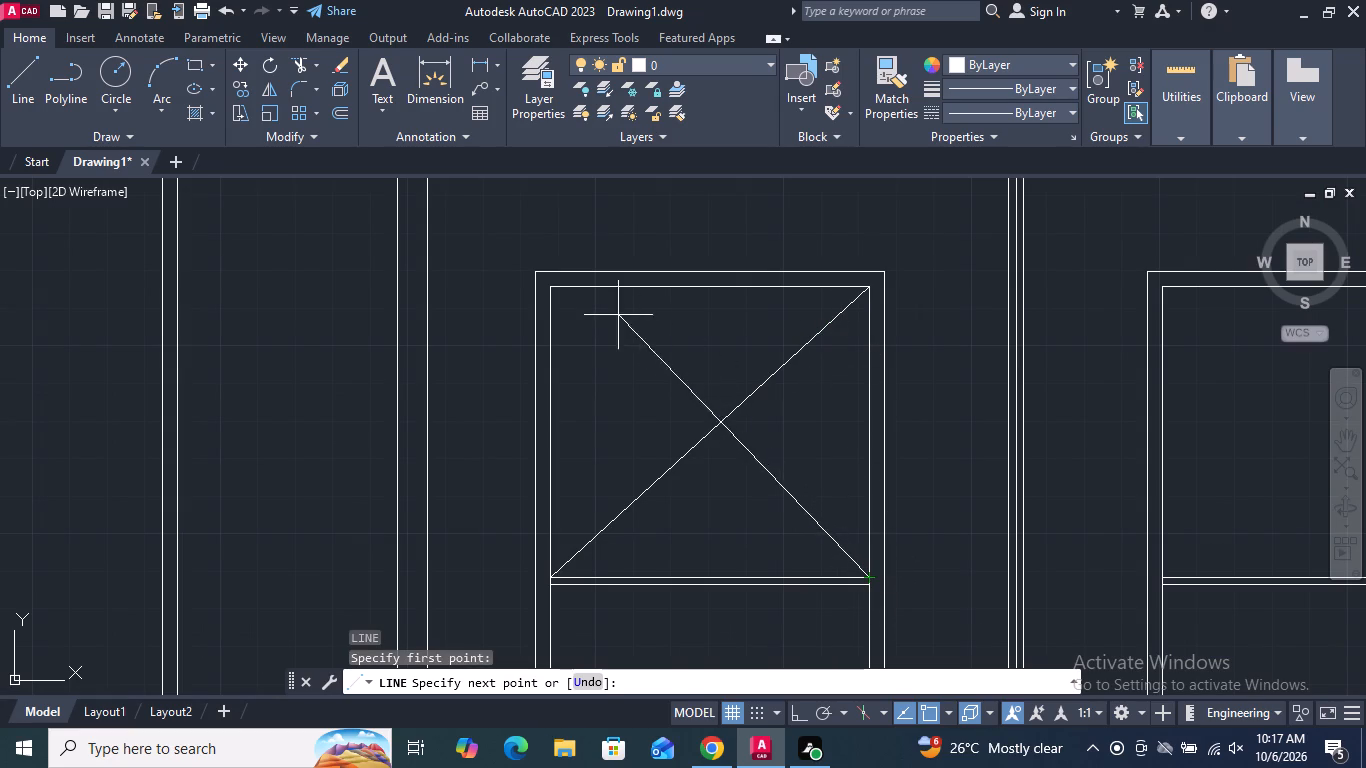
pyautogui.click(546, 287)
pyautogui.press('Return')
# Draw two crossing diagonal lines corner to corner in the middle pane of the left leaf's upper panel.
pyautogui.scroll(-2, 606, 260)
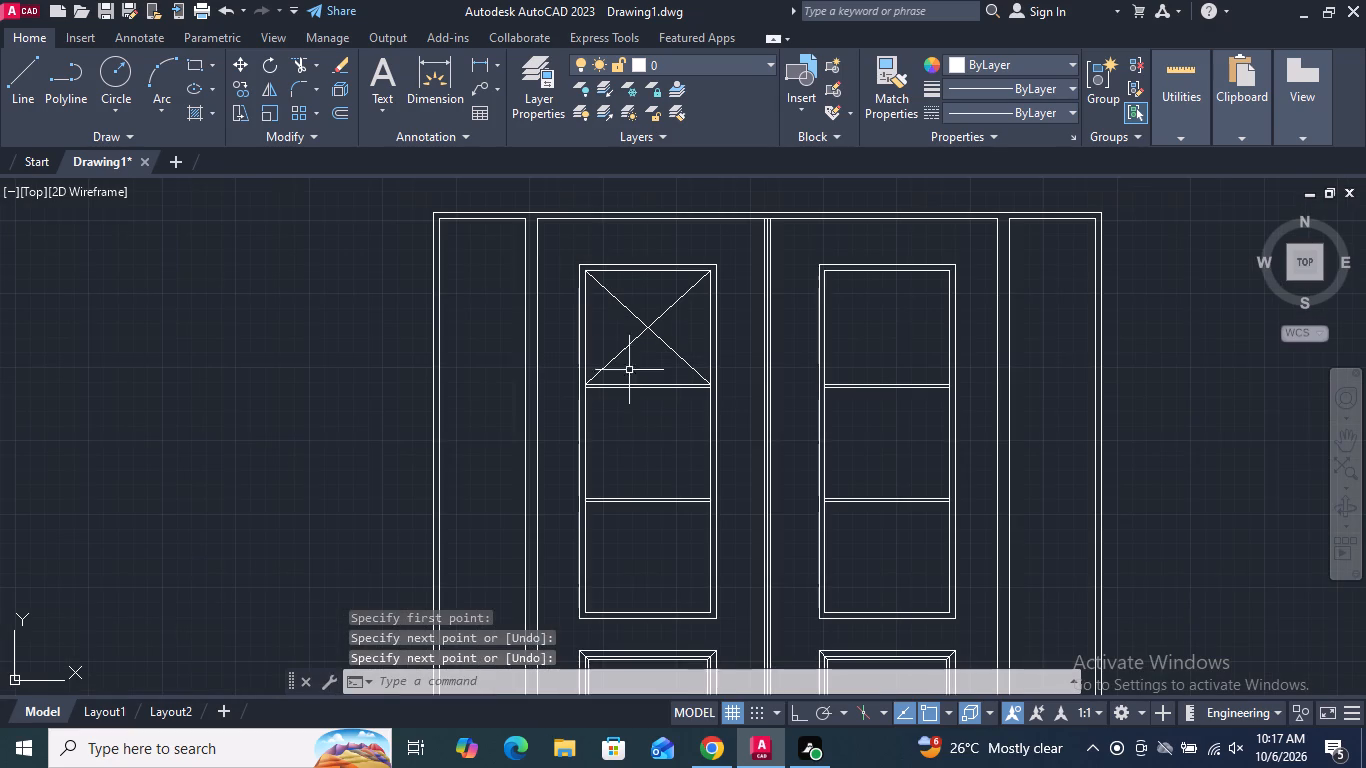
pyautogui.scroll(1, 627, 471)
pyautogui.press('Return')
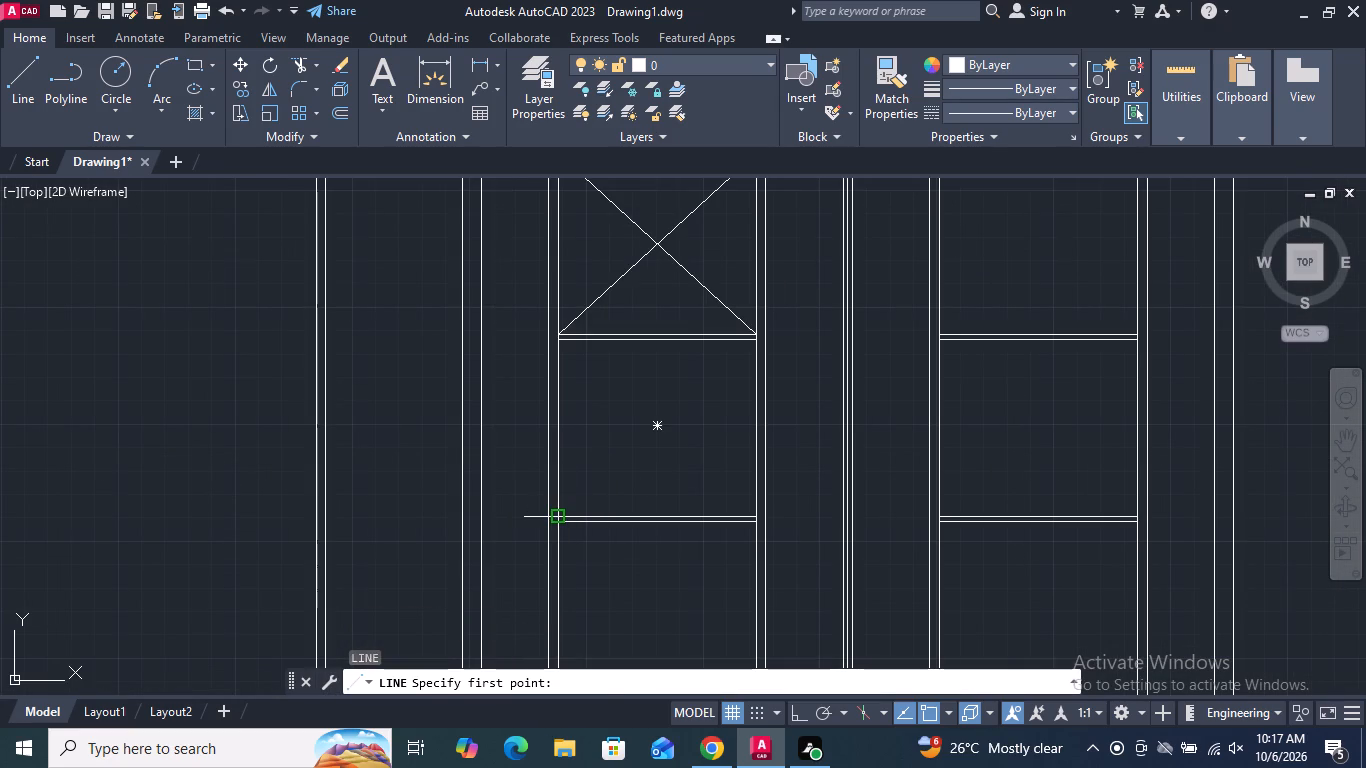
pyautogui.click(559, 512)
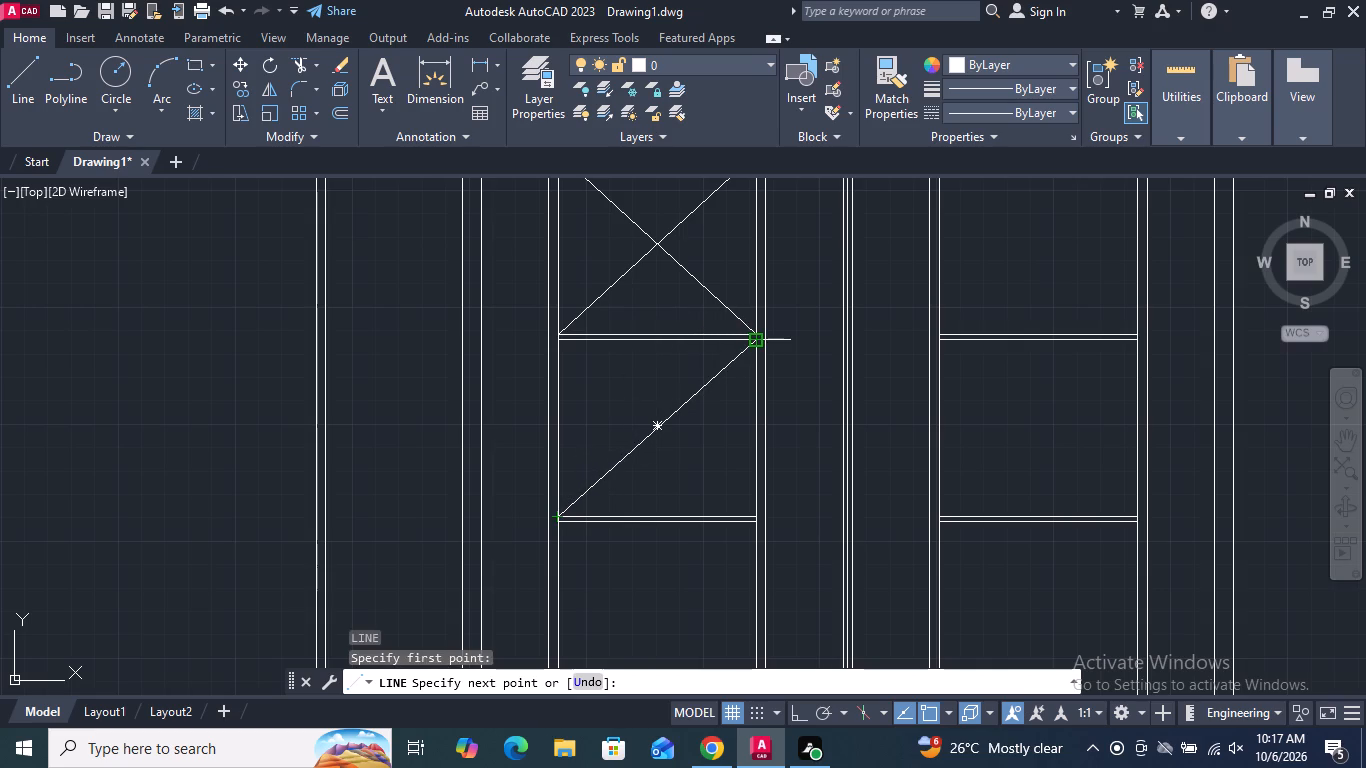
pyautogui.click(756, 340)
pyautogui.press('Return')
pyautogui.scroll(2, 751, 521)
pyautogui.press('Return')
pyautogui.click(763, 511)
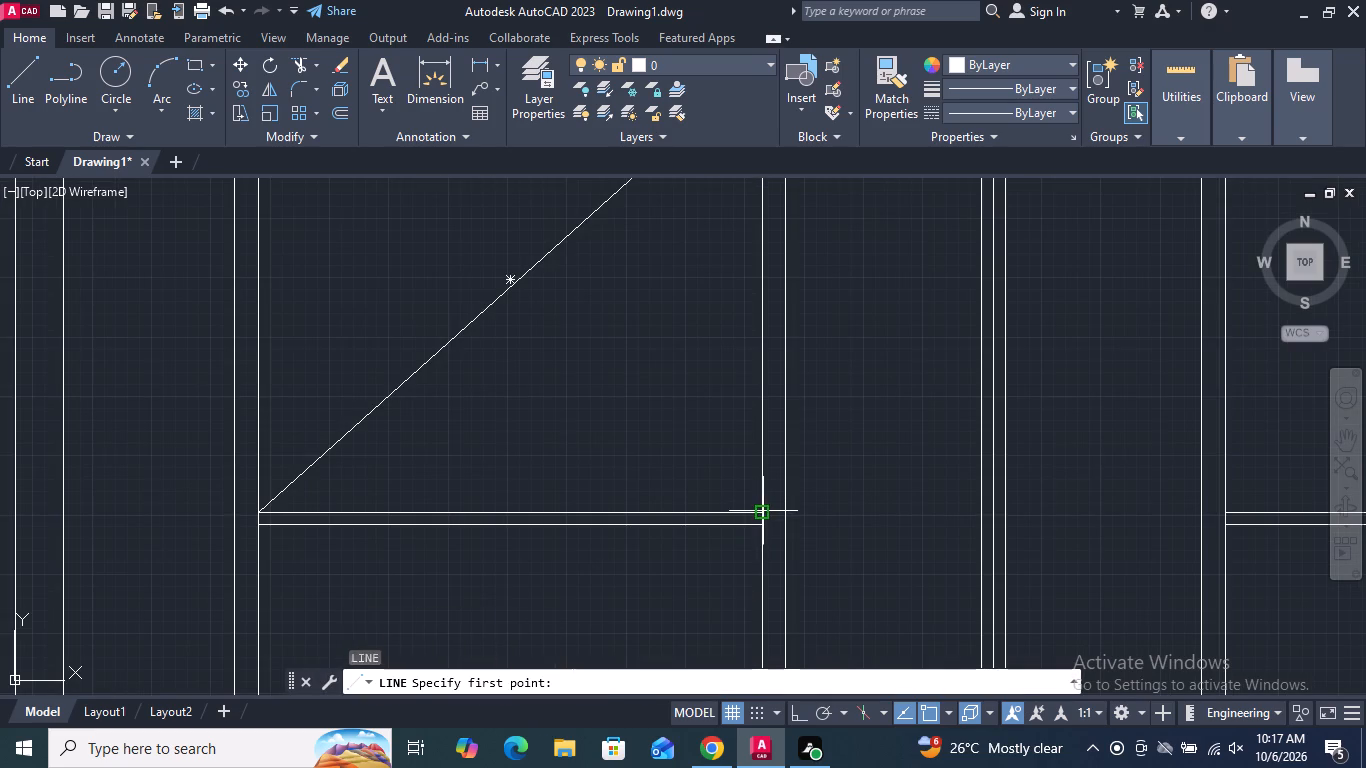
pyautogui.scroll(-2, 759, 511)
pyautogui.scroll(3, 582, 348)
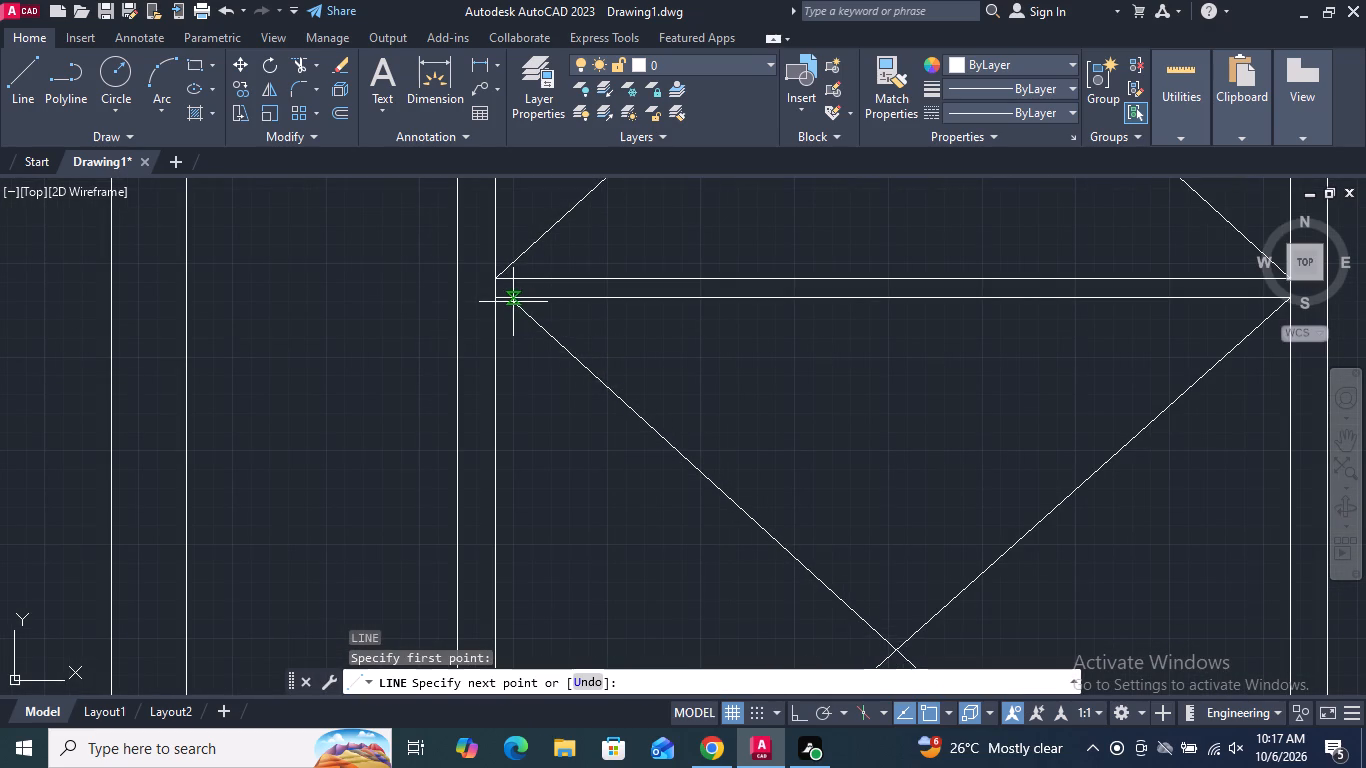
pyautogui.click(499, 302)
pyautogui.press('Return')
# Draw two crossing diagonal lines corner to corner in the bottom pane of the left leaf's upper panel.
pyautogui.scroll(-3, 683, 272)
pyautogui.scroll(2, 705, 507)
pyautogui.moveTo(705, 505); pyautogui.dragTo(702, 283, button='middle')
pyautogui.press('Return')
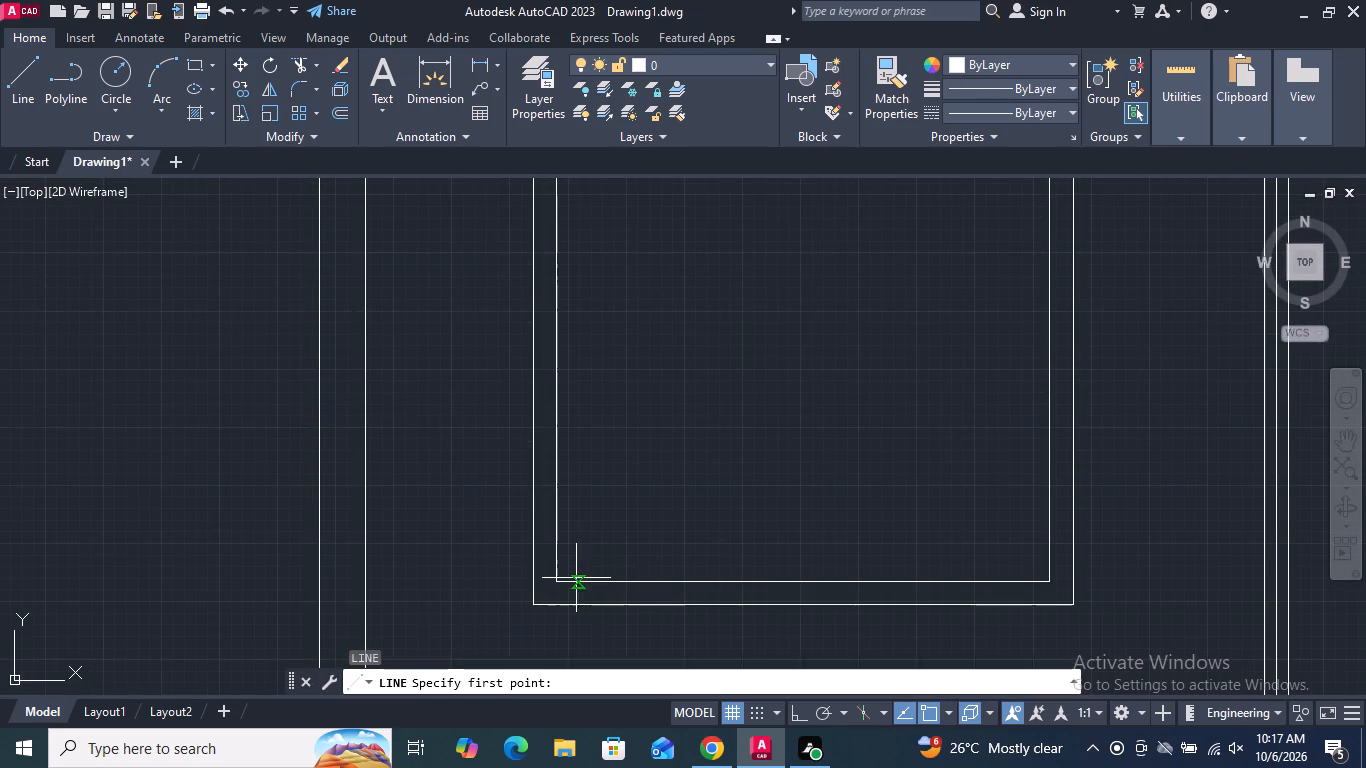
pyautogui.click(554, 578)
pyautogui.scroll(-1, 567, 584)
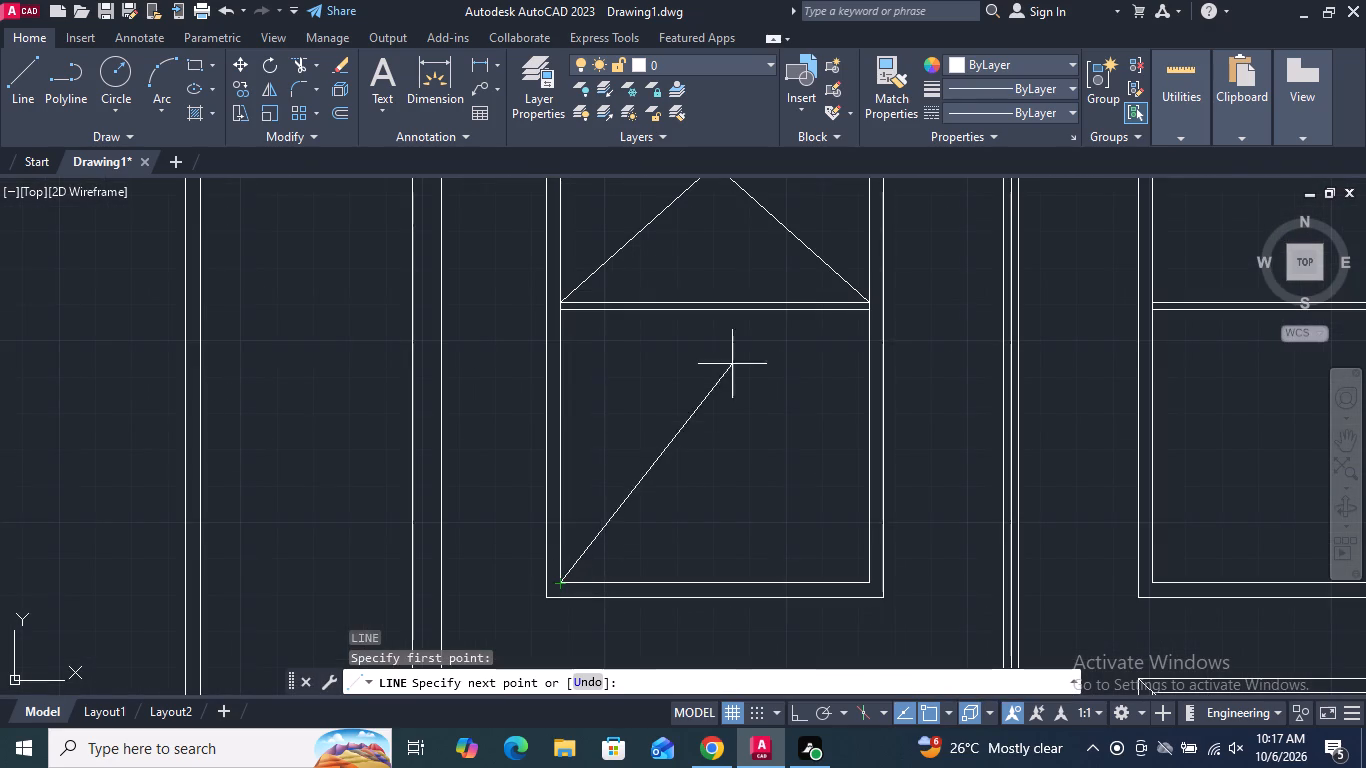
pyautogui.click(865, 308)
pyautogui.press('Return')
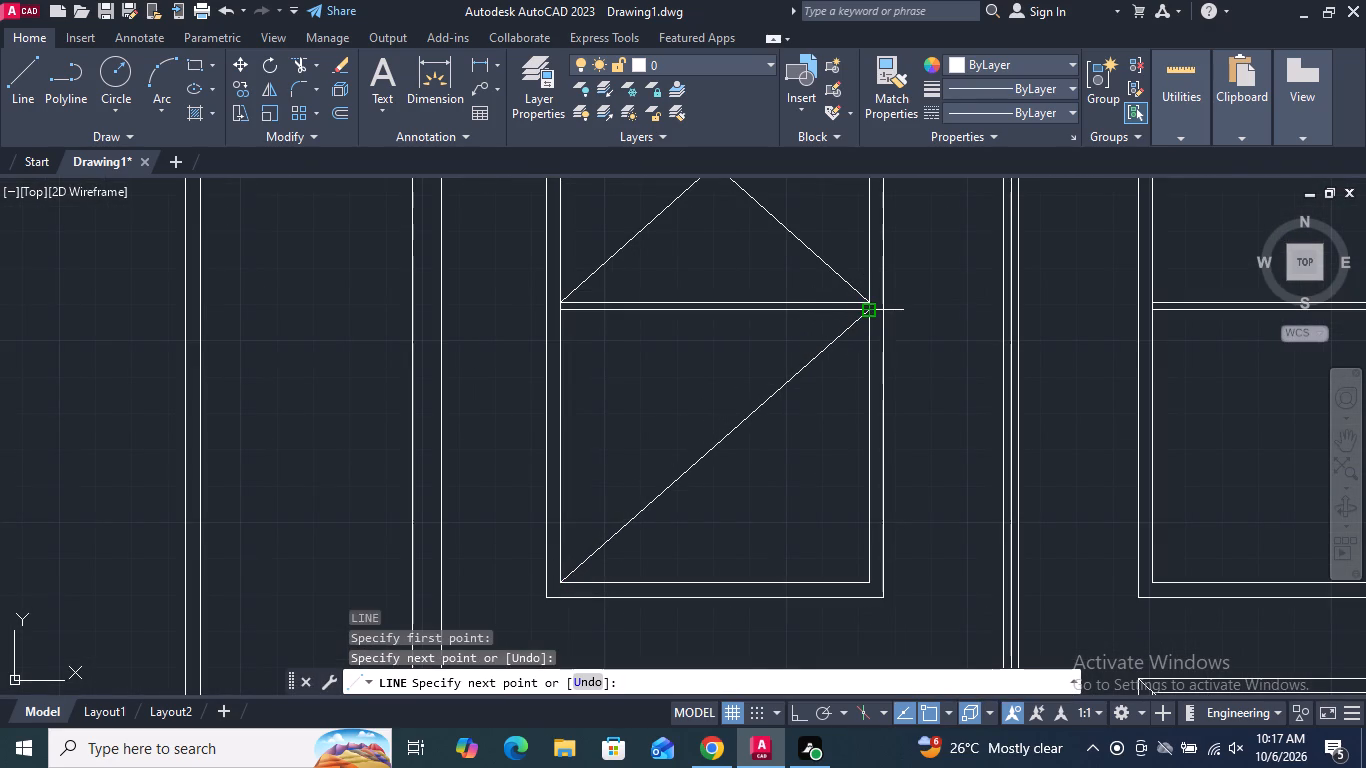
pyautogui.press('Return')
pyautogui.click(868, 580)
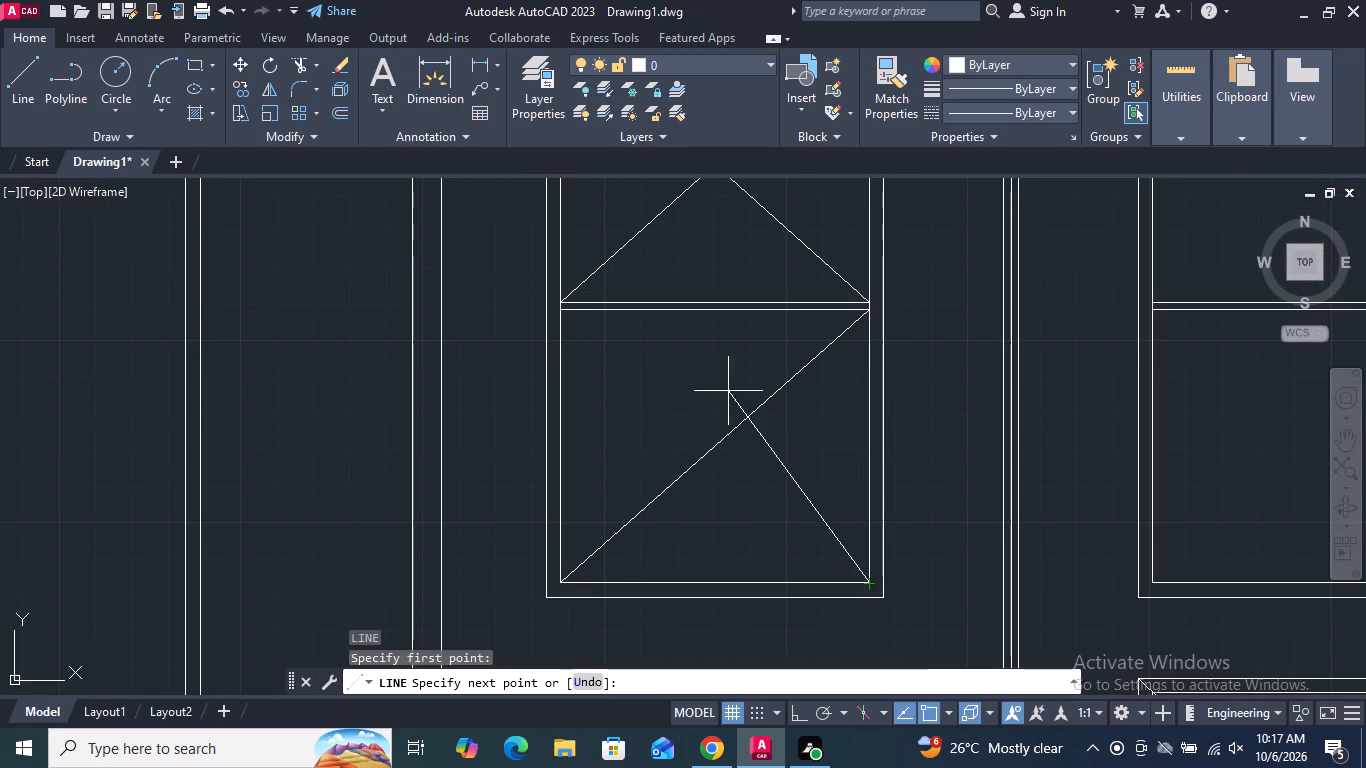
pyautogui.scroll(1, 678, 346)
pyautogui.click(491, 289)
pyautogui.press('Return')
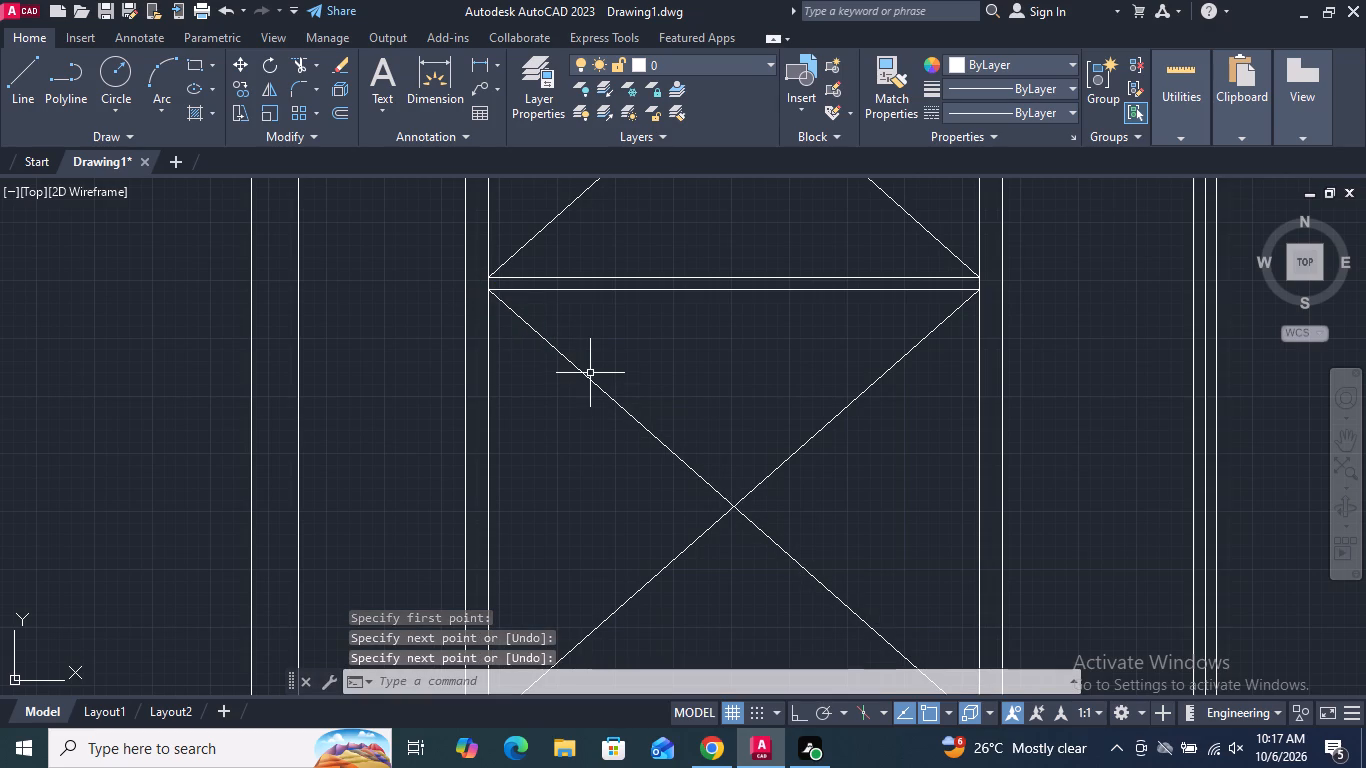
# Offset both diagonals of the left leaf's bottom pane by 0.5" to each side.
pyautogui.scroll(-2, 706, 530)
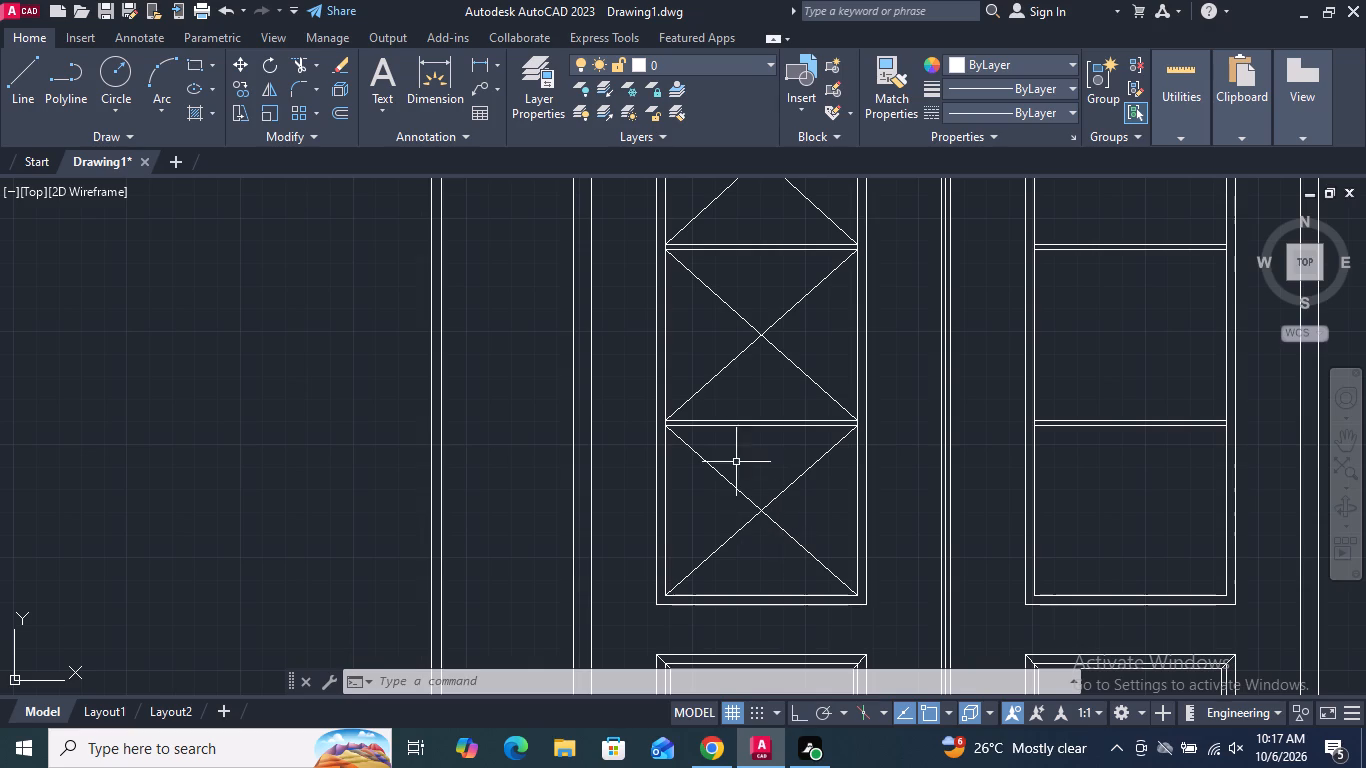
pyautogui.scroll(5, 663, 424)
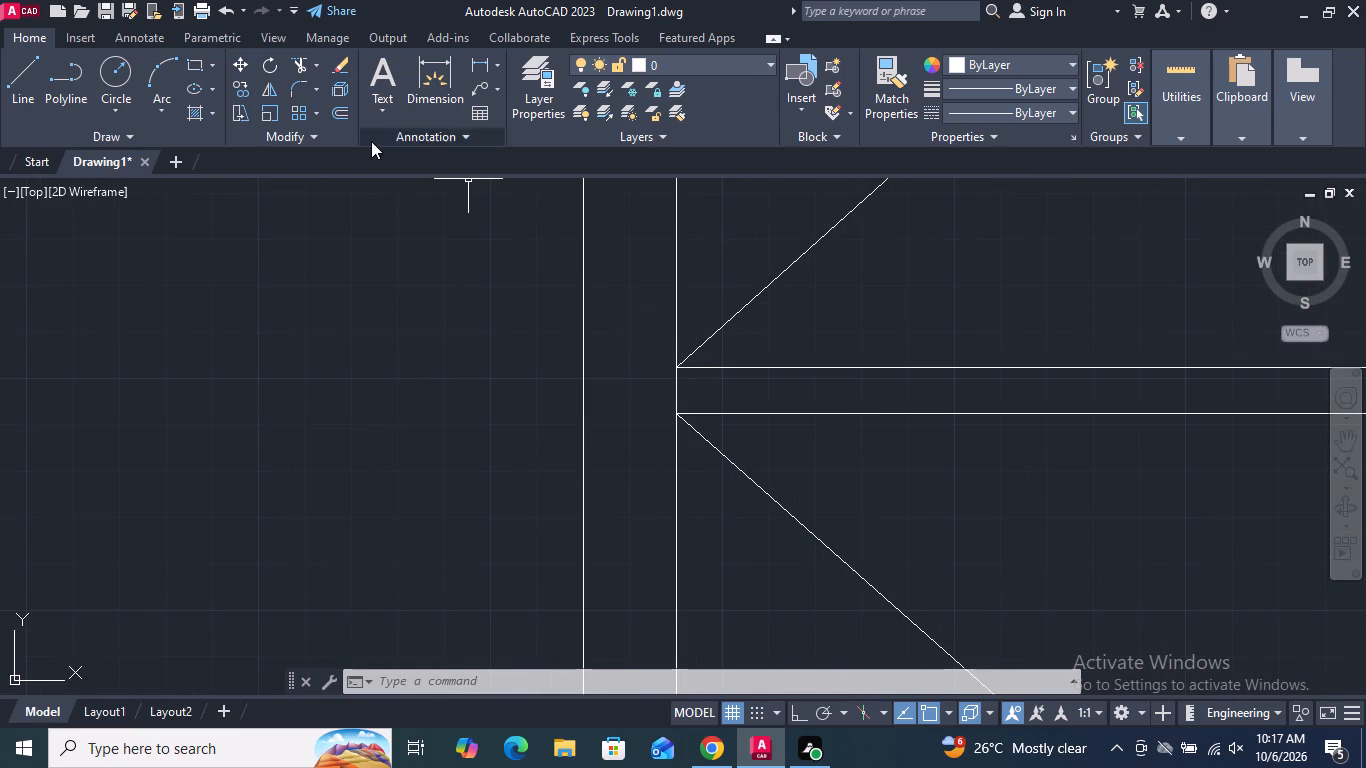
pyautogui.click(337, 114)
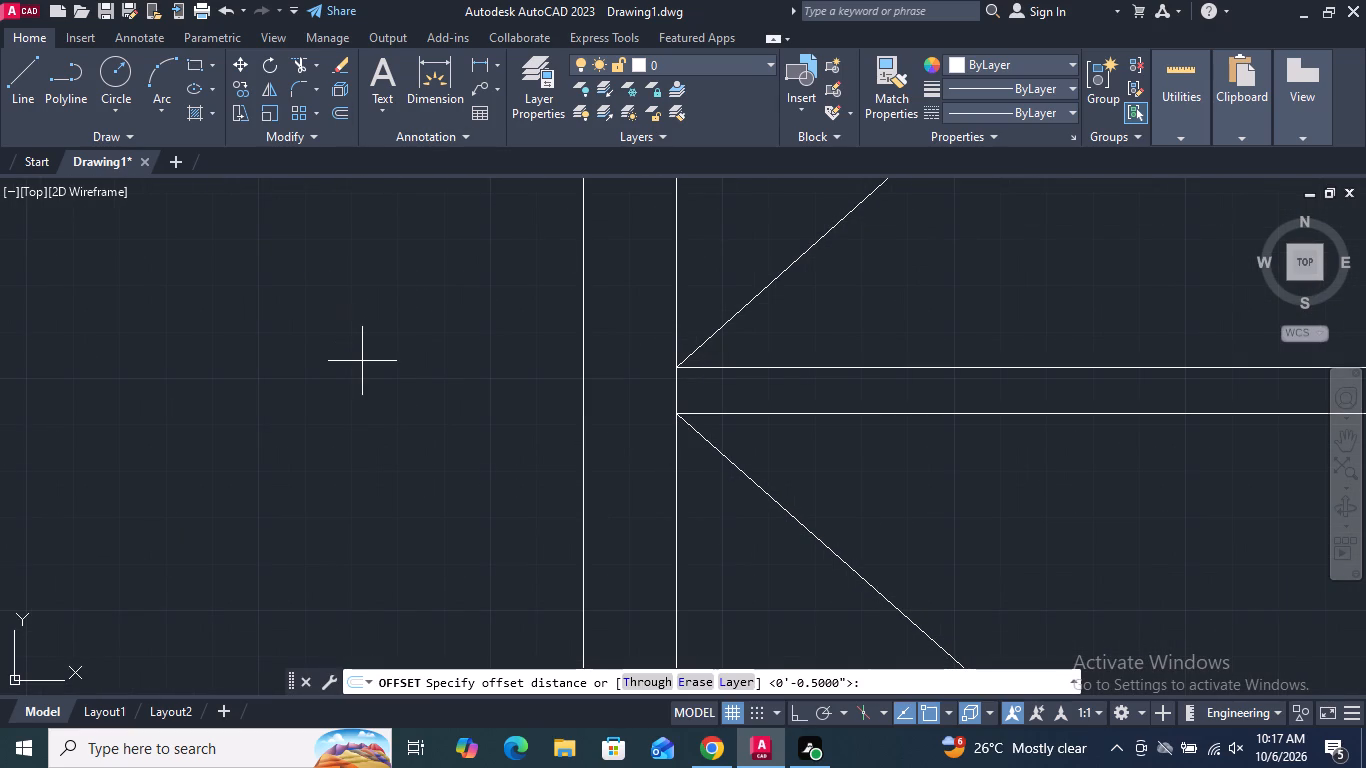
pyautogui.press('Return')
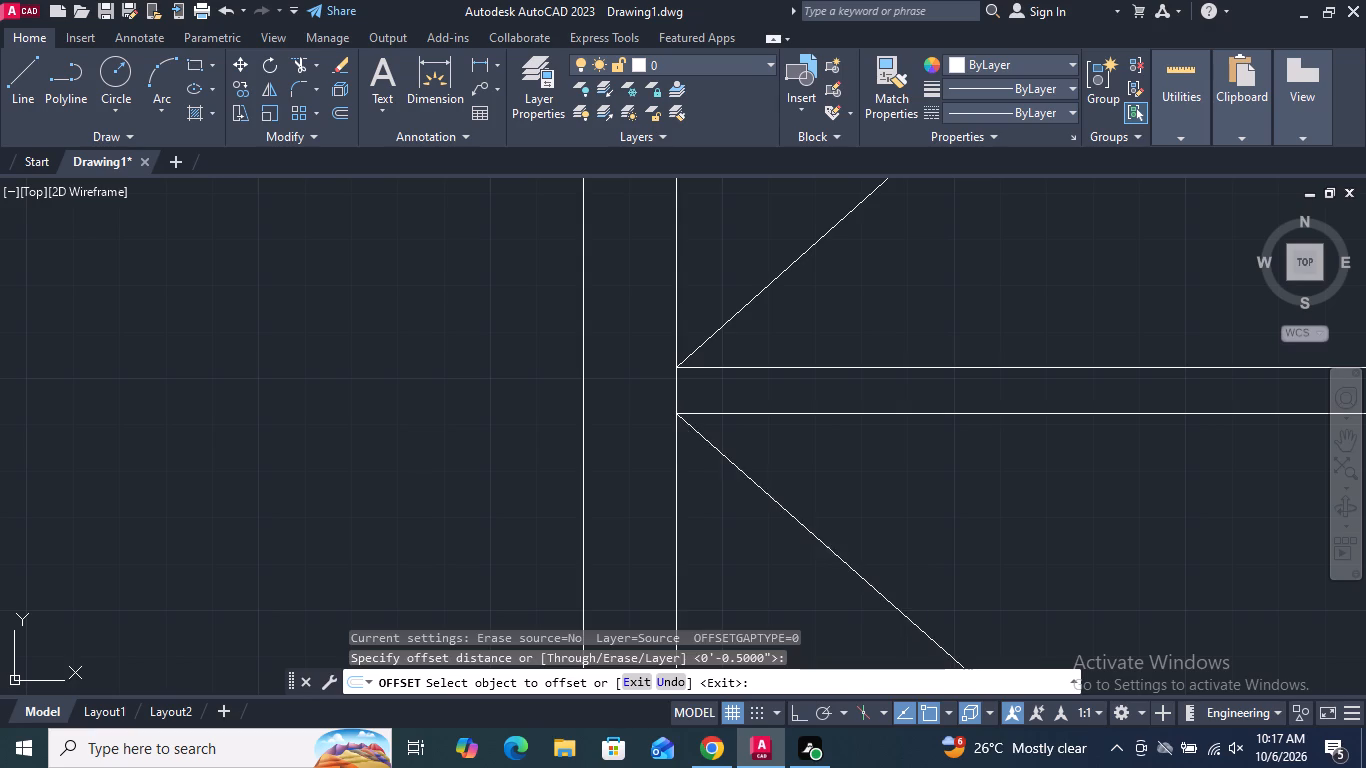
pyautogui.click(830, 550)
pyautogui.click(869, 499)
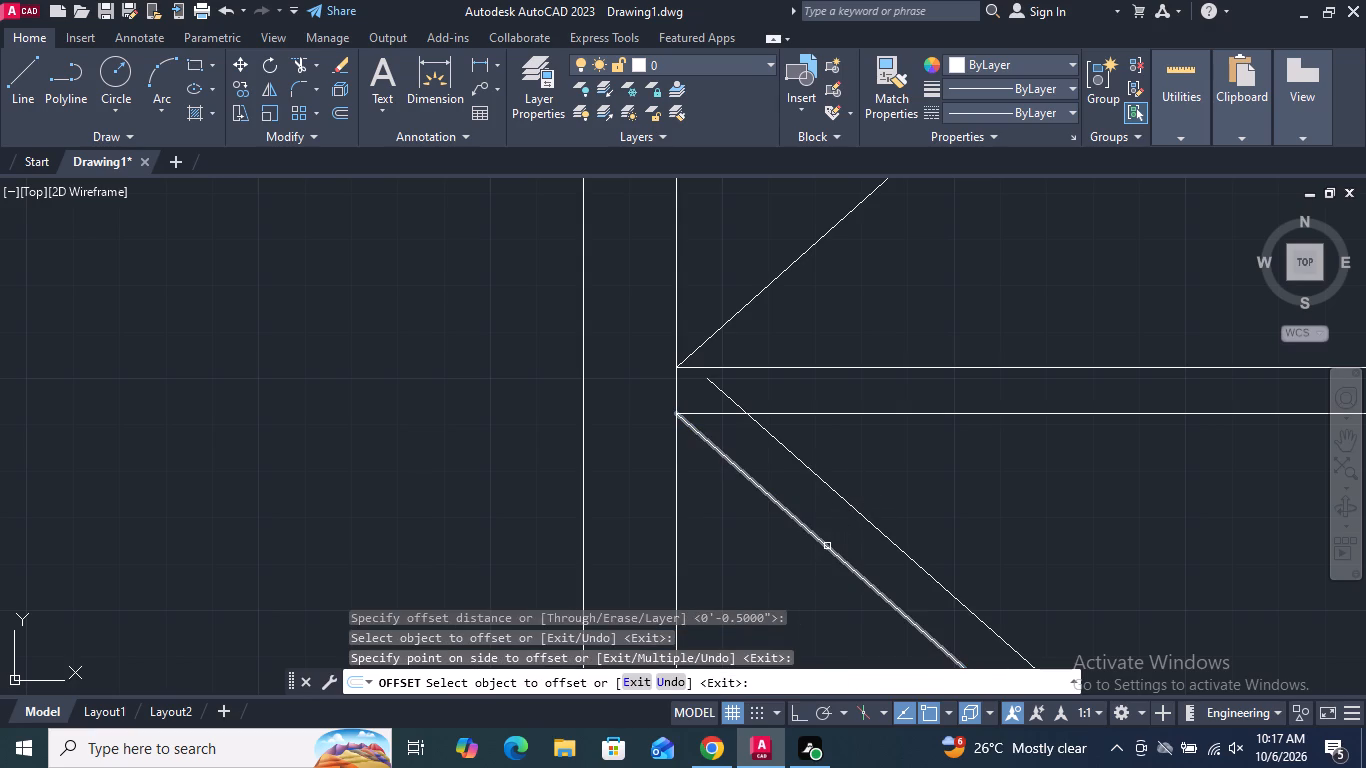
pyautogui.click(827, 545)
pyautogui.click(800, 577)
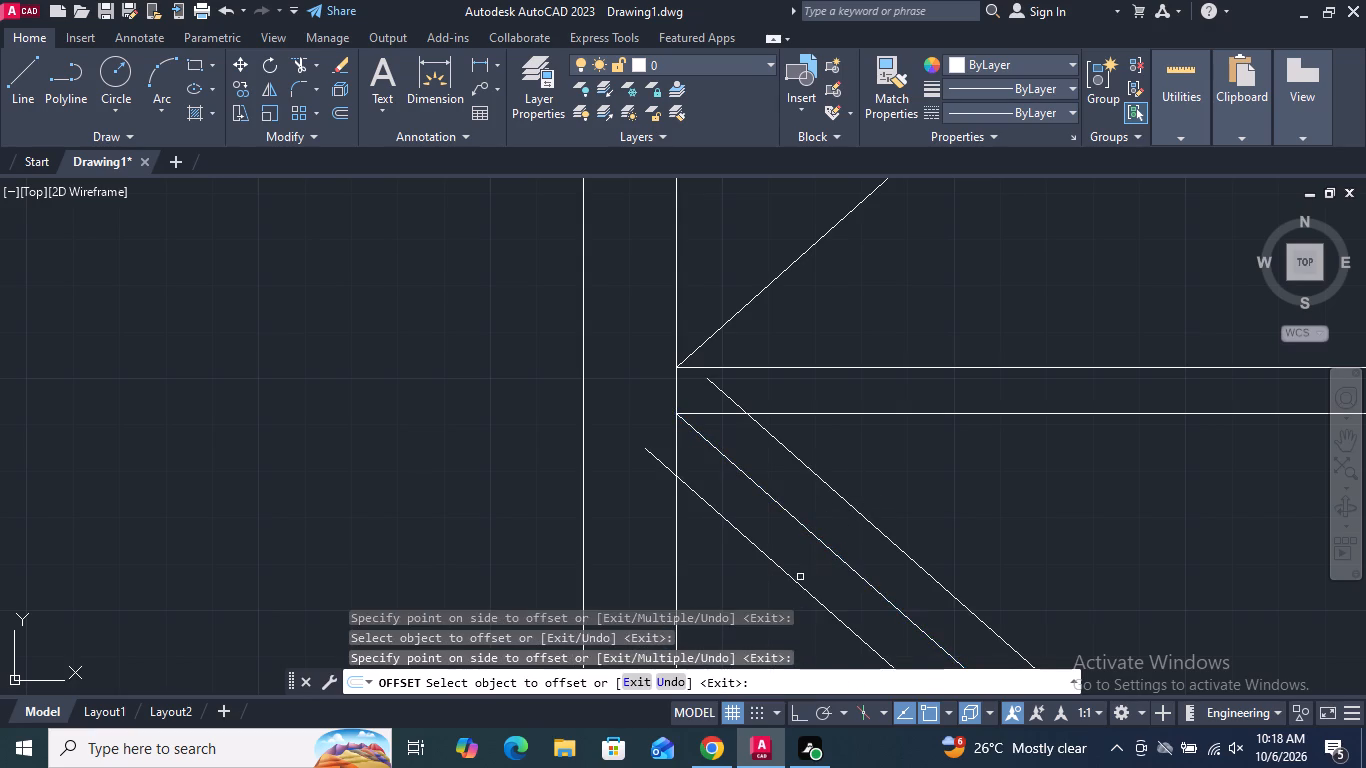
pyautogui.scroll(-3, 765, 456)
pyautogui.scroll(2, 1220, 429)
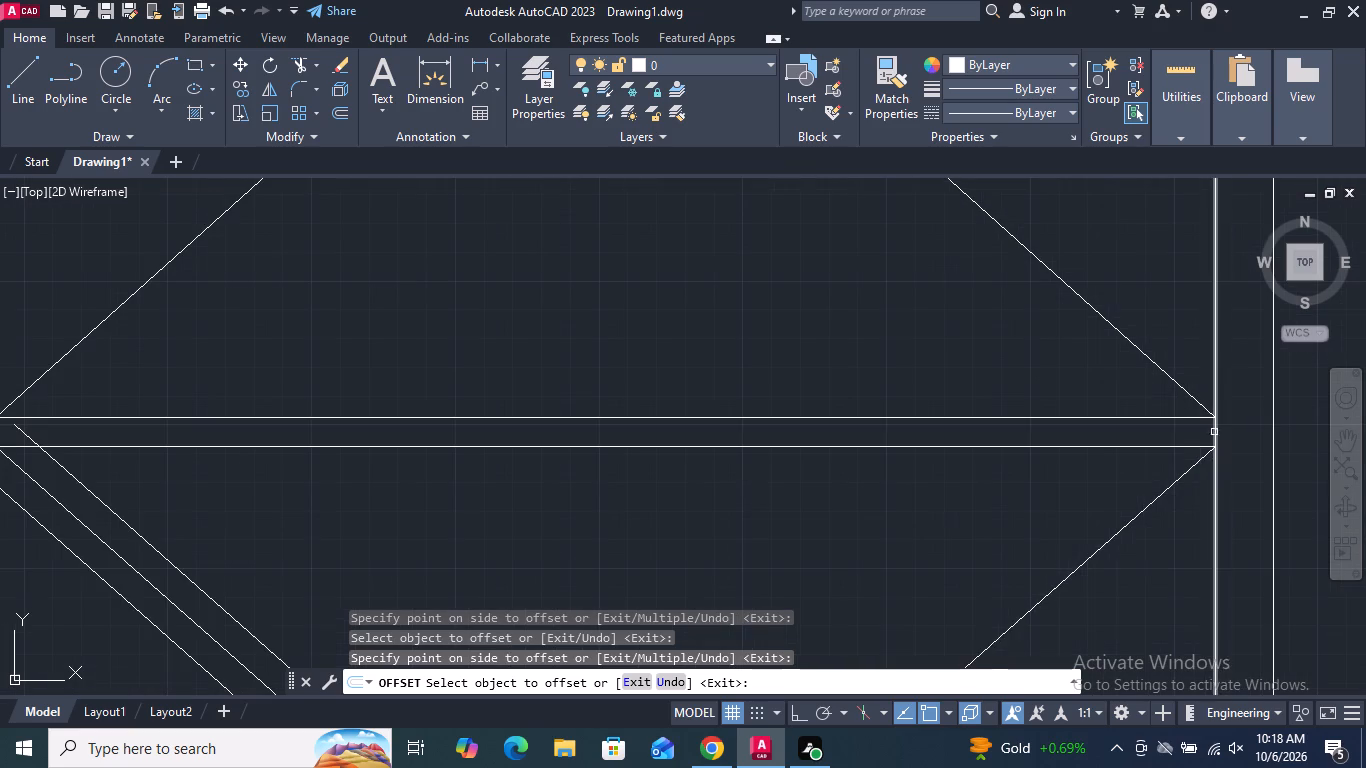
pyautogui.click(1160, 497)
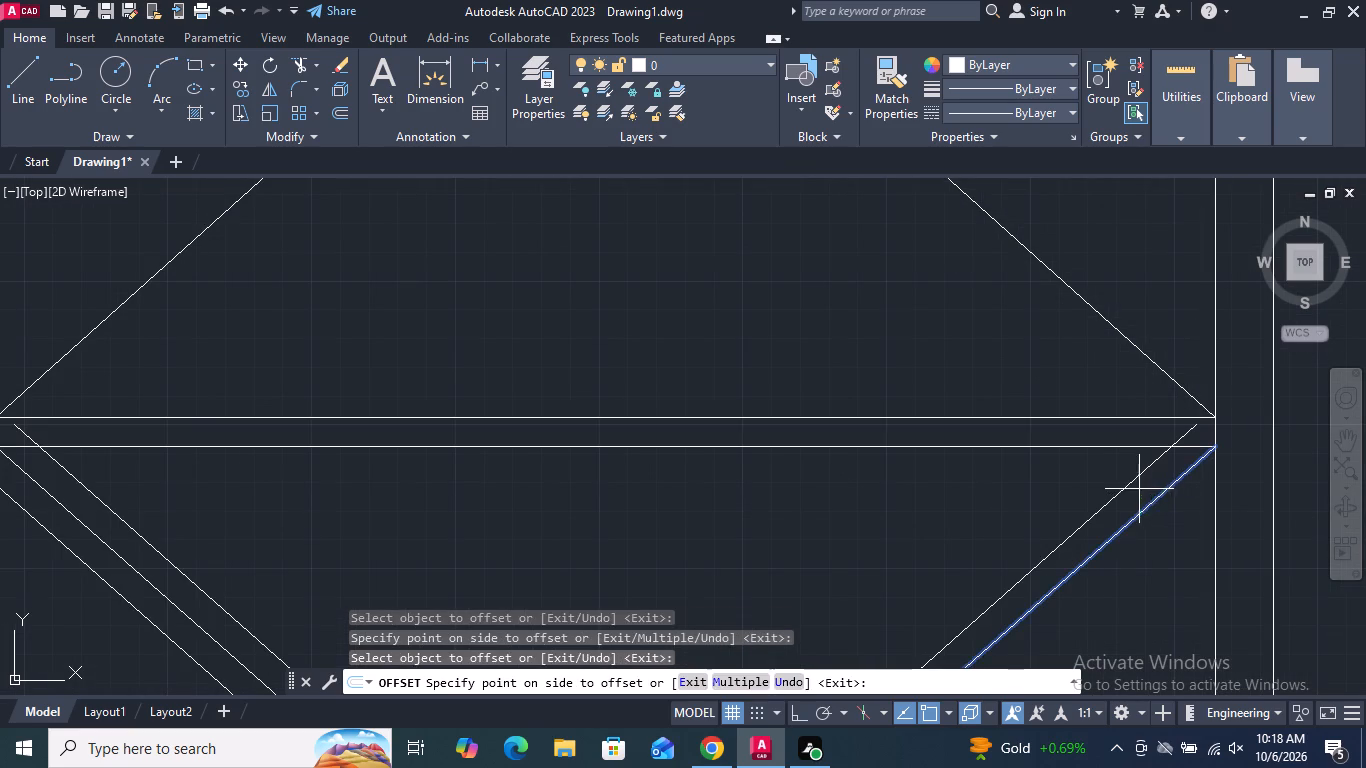
pyautogui.click(1139, 489)
pyautogui.click(1140, 511)
pyautogui.click(1141, 544)
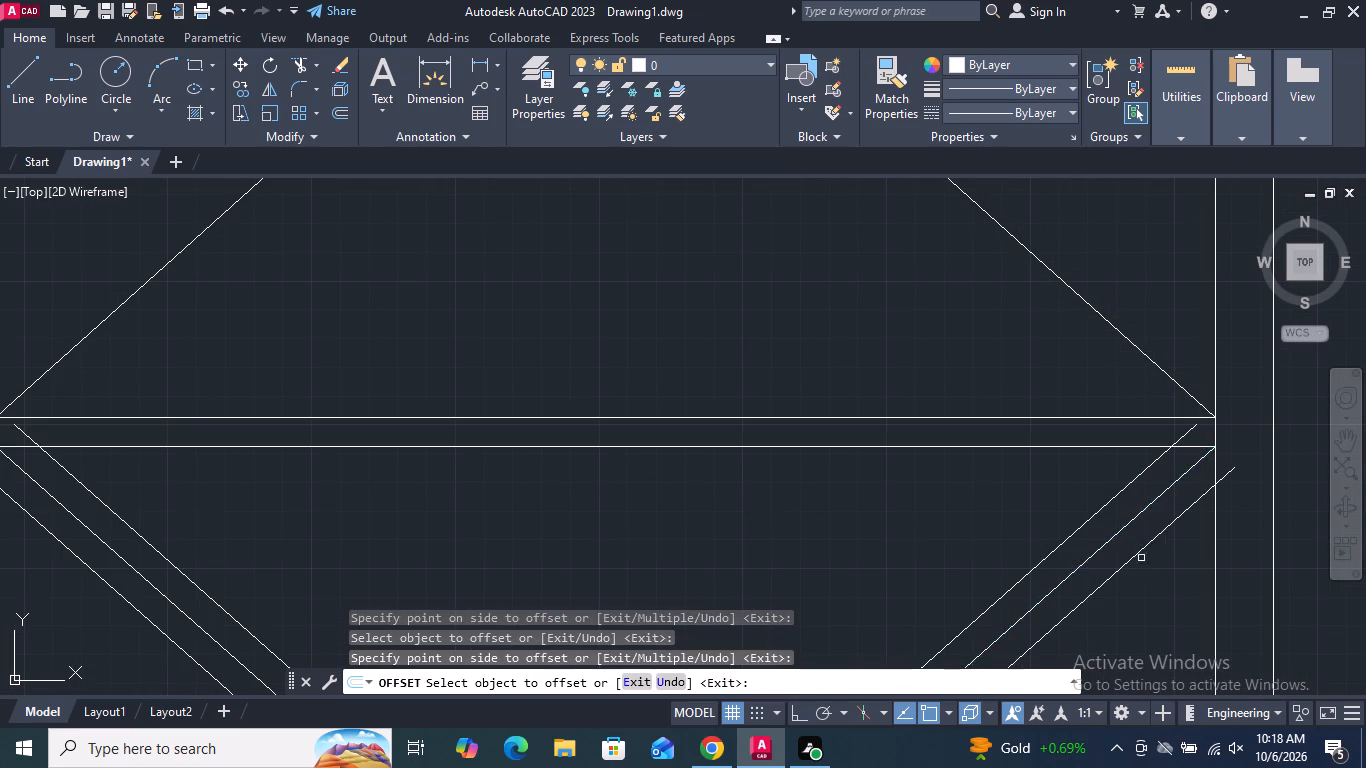
# Offset both diagonals of the left leaf's middle pane by 0.5" to each side.
pyautogui.scroll(-3, 1141, 613)
pyautogui.scroll(3, 921, 350)
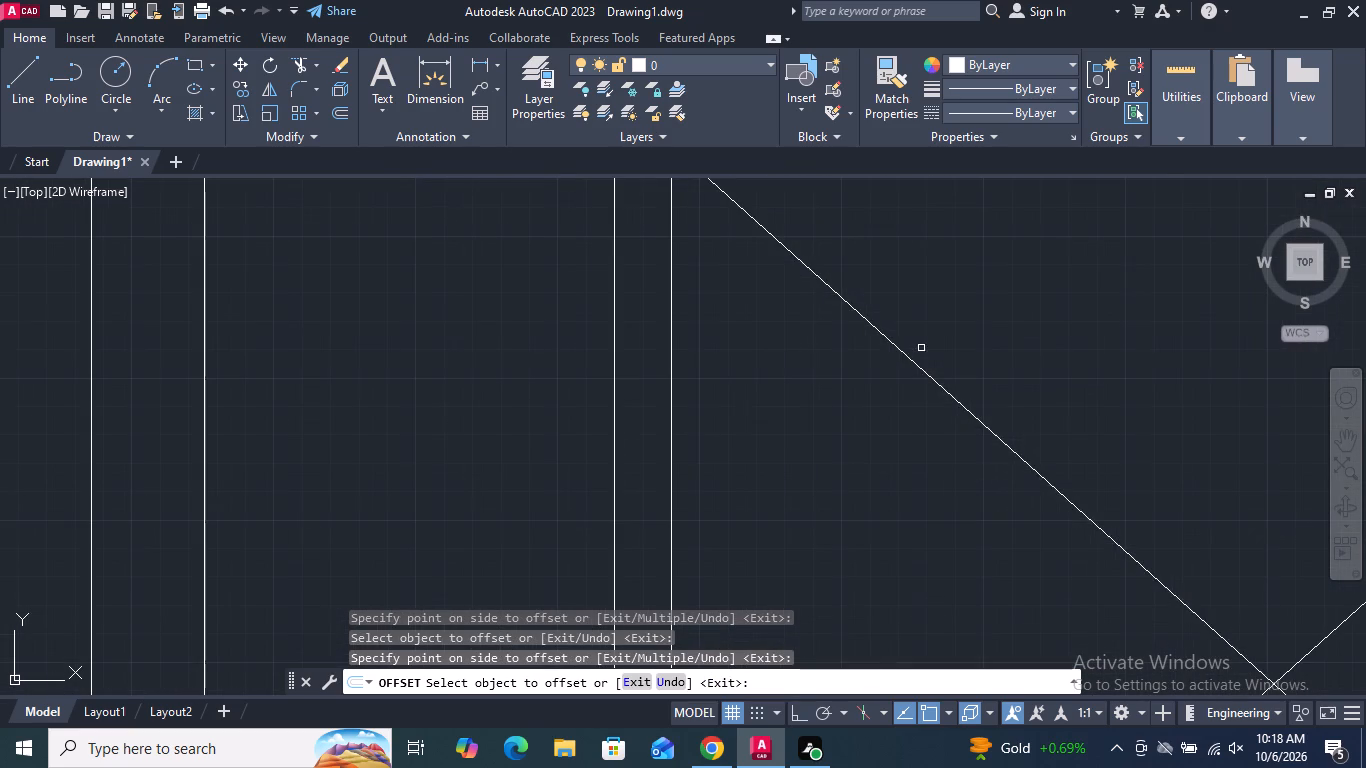
pyautogui.click(911, 358)
pyautogui.click(973, 304)
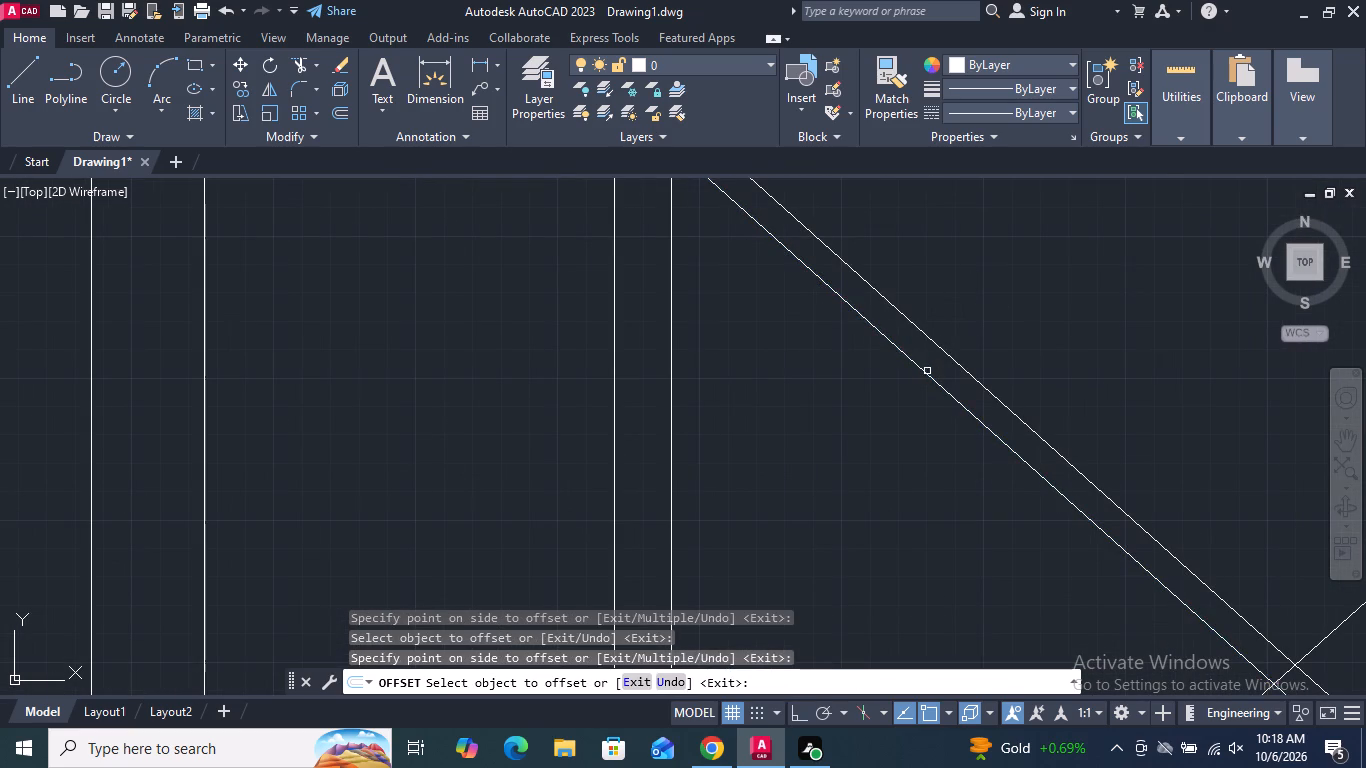
pyautogui.click(932, 379)
pyautogui.click(871, 421)
pyautogui.scroll(-2, 846, 428)
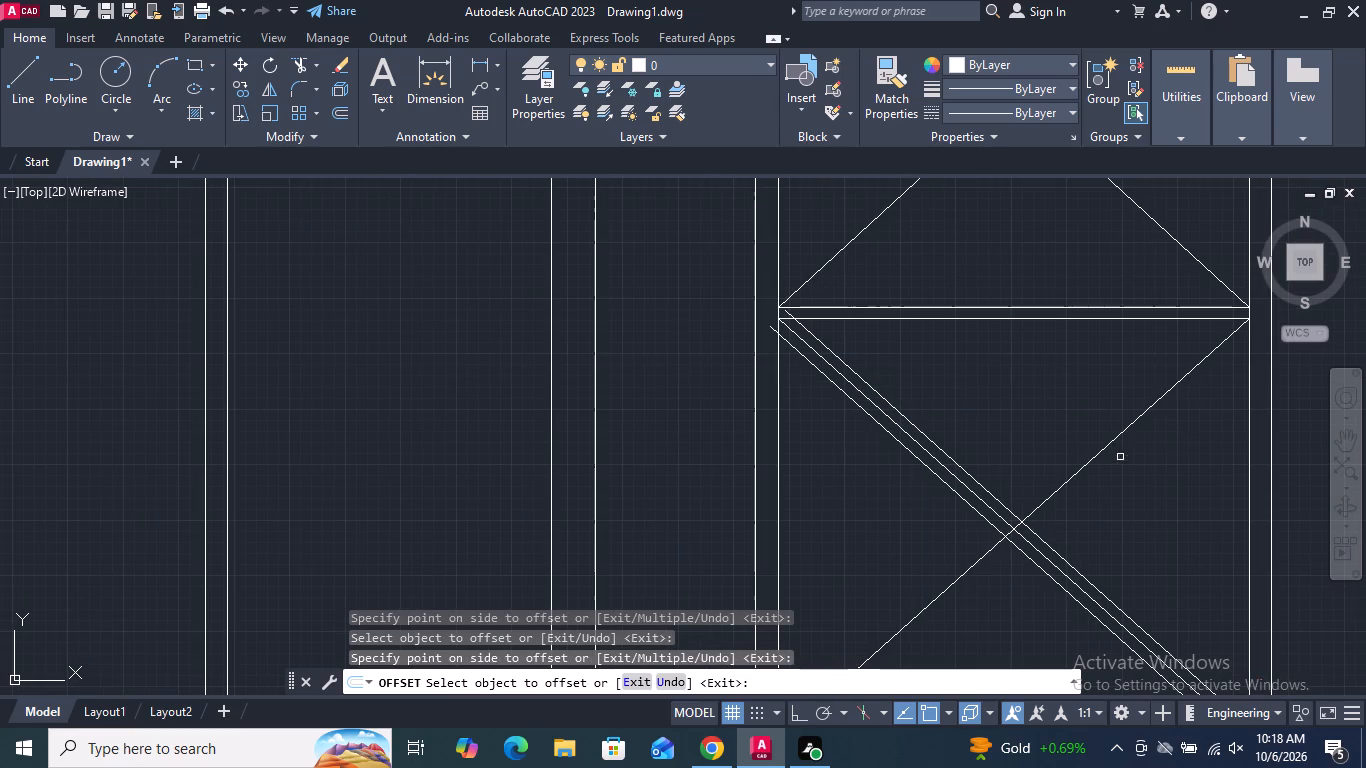
pyautogui.click(1108, 442)
pyautogui.click(1057, 406)
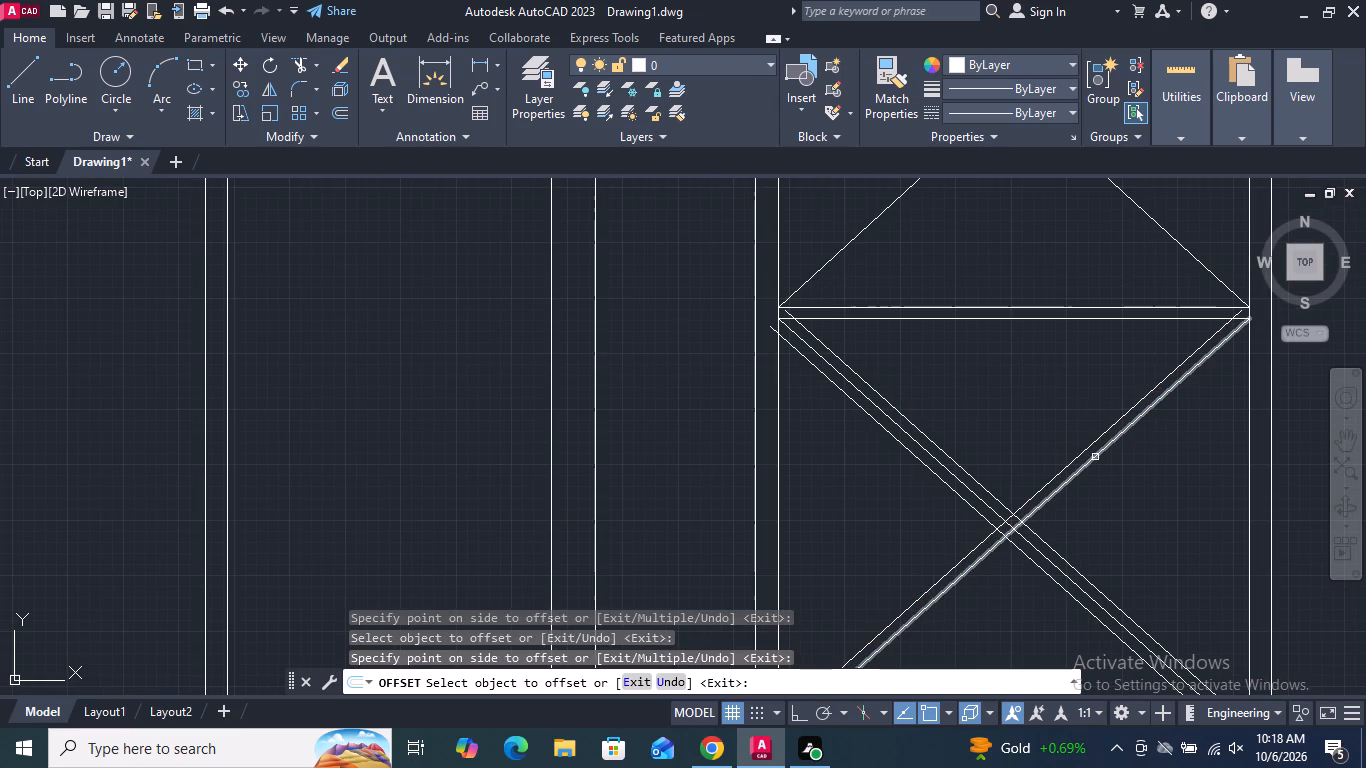
pyautogui.click(1095, 456)
pyautogui.click(1099, 480)
# Offset both diagonals of the left leaf's top pane by 0.5" to each side.
pyautogui.scroll(-1, 1074, 502)
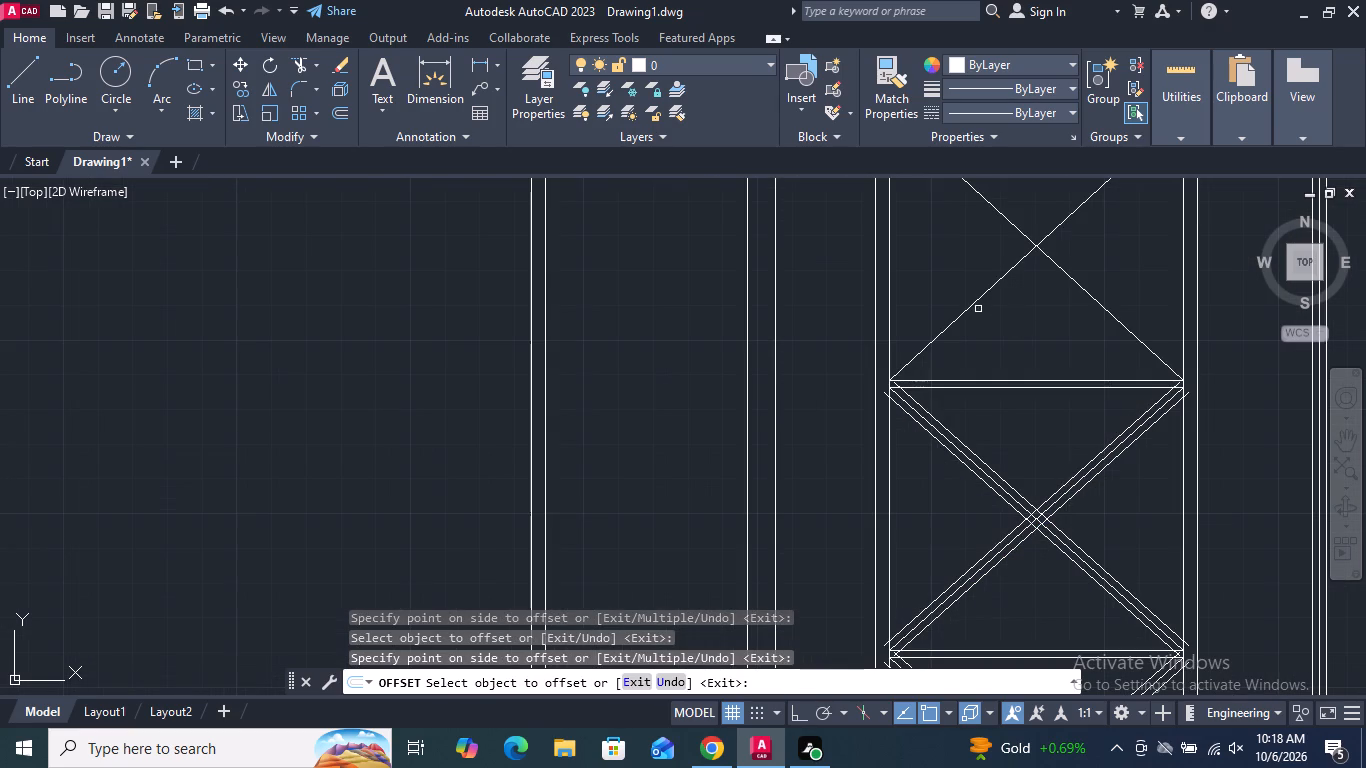
pyautogui.click(974, 301)
pyautogui.click(955, 274)
pyautogui.moveTo(966, 312); pyautogui.dragTo(968, 321)
pyautogui.click(978, 349)
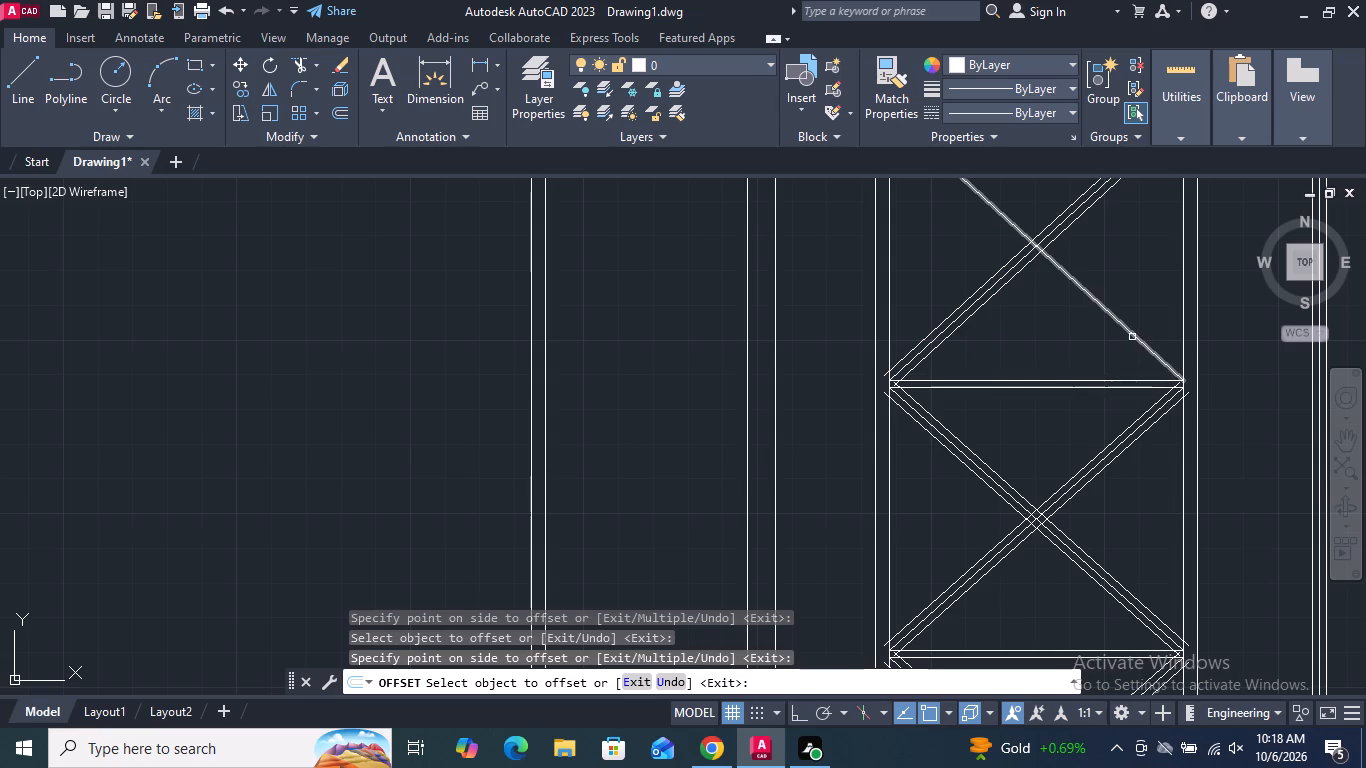
pyautogui.click(1132, 336)
pyautogui.click(1102, 360)
pyautogui.click(1124, 324)
pyautogui.click(1132, 307)
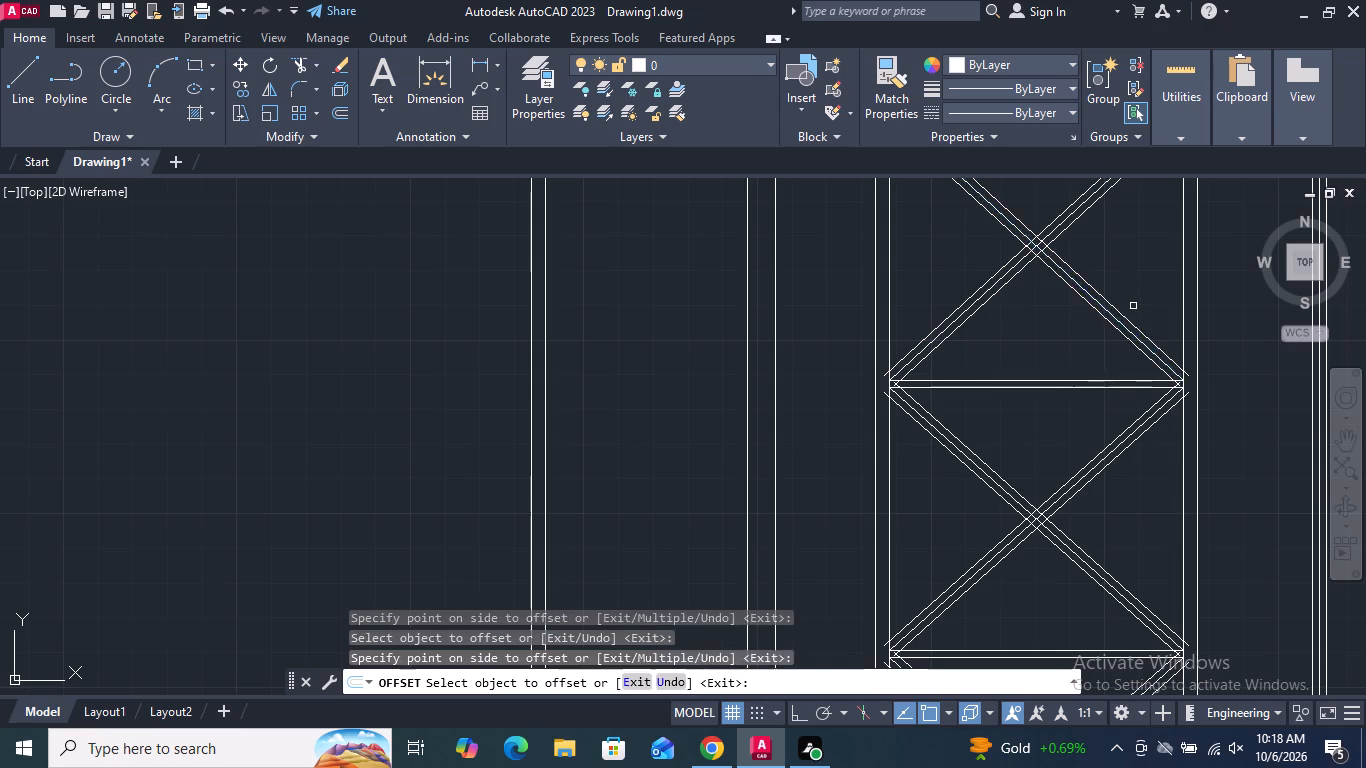
pyautogui.scroll(-2, 1083, 356)
pyautogui.press('Return')
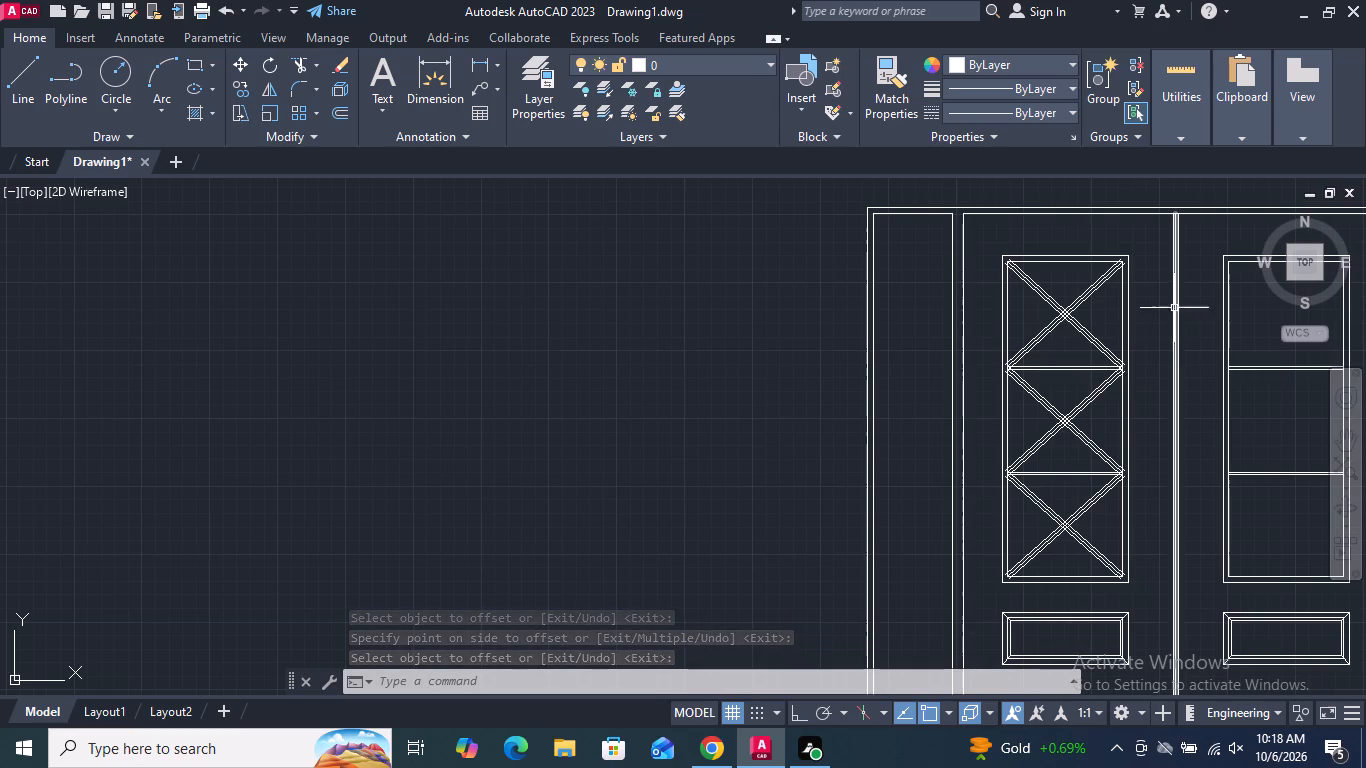
# At the top pane's upper-left corner, trim the overshooting offset ends, the centre diagonal and the frame-edge pieces between the offset lines.
pyautogui.scroll(2, 1056, 271)
pyautogui.scroll(3, 948, 241)
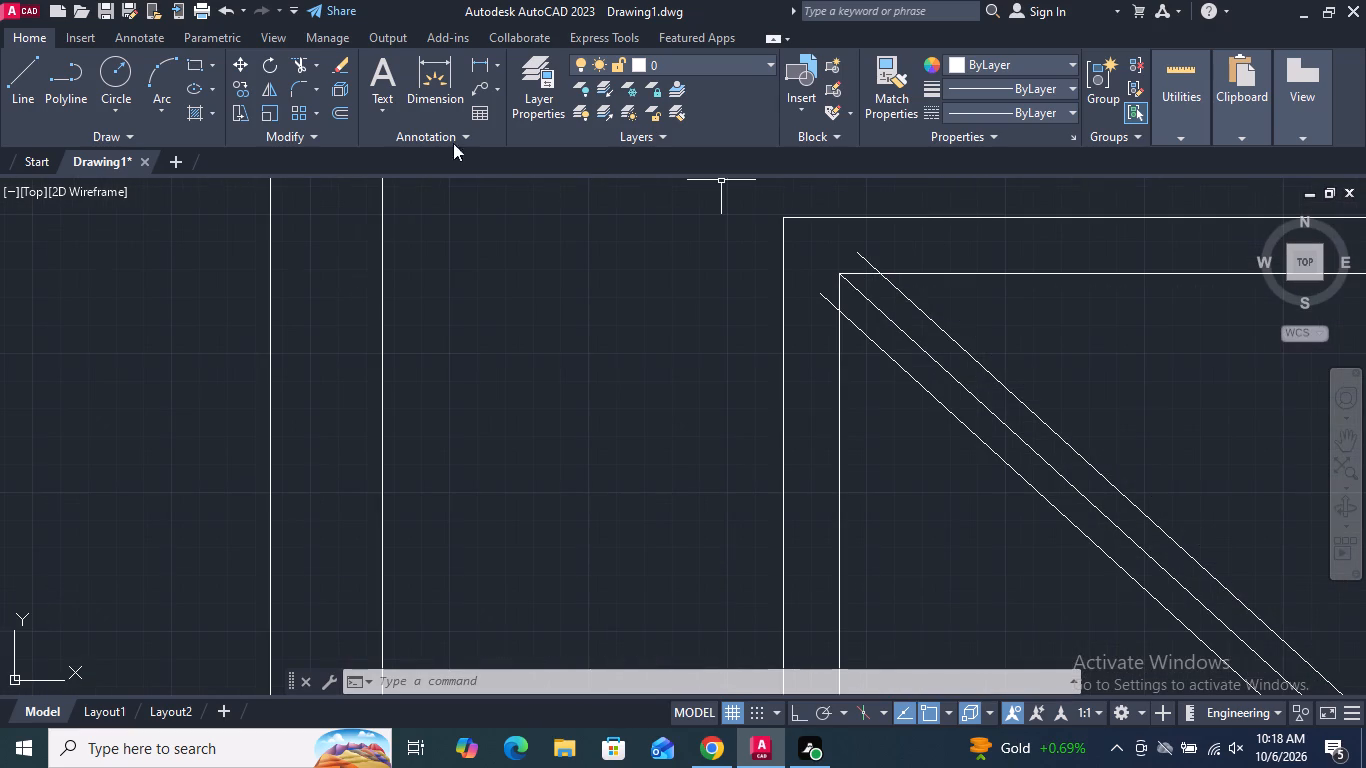
pyautogui.click(293, 63)
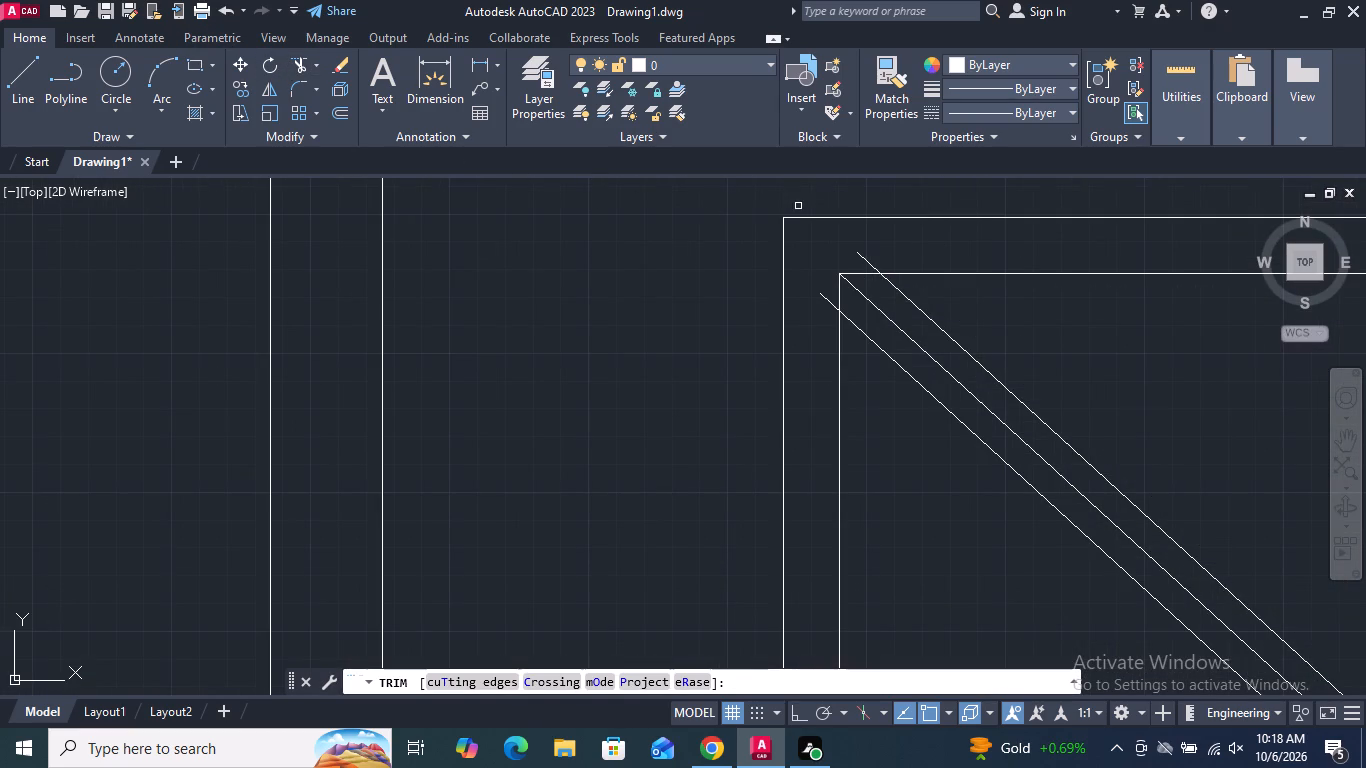
pyautogui.scroll(2, 798, 206)
pyautogui.moveTo(971, 318); pyautogui.dragTo(951, 336)
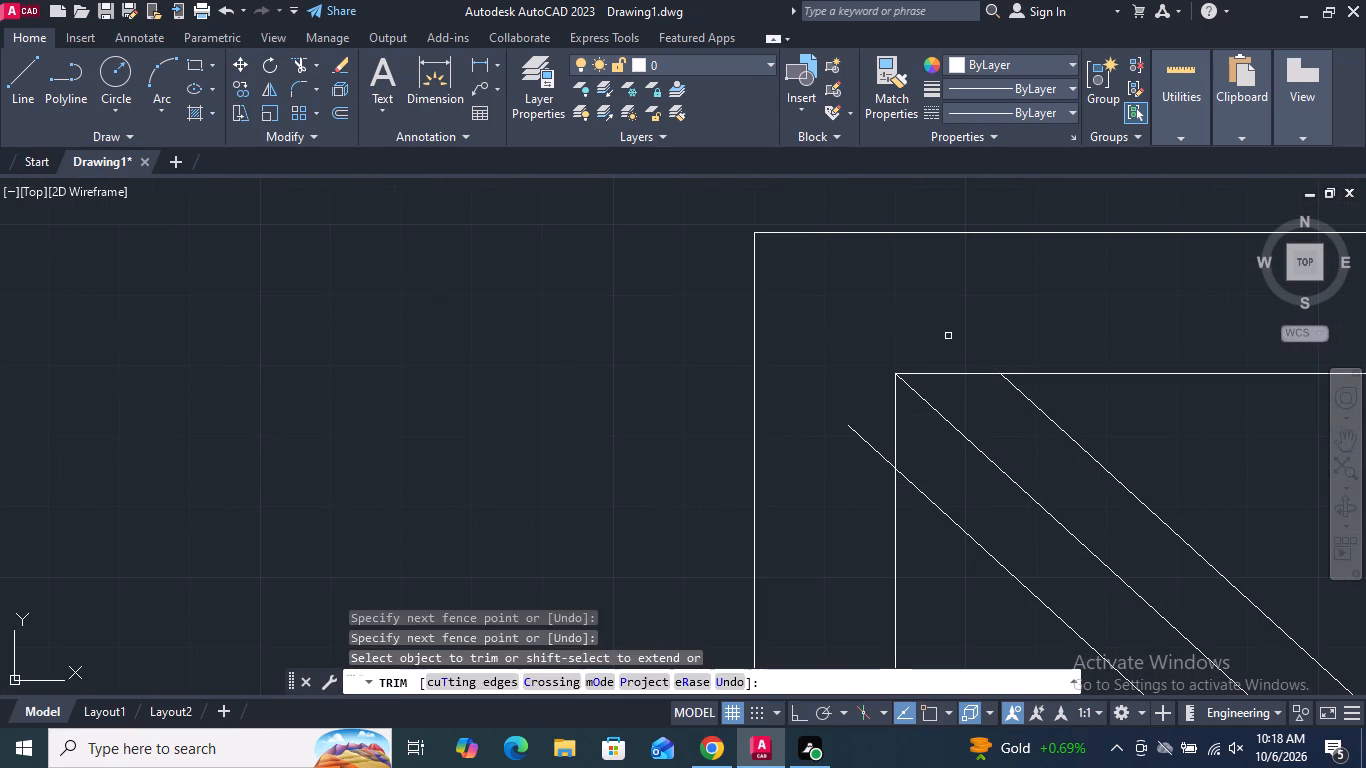
pyautogui.moveTo(948, 363); pyautogui.dragTo(968, 382)
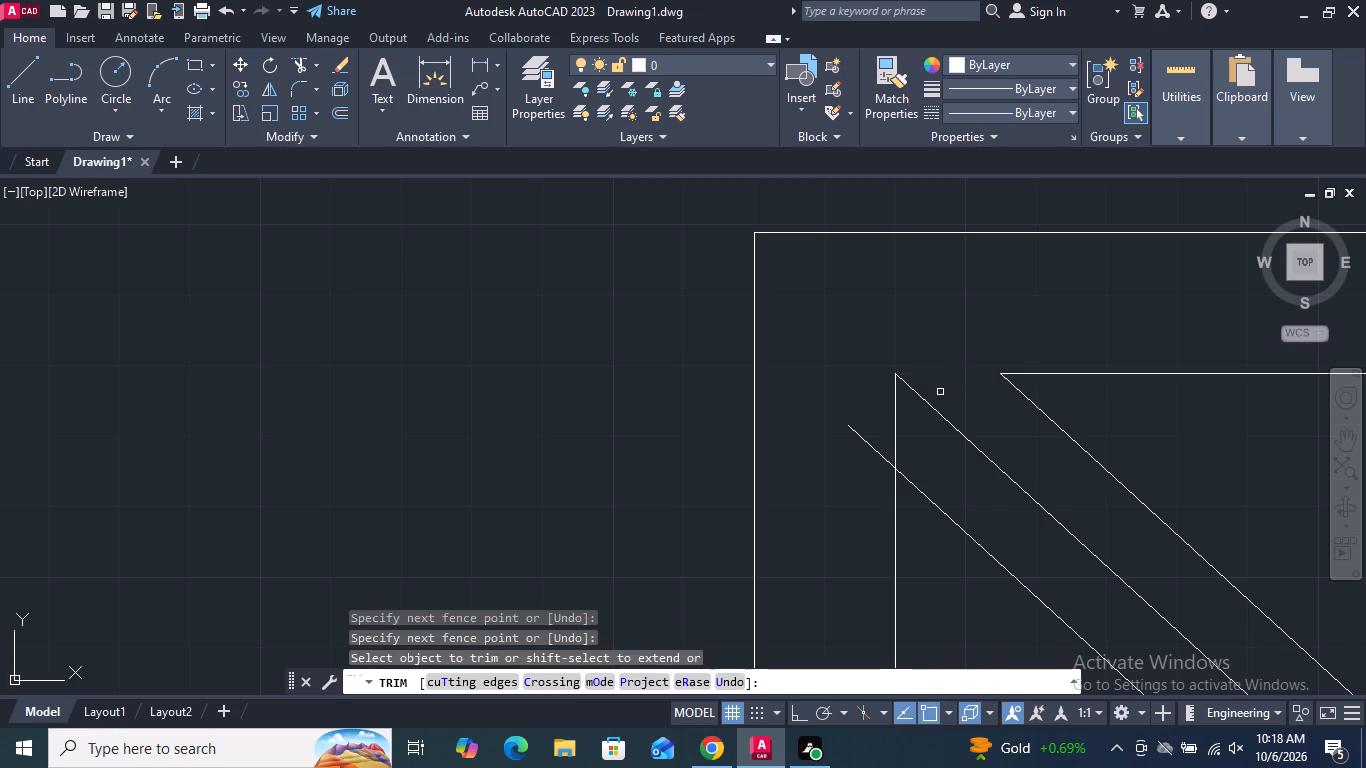
pyautogui.moveTo(891, 409); pyautogui.dragTo(910, 422)
pyautogui.moveTo(929, 385); pyautogui.dragTo(912, 403)
pyautogui.moveTo(889, 424); pyautogui.dragTo(865, 471)
# At the top pane's upper-right corner, trim the overshooting offset ends, the centre diagonal and the frame-edge pieces between the offset lines.
pyautogui.scroll(-4, 901, 375)
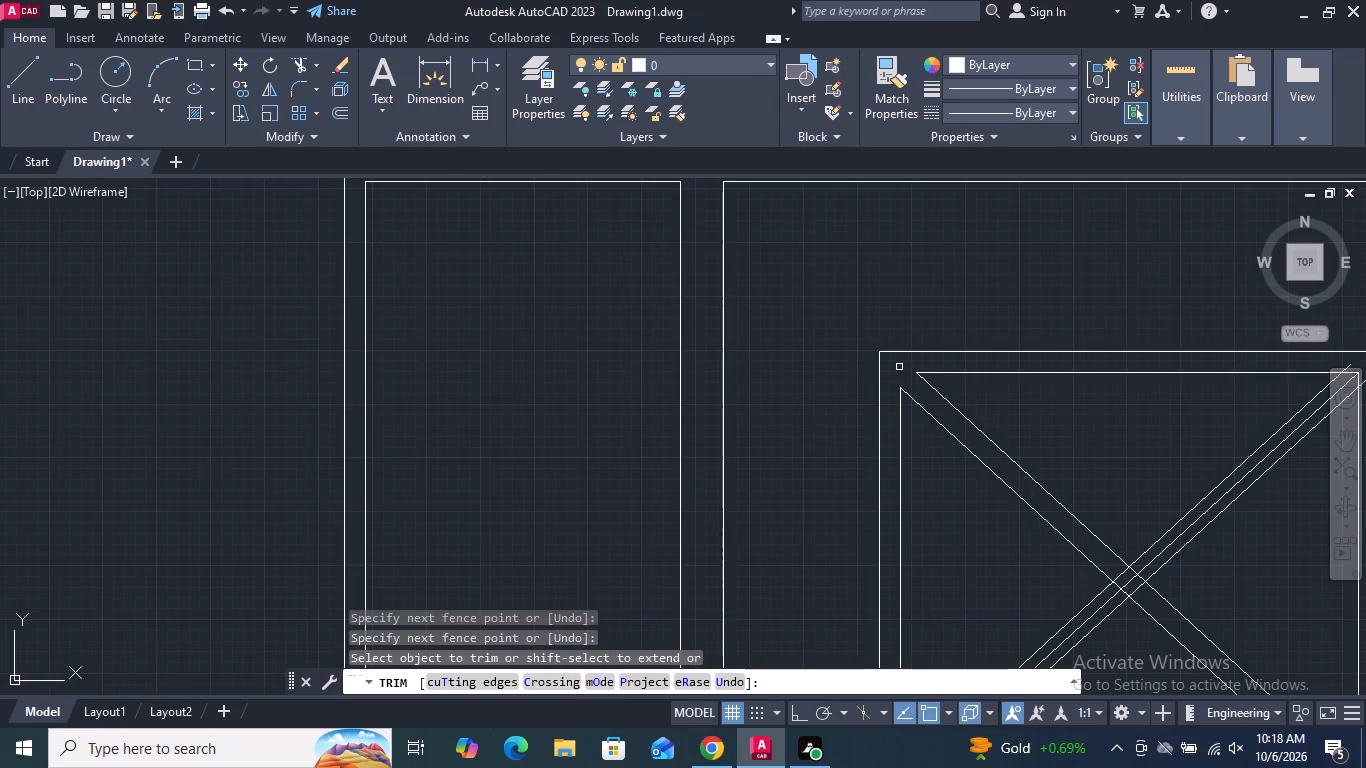
pyautogui.scroll(-1, 915, 372)
pyautogui.scroll(5, 1203, 364)
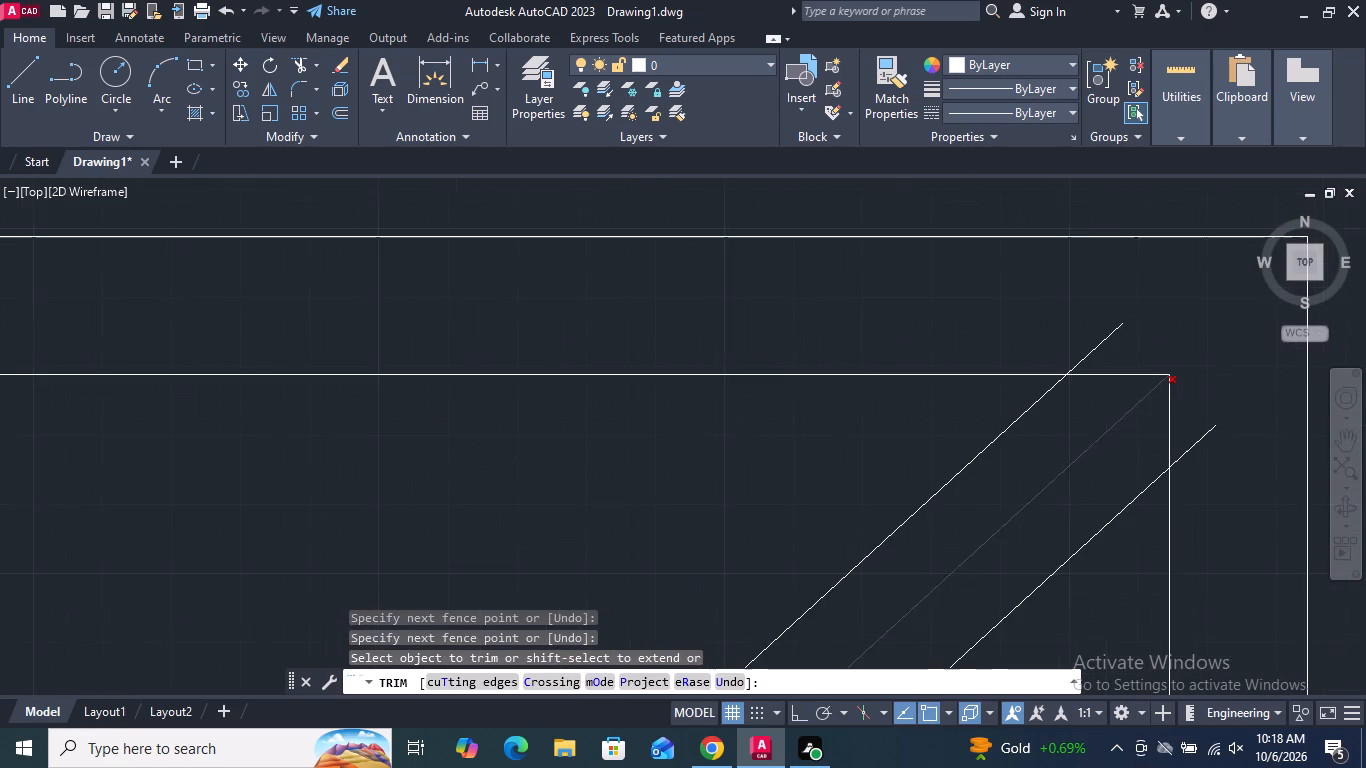
pyautogui.moveTo(1204, 455); pyautogui.dragTo(1089, 322)
# Trim the segments inside the central crossing of the top pane's diagonal bars to leave an open X.
pyautogui.scroll(-5, 1089, 322)
pyautogui.scroll(-1, 975, 376)
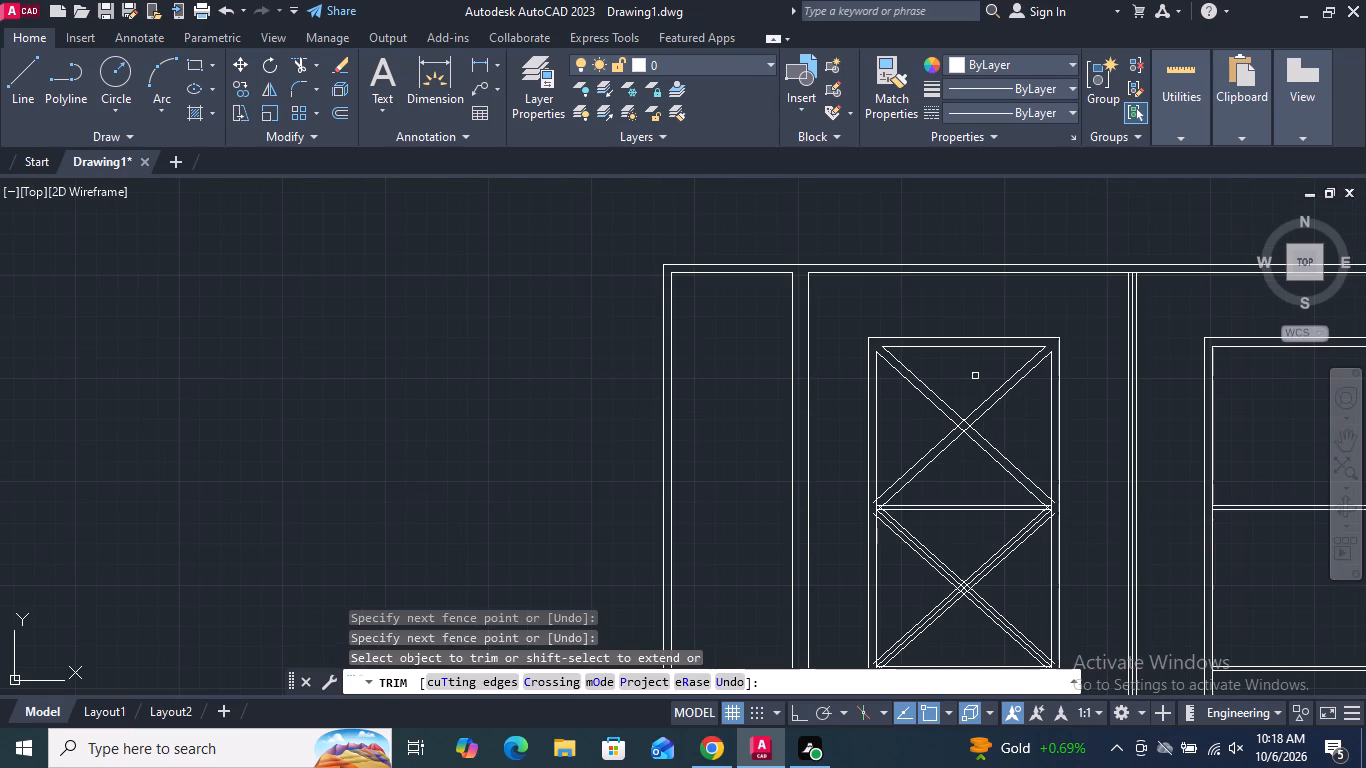
pyautogui.scroll(3, 964, 455)
pyautogui.scroll(3, 936, 320)
pyautogui.moveTo(929, 346); pyautogui.dragTo(1062, 501)
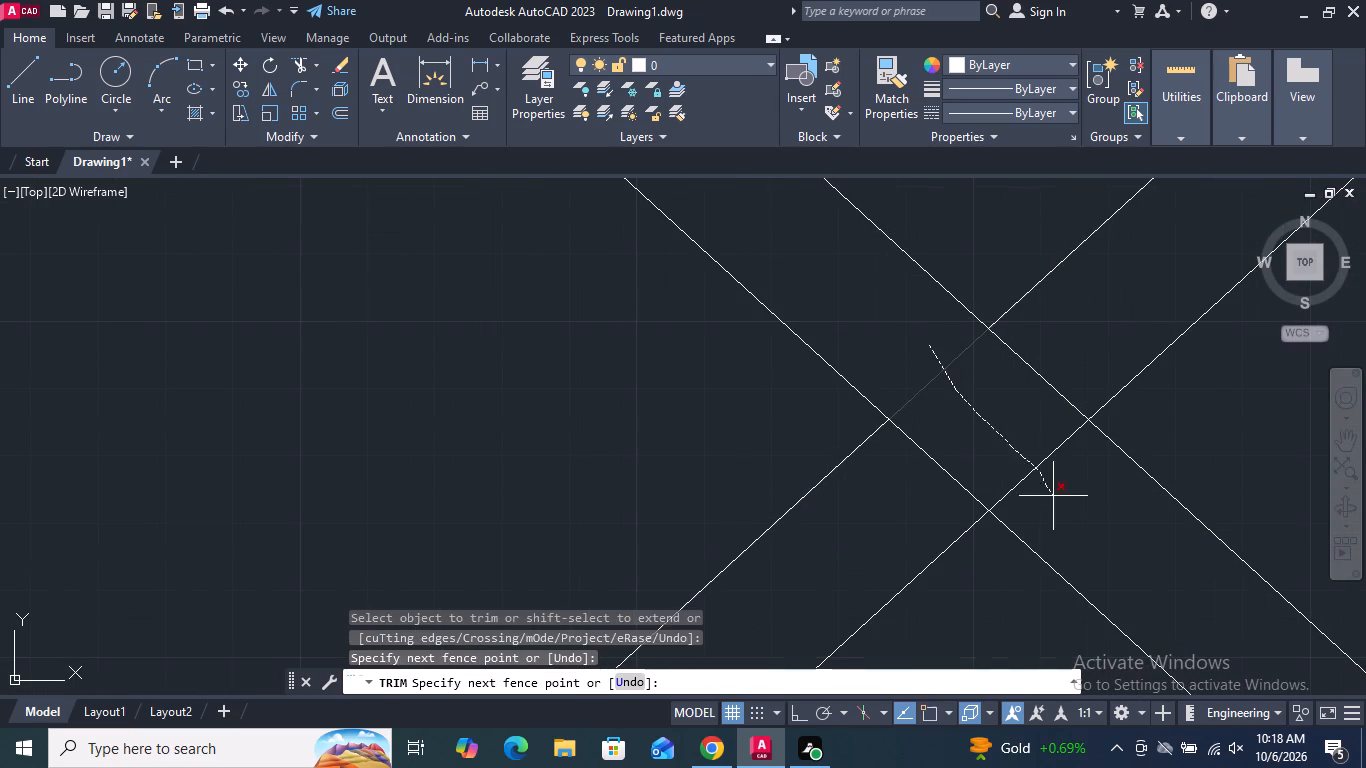
pyautogui.moveTo(1062, 501); pyautogui.dragTo(1084, 517)
pyautogui.moveTo(1066, 351); pyautogui.dragTo(933, 467)
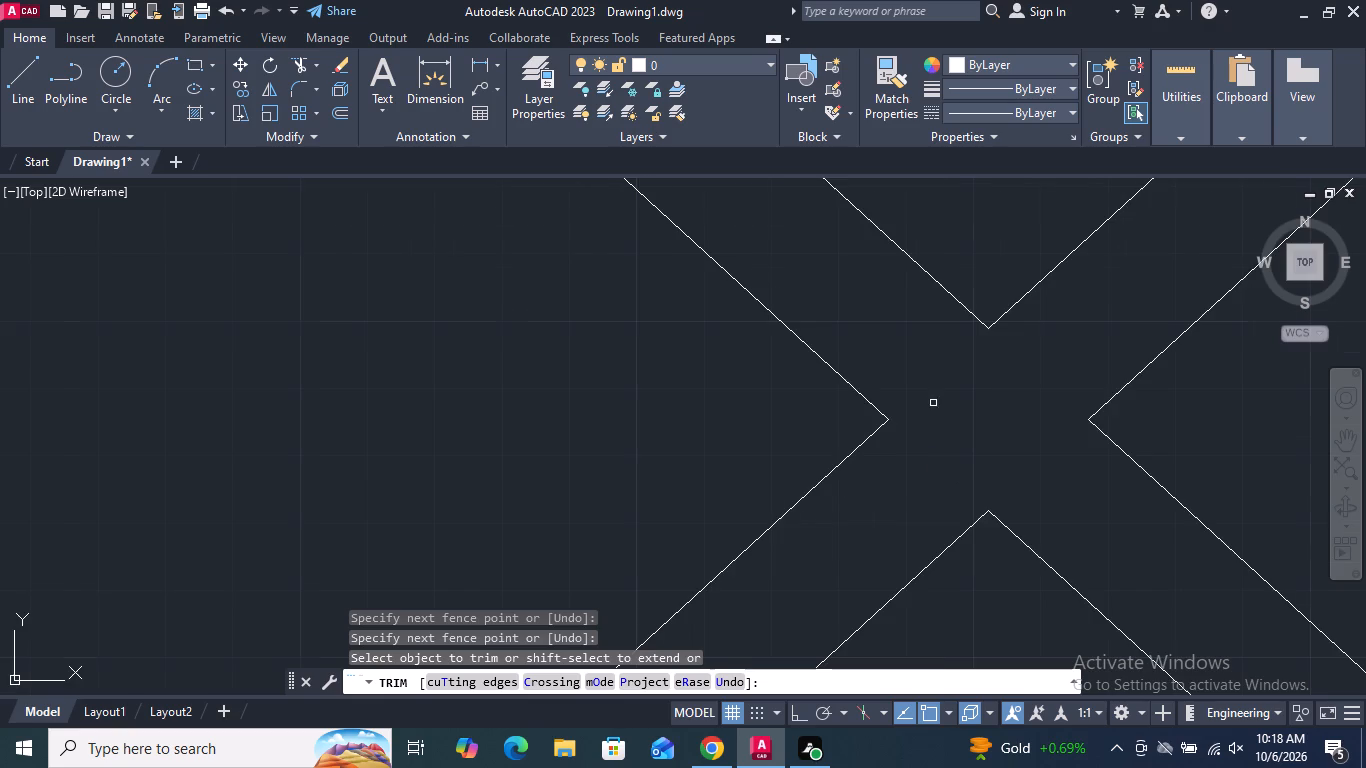
# At the left end of the rail between the top and middle panes, trim overshooting offset ends, centre diagonals, and rail and frame pieces between the bars.
pyautogui.scroll(-1, 933, 403)
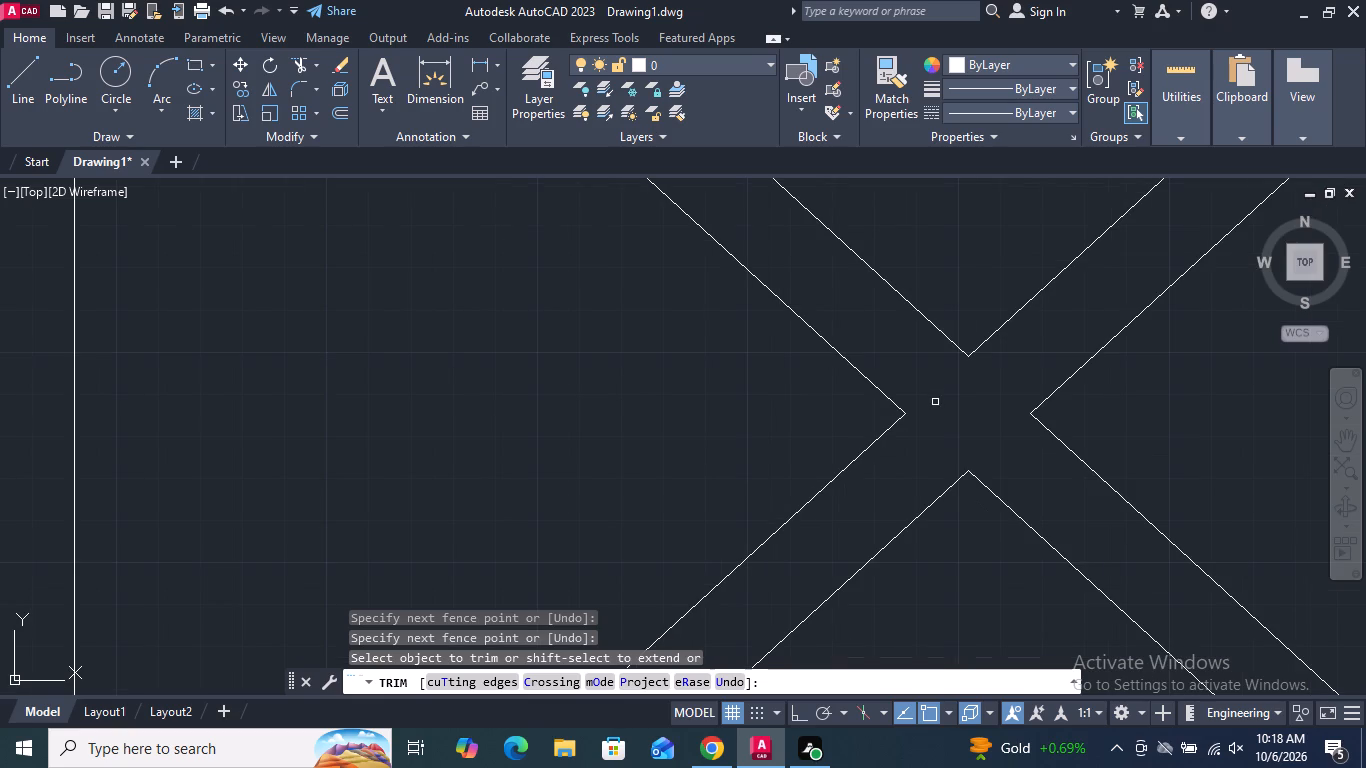
pyautogui.scroll(-4, 989, 156)
pyautogui.scroll(-5, 936, 319)
pyautogui.scroll(6, 857, 412)
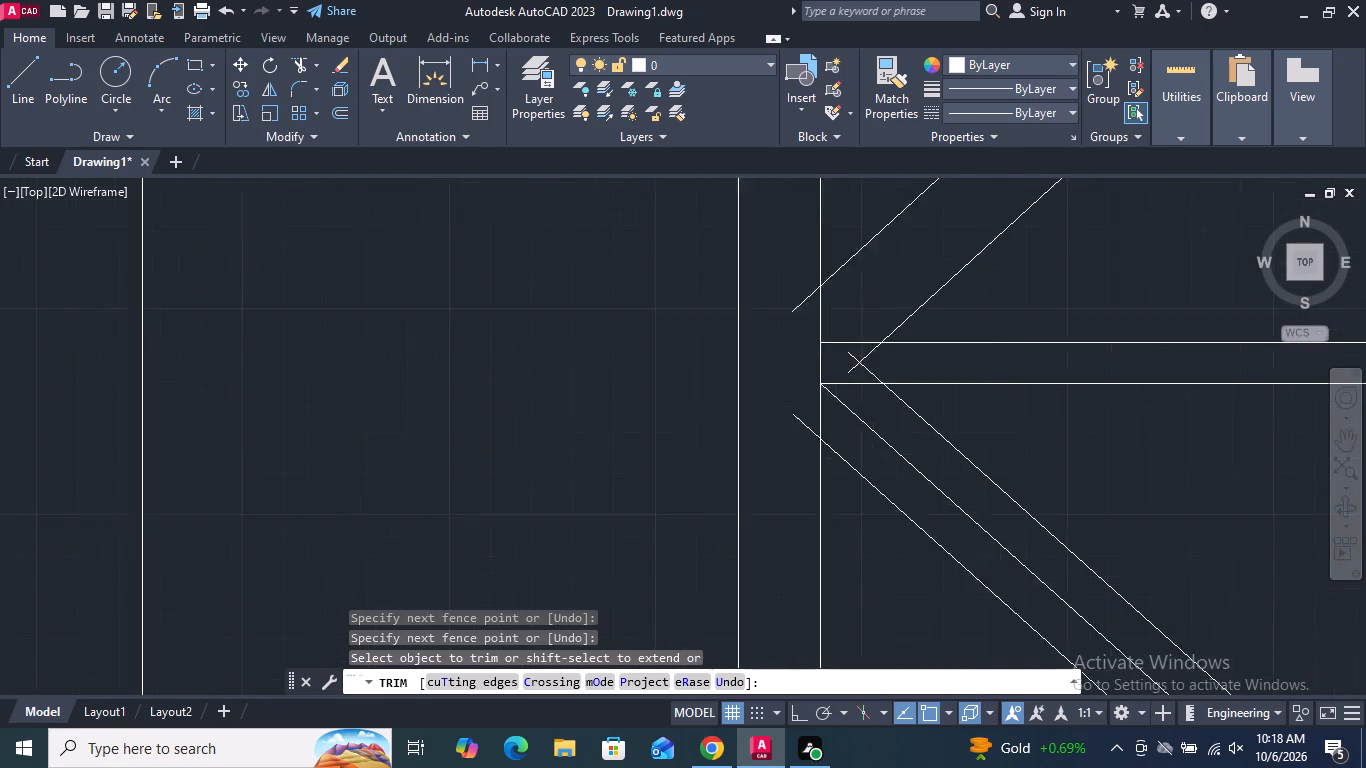
pyautogui.moveTo(766, 263); pyautogui.dragTo(780, 306)
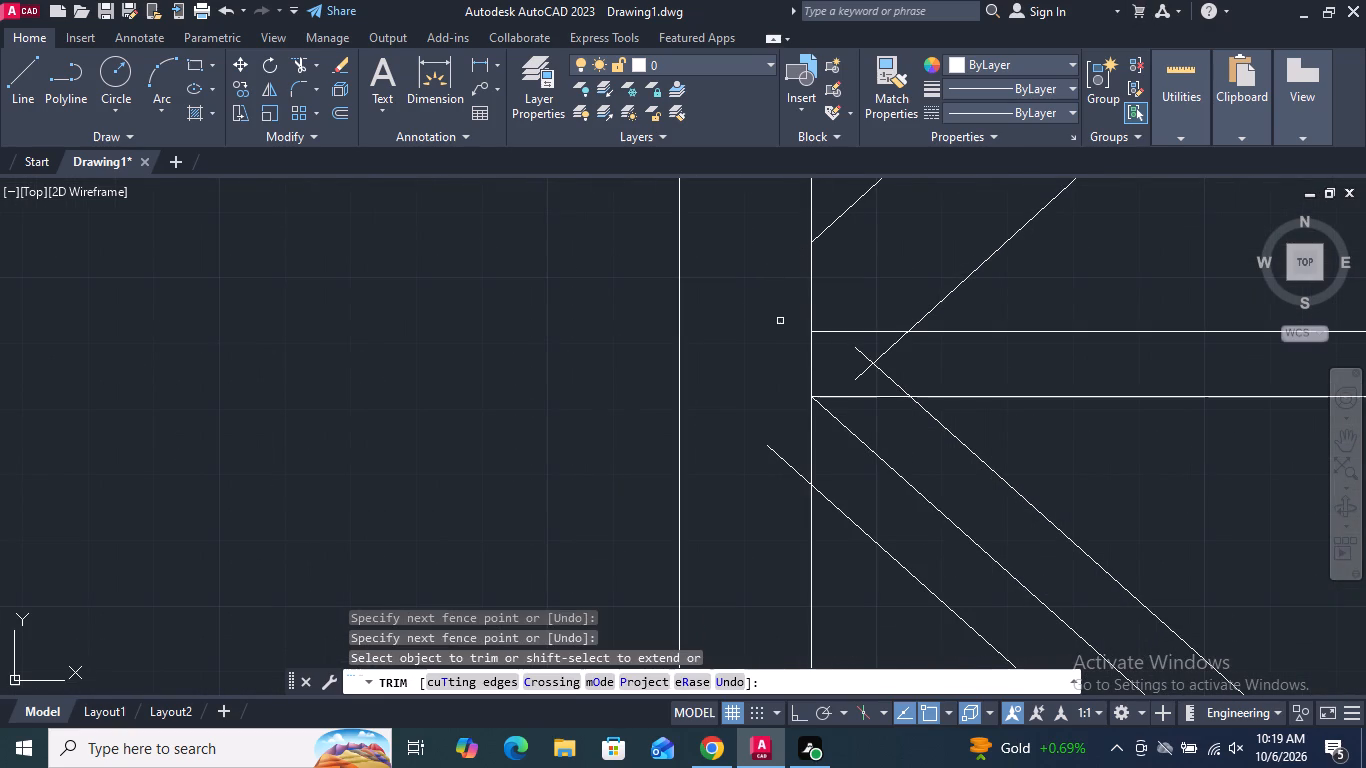
pyautogui.scroll(-2, 780, 343)
pyautogui.moveTo(787, 322); pyautogui.dragTo(801, 345)
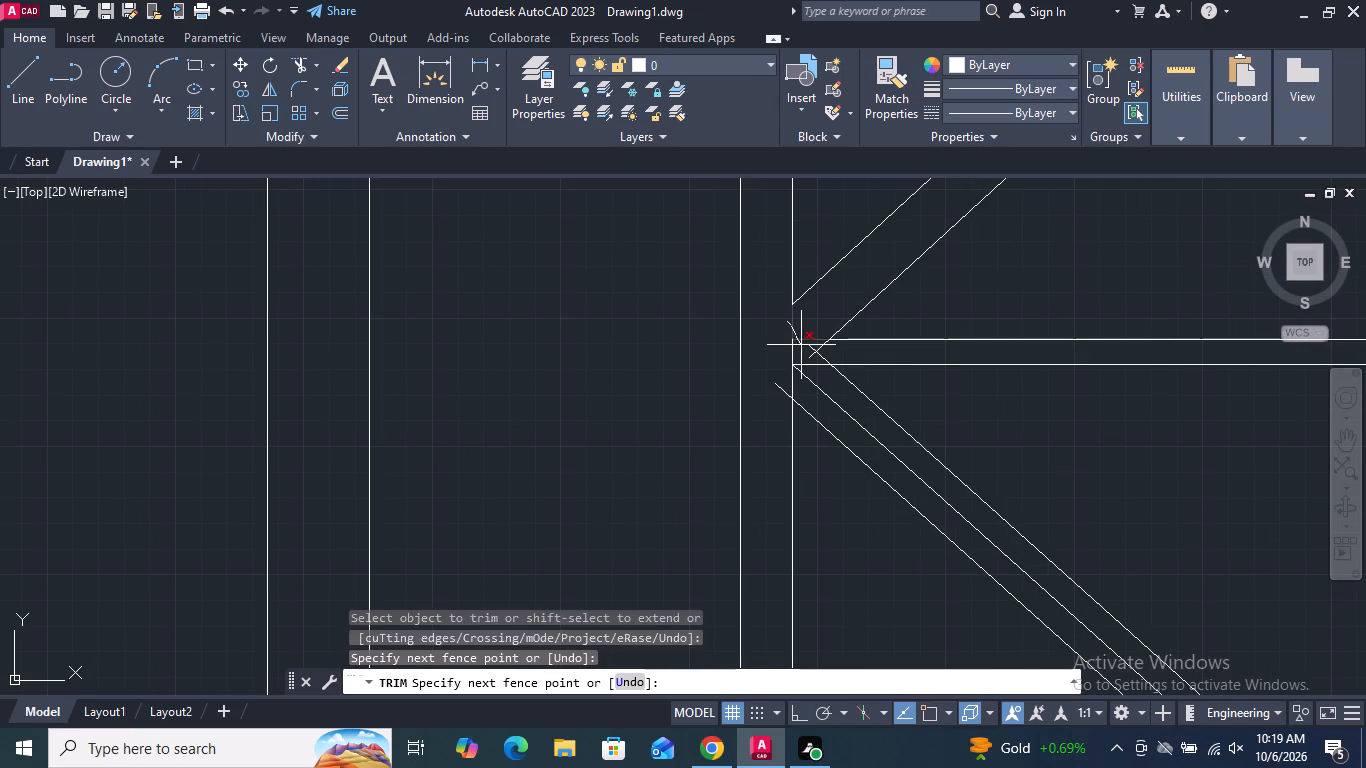
pyautogui.moveTo(801, 345); pyautogui.dragTo(804, 348)
pyautogui.scroll(2, 804, 349)
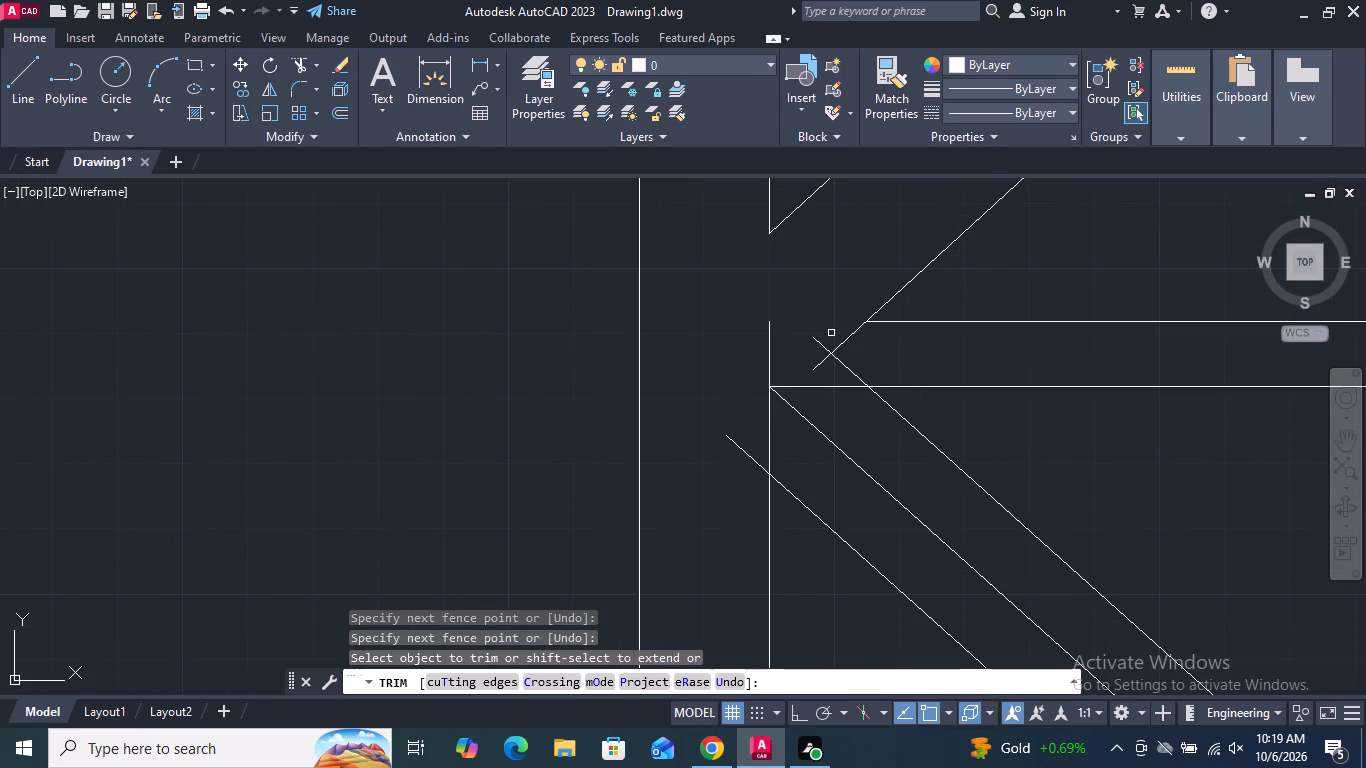
pyautogui.moveTo(844, 333); pyautogui.dragTo(888, 360)
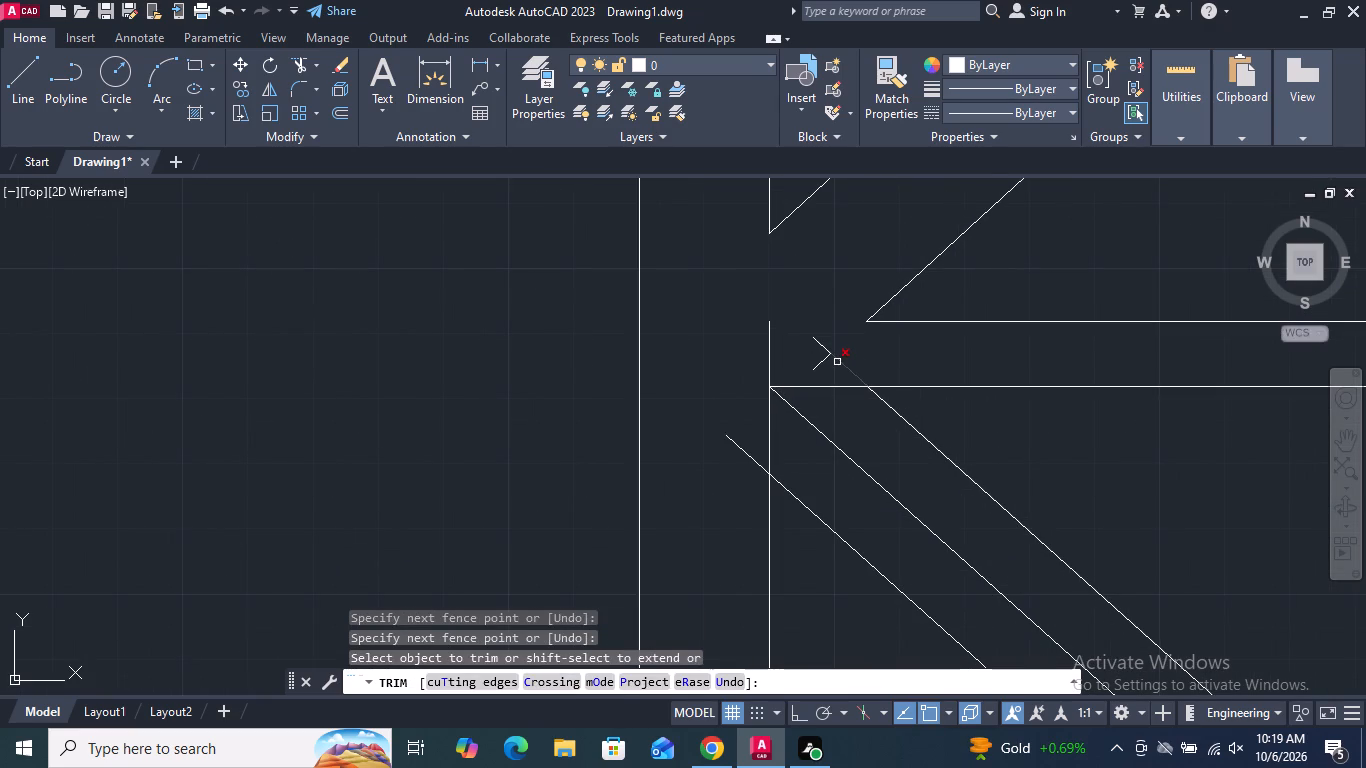
pyautogui.scroll(2, 830, 345)
pyautogui.moveTo(867, 383); pyautogui.dragTo(802, 329)
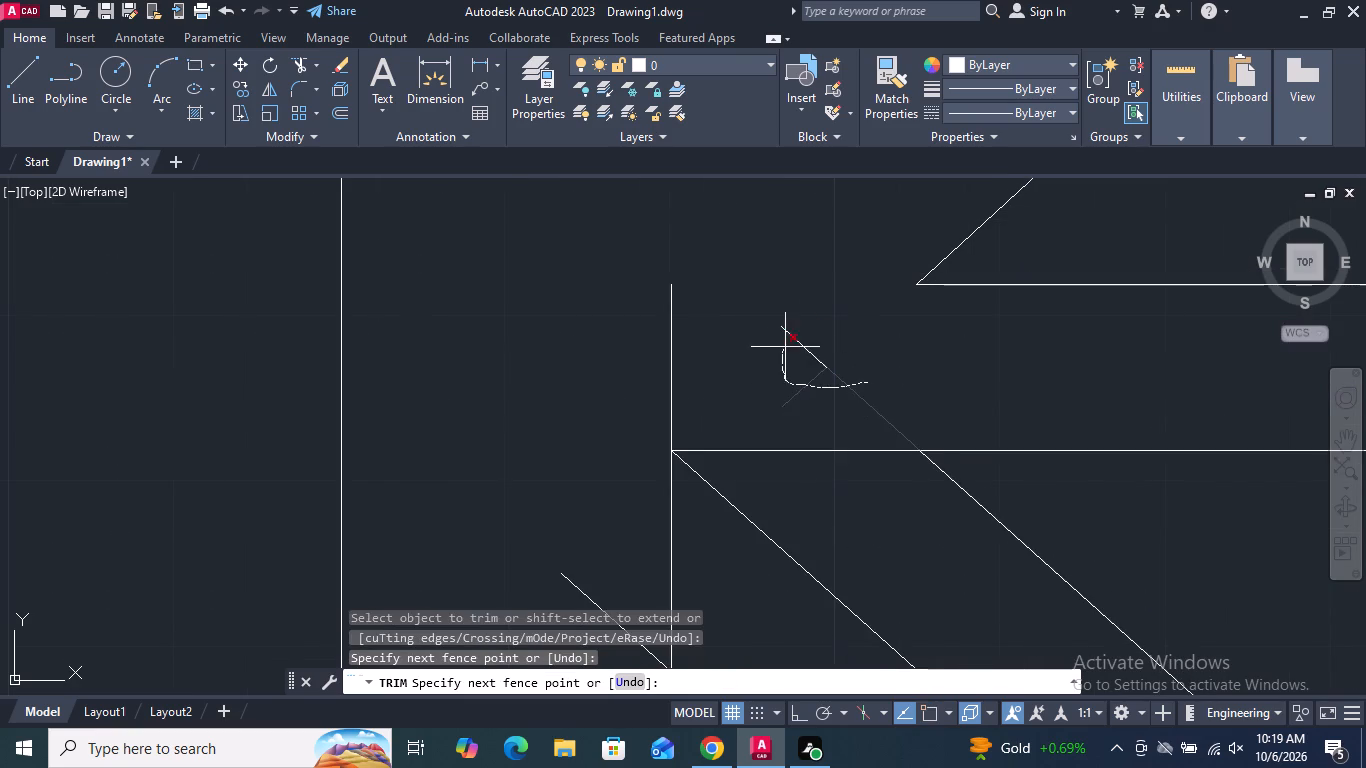
pyautogui.moveTo(802, 329); pyautogui.dragTo(808, 327)
pyautogui.scroll(-2, 809, 329)
pyautogui.moveTo(800, 336); pyautogui.dragTo(735, 344)
pyautogui.scroll(-2, 734, 347)
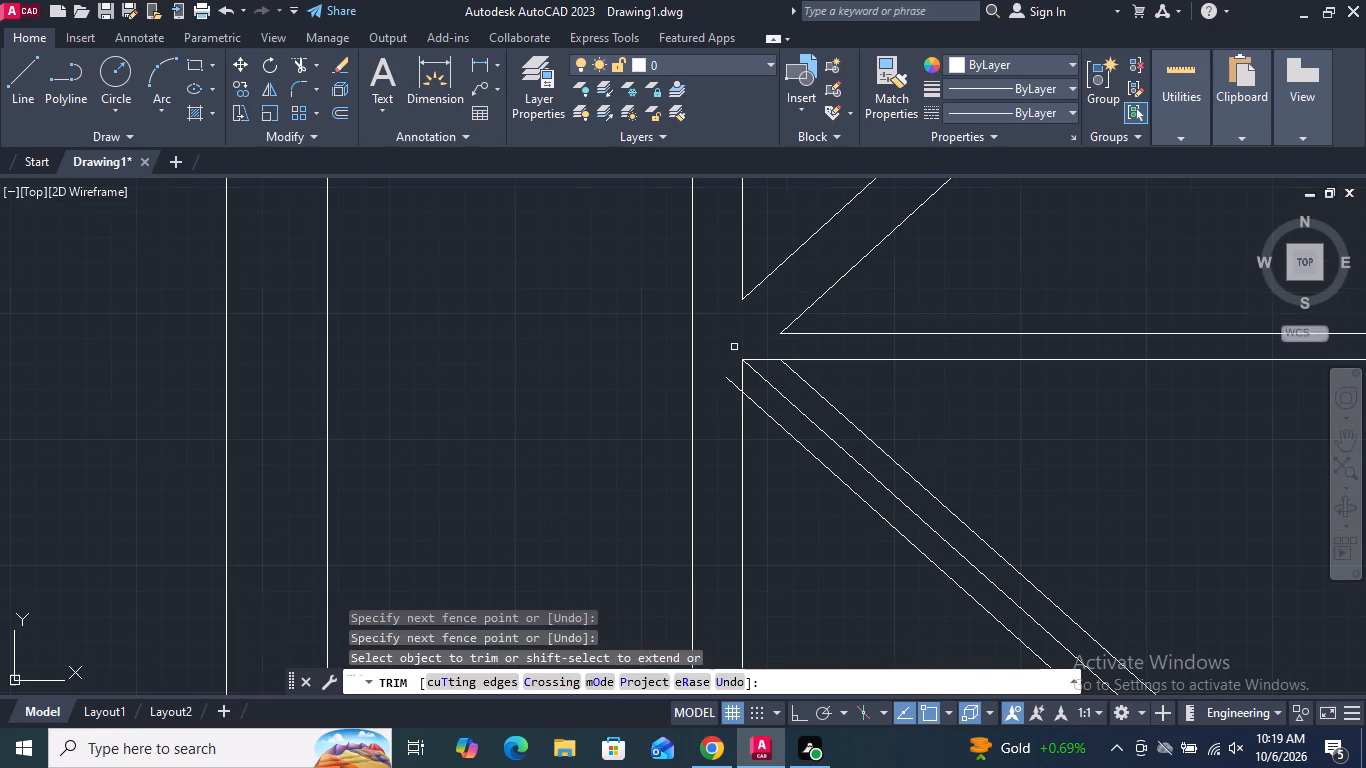
pyautogui.moveTo(768, 349); pyautogui.dragTo(731, 381)
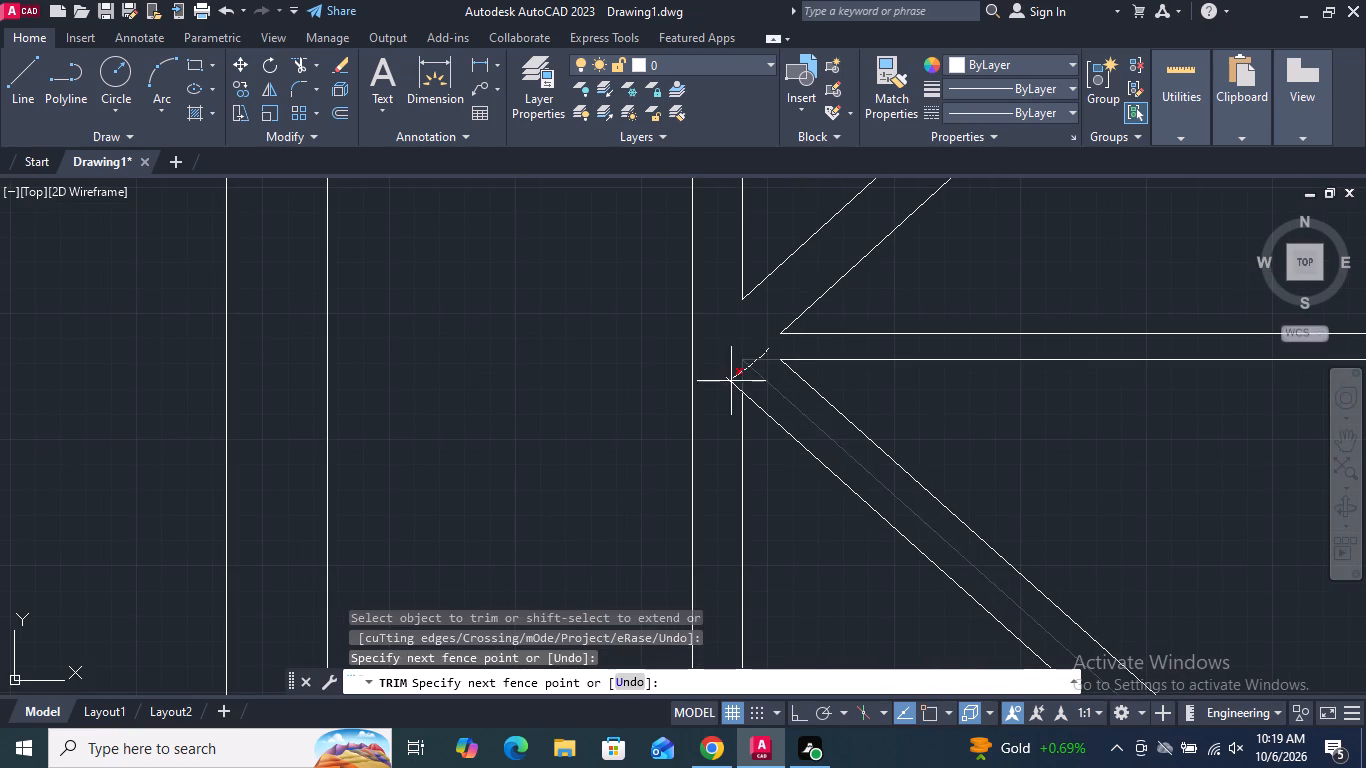
pyautogui.moveTo(731, 381); pyautogui.dragTo(730, 381)
pyautogui.moveTo(738, 380); pyautogui.dragTo(732, 401)
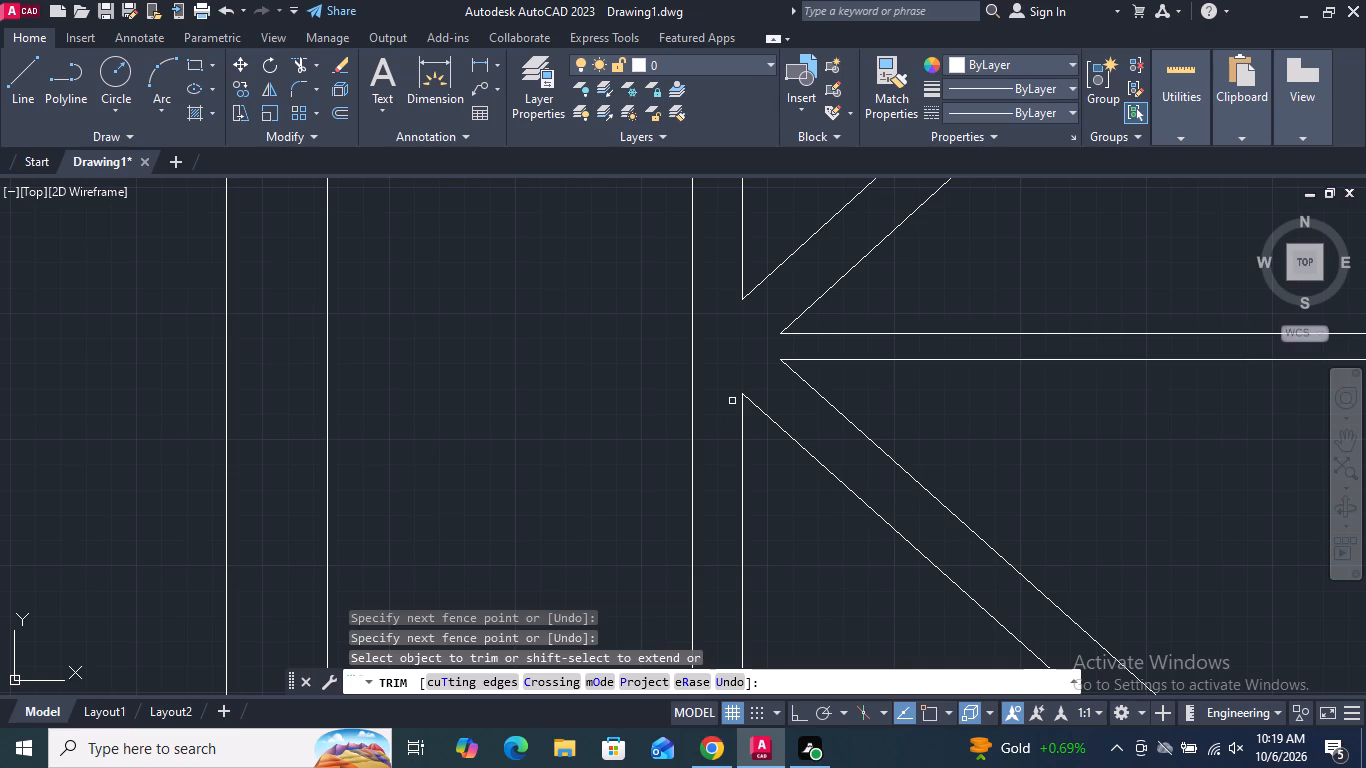
# At the right end of the rail between the top and middle panes, trim overshooting offset ends, the centre diagonal, and enclosed rail and frame pieces.
pyautogui.scroll(-3, 732, 403)
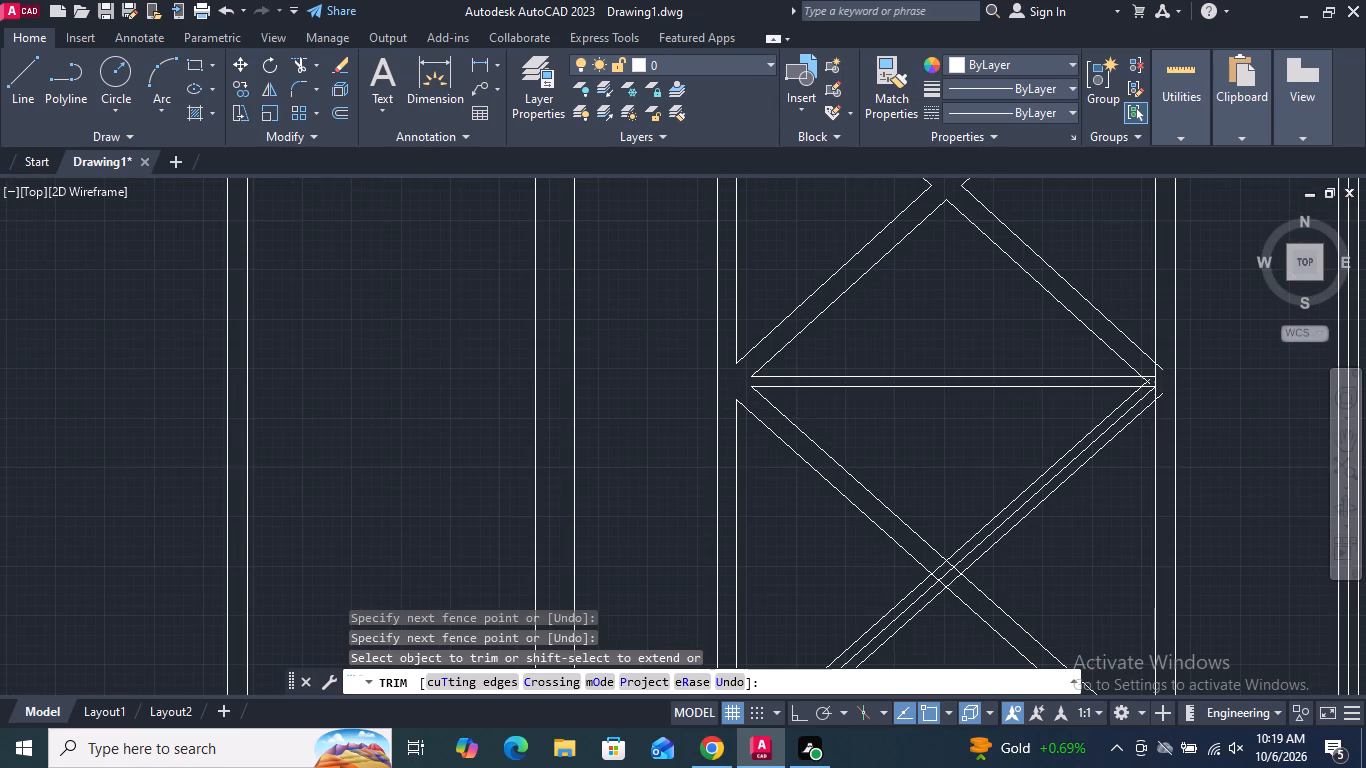
pyautogui.scroll(3, 1011, 395)
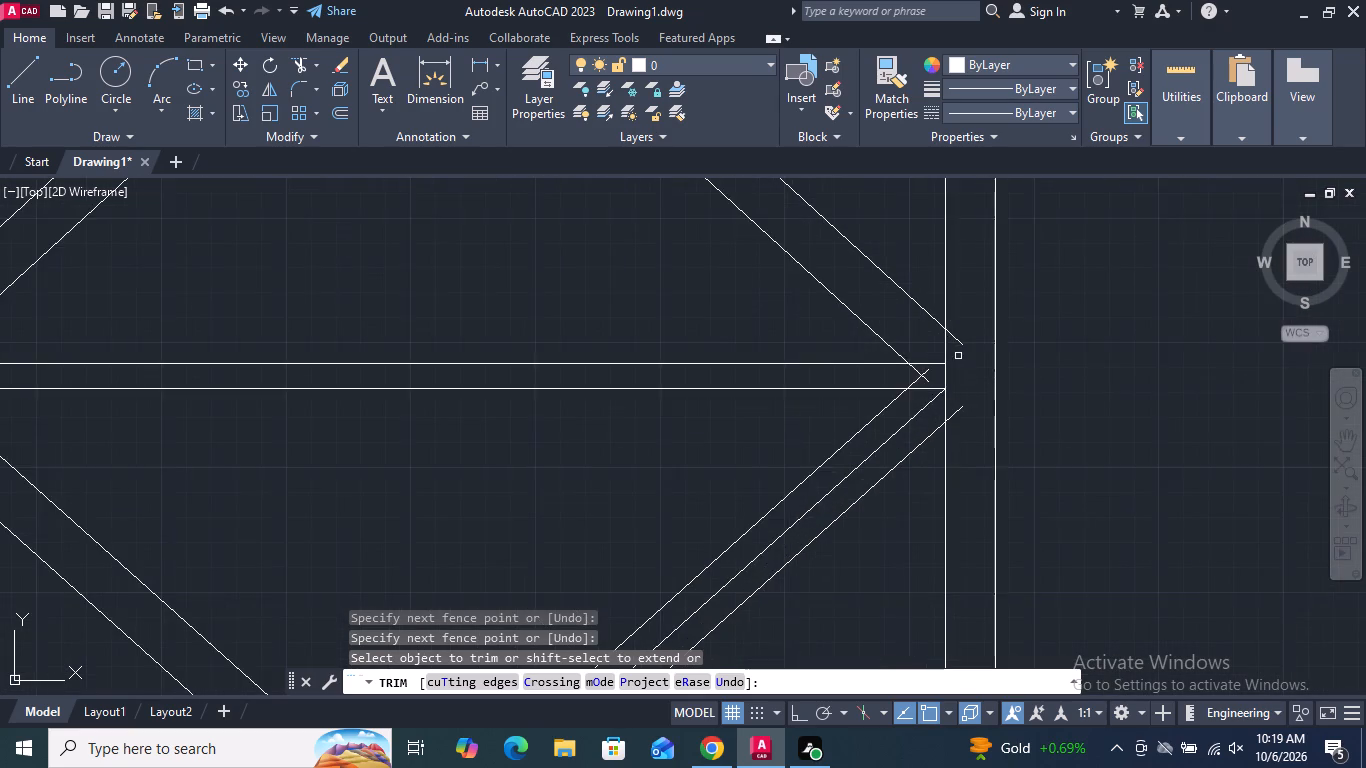
pyautogui.scroll(1, 956, 351)
pyautogui.moveTo(950, 316); pyautogui.dragTo(952, 334)
pyautogui.moveTo(953, 415); pyautogui.dragTo(955, 420)
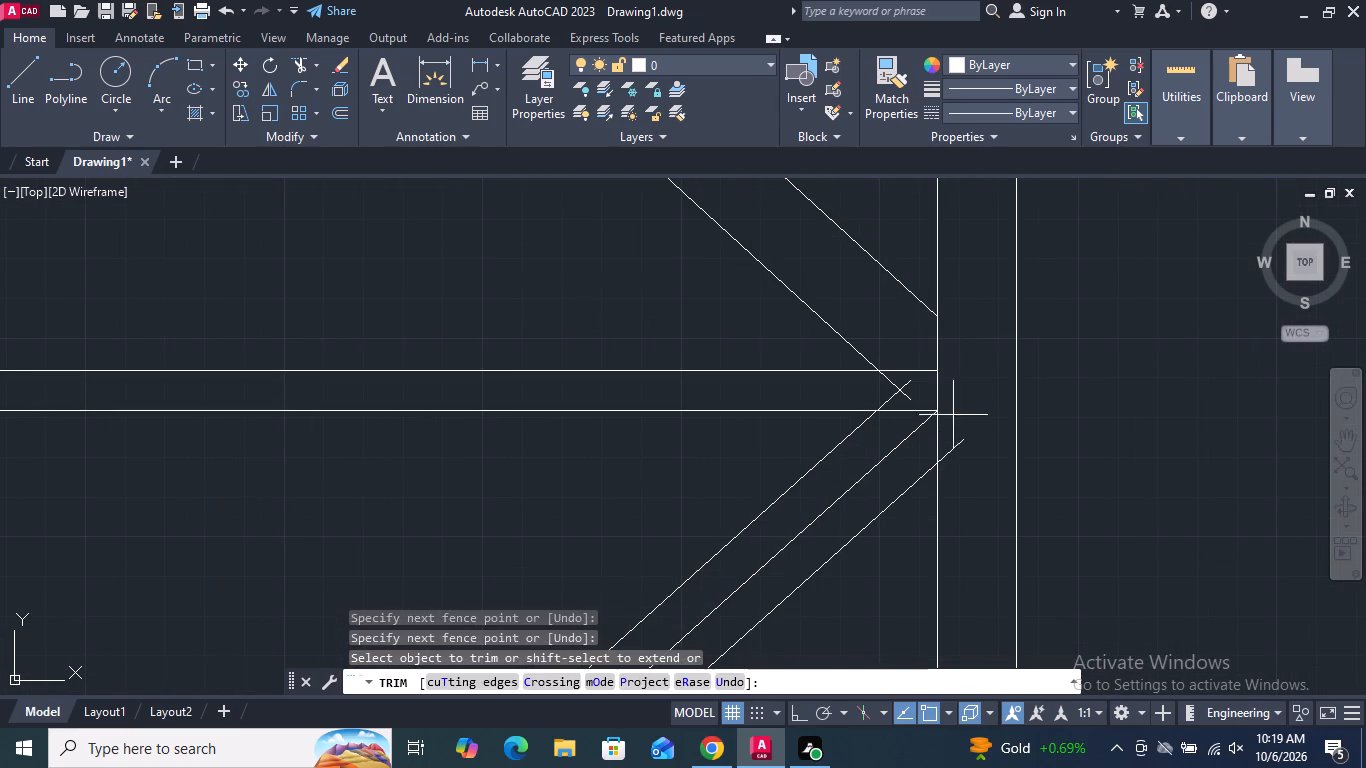
pyautogui.moveTo(955, 420); pyautogui.dragTo(970, 465)
pyautogui.moveTo(948, 327); pyautogui.dragTo(943, 338)
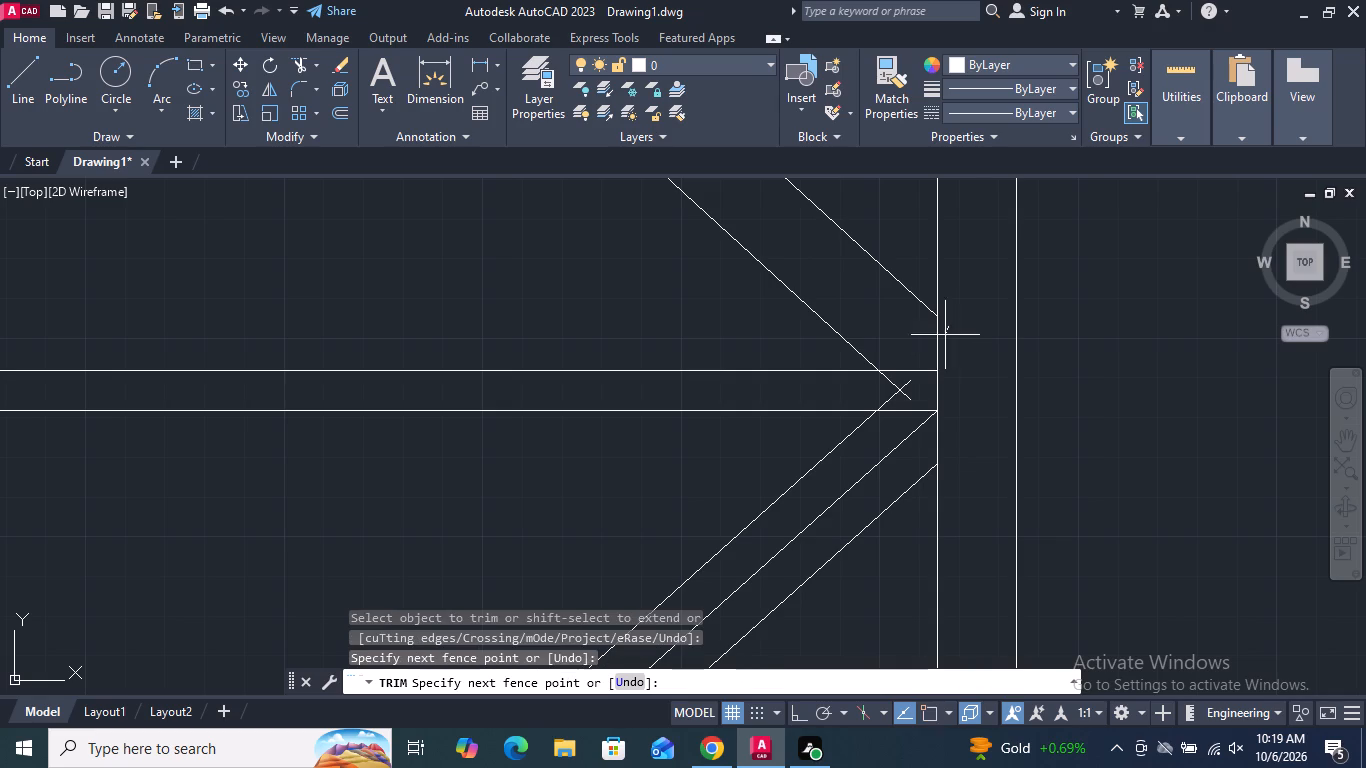
pyautogui.moveTo(943, 338); pyautogui.dragTo(908, 399)
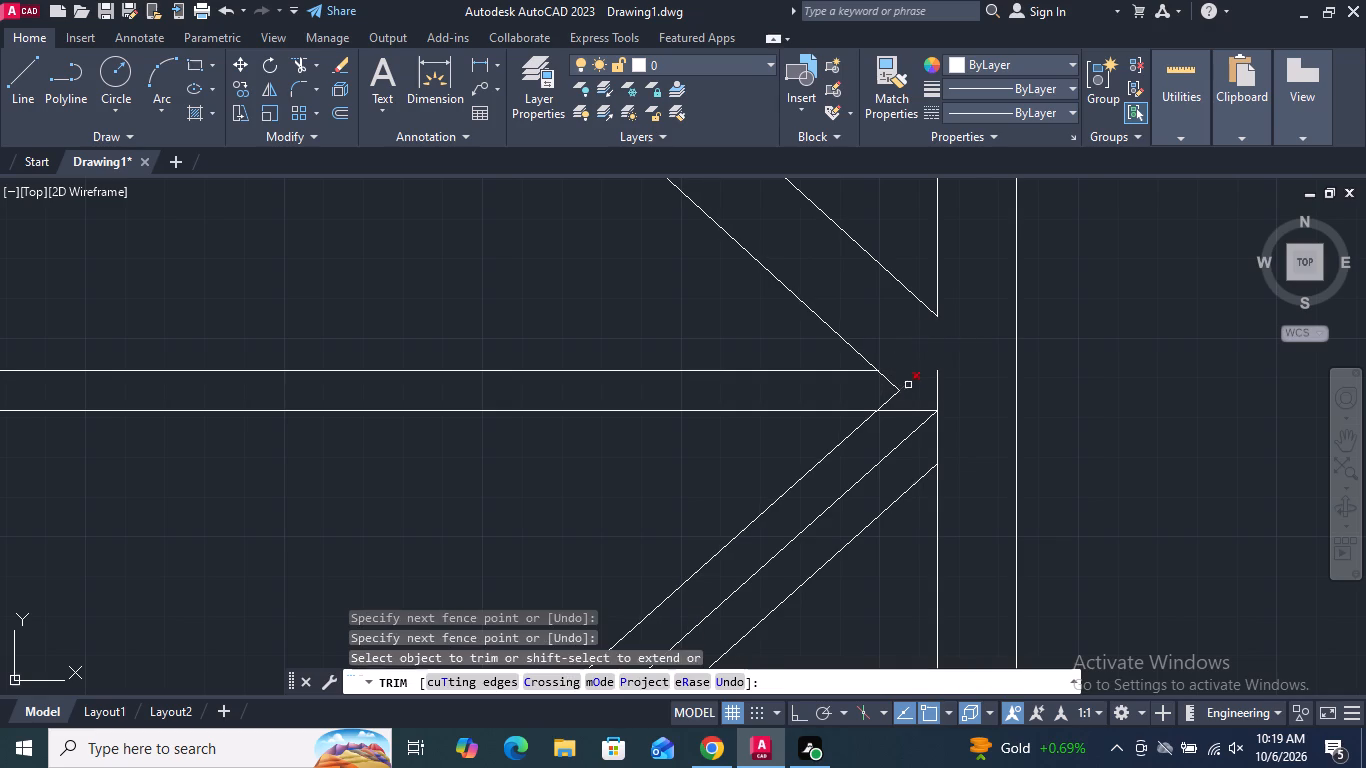
pyautogui.moveTo(902, 373); pyautogui.dragTo(908, 389)
pyautogui.moveTo(906, 383); pyautogui.dragTo(888, 385)
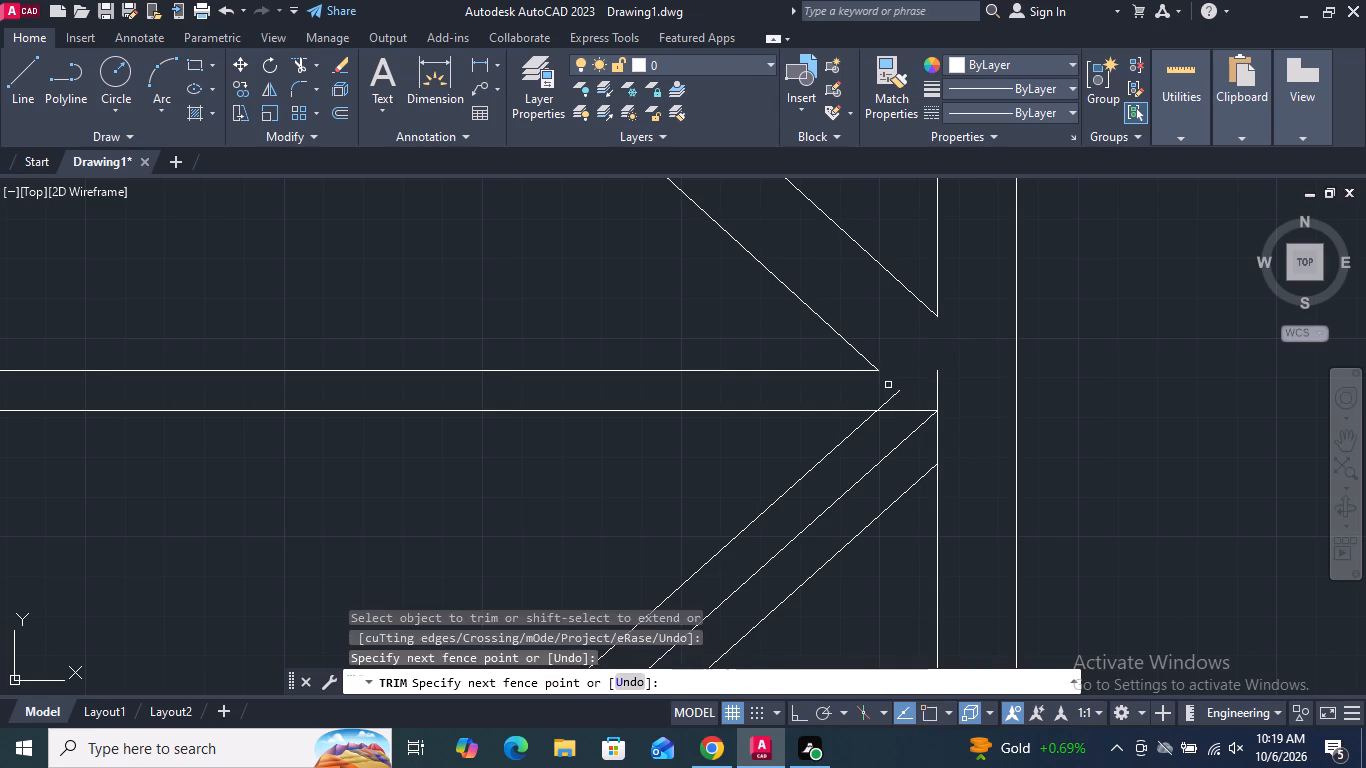
pyautogui.moveTo(976, 395); pyautogui.dragTo(876, 401)
pyautogui.moveTo(905, 395); pyautogui.dragTo(949, 461)
# At the right end of the rail between the middle and bottom panes, trim overshooting offset ends, the centre diagonal, and enclosed rail and frame pieces.
pyautogui.scroll(-5, 975, 346)
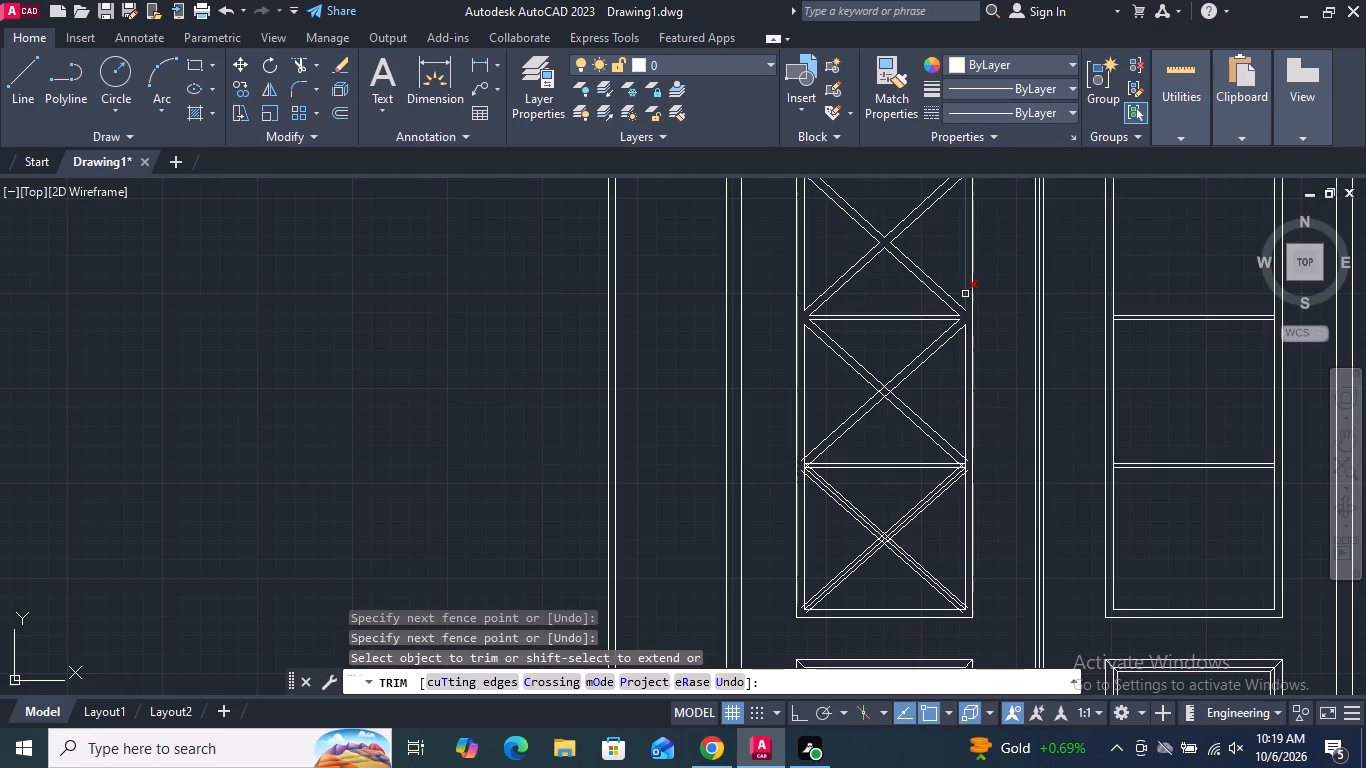
pyautogui.scroll(4, 974, 458)
pyautogui.moveTo(939, 425); pyautogui.dragTo(930, 514)
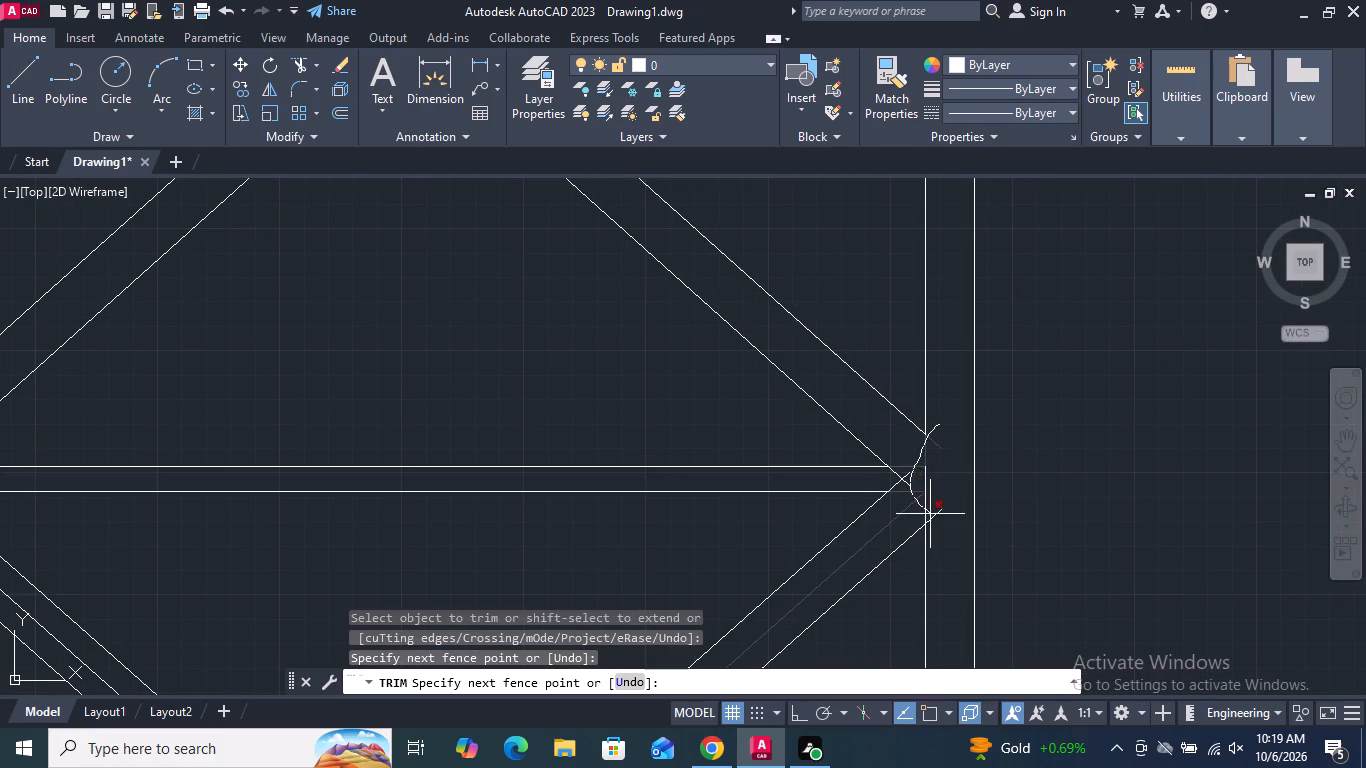
pyautogui.moveTo(930, 514); pyautogui.dragTo(942, 524)
pyautogui.scroll(3, 889, 480)
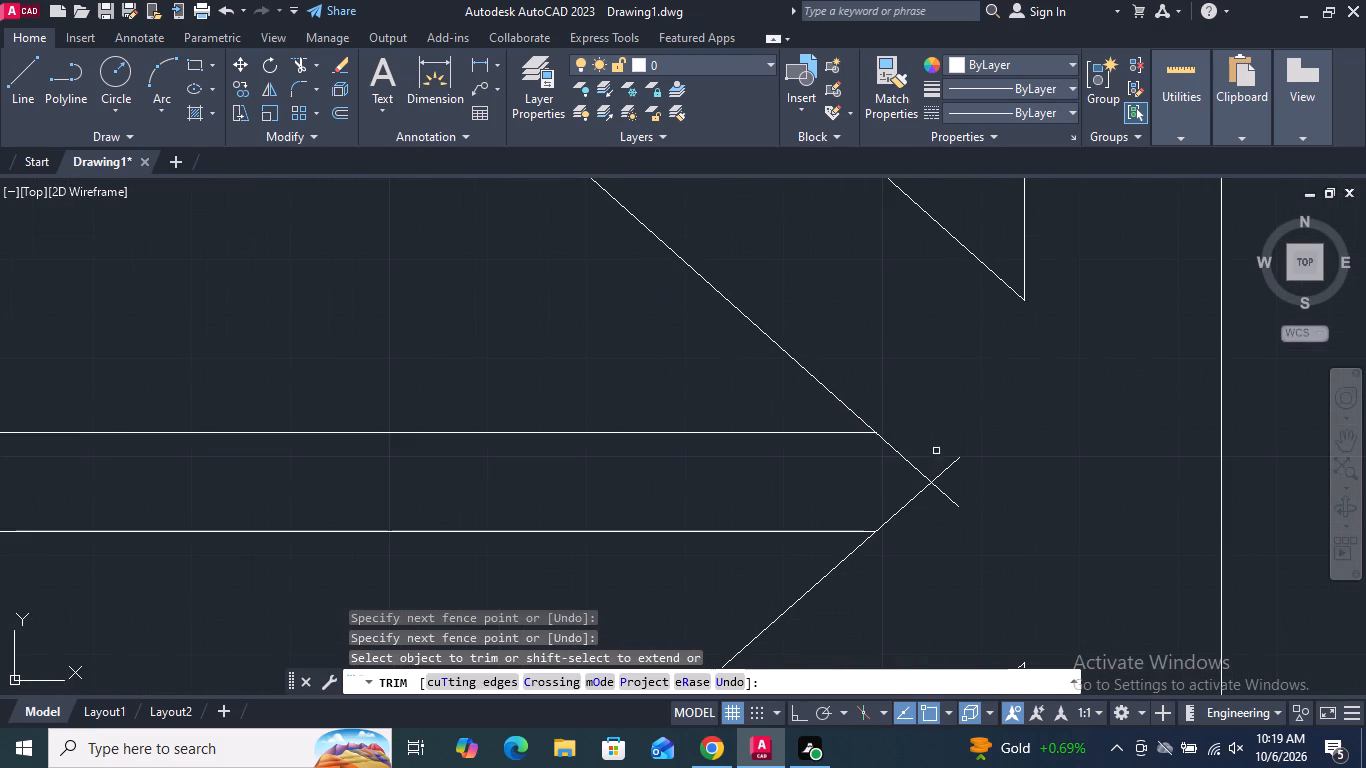
pyautogui.moveTo(942, 455); pyautogui.dragTo(949, 520)
pyautogui.scroll(-4, 1028, 414)
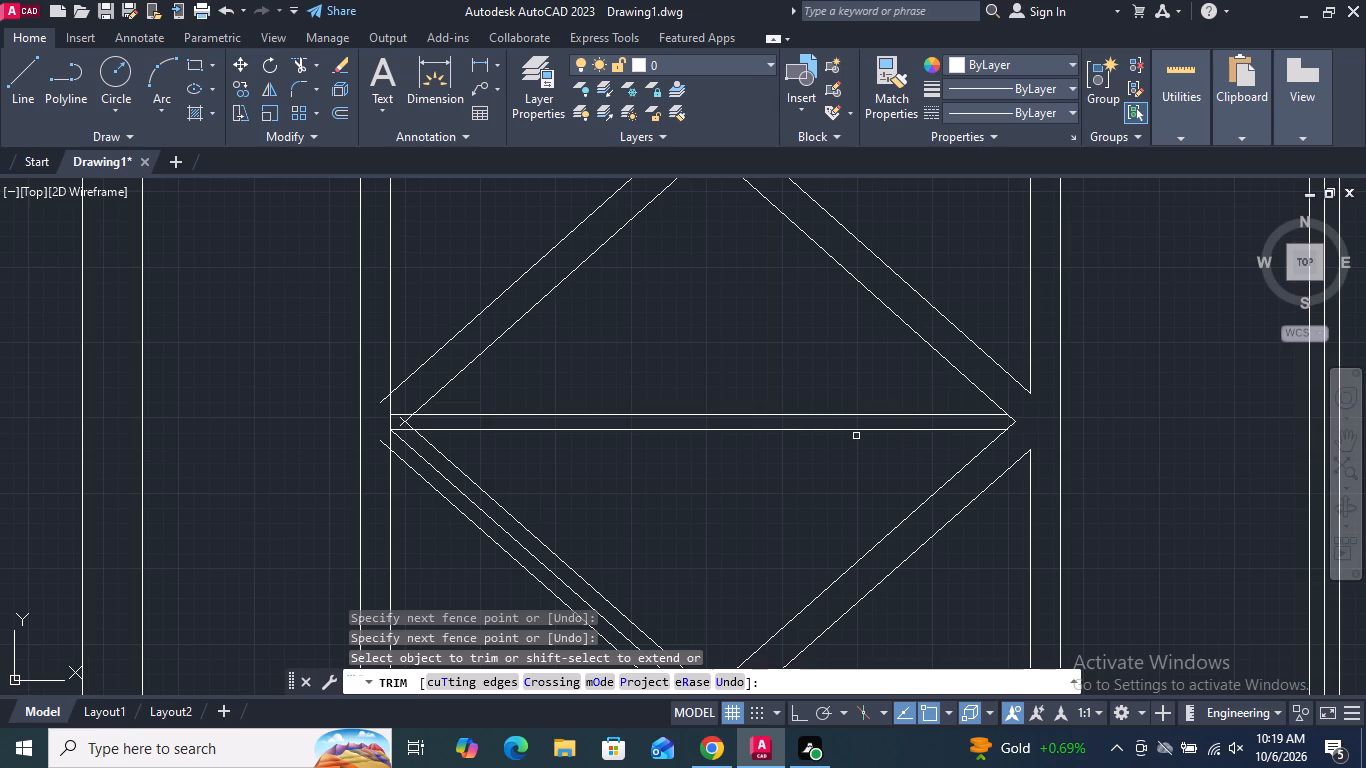
pyautogui.scroll(3, 989, 426)
pyautogui.moveTo(1037, 385); pyautogui.dragTo(1035, 385)
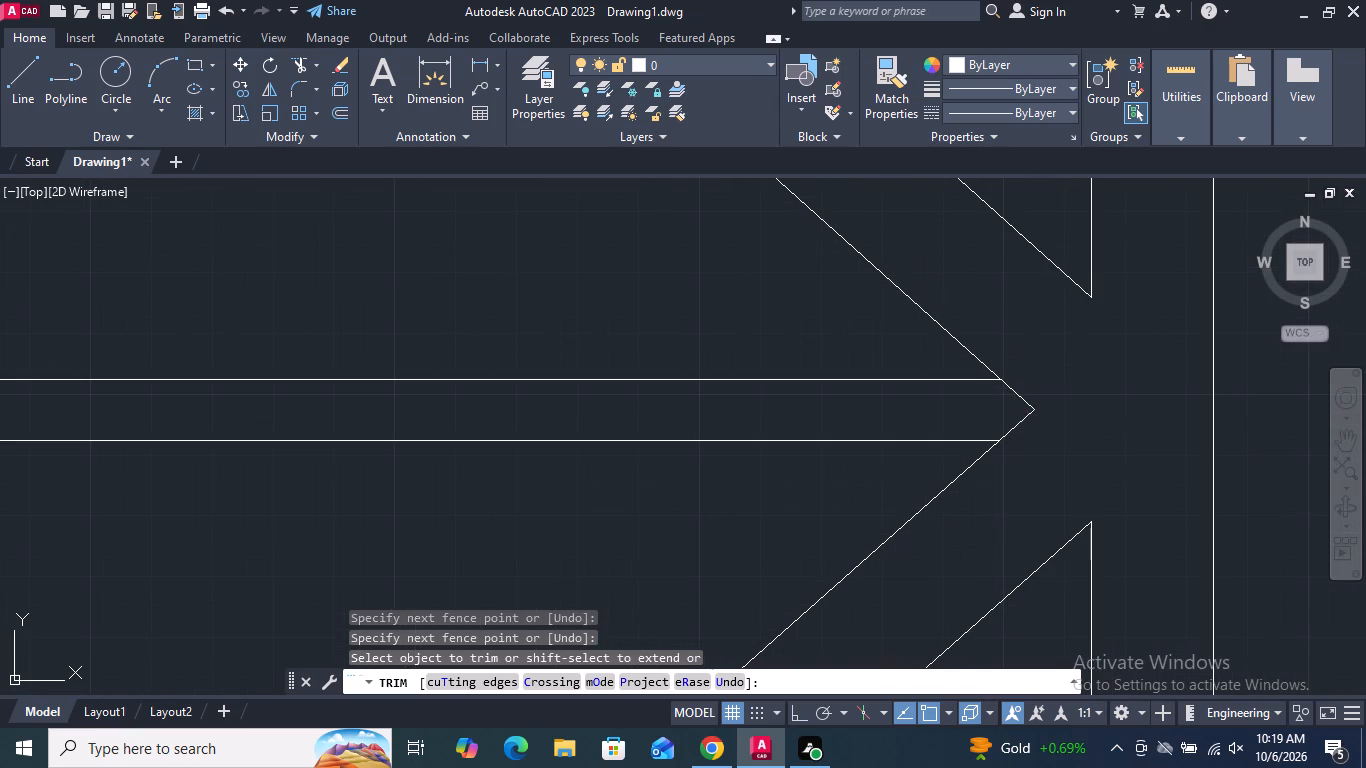
pyautogui.moveTo(1035, 385); pyautogui.dragTo(1031, 414)
# At the left end of the rail between the middle and bottom panes, trim overshooting offset ends, the centre diagonal, and enclosed rail and frame pieces.
pyautogui.scroll(-4, 1031, 414)
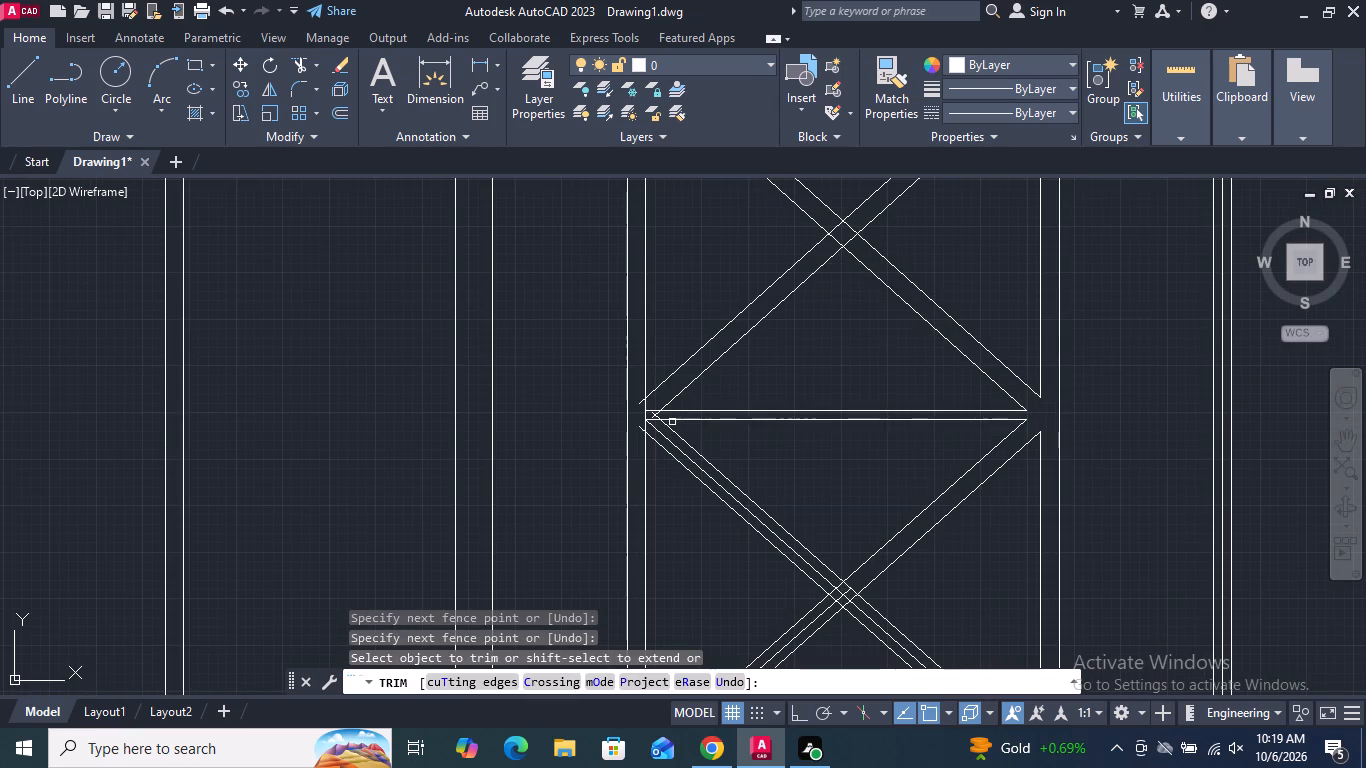
pyautogui.scroll(2, 672, 422)
pyautogui.moveTo(585, 355); pyautogui.dragTo(614, 406)
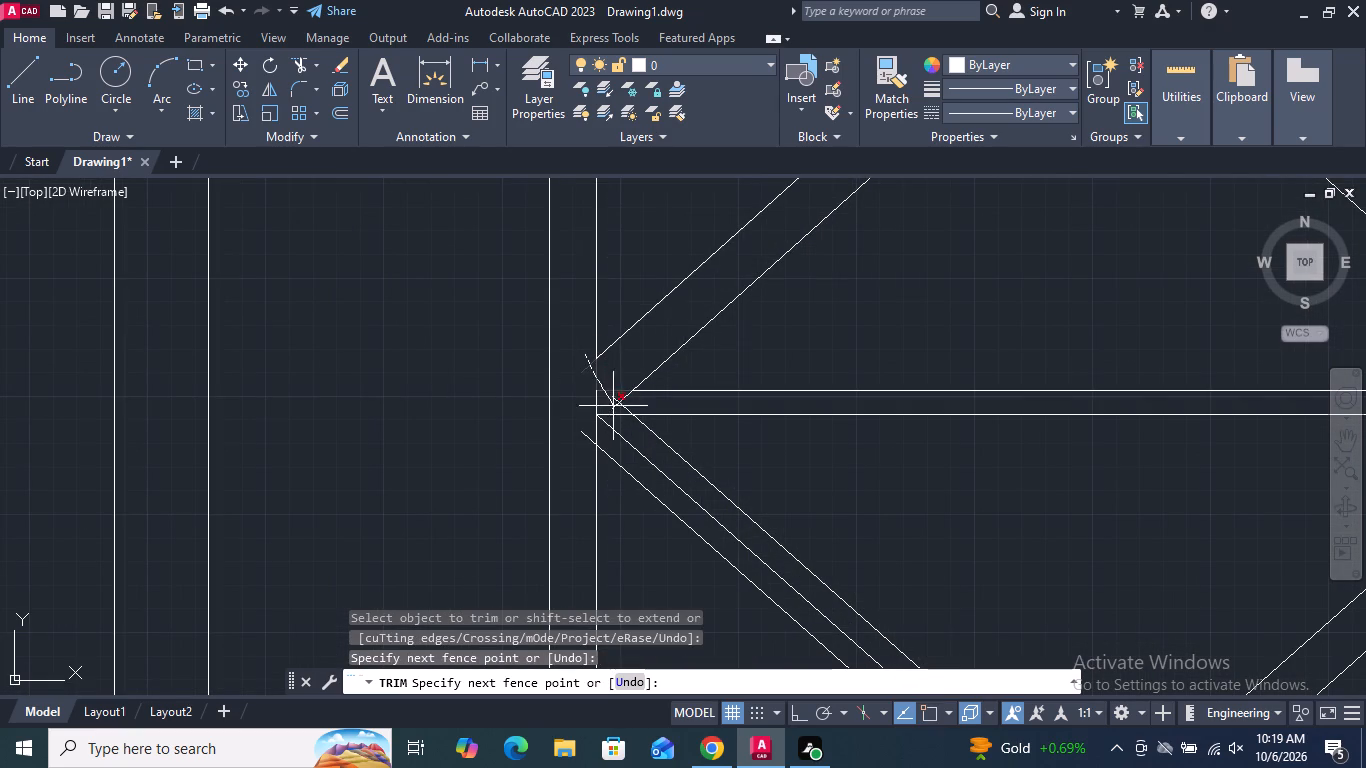
pyautogui.moveTo(614, 406); pyautogui.dragTo(585, 429)
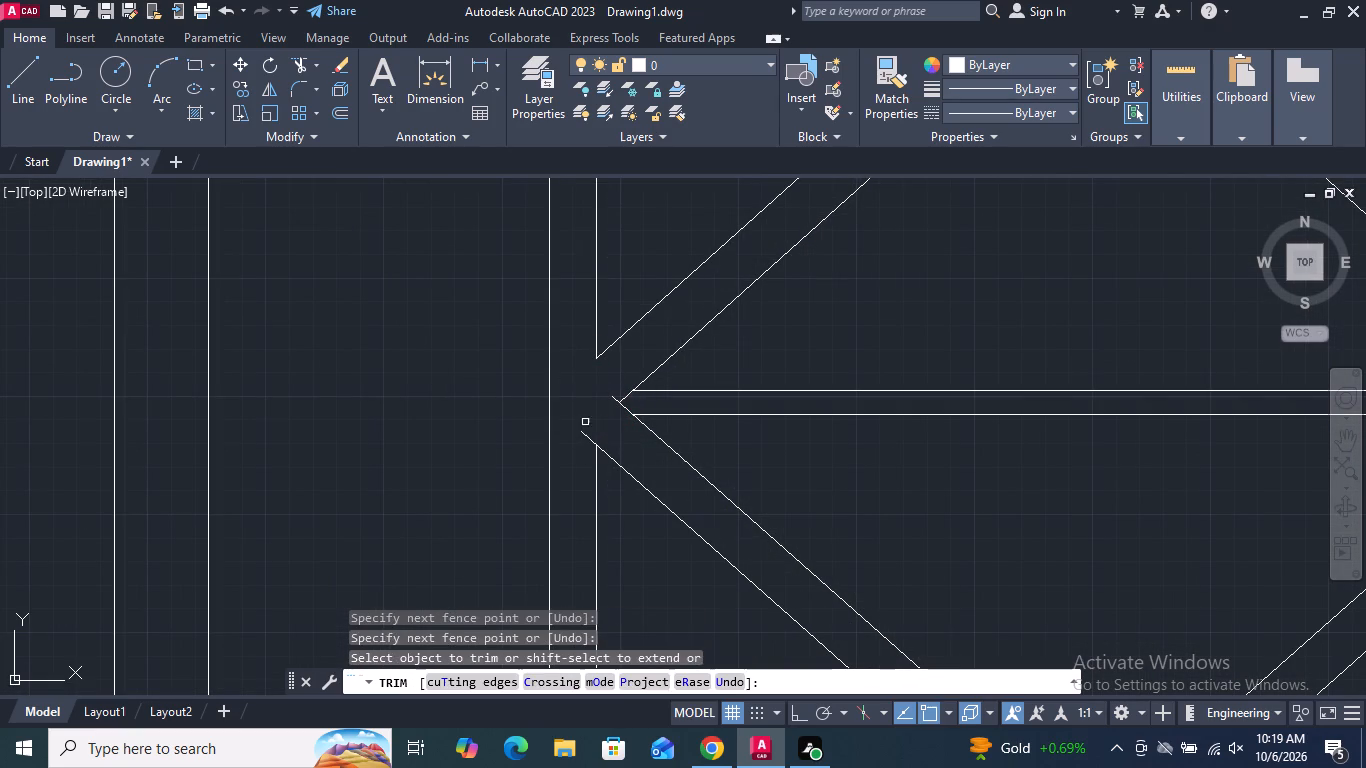
pyautogui.moveTo(594, 434); pyautogui.dragTo(574, 453)
pyautogui.scroll(2, 620, 378)
pyautogui.moveTo(623, 387); pyautogui.dragTo(627, 456)
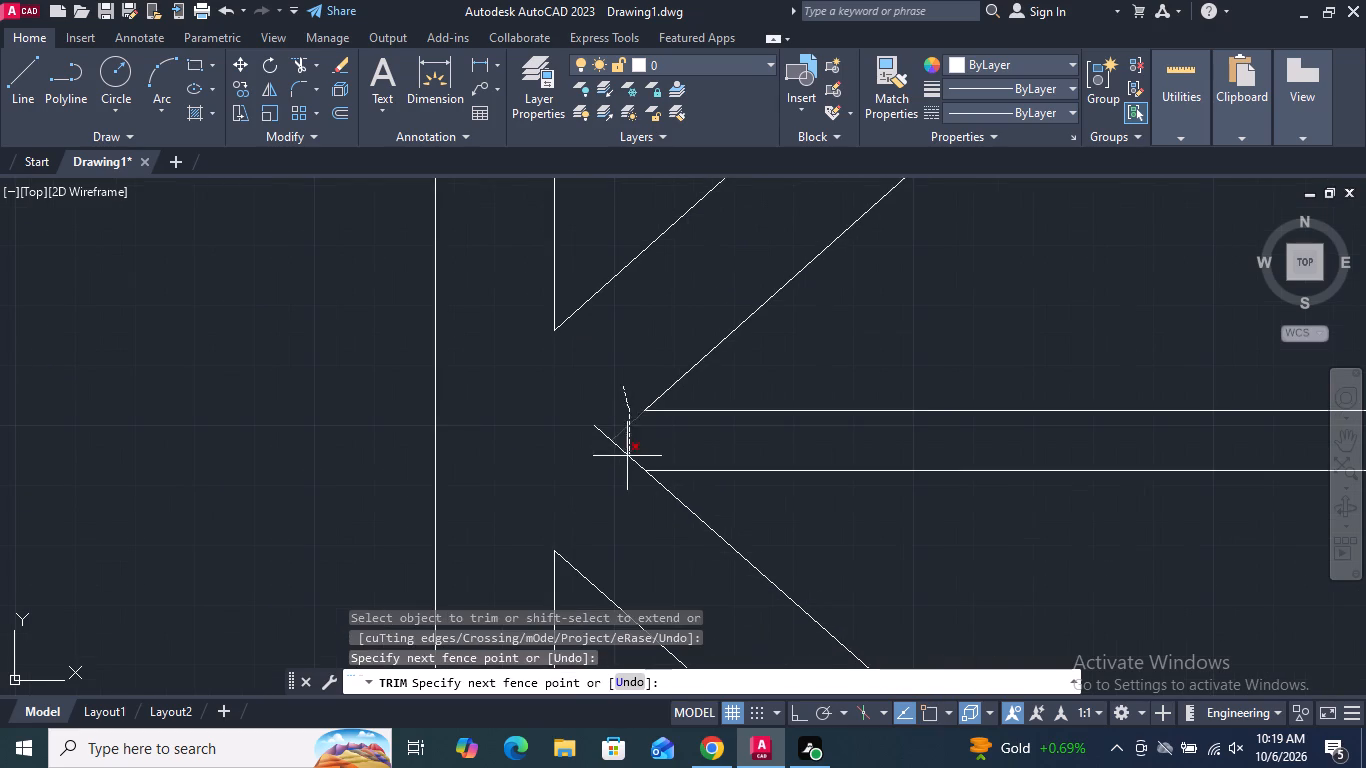
pyautogui.moveTo(627, 456); pyautogui.dragTo(626, 459)
# At both lower corners of the bottom pane, trim the overshooting offset ends, centre diagonals and frame-edge pieces between the offset lines.
pyautogui.scroll(-4, 638, 419)
pyautogui.scroll(-3, 656, 337)
pyautogui.scroll(3, 663, 472)
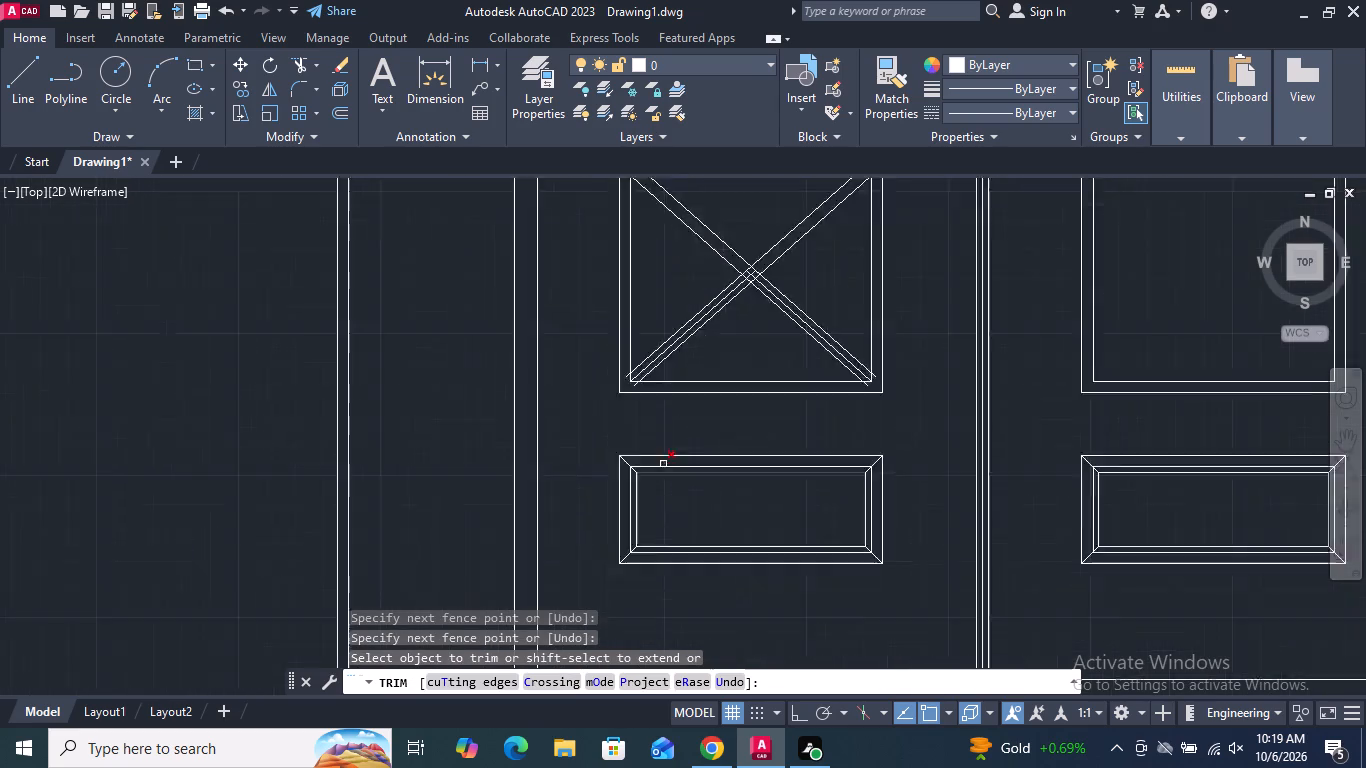
pyautogui.scroll(1, 663, 461)
pyautogui.scroll(4, 564, 236)
pyautogui.moveTo(575, 311); pyautogui.dragTo(608, 401)
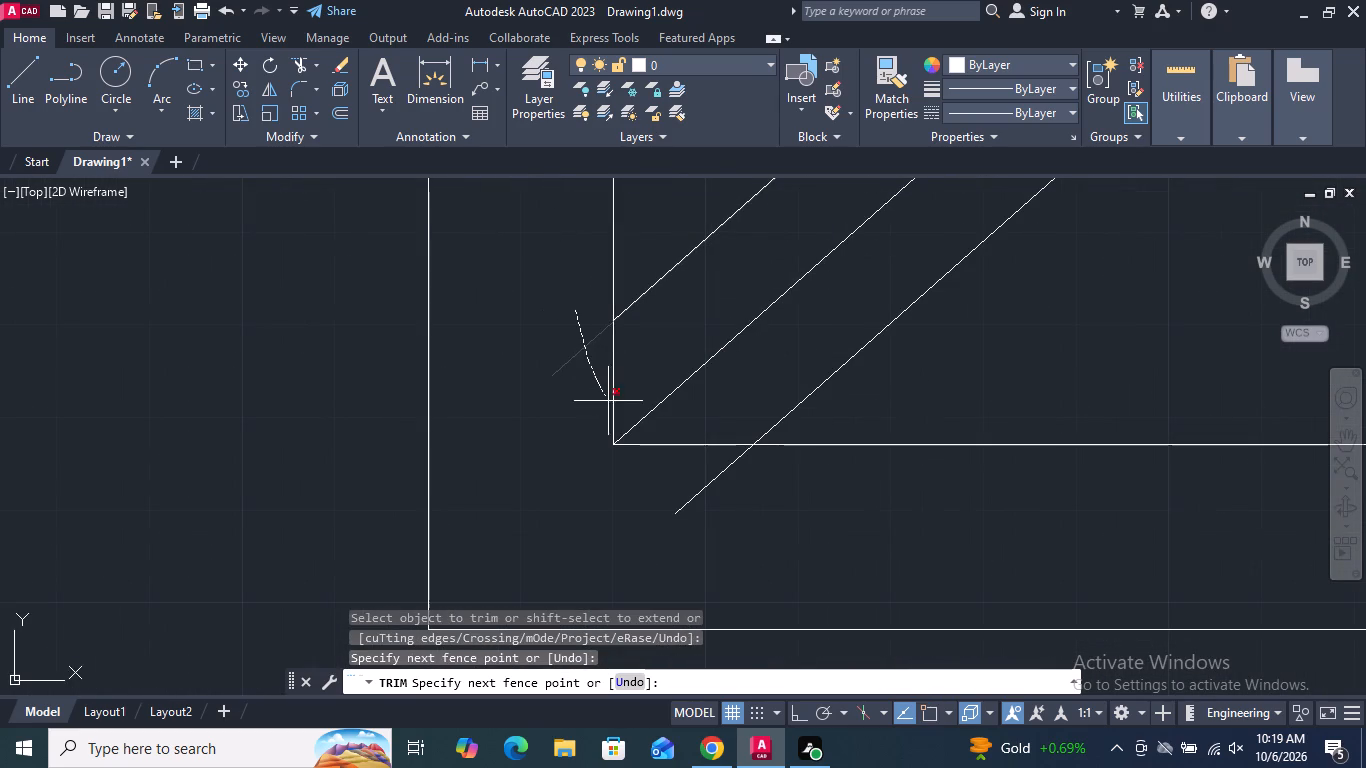
pyautogui.moveTo(608, 401); pyautogui.dragTo(715, 499)
pyautogui.scroll(-5, 691, 510)
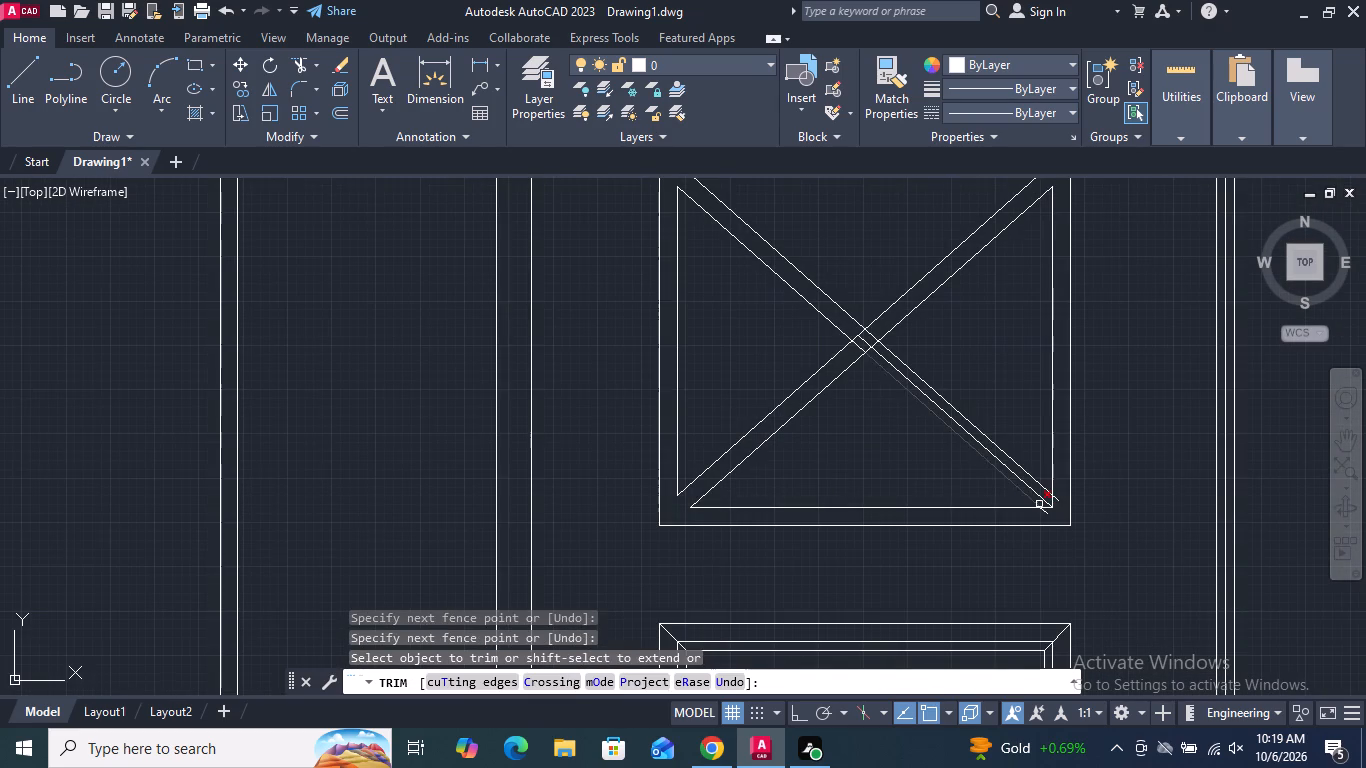
pyautogui.scroll(3, 1070, 522)
pyautogui.moveTo(1010, 404); pyautogui.dragTo(952, 485)
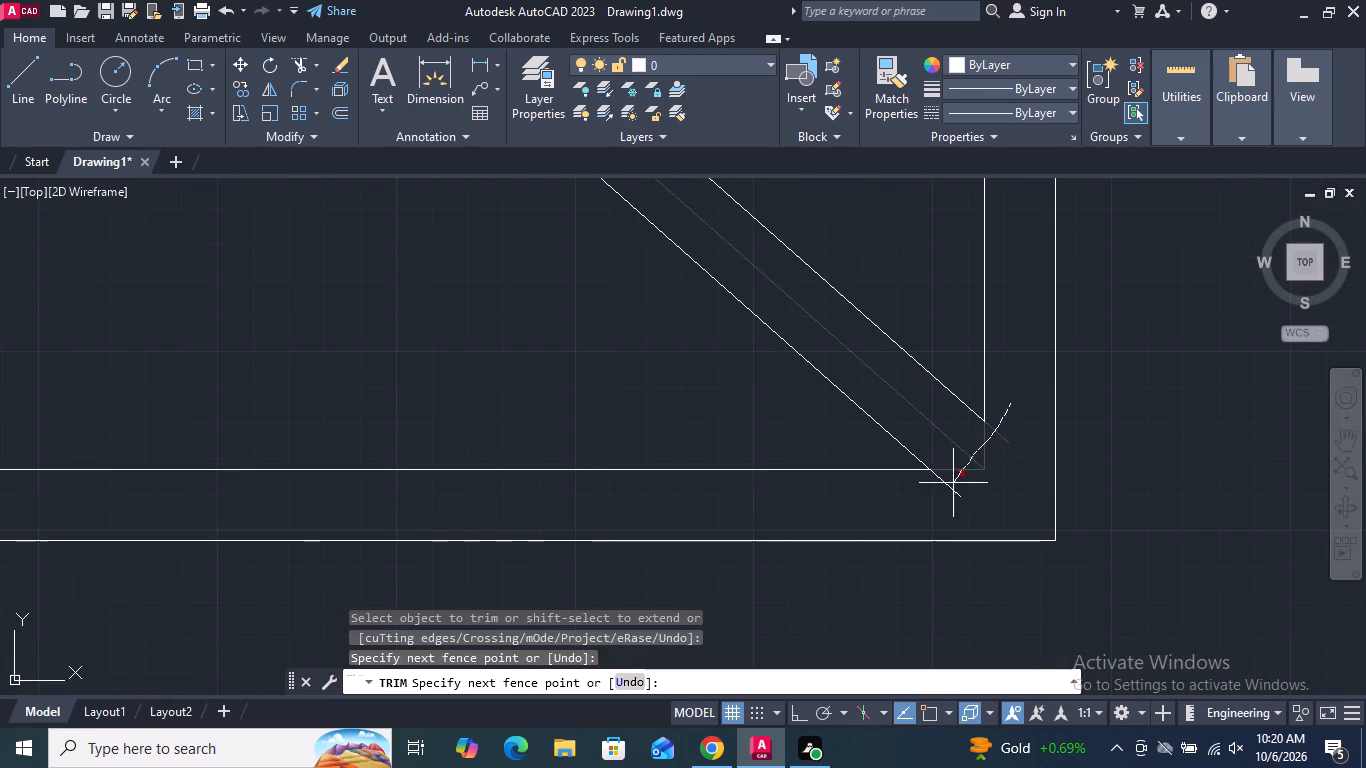
pyautogui.moveTo(952, 485); pyautogui.dragTo(945, 496)
# Trim the segments inside the central crossings of the bottom and middle panes' diagonal bars to leave open X shapes.
pyautogui.scroll(-4, 945, 499)
pyautogui.scroll(4, 824, 379)
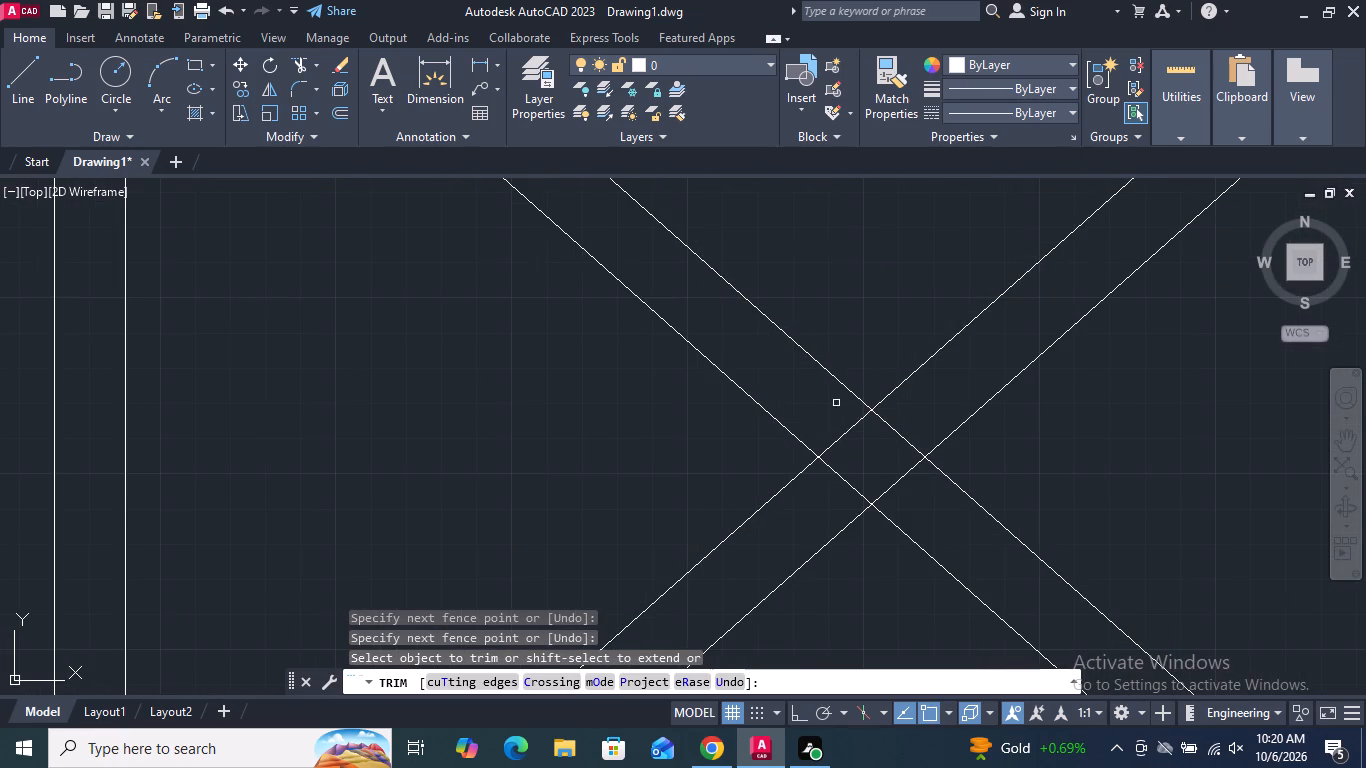
pyautogui.moveTo(834, 406); pyautogui.dragTo(933, 515)
pyautogui.moveTo(921, 401); pyautogui.dragTo(827, 505)
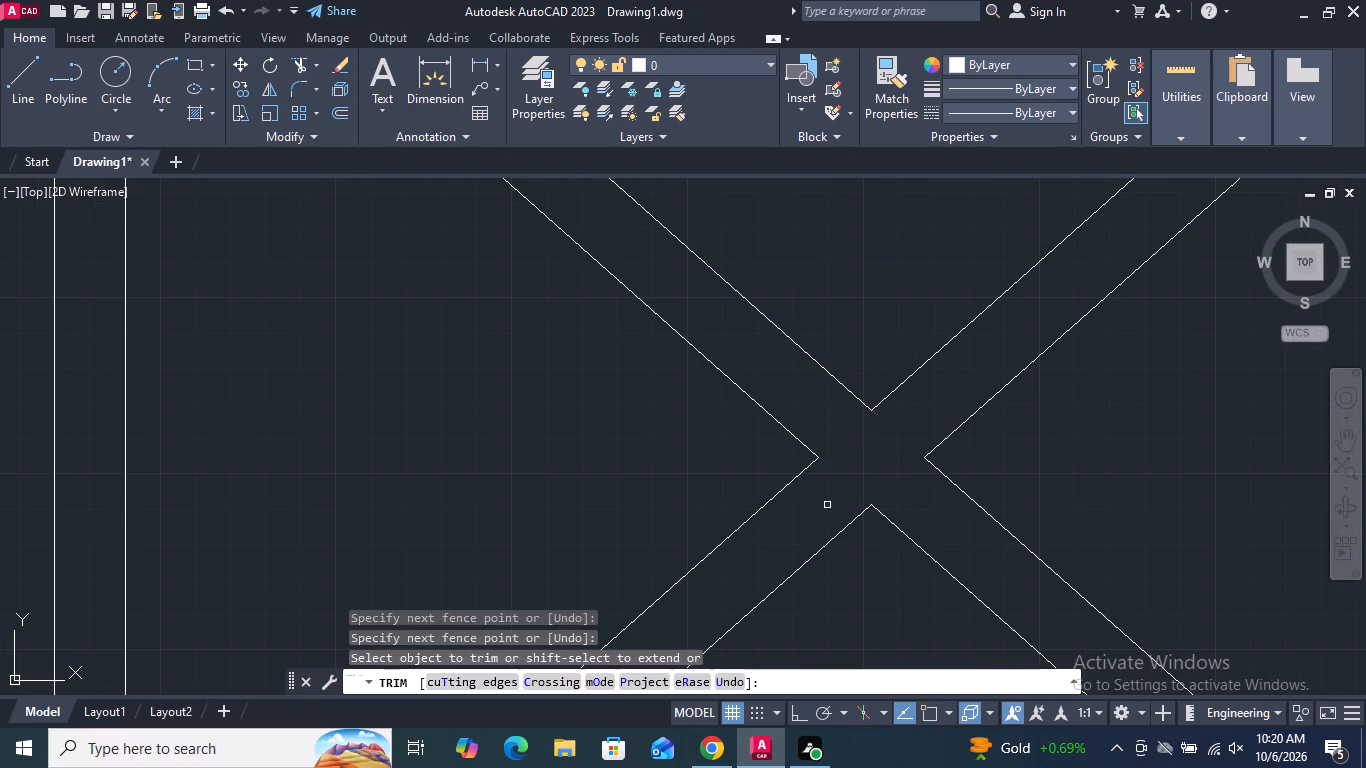
pyautogui.scroll(-4, 819, 506)
pyautogui.scroll(4, 831, 279)
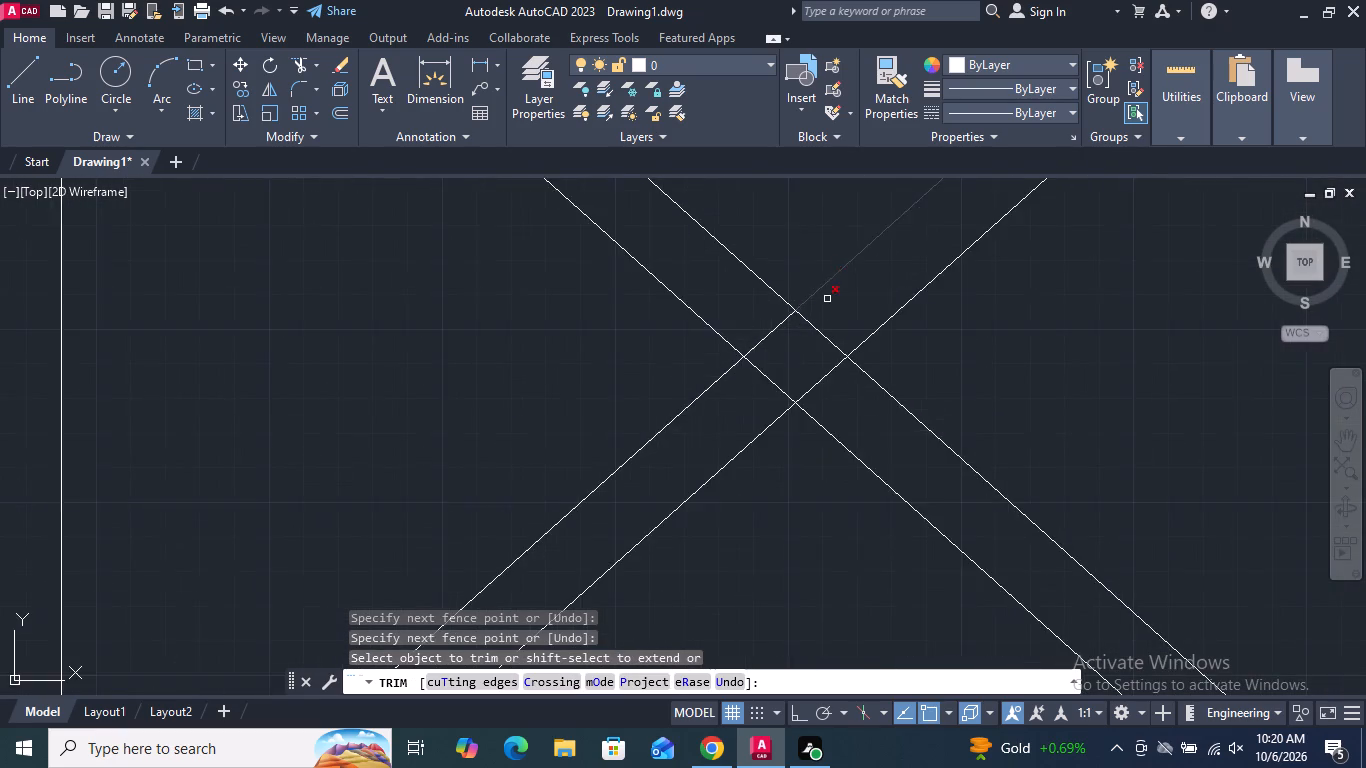
pyautogui.scroll(2, 826, 302)
pyautogui.moveTo(682, 325); pyautogui.dragTo(841, 536)
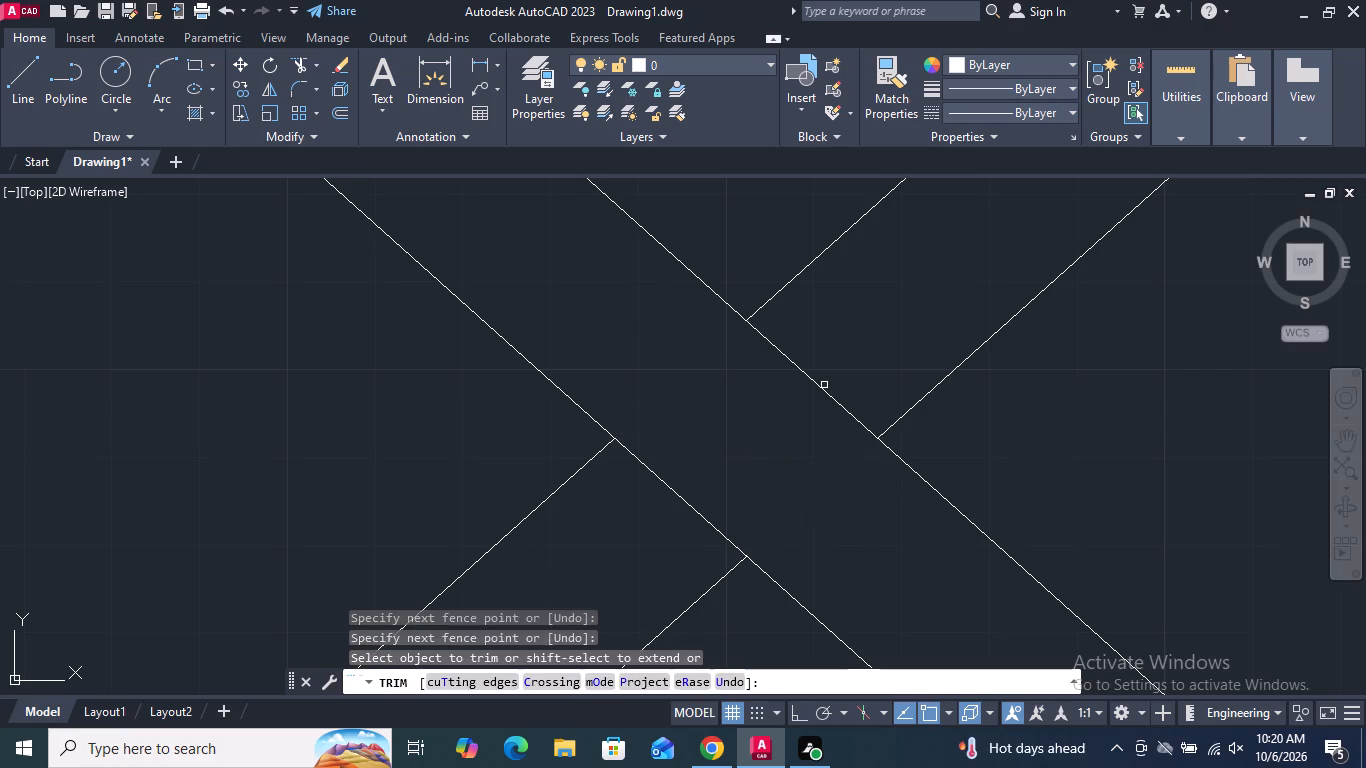
pyautogui.moveTo(822, 336); pyautogui.dragTo(651, 507)
pyautogui.scroll(-5, 696, 456)
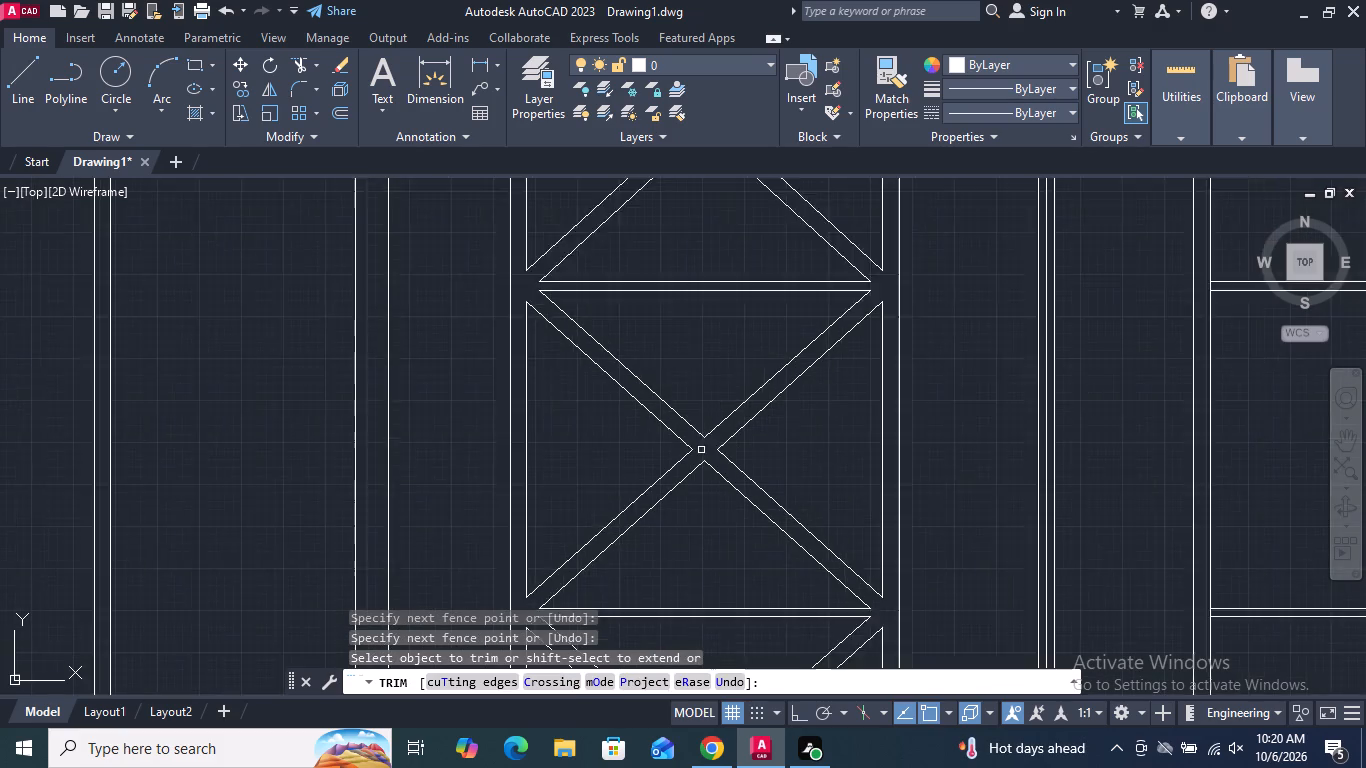
# Finish trimming and erase the undecorated three-pane upper frame from the fourth door's right leaf.
pyautogui.scroll(-1, 701, 450)
pyautogui.scroll(-1, 709, 349)
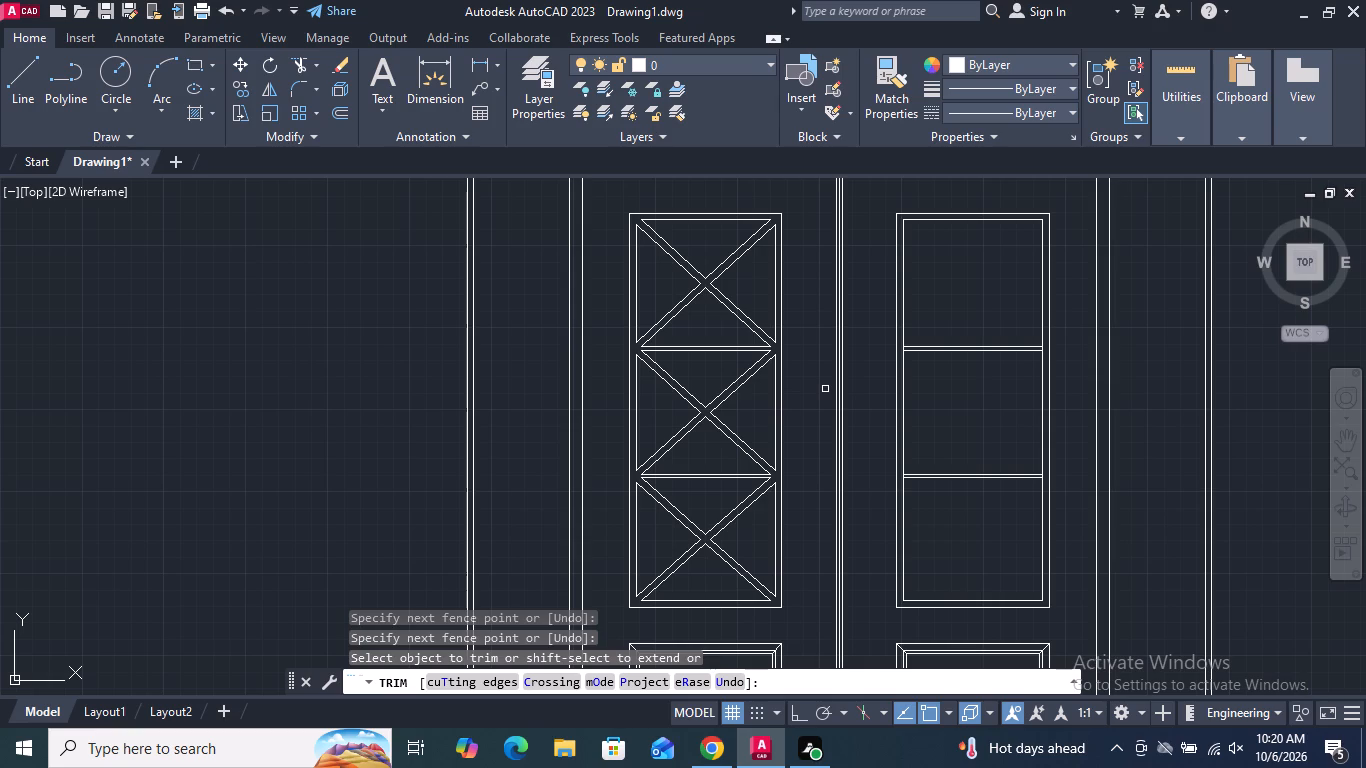
pyautogui.press('Return')
pyautogui.scroll(-2, 779, 384)
pyautogui.scroll(2, 885, 475)
pyautogui.click(887, 475)
pyautogui.scroll(-2, 859, 465)
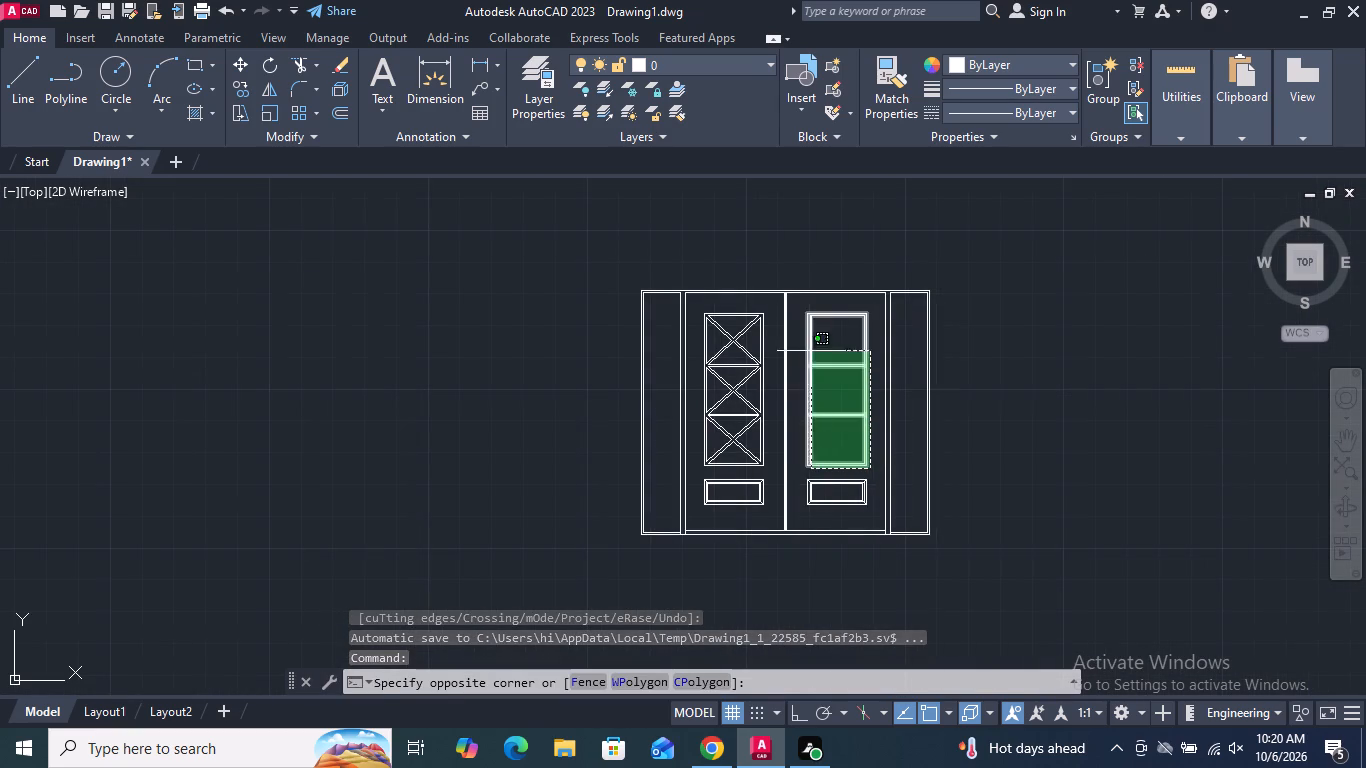
pyautogui.click(796, 304)
pyautogui.press('Delete')
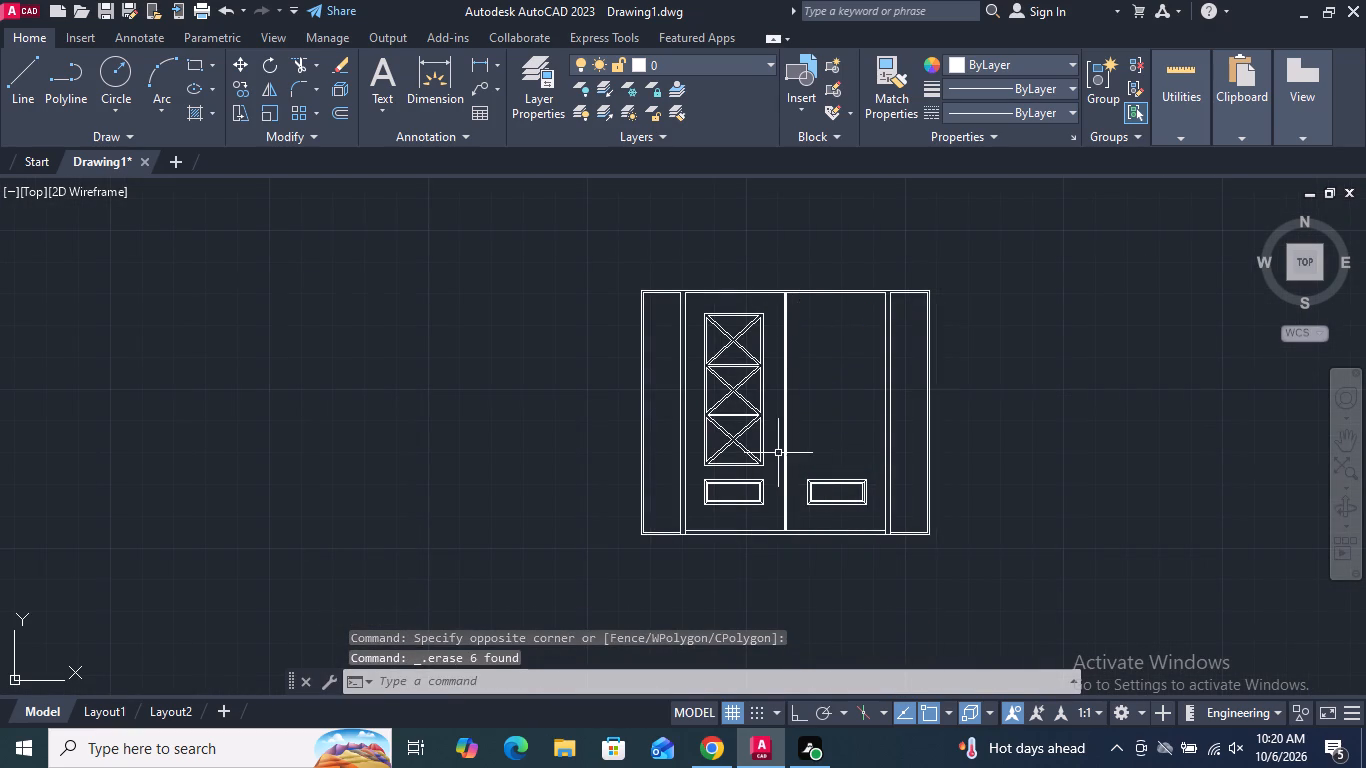
# Mirror the left leaf's X-barred three-pane frame onto the right leaf about the door's vertical centreline with Ortho on, keeping the original.
pyautogui.scroll(2, 777, 453)
pyautogui.click(753, 516)
pyautogui.scroll(-2, 737, 506)
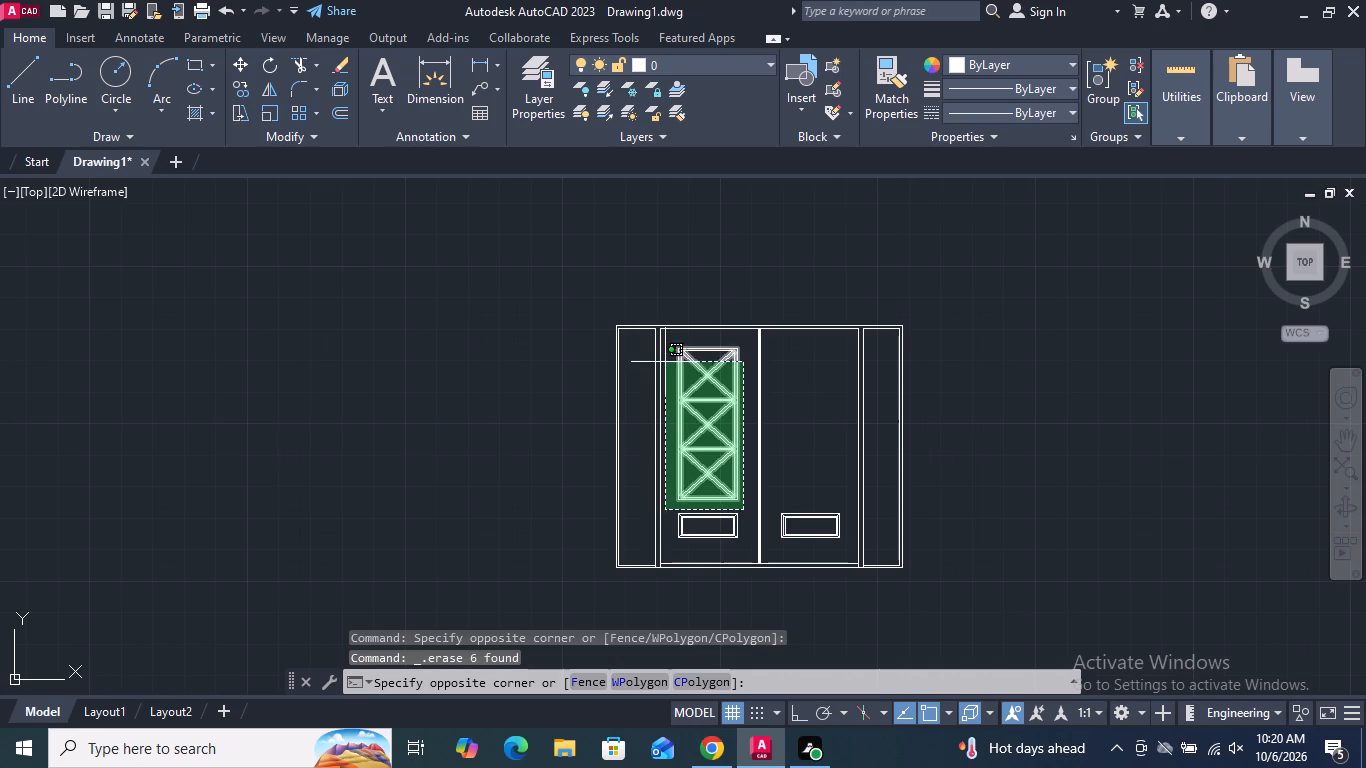
pyautogui.click(672, 339)
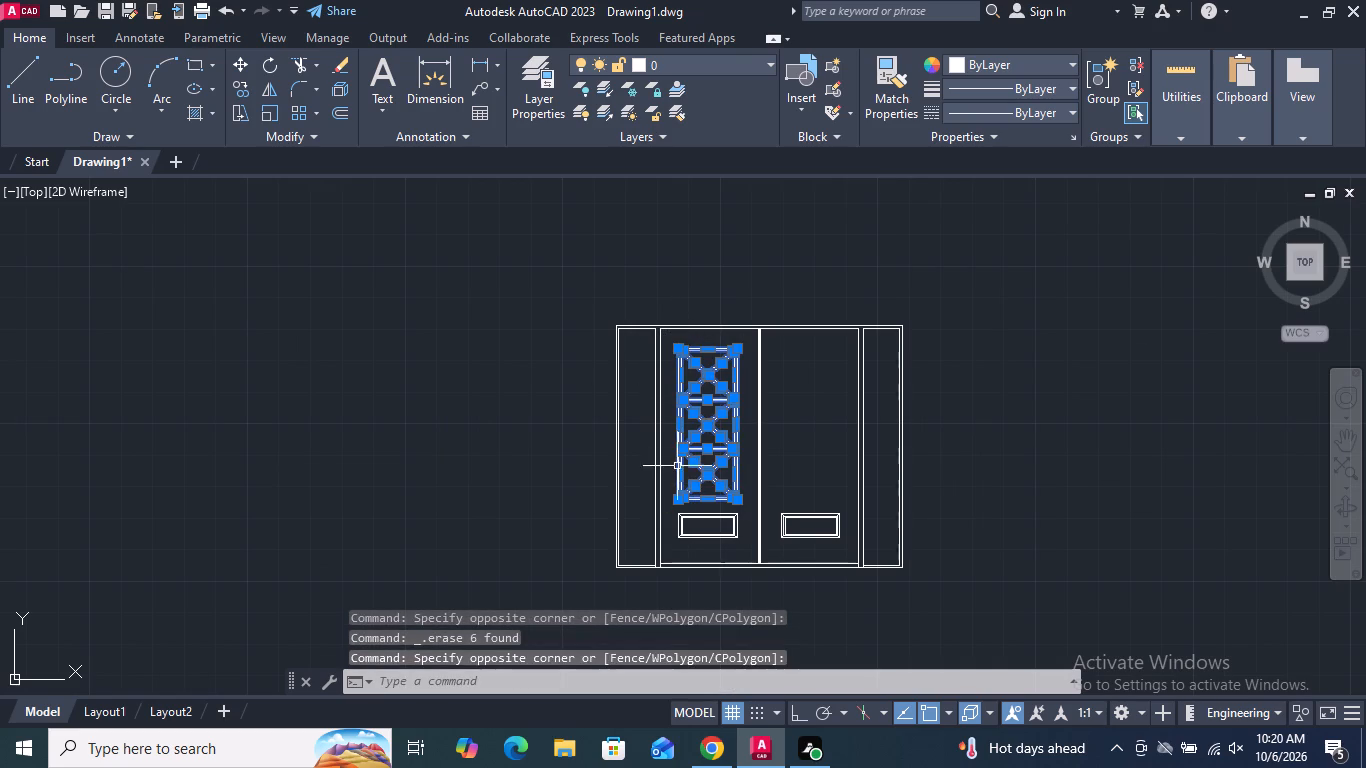
pyautogui.click(276, 94)
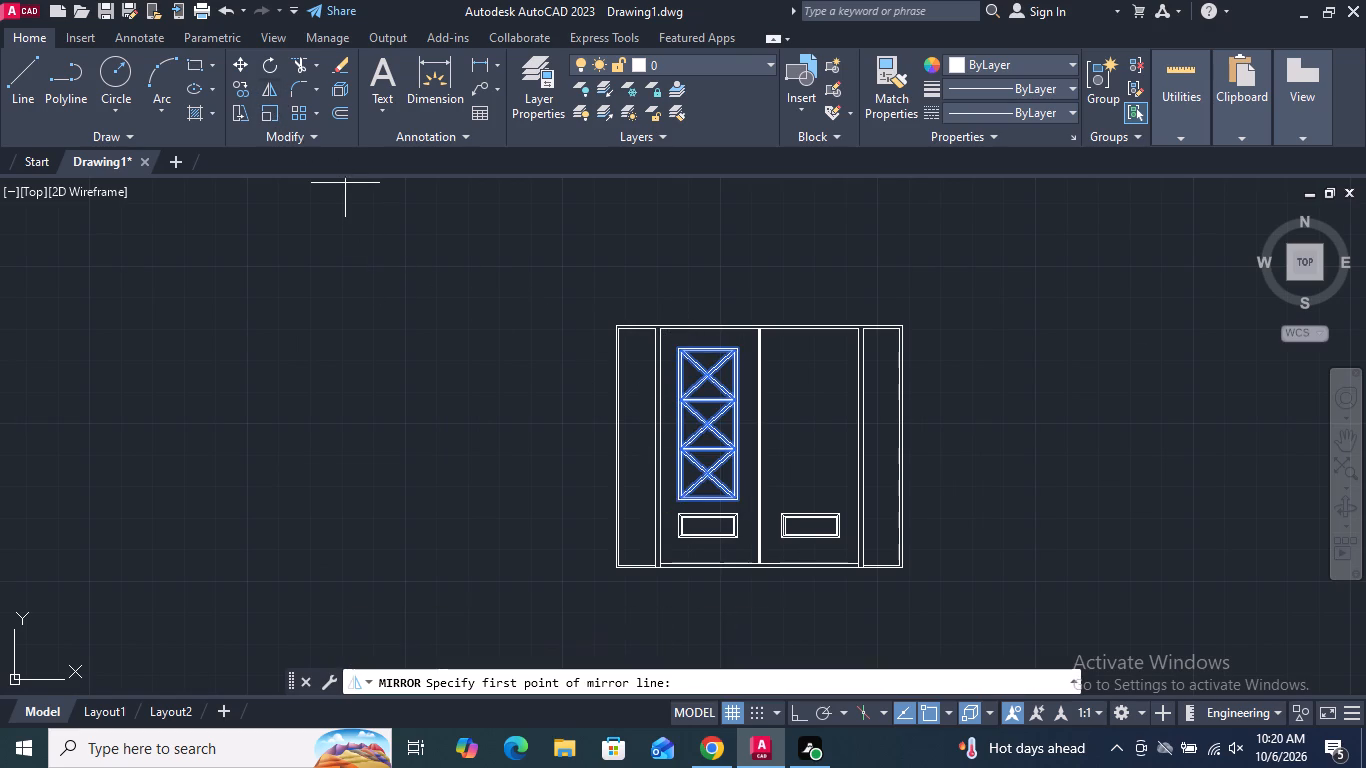
pyautogui.scroll(3, 738, 575)
pyautogui.click(813, 545)
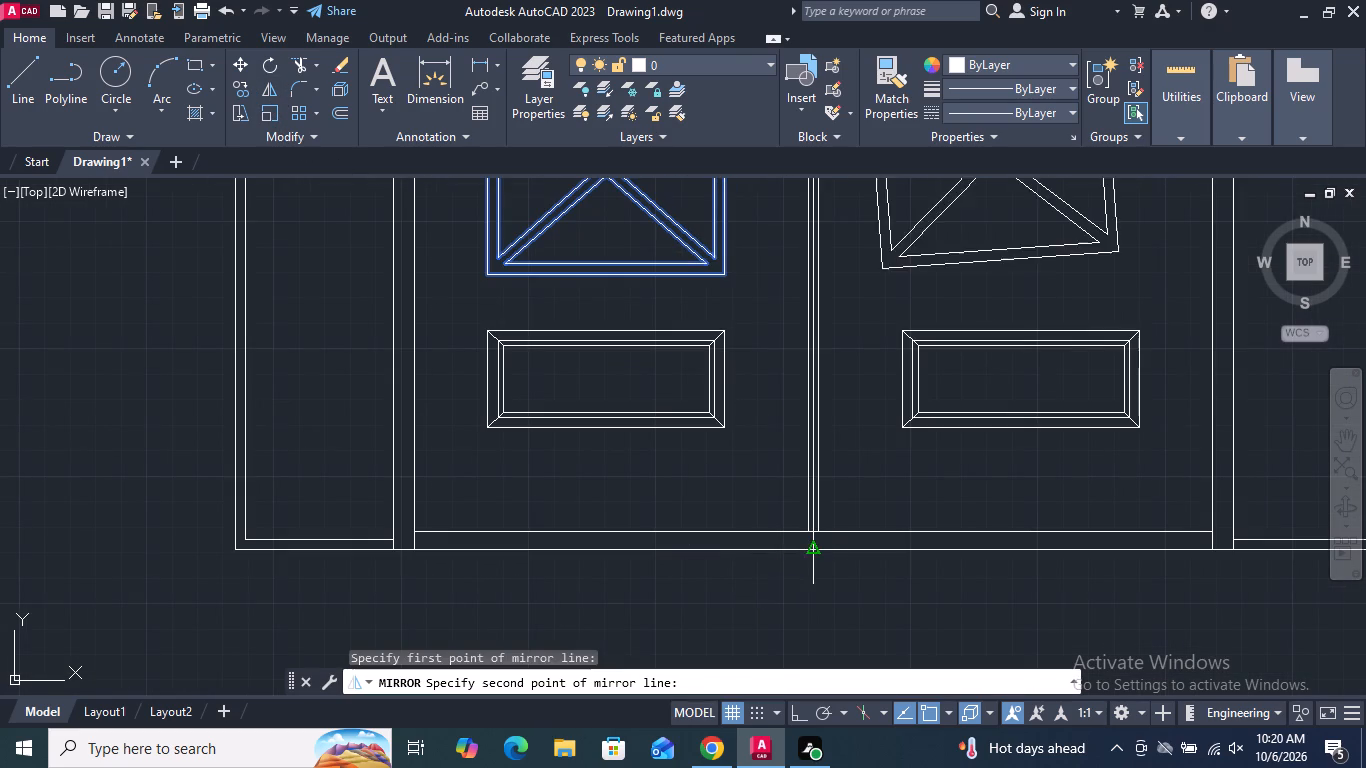
pyautogui.click(797, 715)
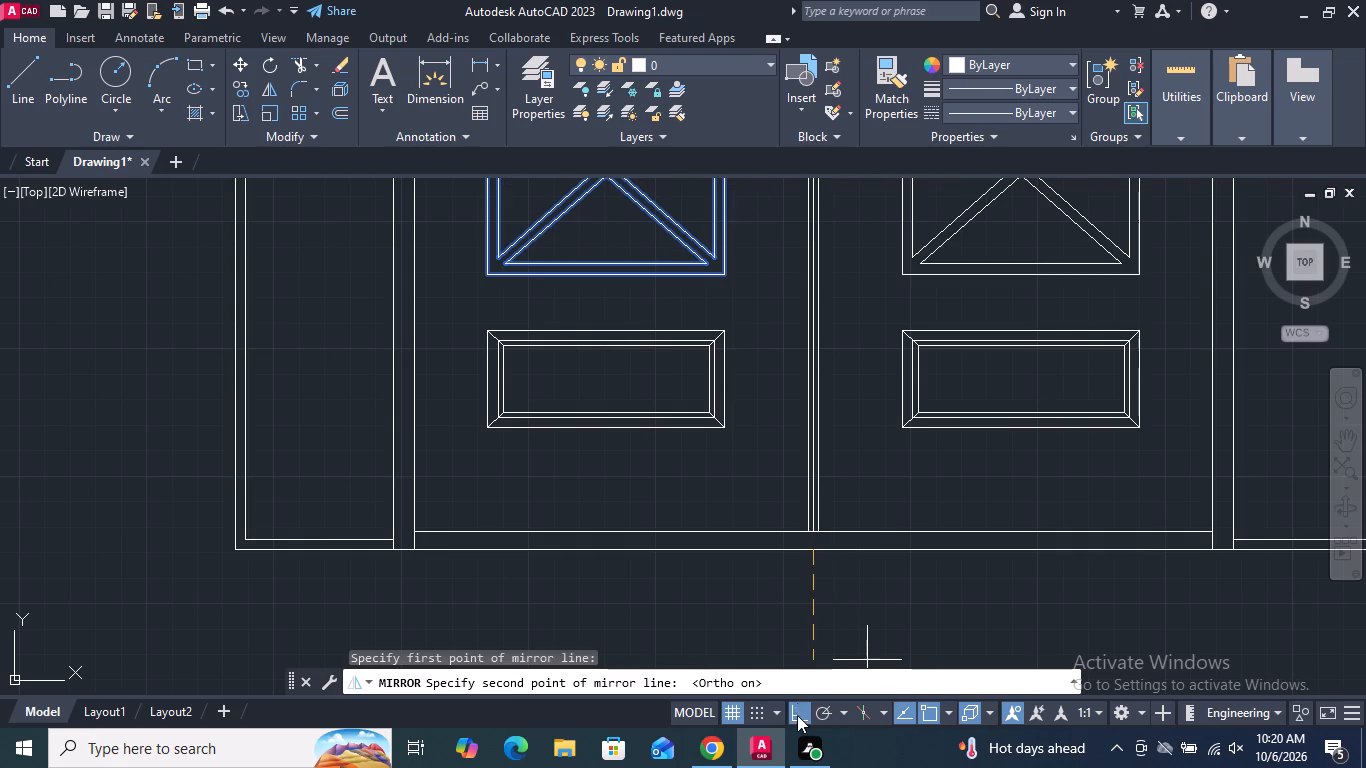
pyautogui.click(803, 649)
pyautogui.press('Return')
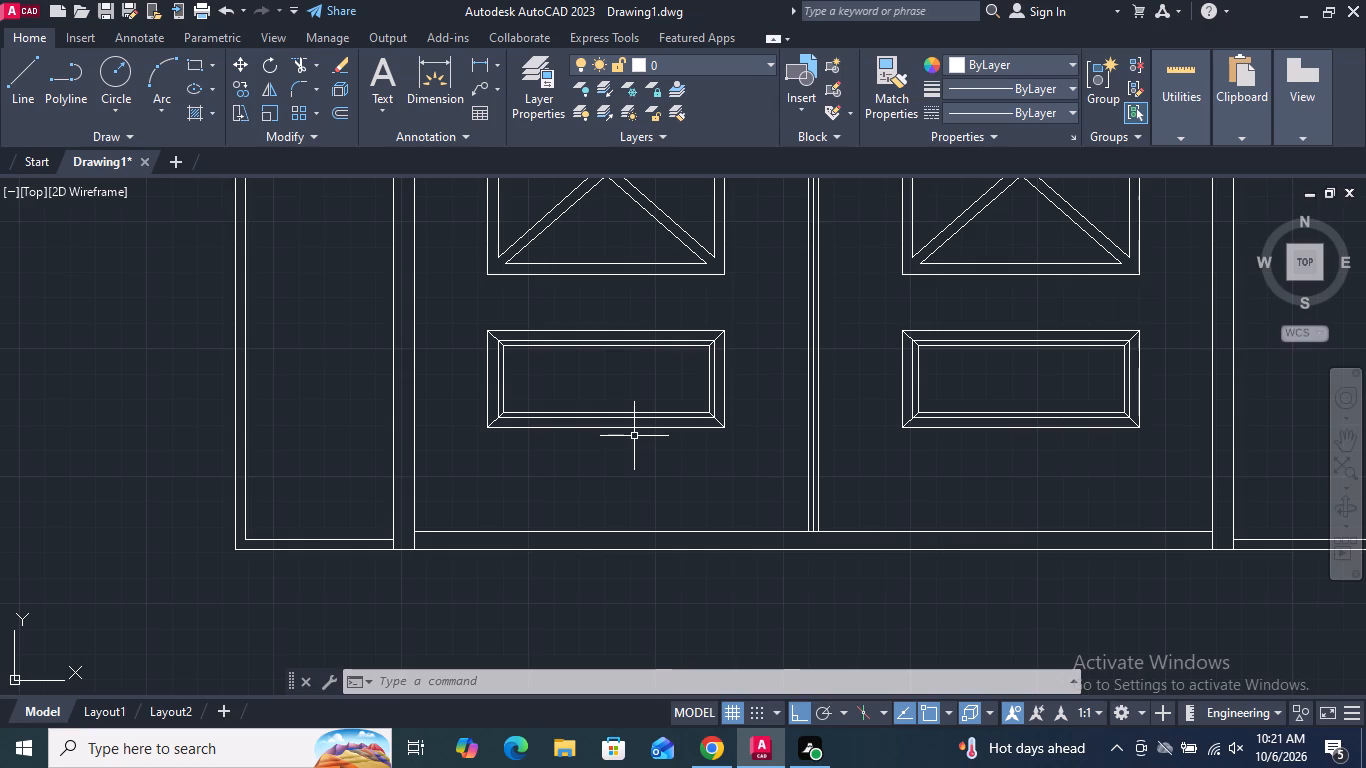
# Copy the left leaf's X-barred three-pane frame to the empty space right of the double door.
pyautogui.scroll(-3, 629, 466)
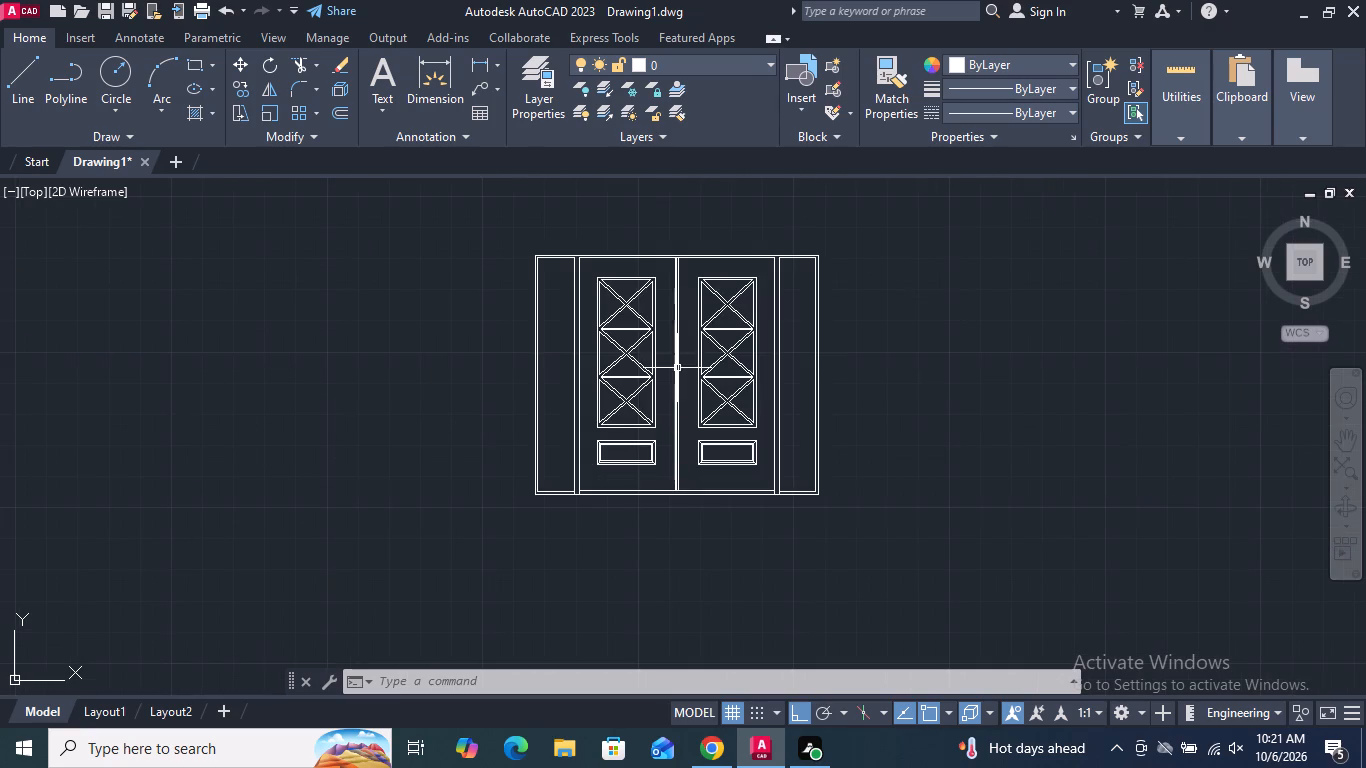
pyautogui.scroll(1, 677, 368)
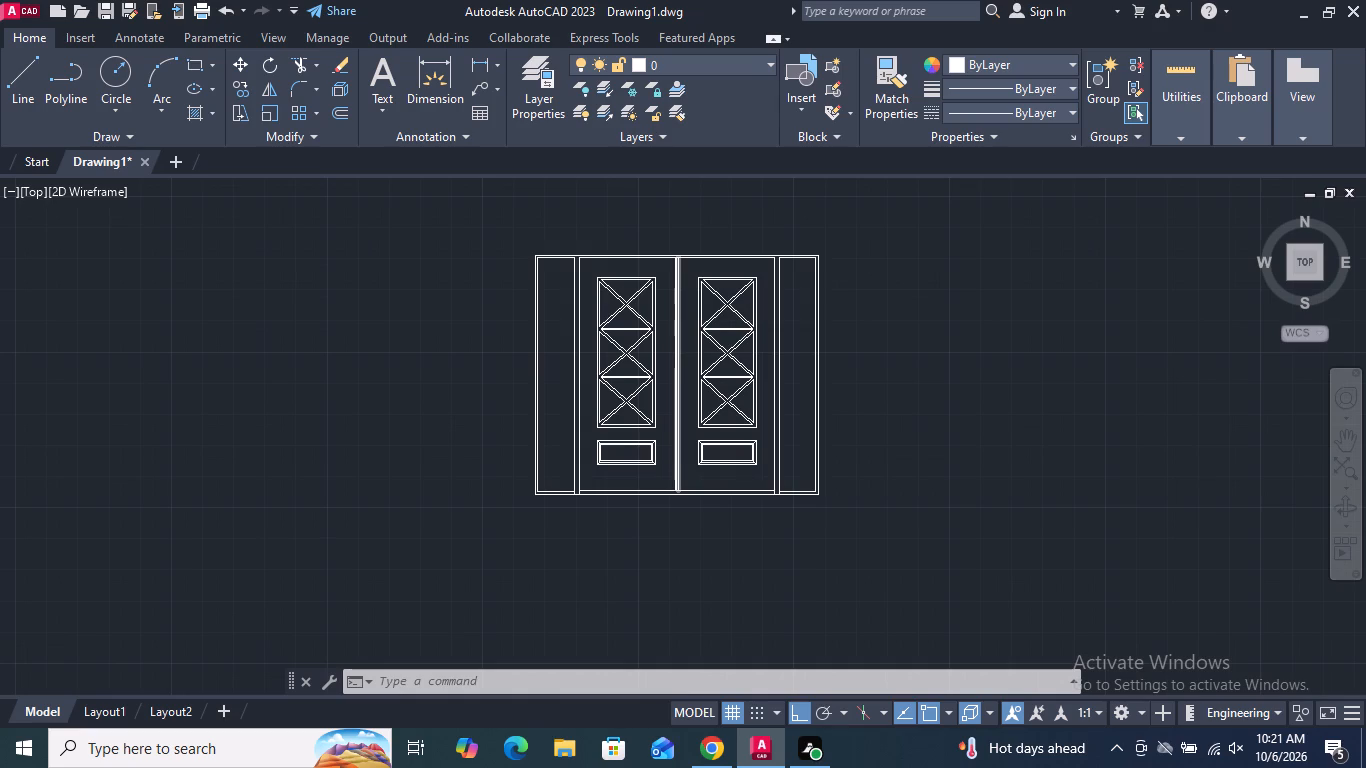
pyautogui.click(646, 467)
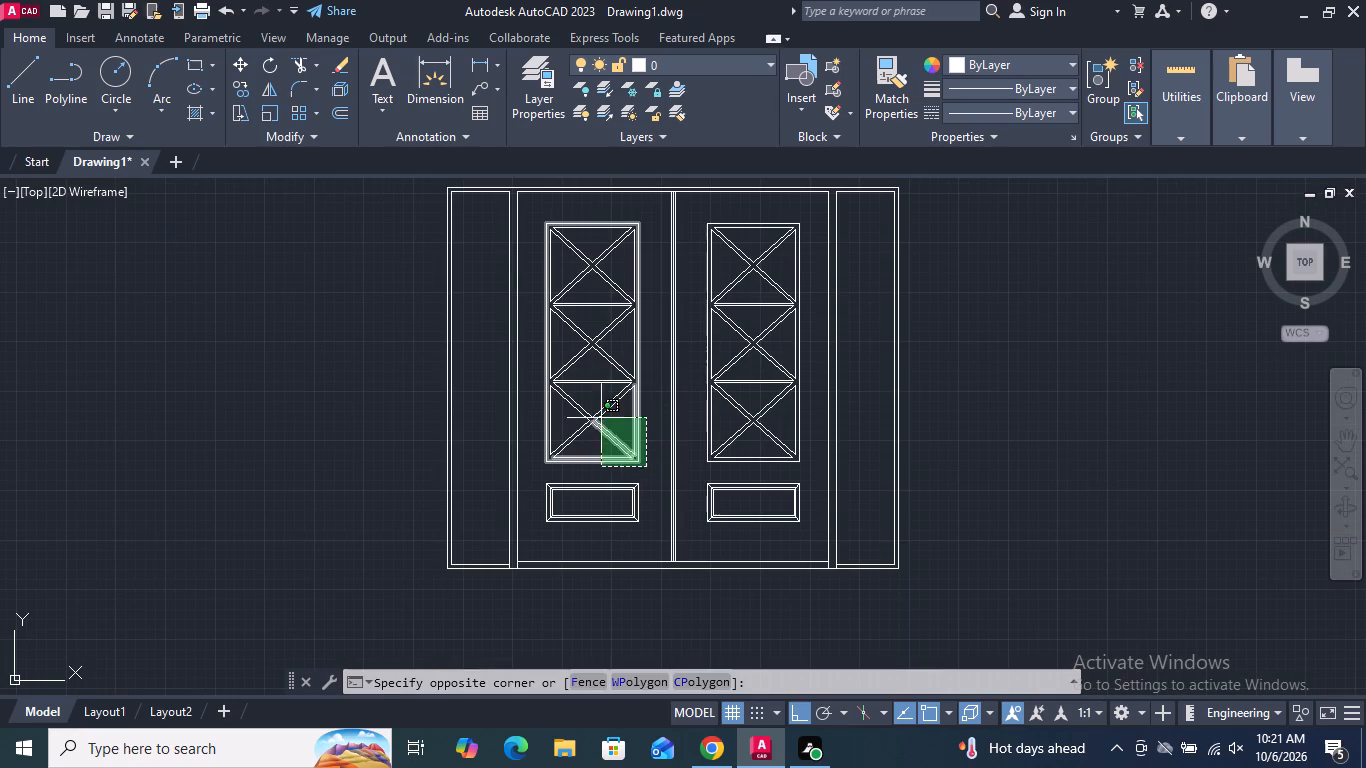
pyautogui.click(533, 212)
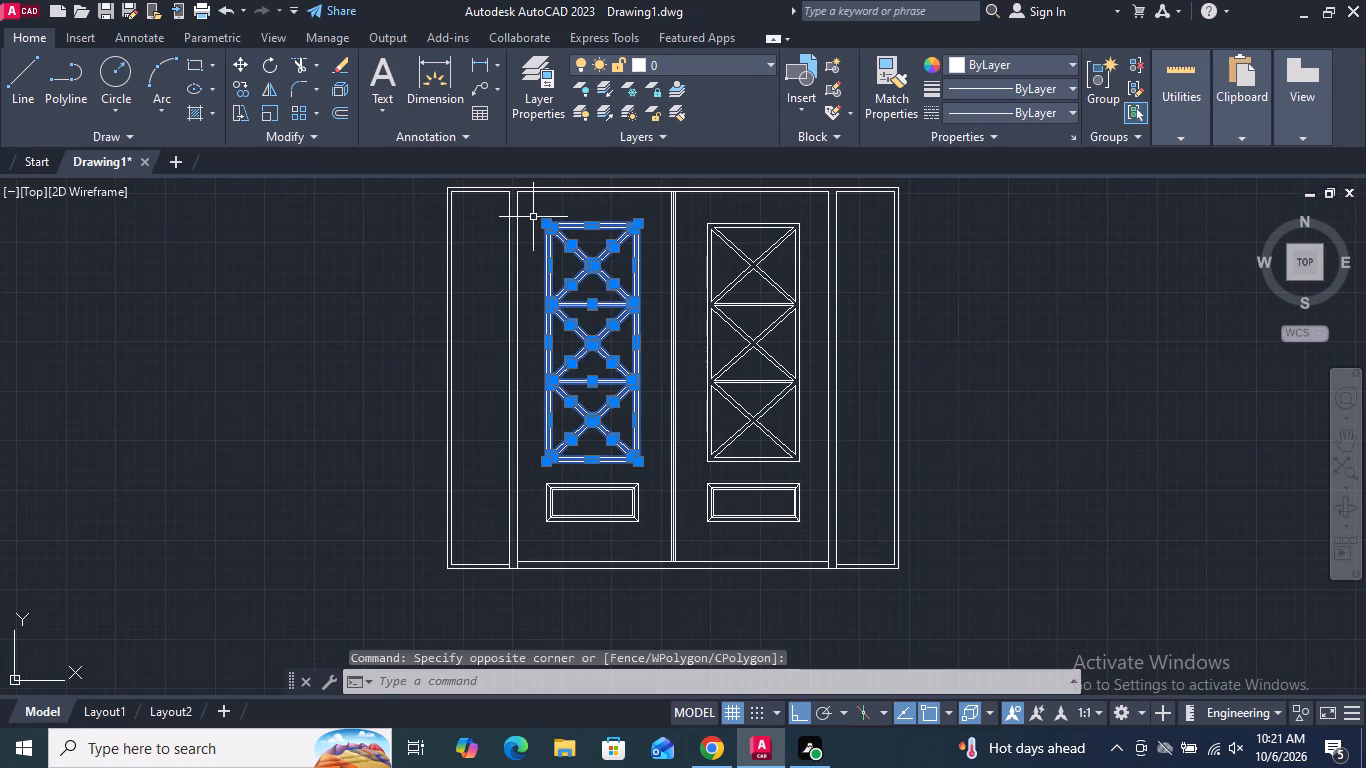
pyautogui.press('c')
pyautogui.press('o')
pyautogui.press('Return')
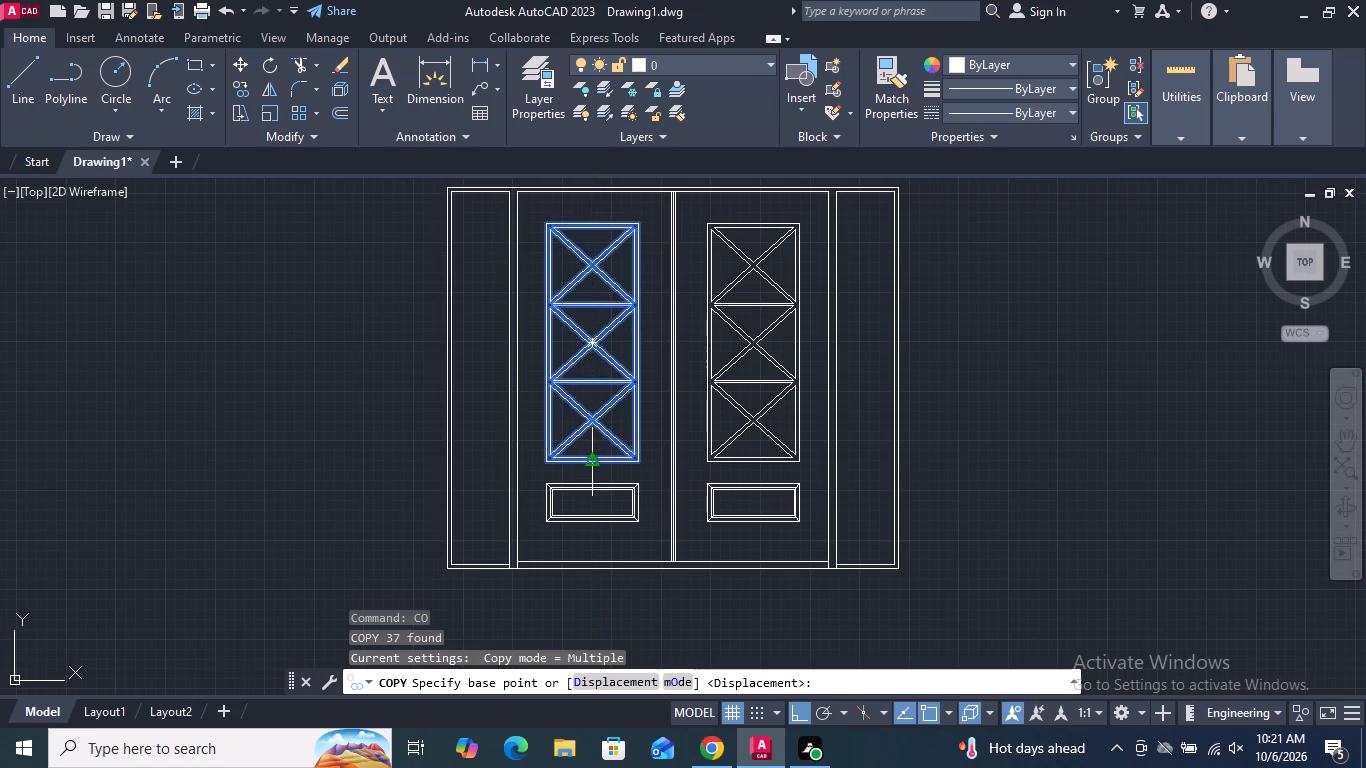
pyautogui.click(589, 462)
pyautogui.click(1091, 502)
pyautogui.press('Return')
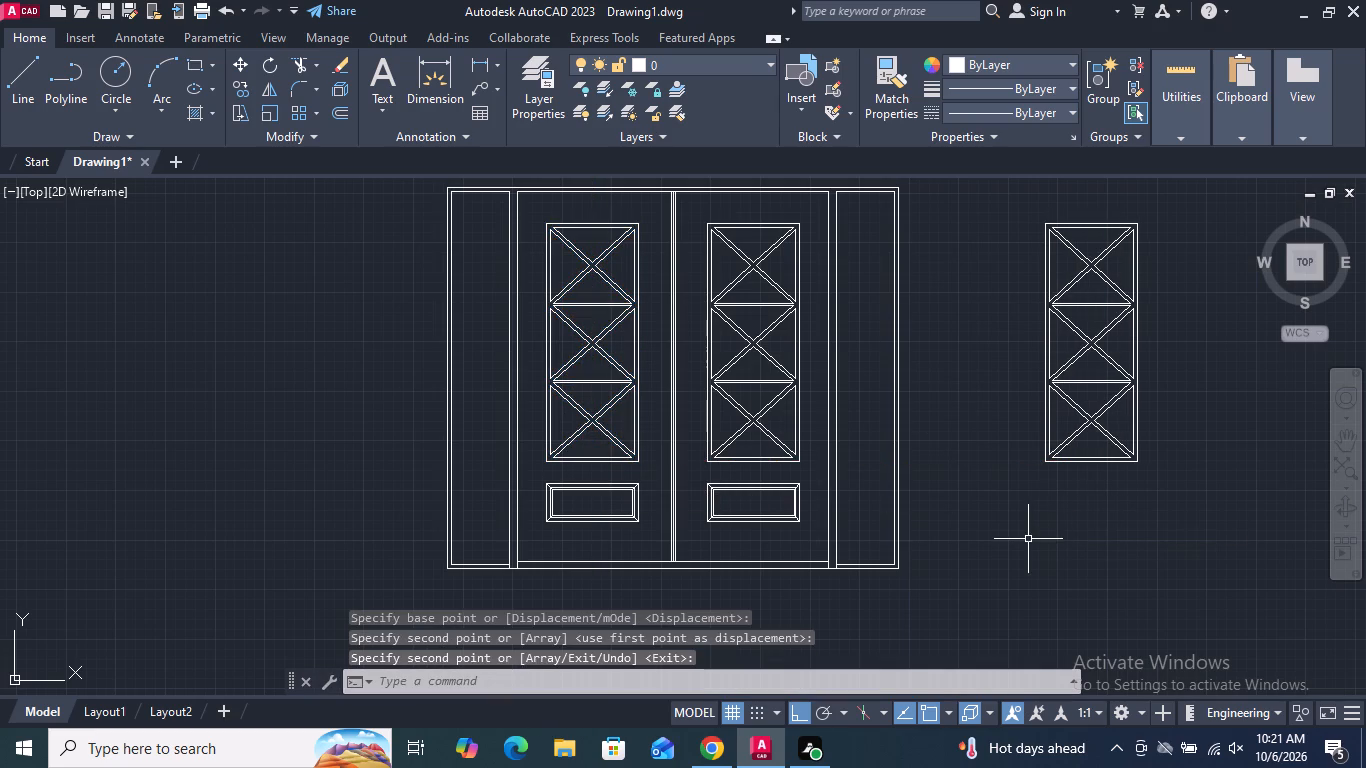
# Stretch the right side of the detached three-pane frame copy inward by 1/2".
pyautogui.scroll(-1, 1028, 539)
pyautogui.click(242, 117)
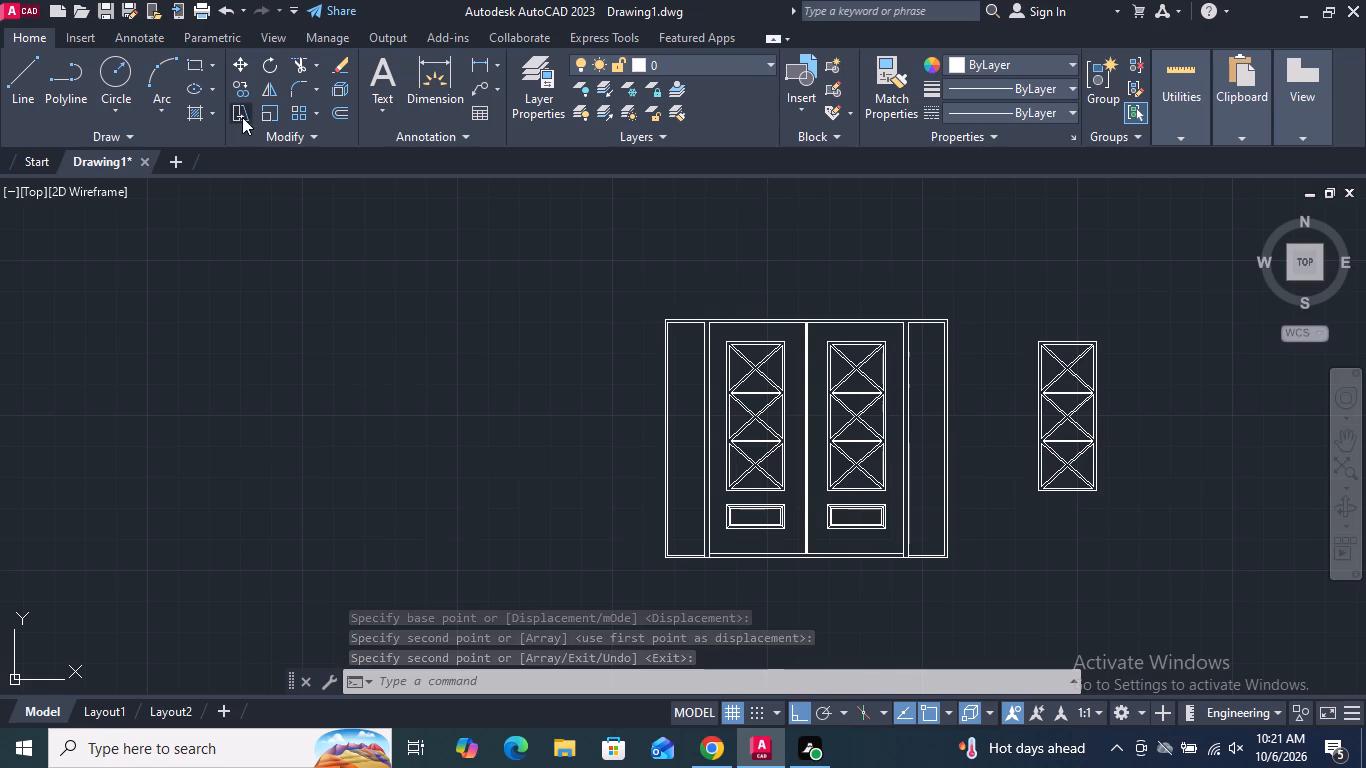
pyautogui.click(1140, 540)
pyautogui.click(1073, 285)
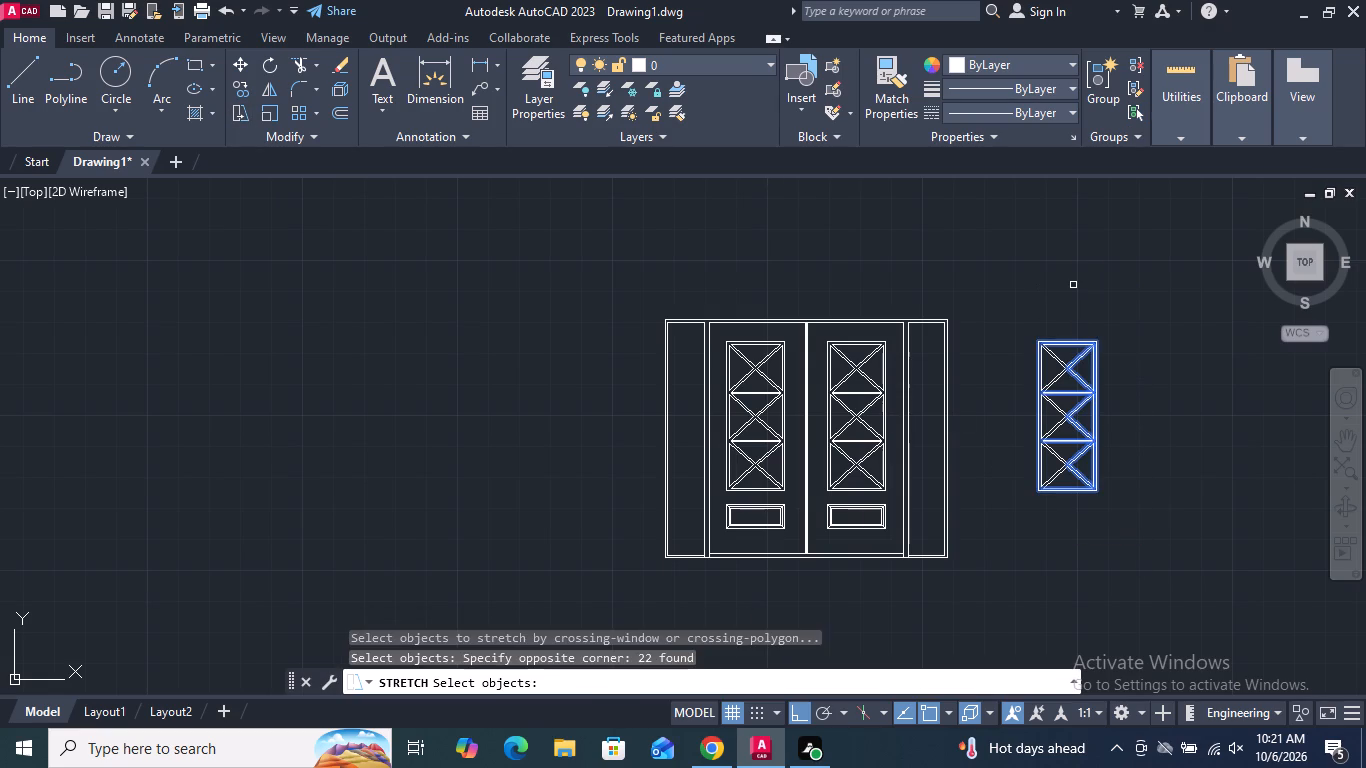
pyautogui.press('Return')
pyautogui.scroll(3, 1070, 416)
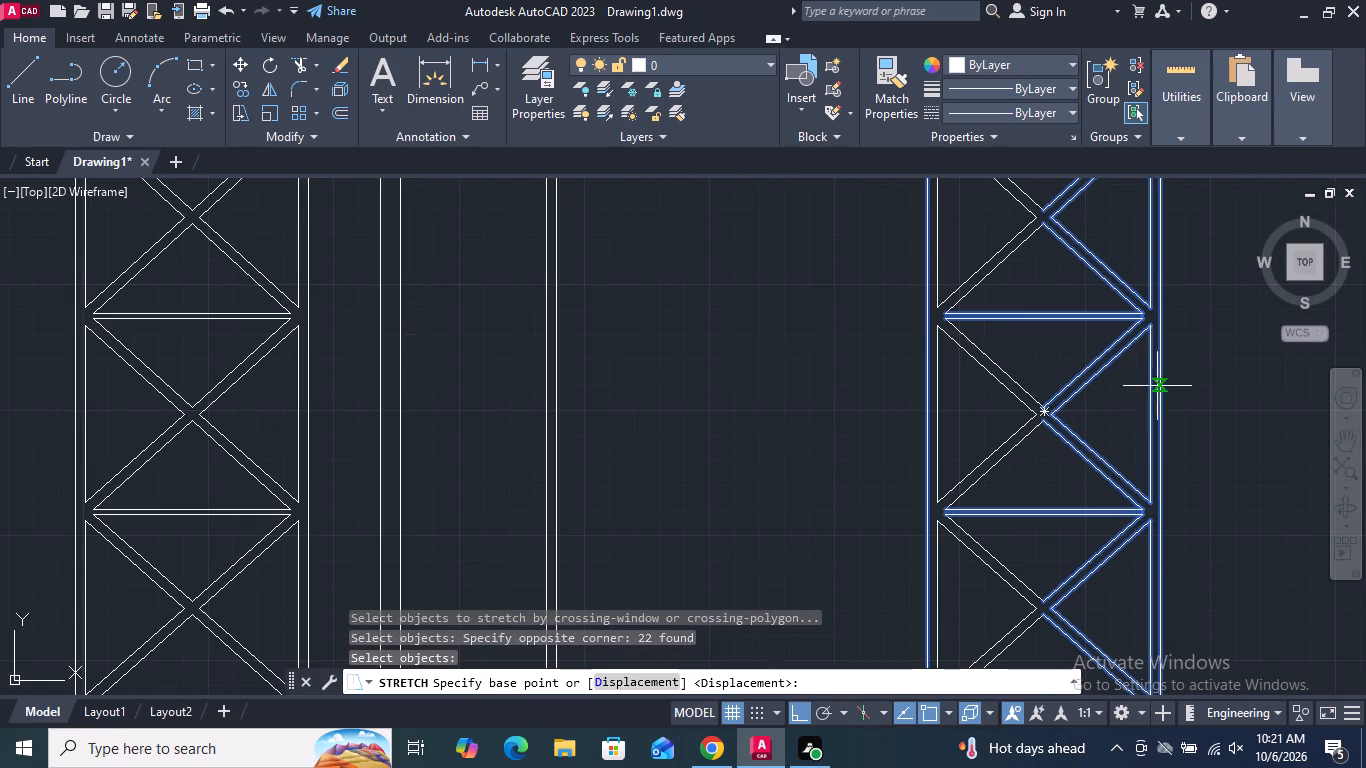
pyautogui.click(1163, 412)
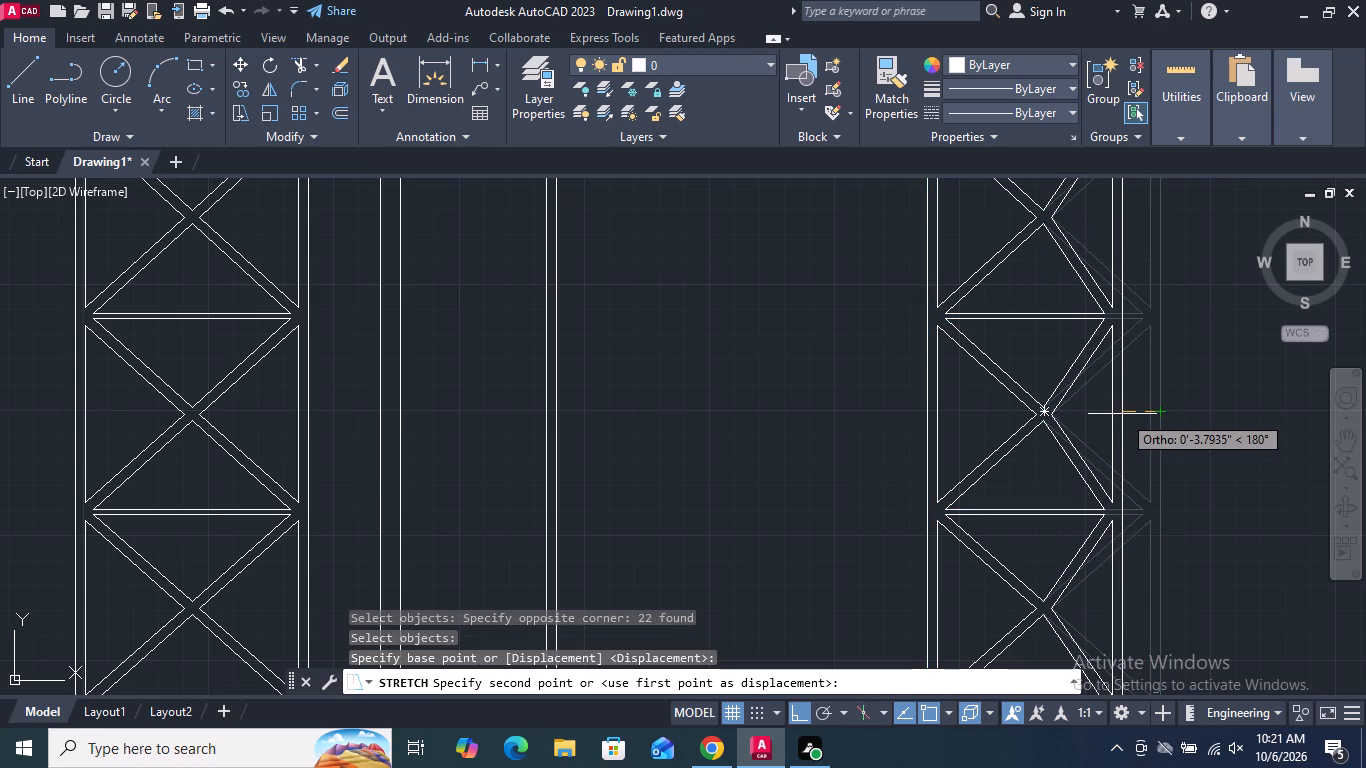
pyautogui.write('1/2')
pyautogui.hotkey('shift', '"')
pyautogui.press('Return')
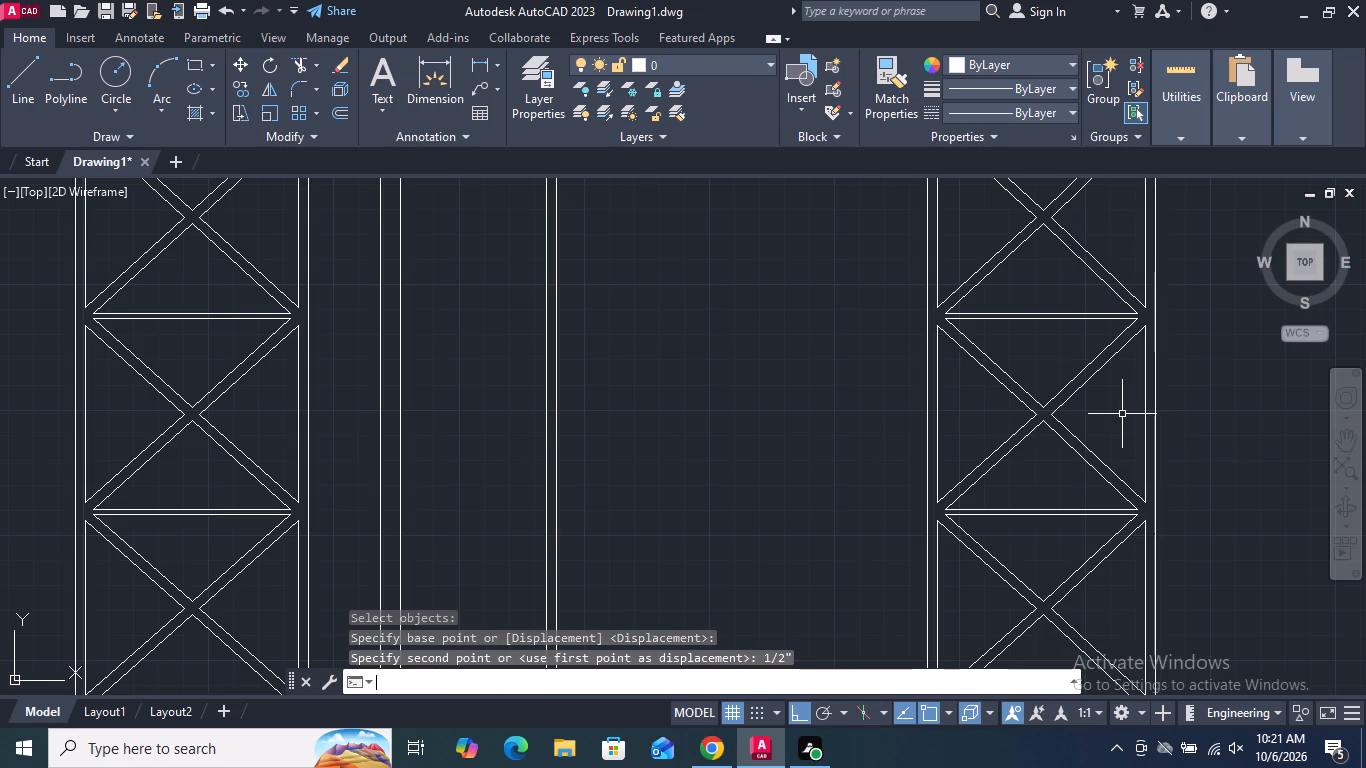
# Stretch the left side of the detached three-pane frame copy inward by 1/2".
pyautogui.scroll(-2, 1088, 376)
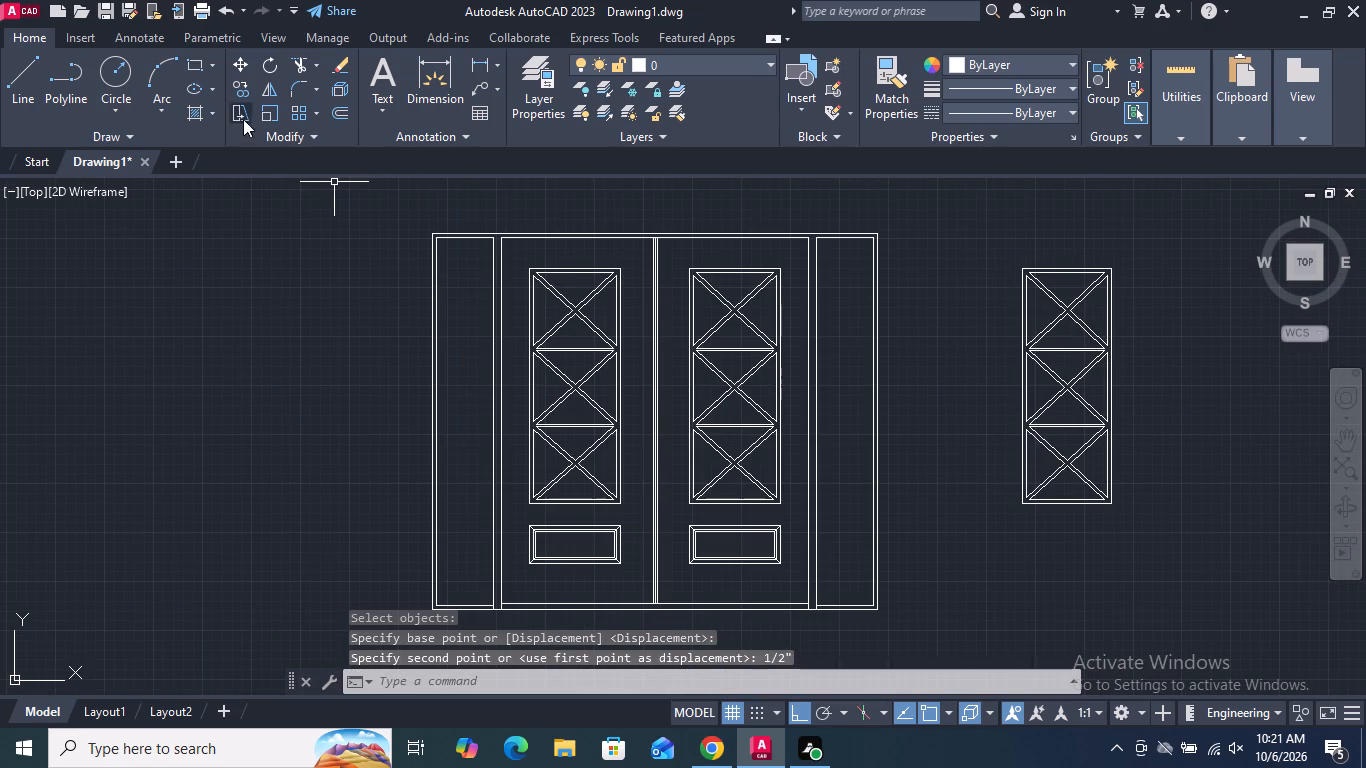
pyautogui.click(241, 111)
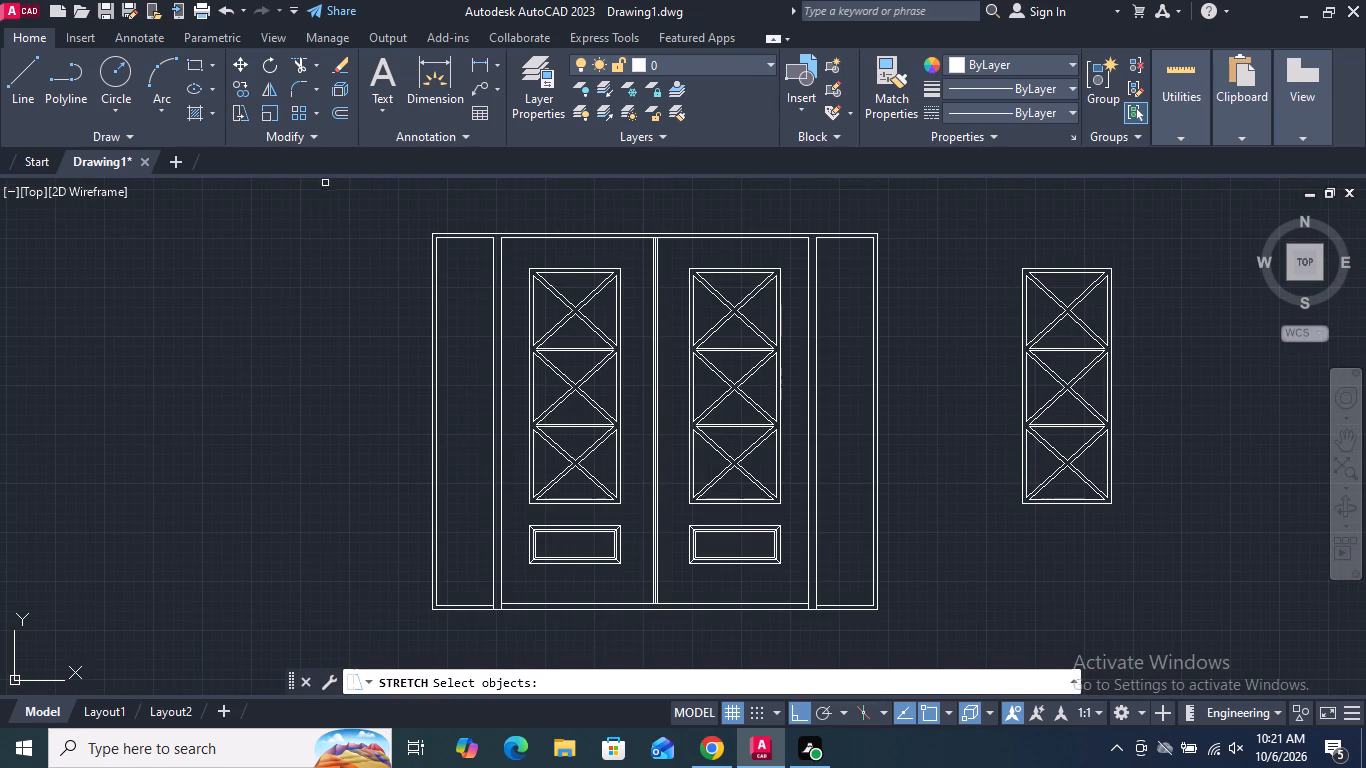
pyautogui.click(1042, 524)
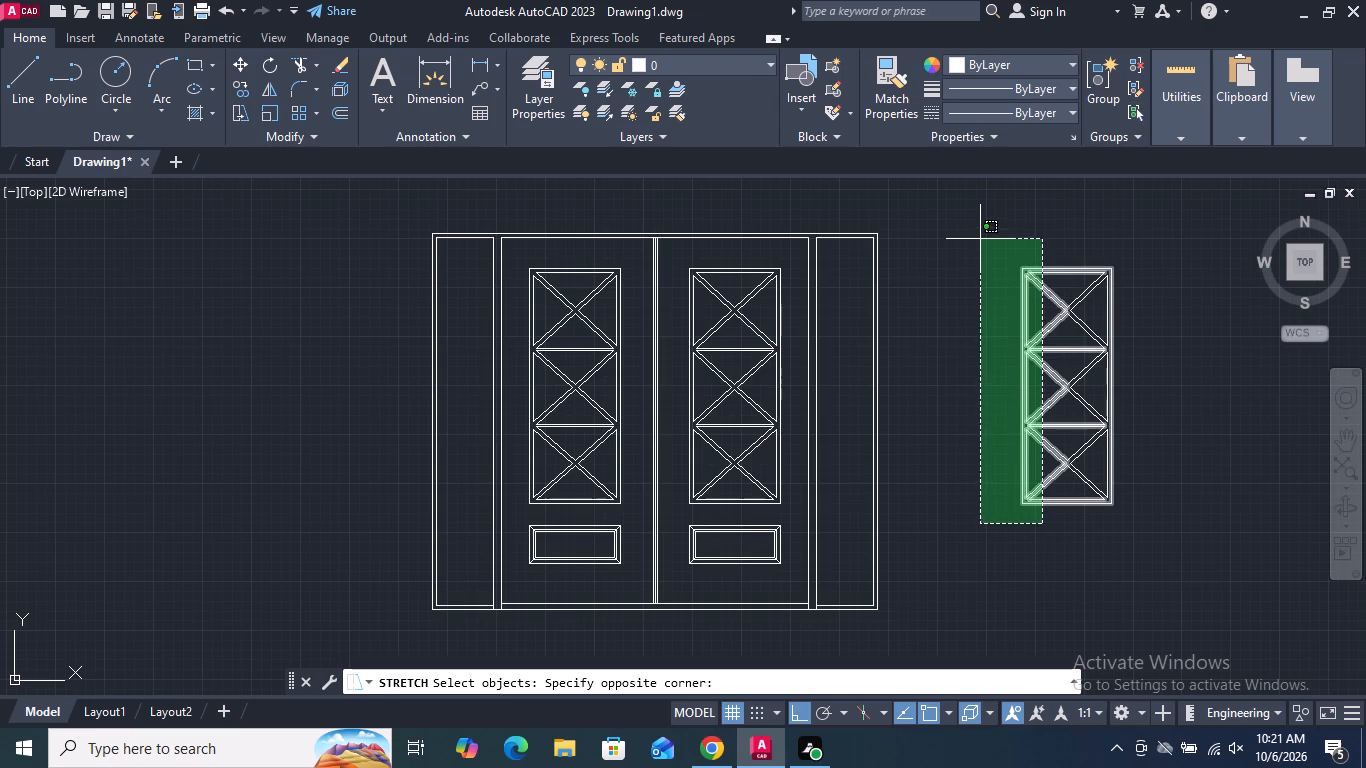
pyautogui.click(980, 239)
pyautogui.press('Return')
pyautogui.scroll(1, 1032, 415)
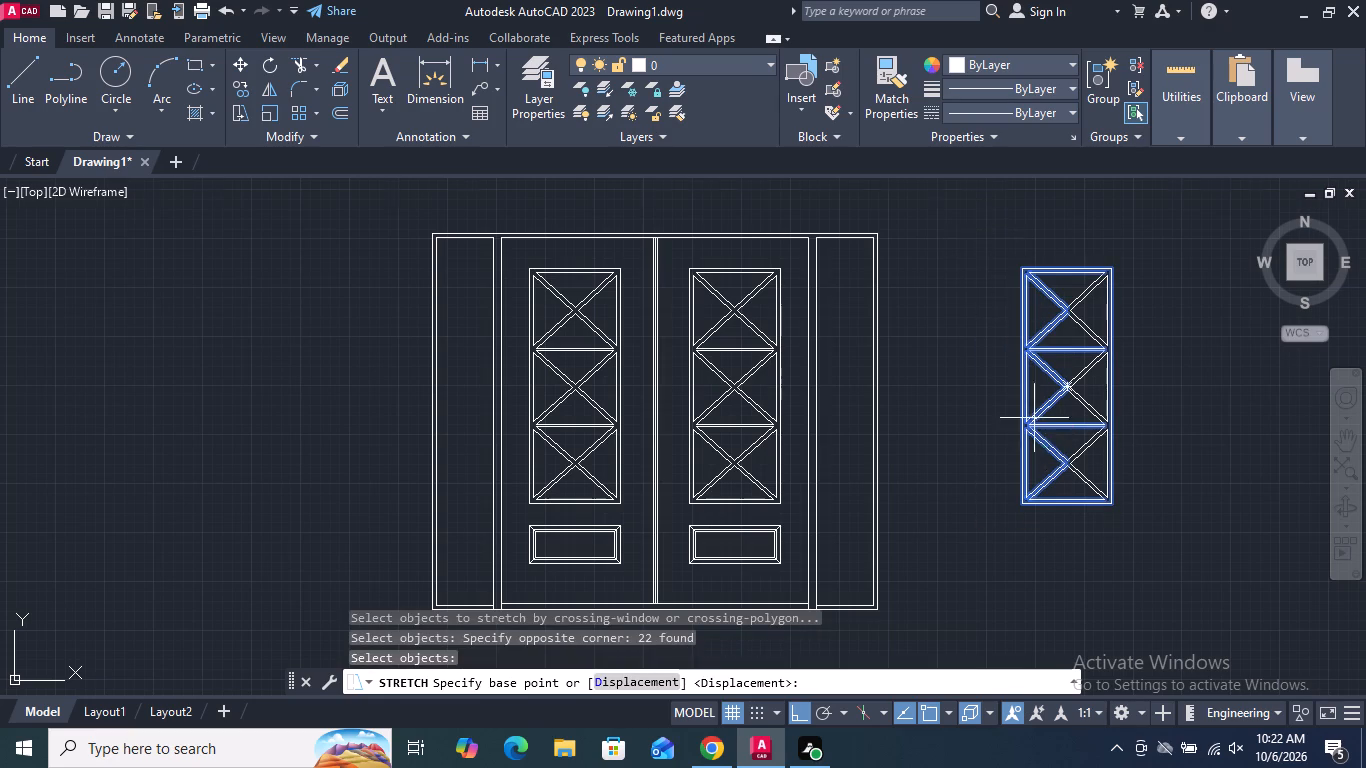
pyautogui.scroll(1, 1025, 402)
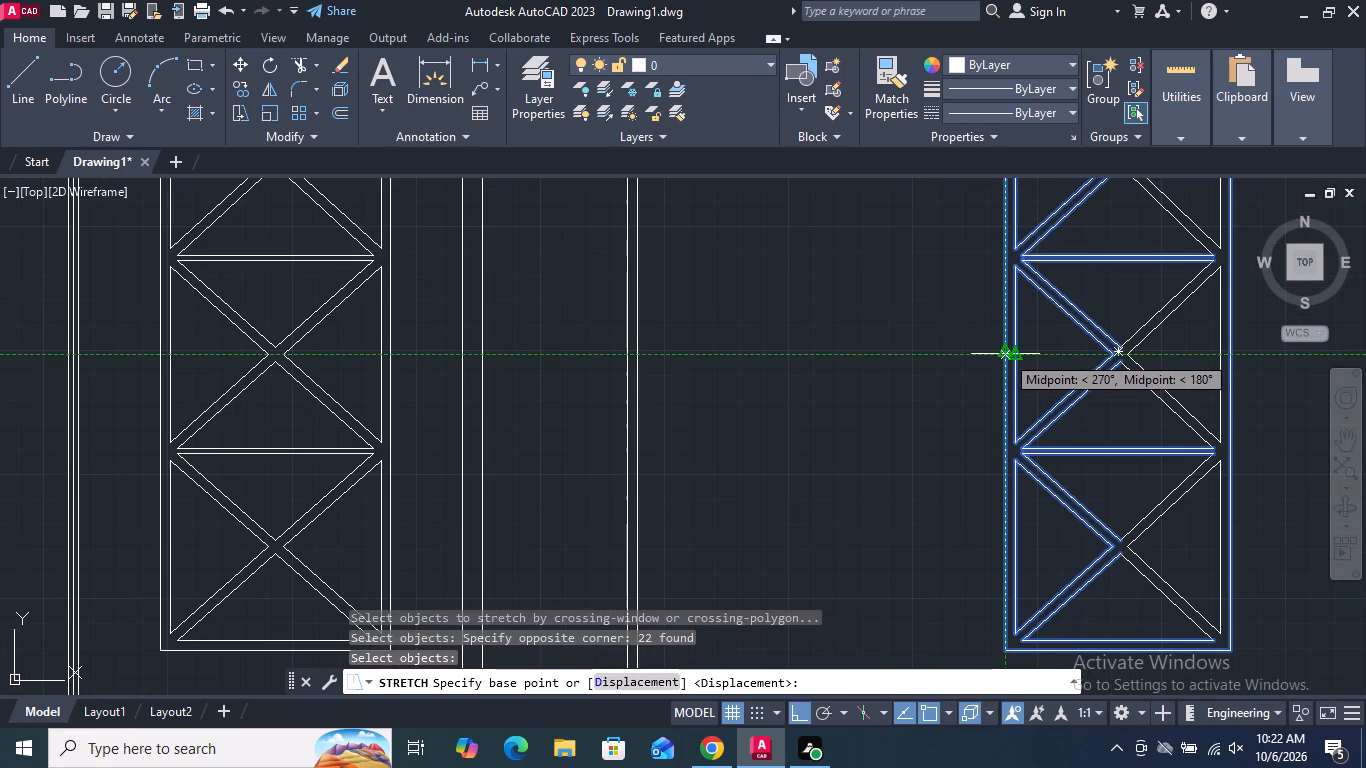
pyautogui.click(1005, 354)
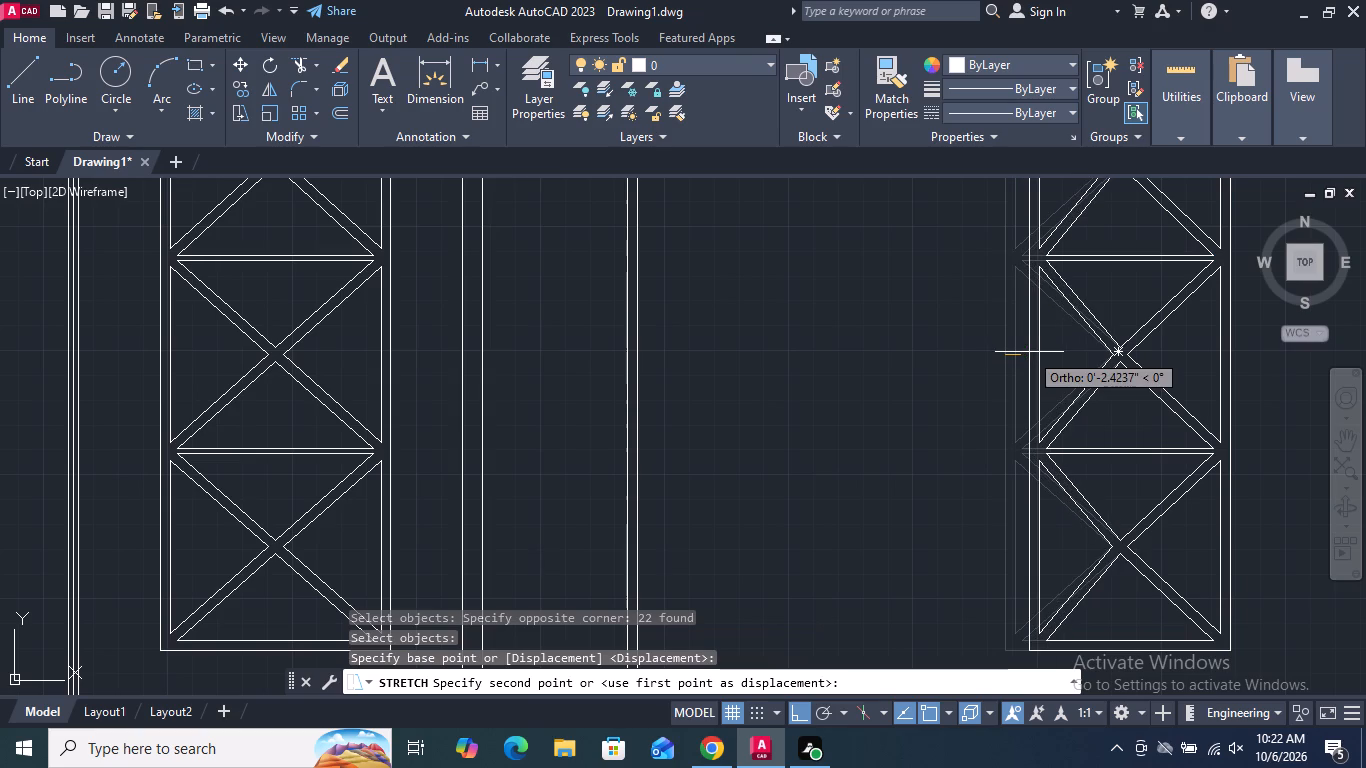
pyautogui.write('1/')
pyautogui.press('2')
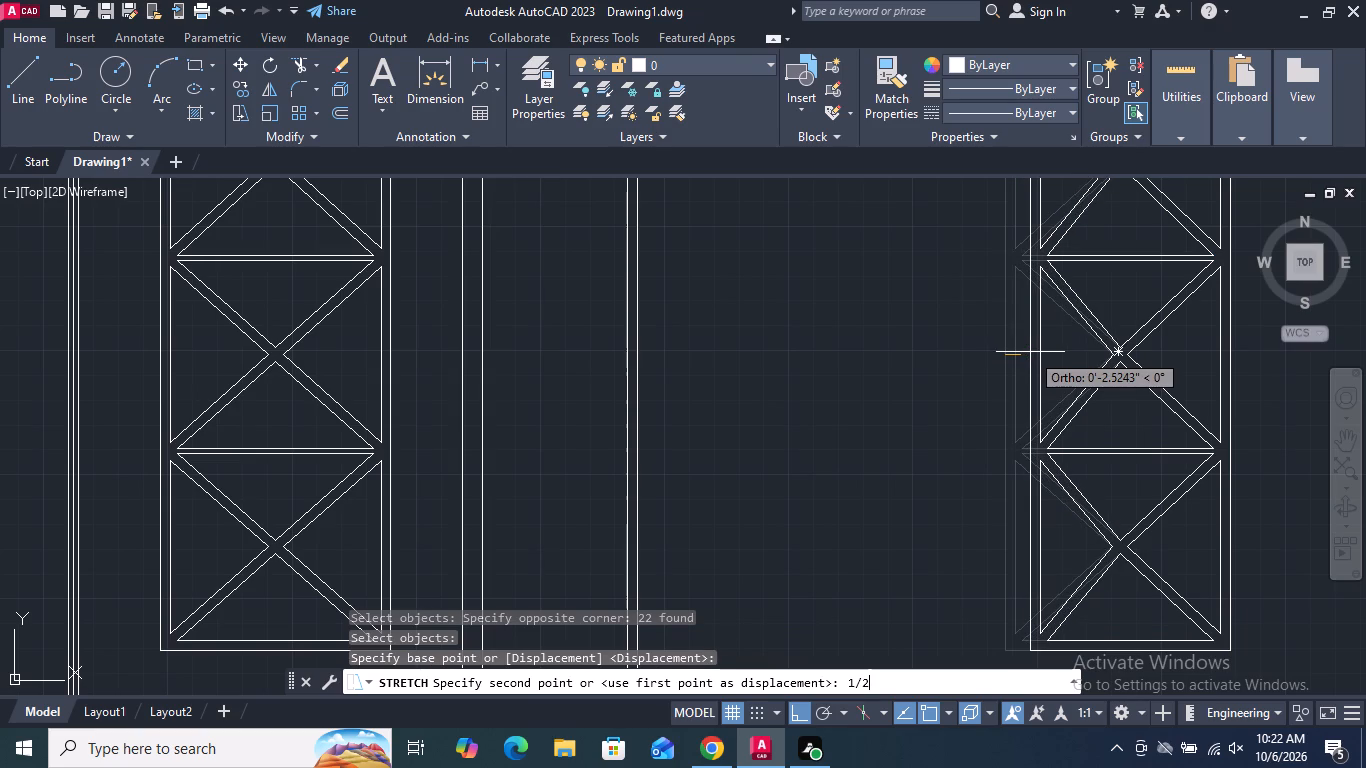
pyautogui.hotkey('shift', '"')
pyautogui.press('Return')
# Stretch the left side of the detached three-pane frame copy inward by 1" with Ortho on.
pyautogui.scroll(-1, 1002, 362)
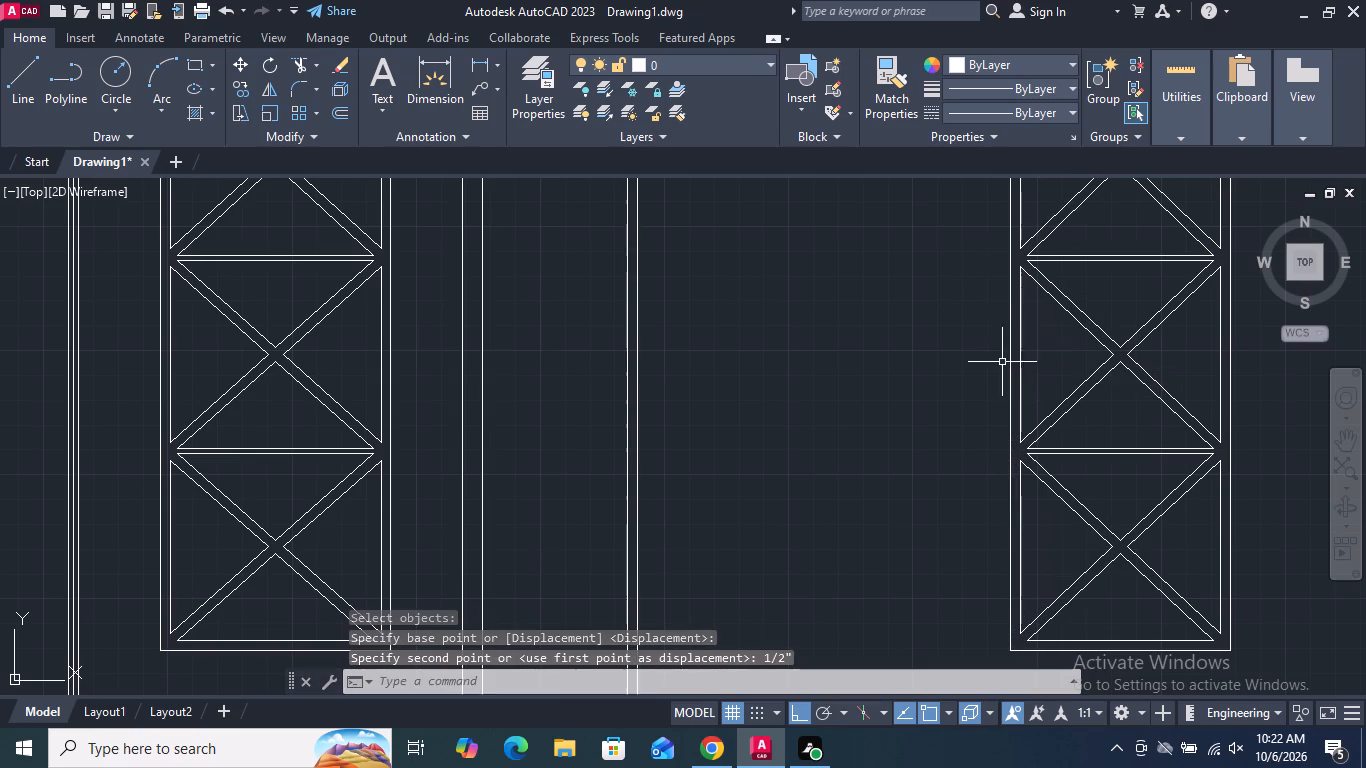
pyautogui.scroll(-1, 1000, 359)
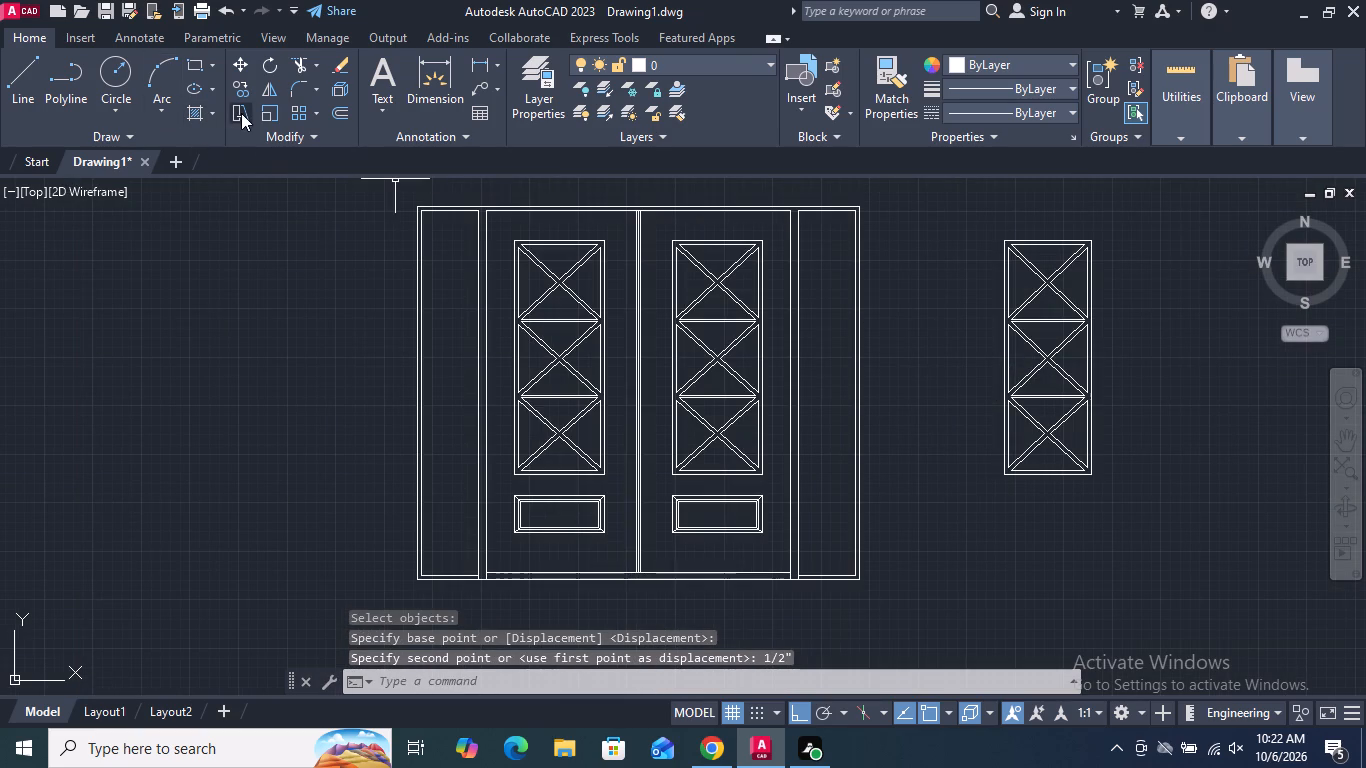
pyautogui.click(241, 113)
pyautogui.moveTo(1038, 513); pyautogui.dragTo(1031, 502)
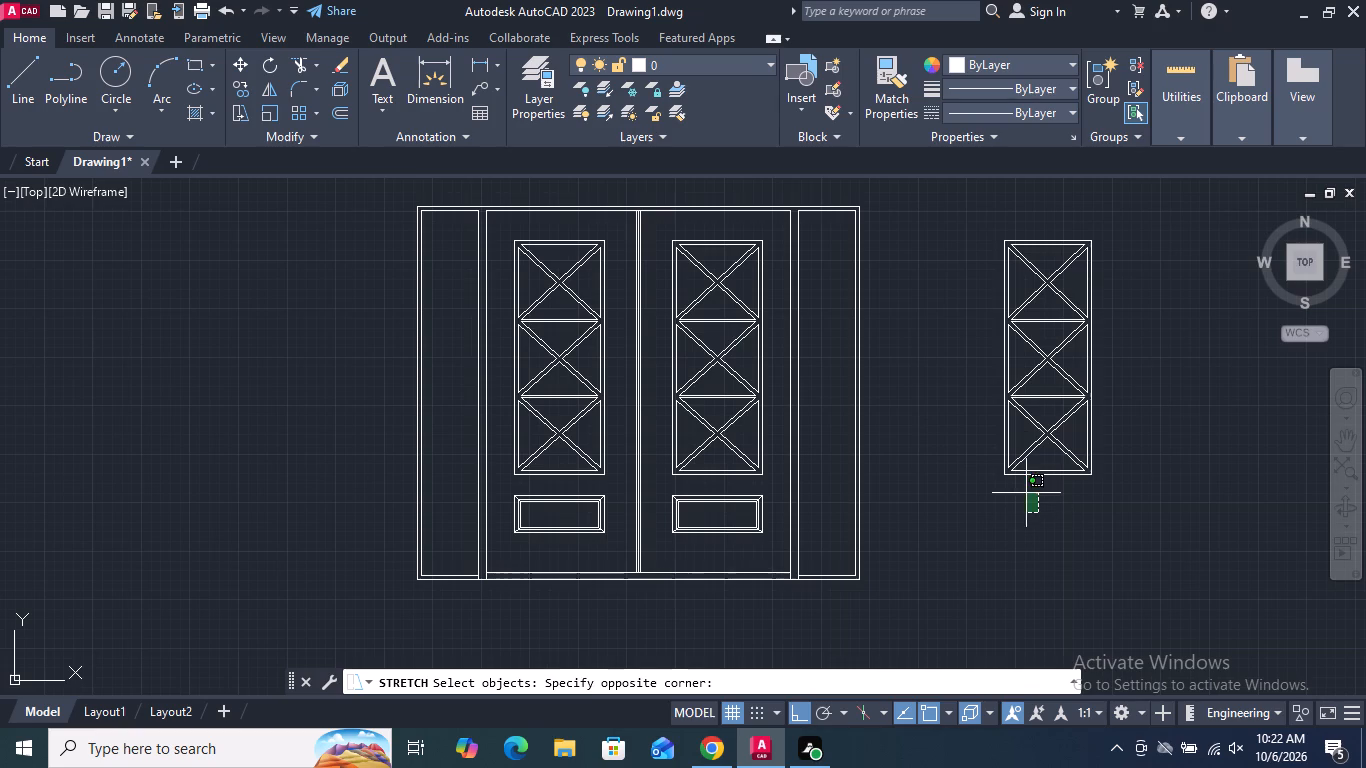
pyautogui.click(967, 214)
pyautogui.write('1"')
pyautogui.press('Return')
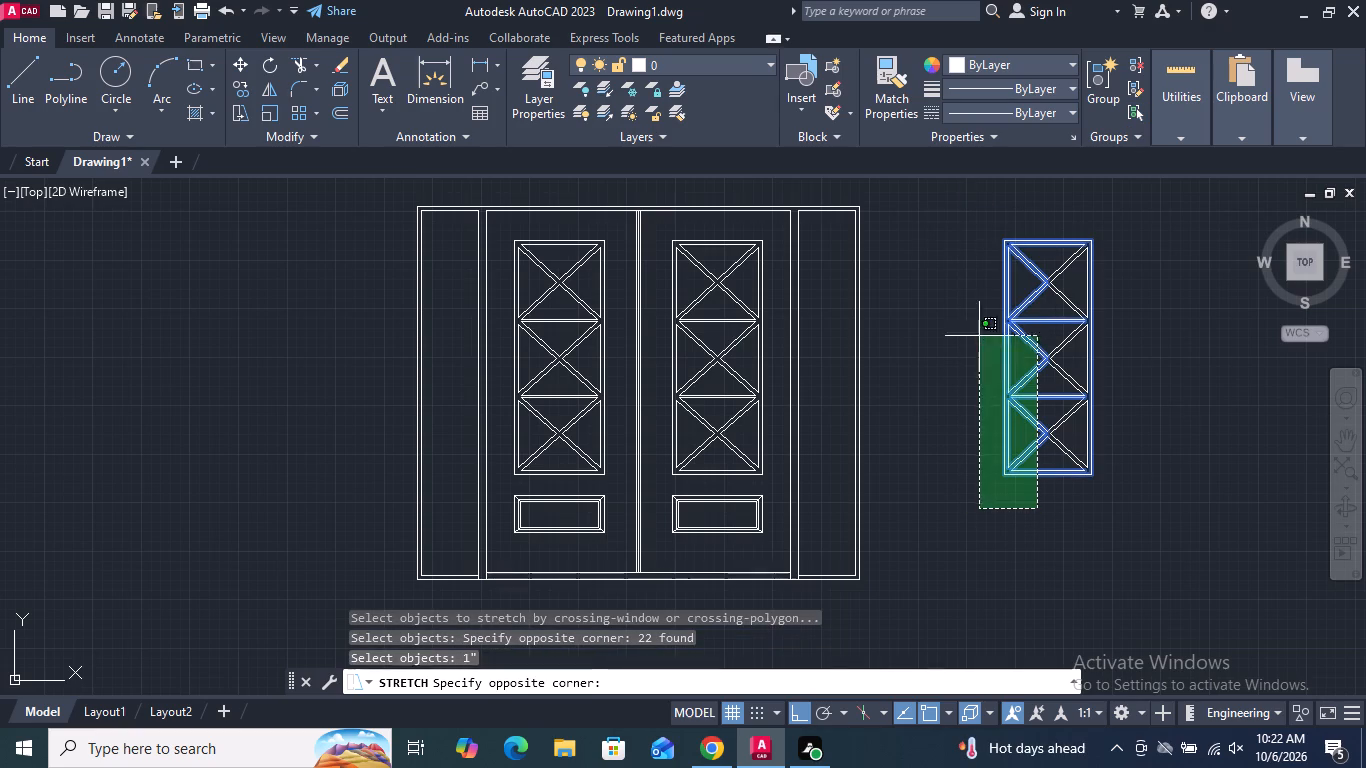
pyautogui.click(972, 209)
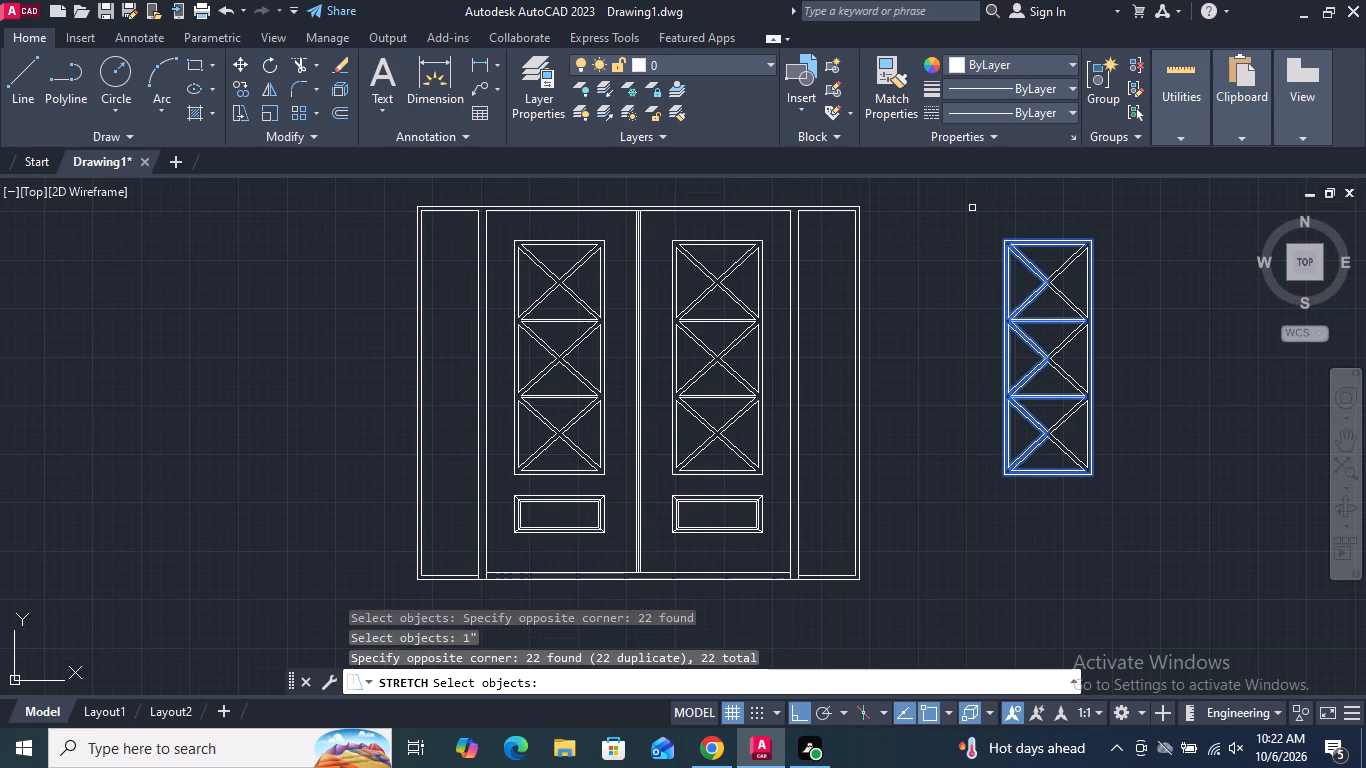
pyautogui.press('Return')
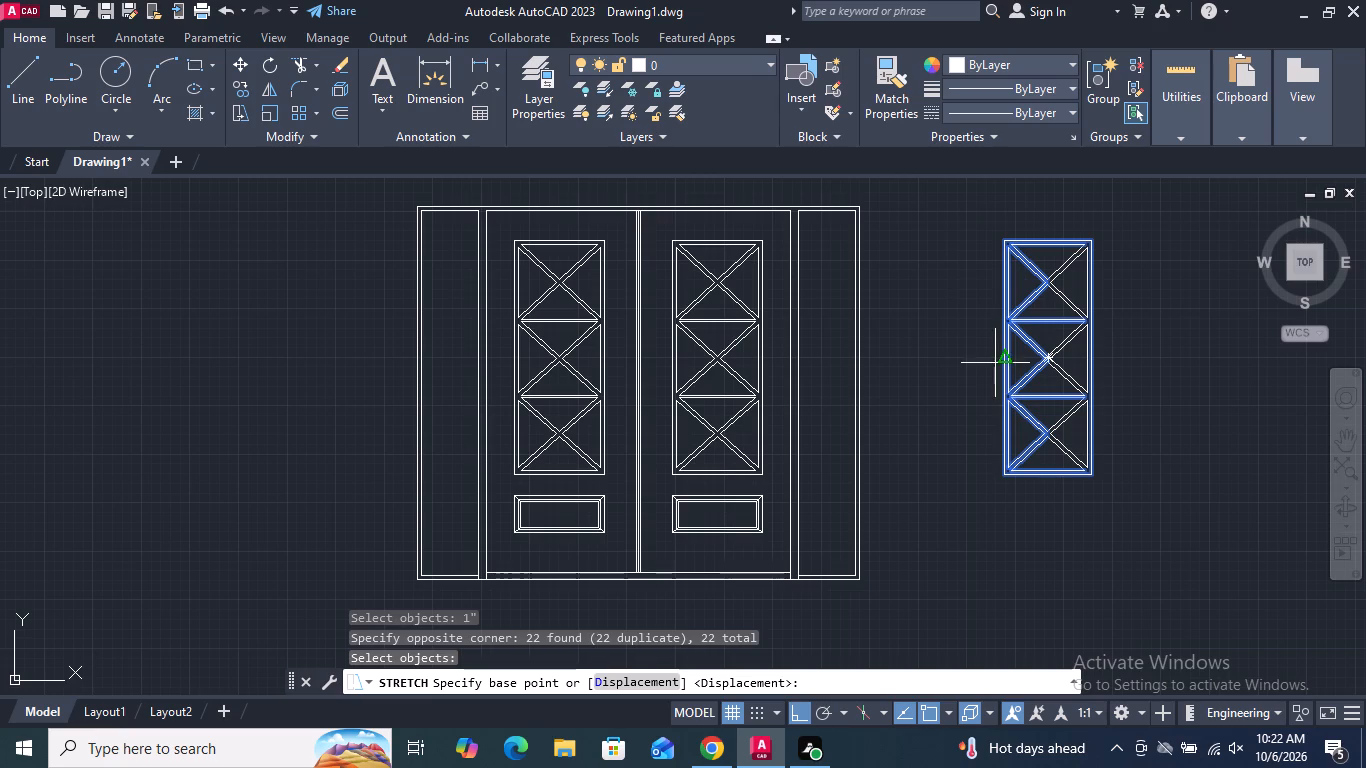
pyautogui.click(1000, 357)
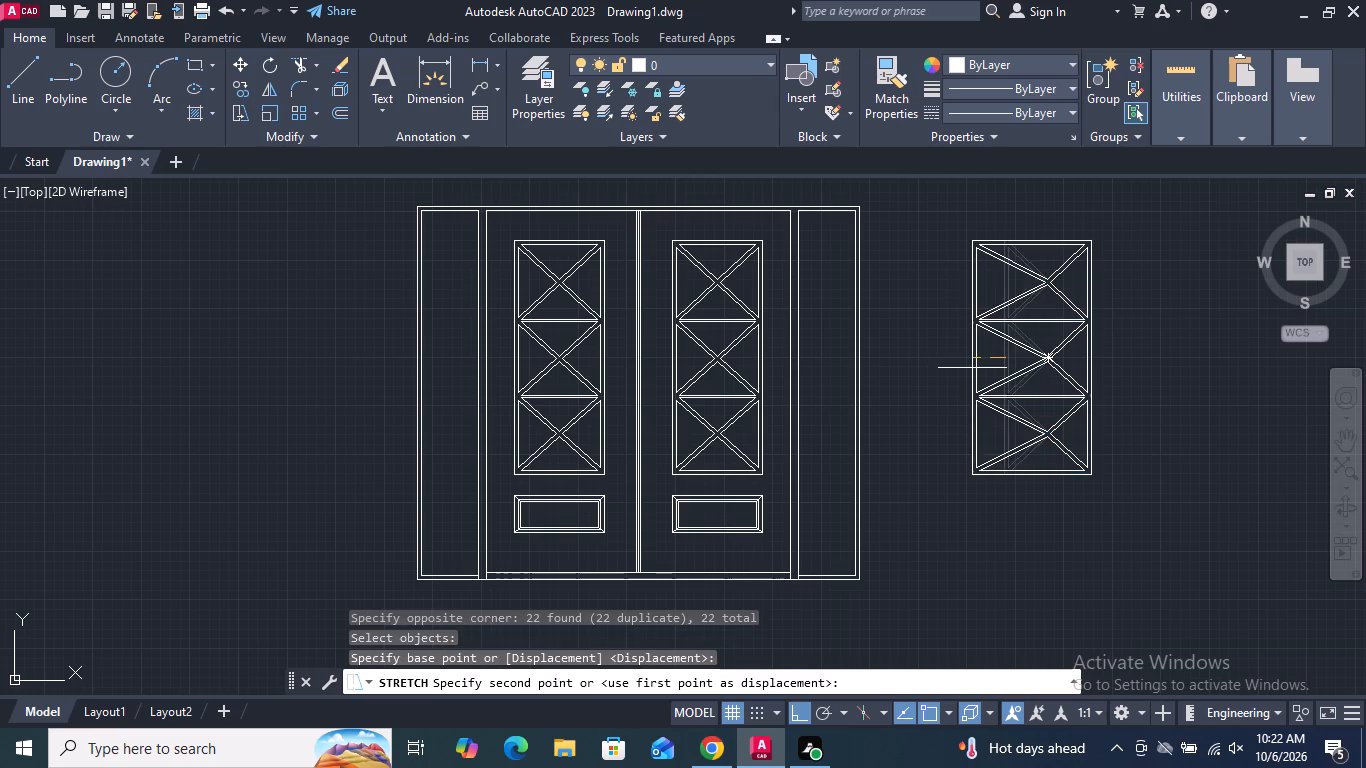
pyautogui.scroll(2, 972, 368)
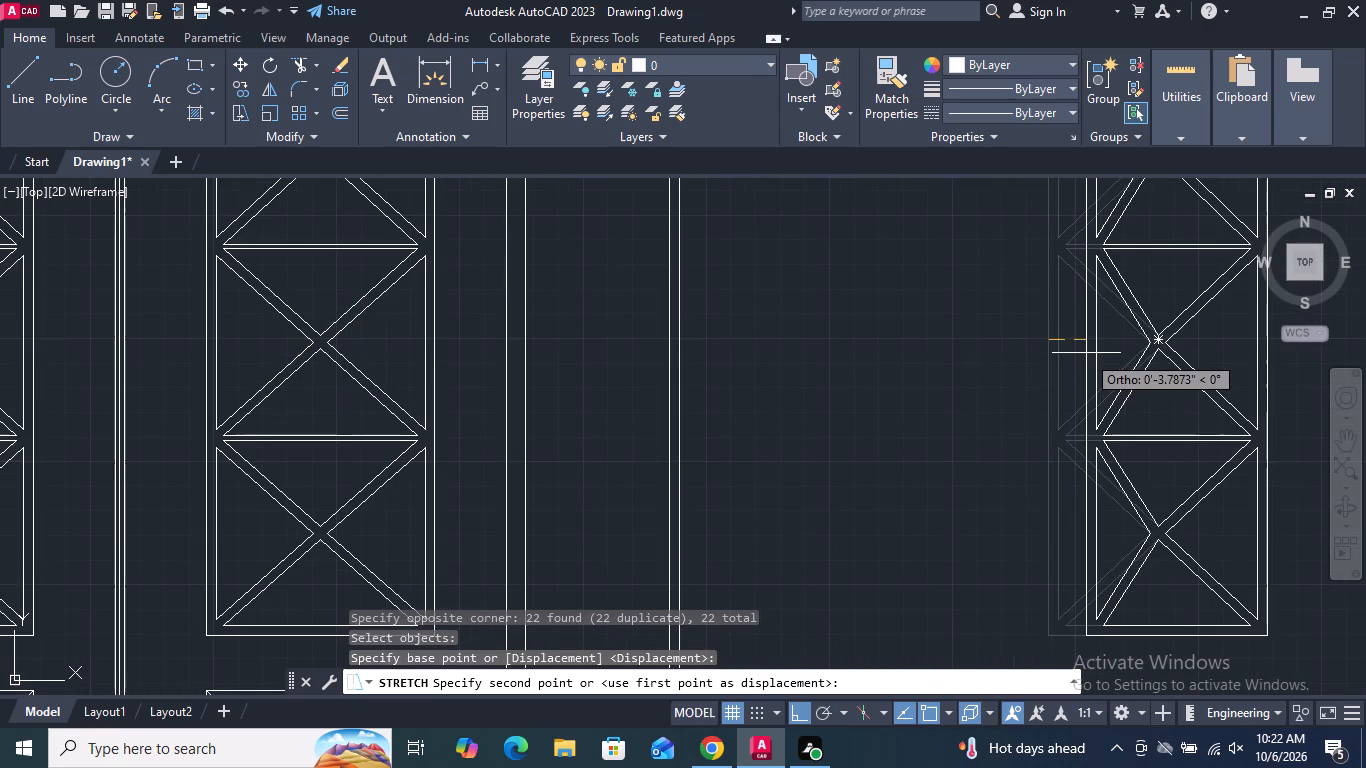
pyautogui.press('1')
pyautogui.hotkey('shift', '"')
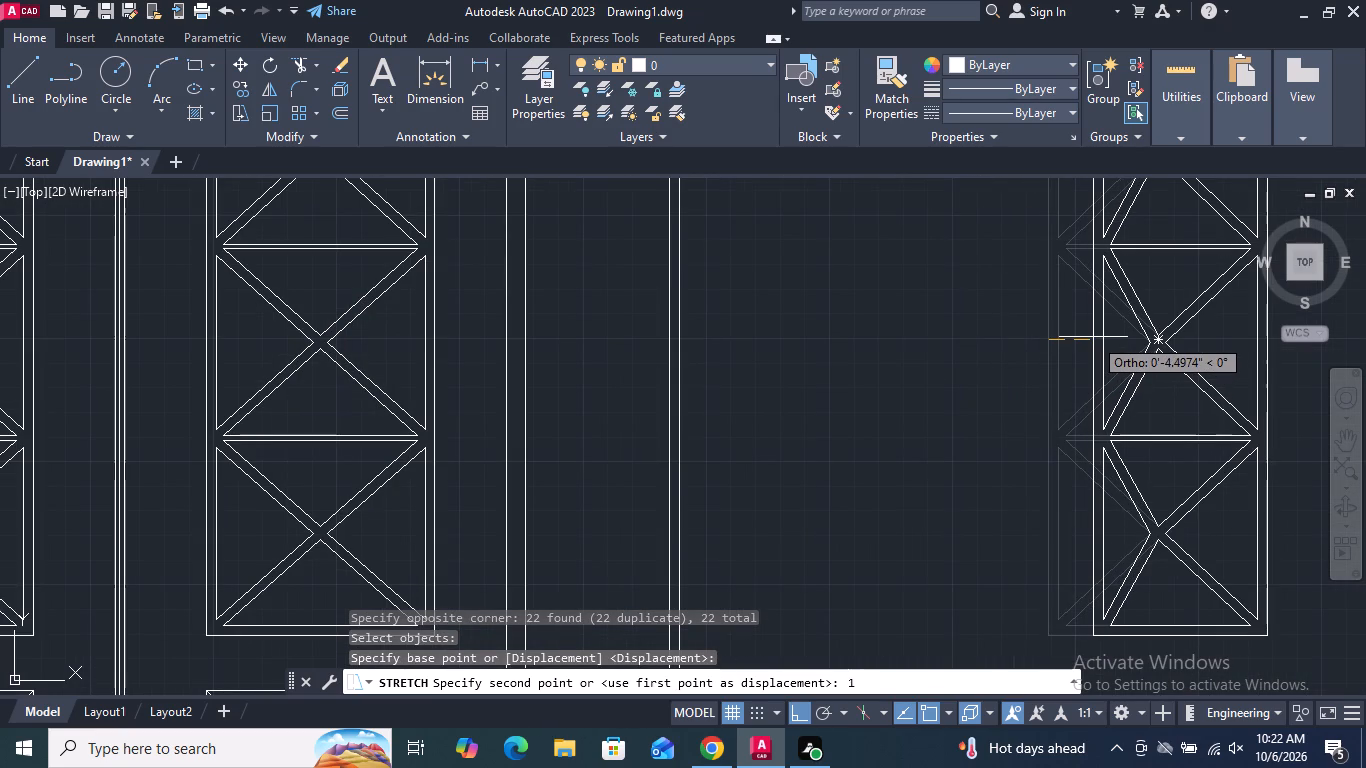
pyautogui.press('Return')
# Stretch the right side of the detached three-pane frame copy inward by 1".
pyautogui.scroll(-2, 970, 392)
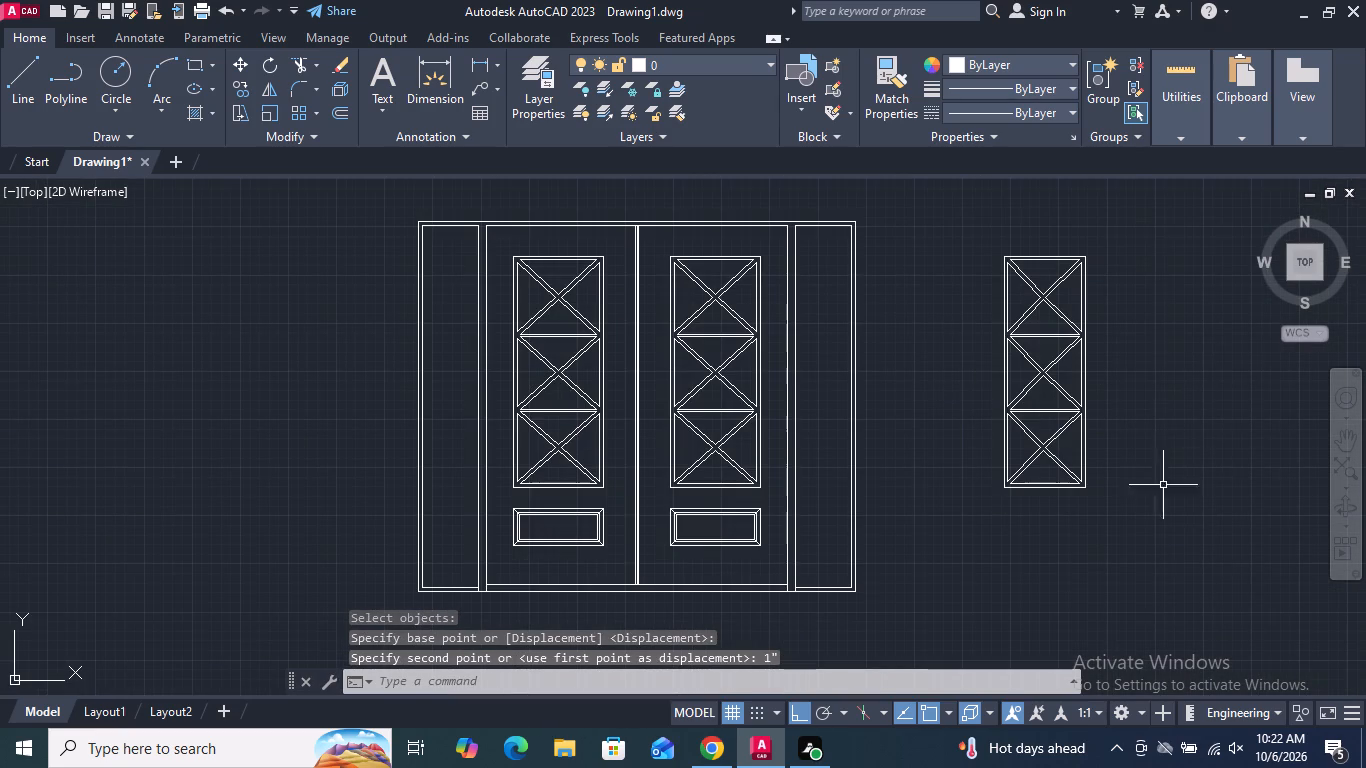
pyautogui.click(235, 112)
pyautogui.moveTo(1148, 535); pyautogui.dragTo(1147, 526)
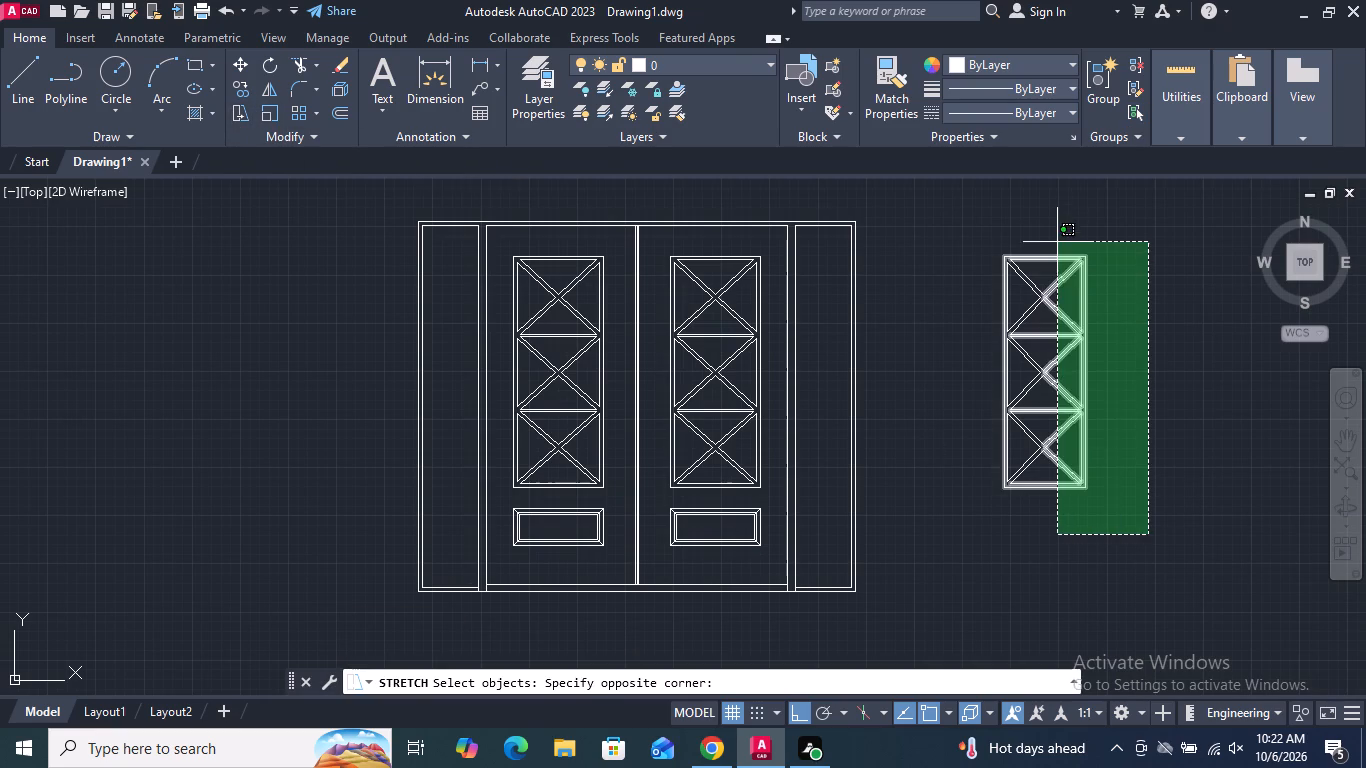
pyautogui.click(1057, 235)
pyautogui.press('Return')
pyautogui.scroll(2, 1103, 404)
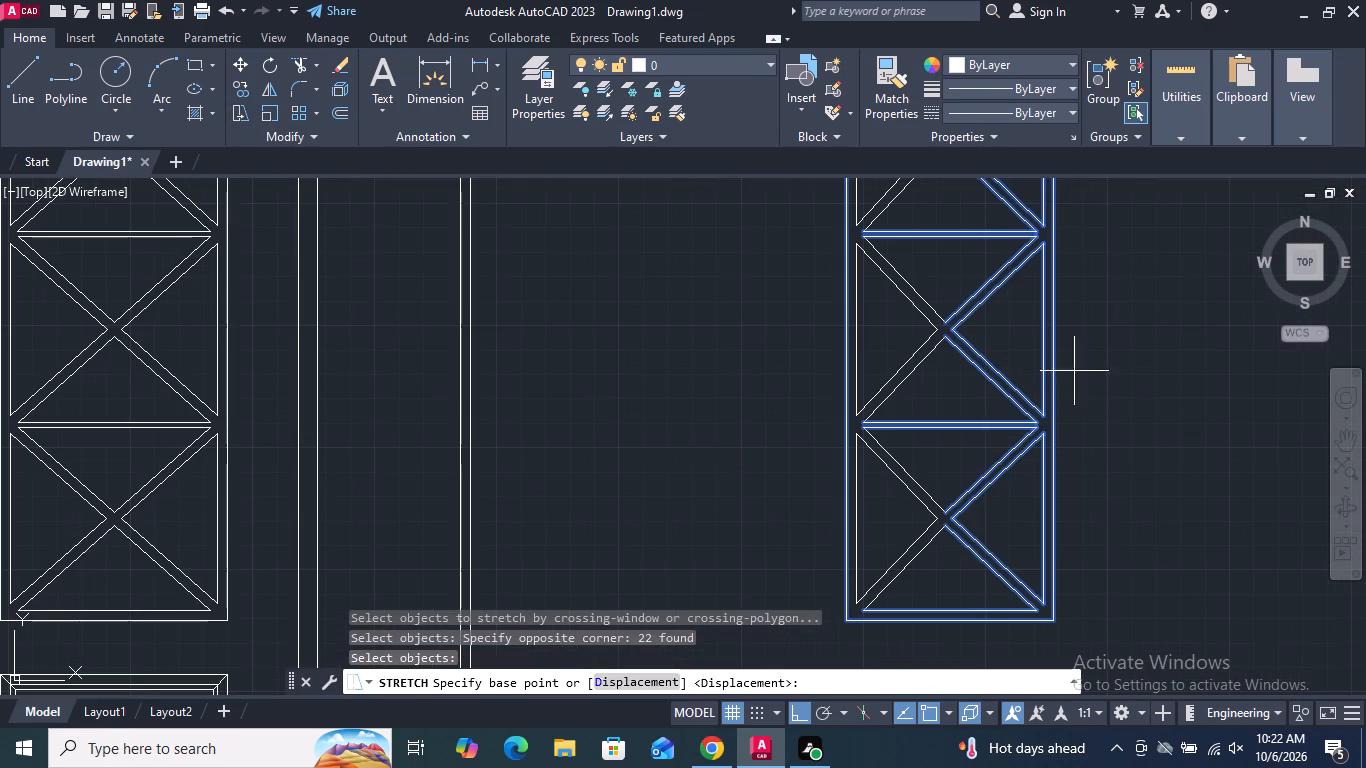
pyautogui.click(1056, 325)
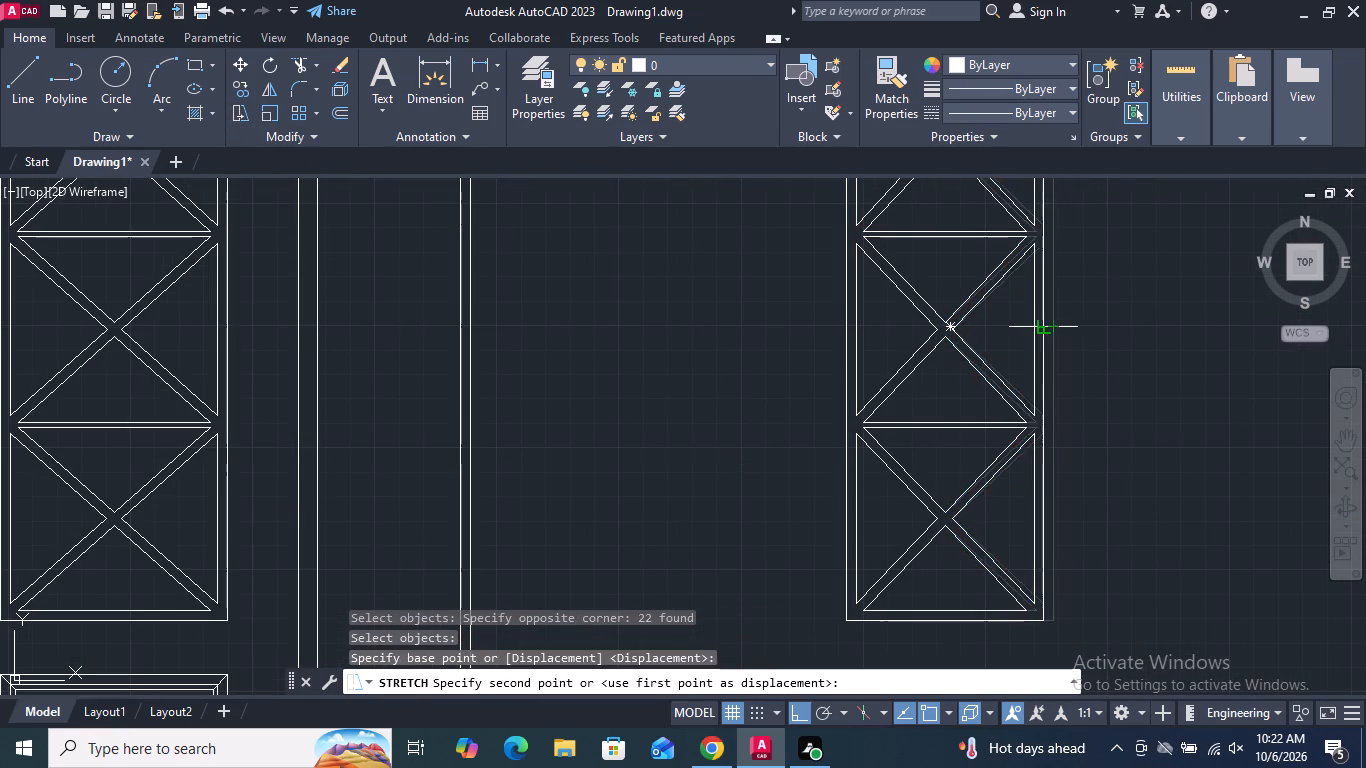
pyautogui.write('1"')
pyautogui.press('Return')
# Stretch the left side of the detached three-pane frame copy inward by another 1".
pyautogui.scroll(-2, 1017, 379)
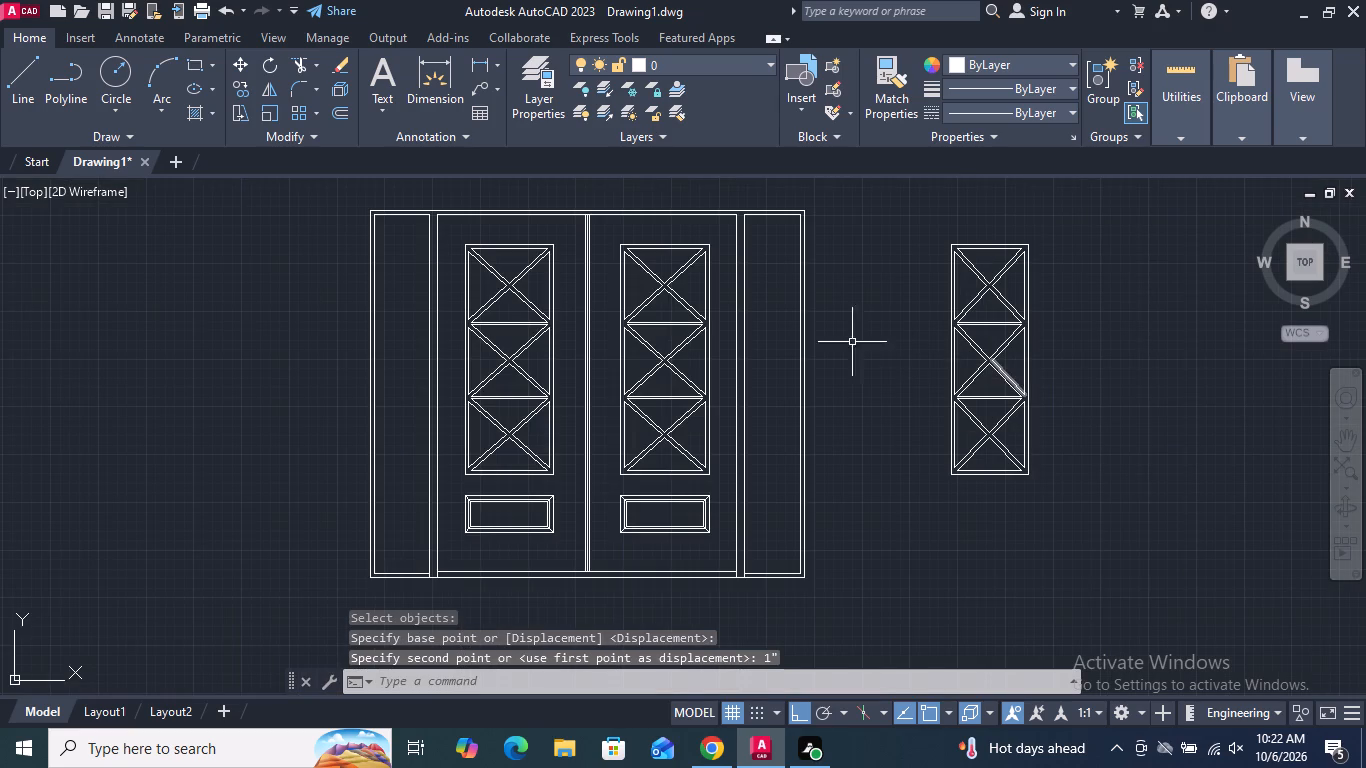
pyautogui.click(234, 103)
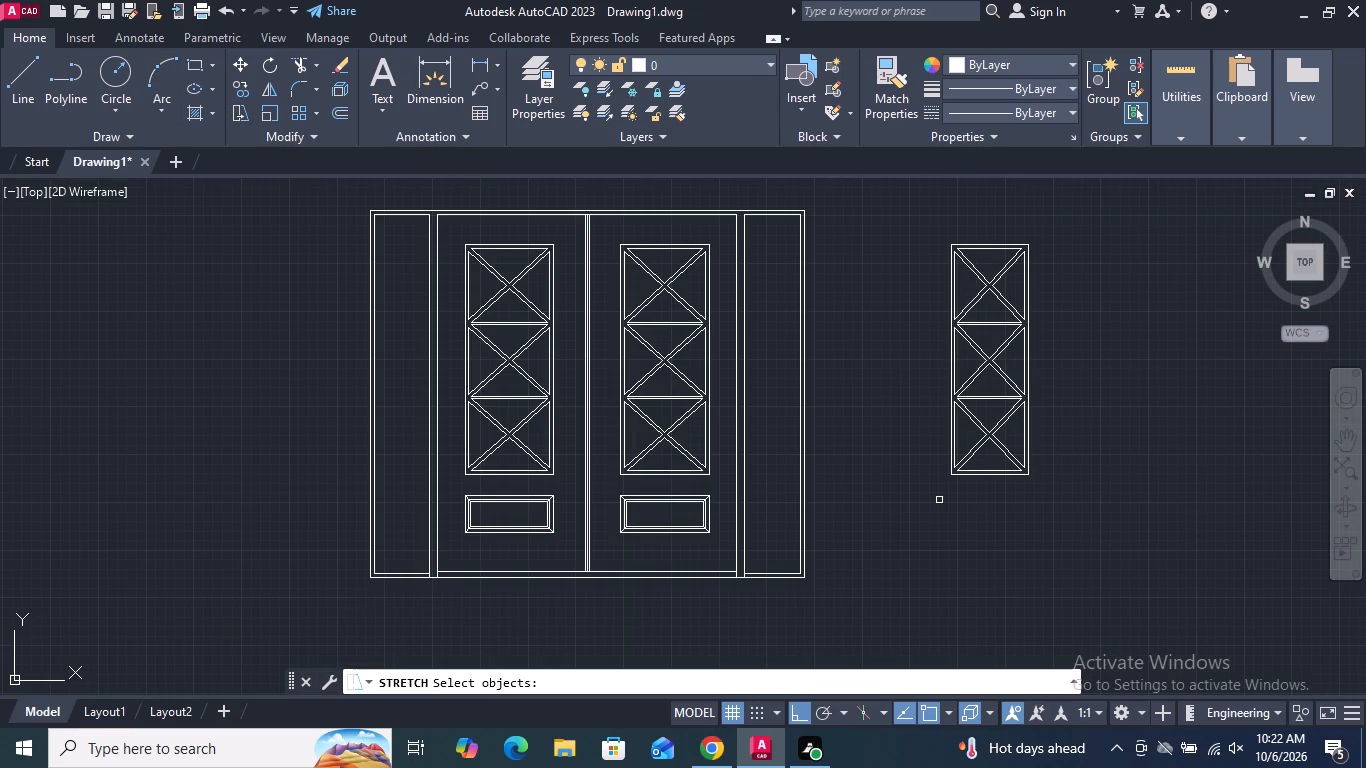
pyautogui.click(977, 500)
pyautogui.click(891, 217)
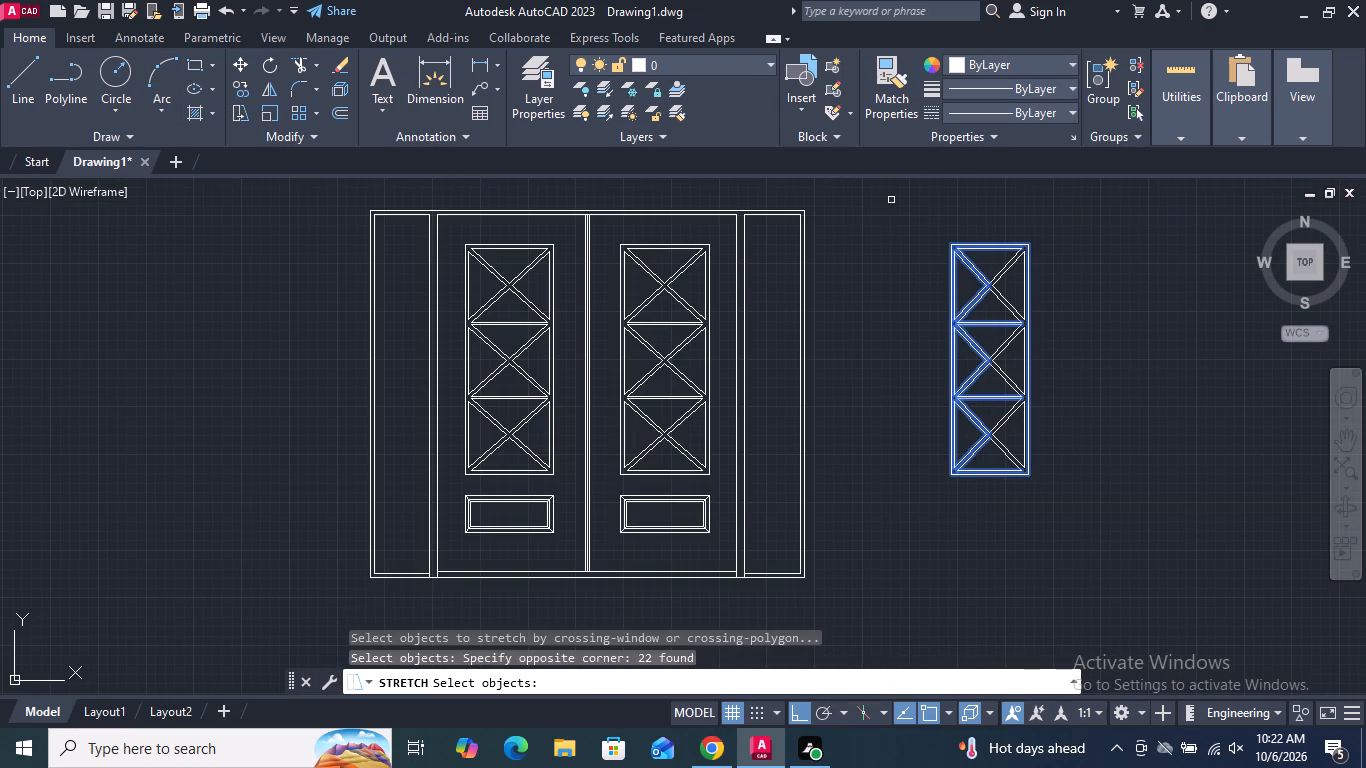
pyautogui.press('Return')
pyautogui.scroll(1, 949, 354)
pyautogui.click(949, 362)
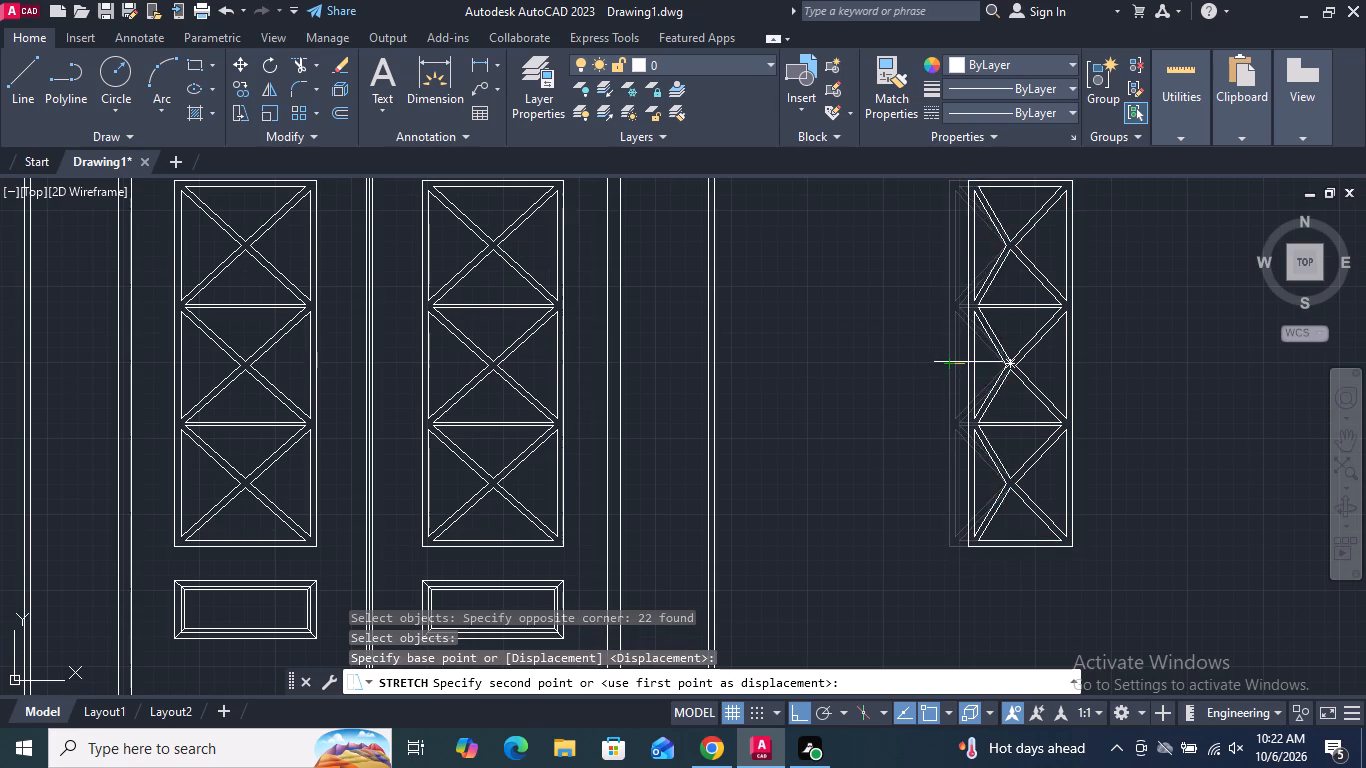
pyautogui.scroll(2, 957, 383)
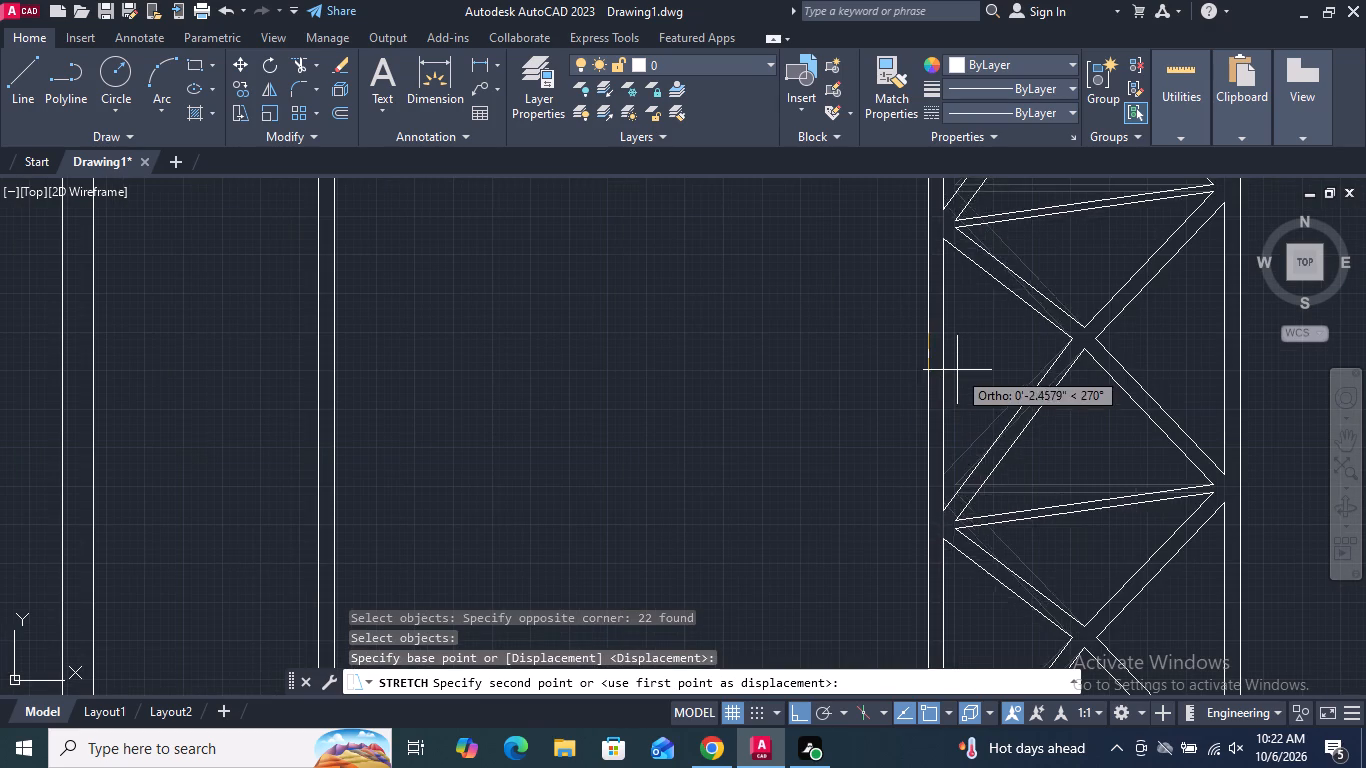
pyautogui.press('1')
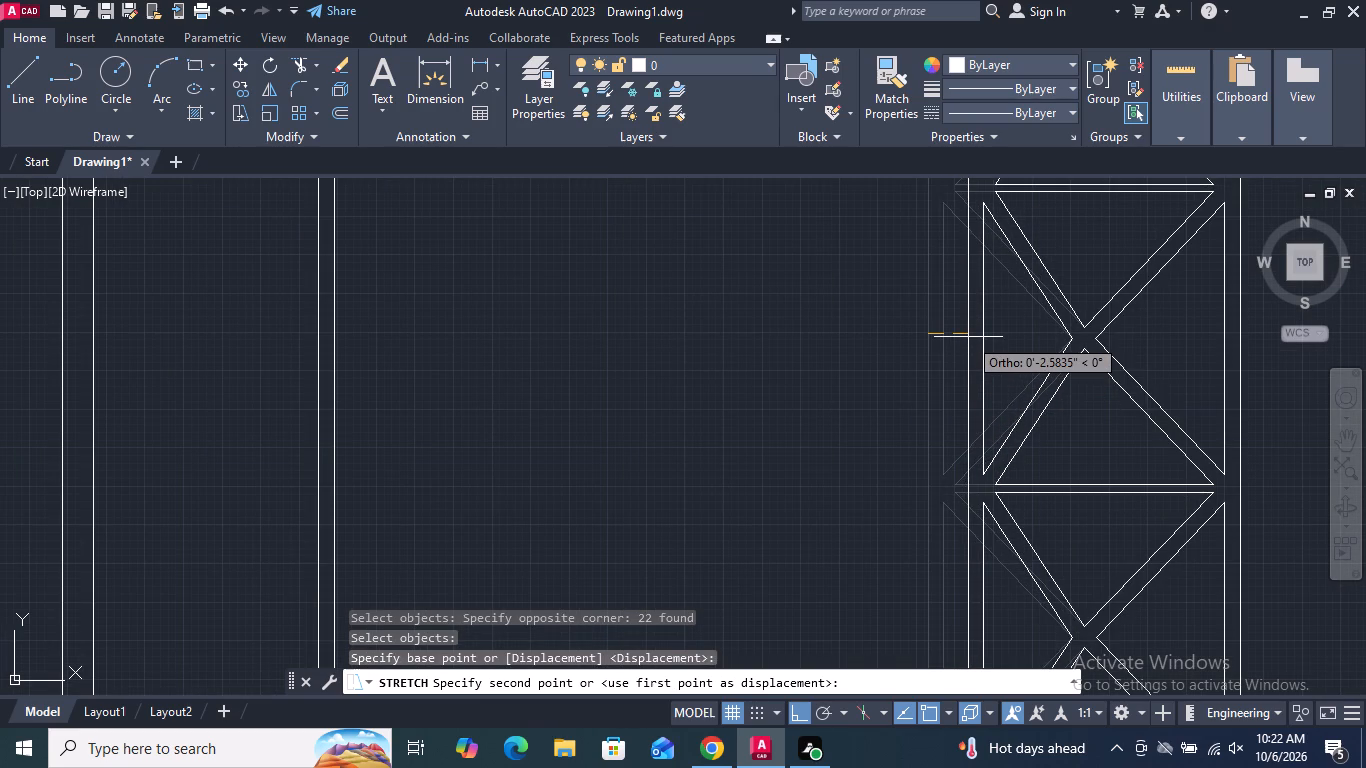
pyautogui.press("'")
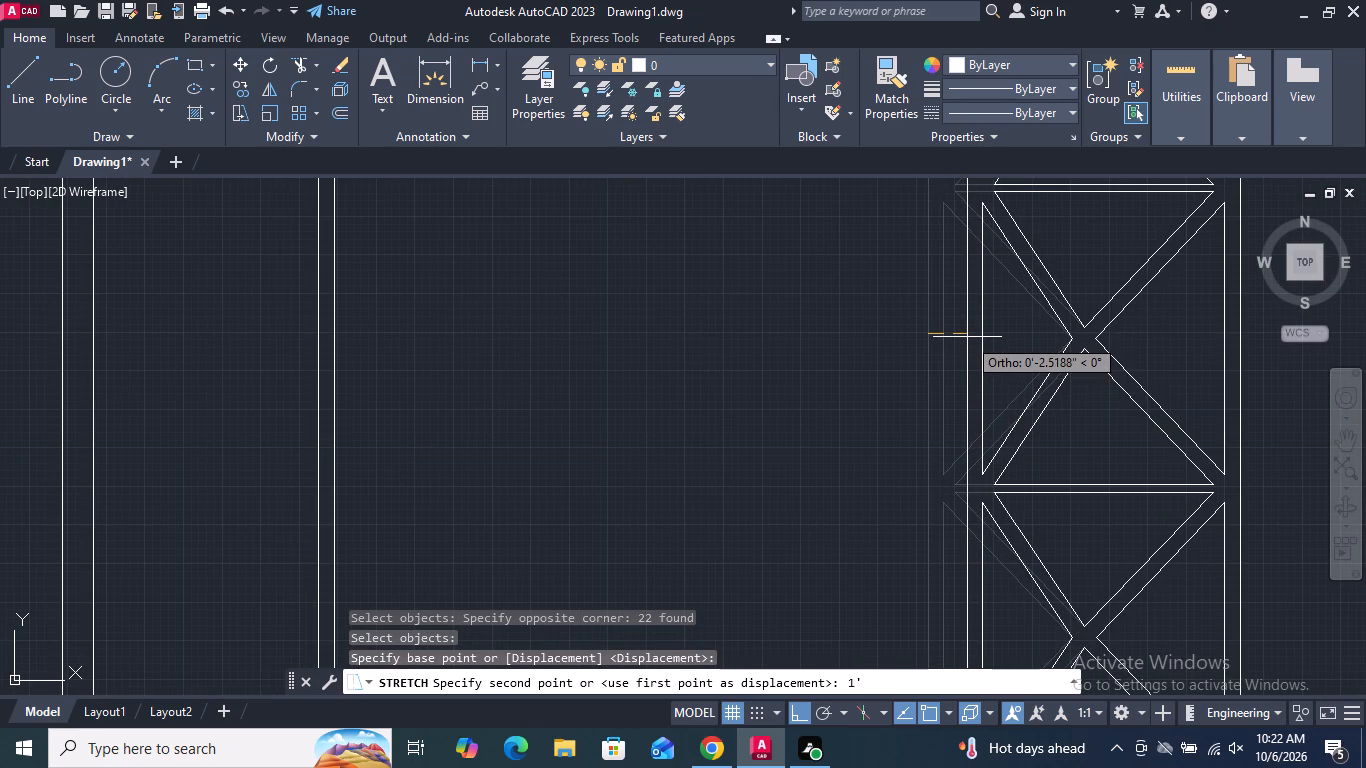
pyautogui.press('BackSpace')
pyautogui.hotkey('shift', '"')
pyautogui.press('Return')
# Stretch the right side of the detached three-pane frame copy further inward by a freehand distance.
pyautogui.scroll(-2, 926, 352)
pyautogui.scroll(-1, 825, 371)
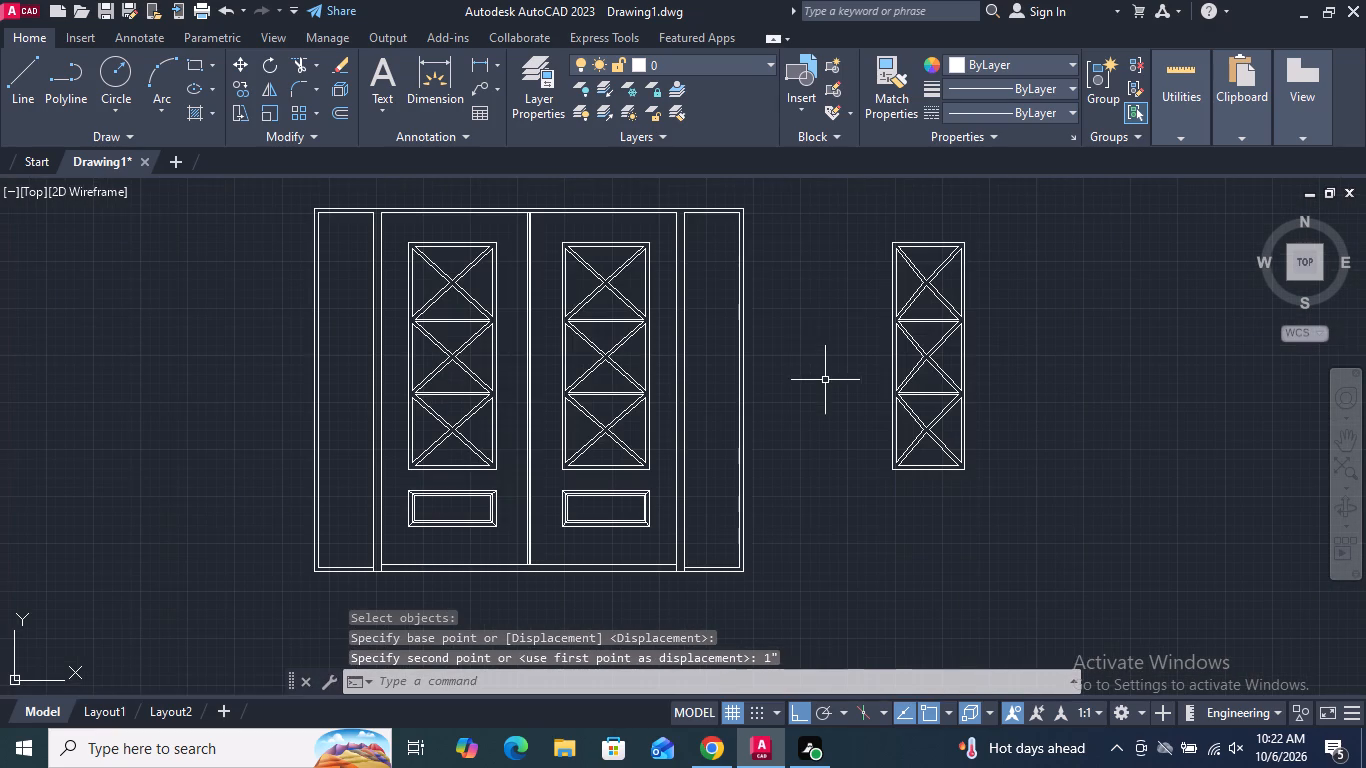
pyautogui.click(234, 113)
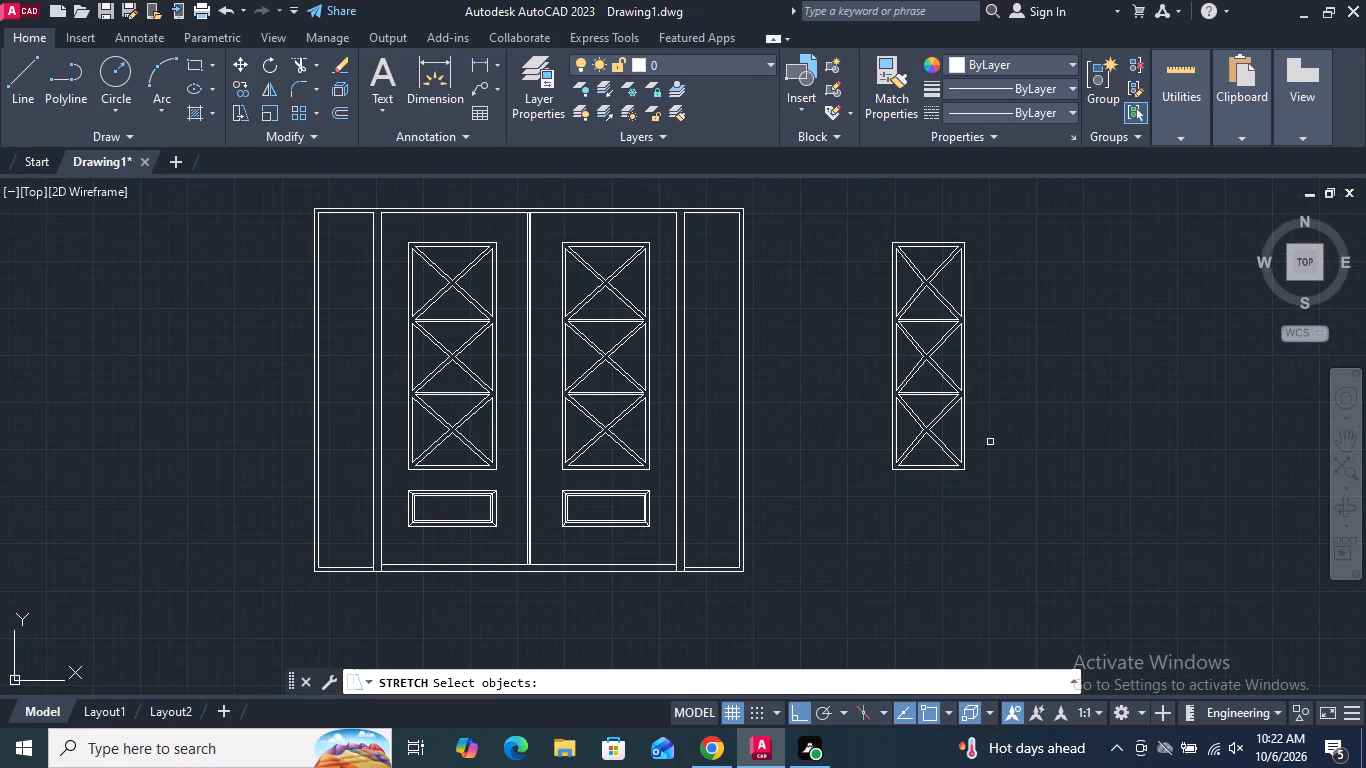
pyautogui.click(996, 505)
pyautogui.doubleClick(946, 212)
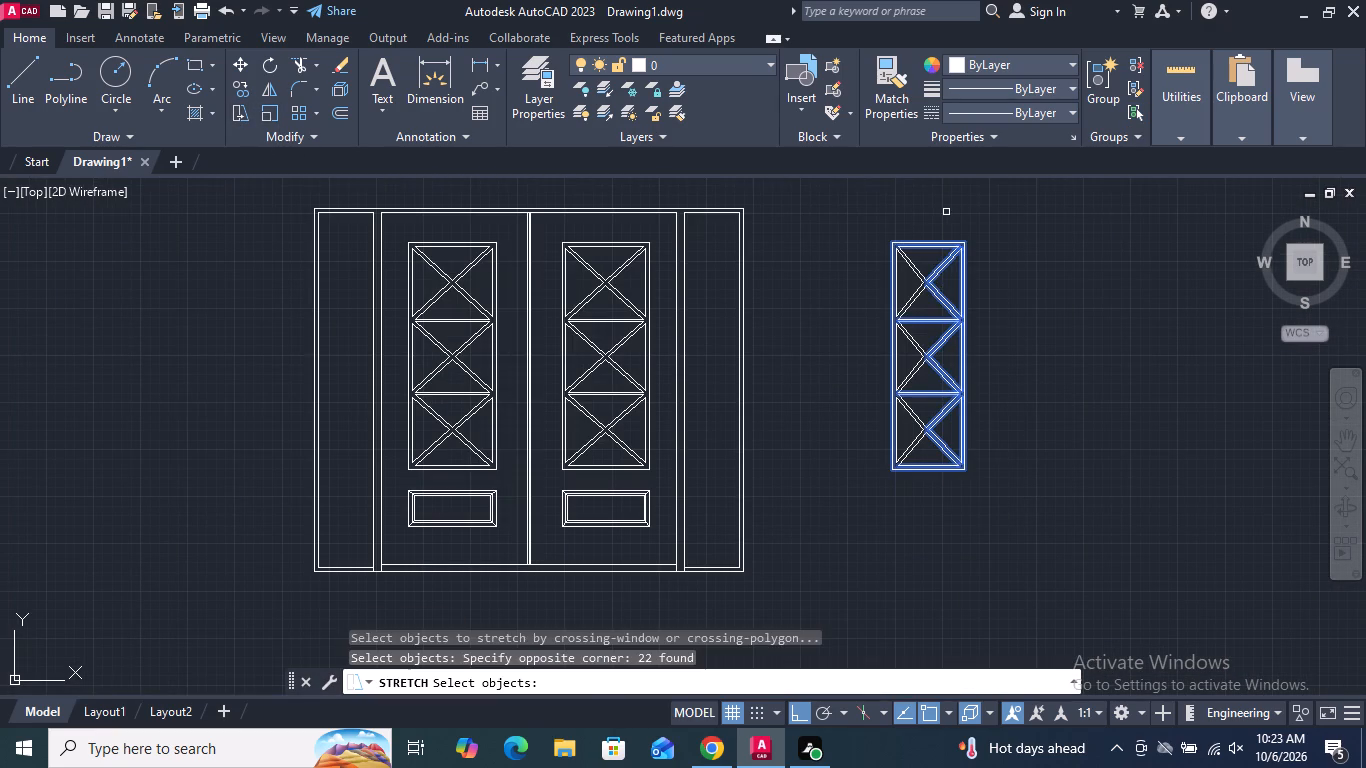
pyautogui.press('Return')
pyautogui.scroll(2, 965, 361)
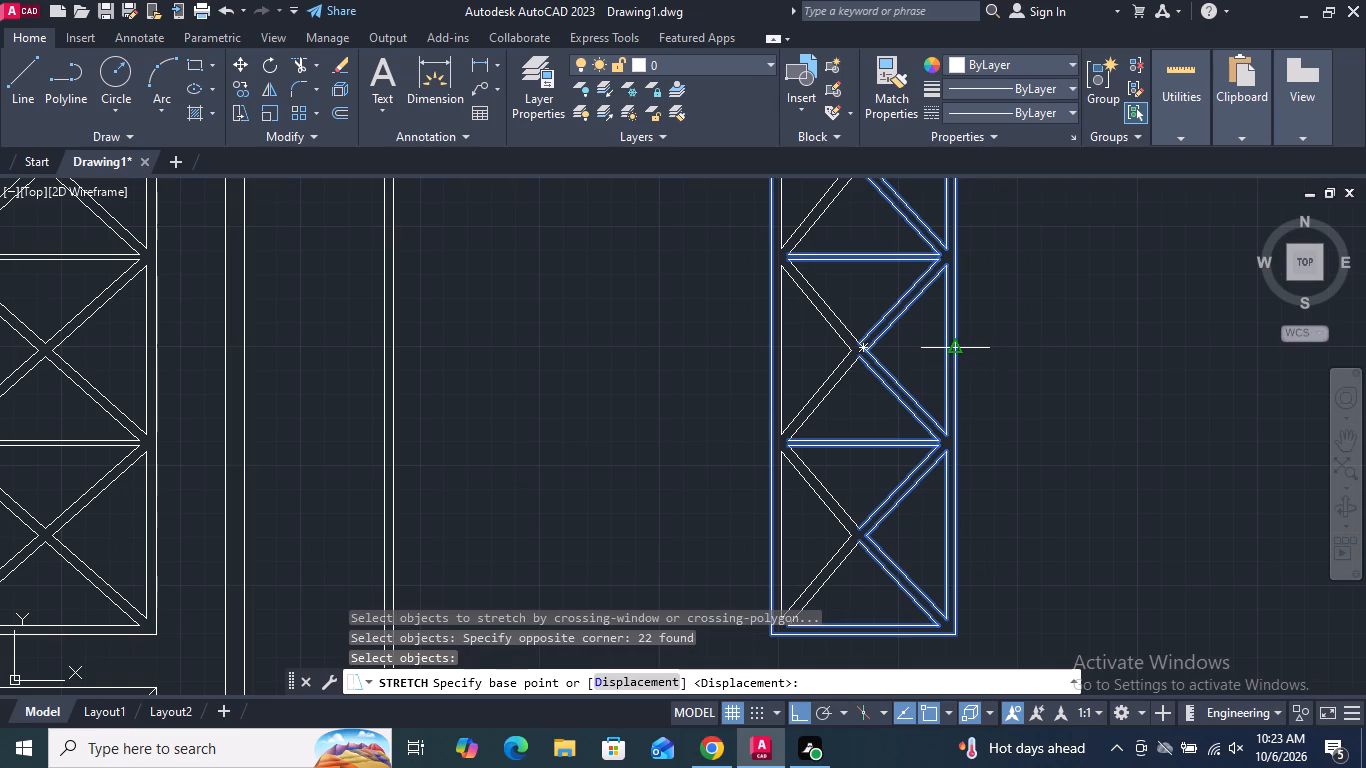
pyautogui.click(953, 348)
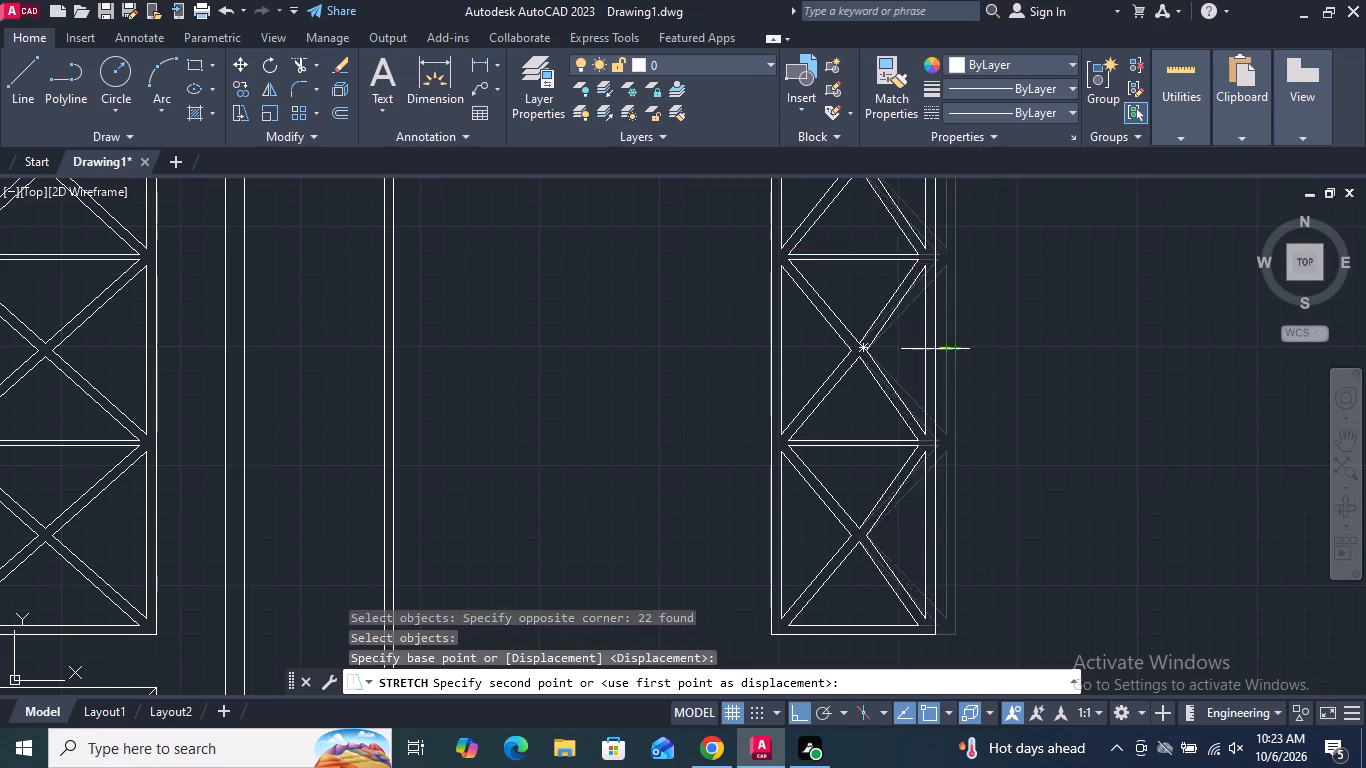
pyautogui.scroll(3, 933, 349)
pyautogui.click(916, 354)
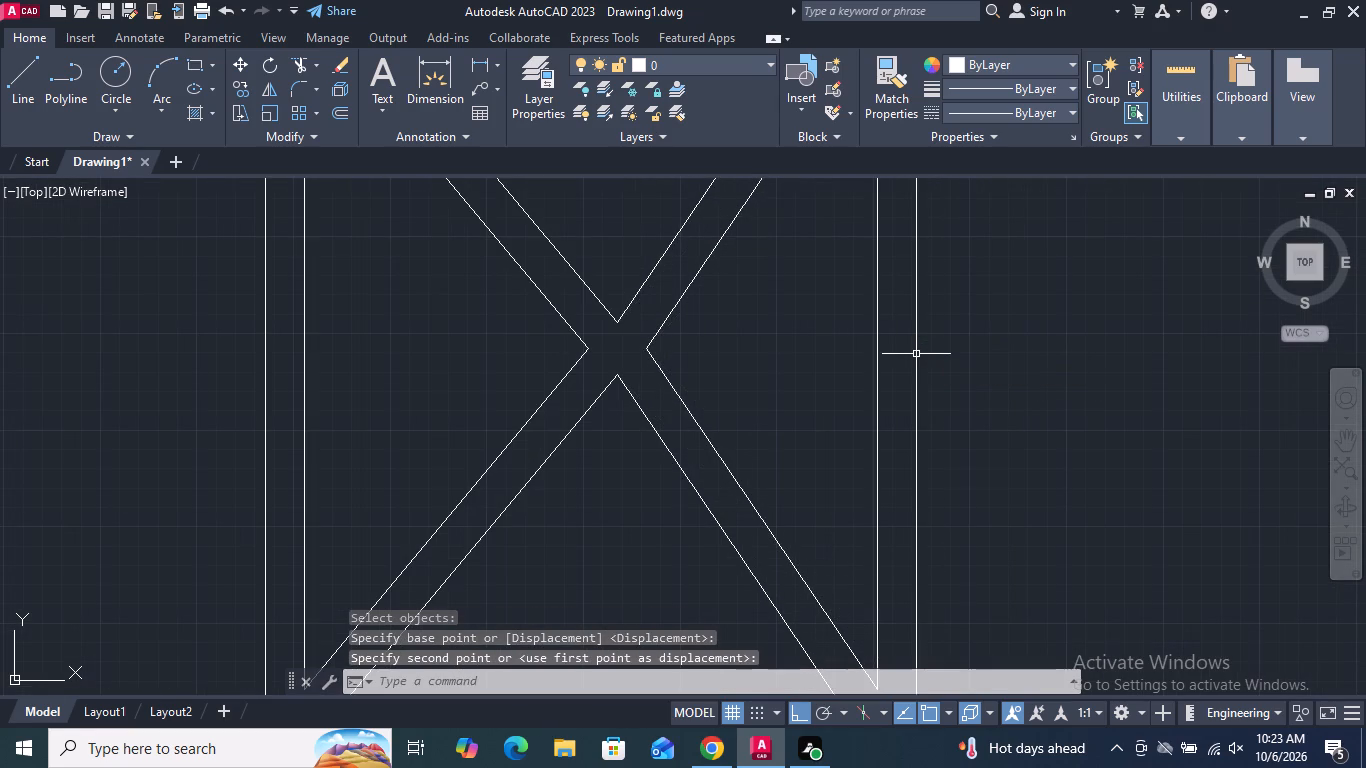
# Stretch the left side of the detached three-pane frame copy further inward by about 1.6", placed freehand.
pyautogui.scroll(-3, 935, 357)
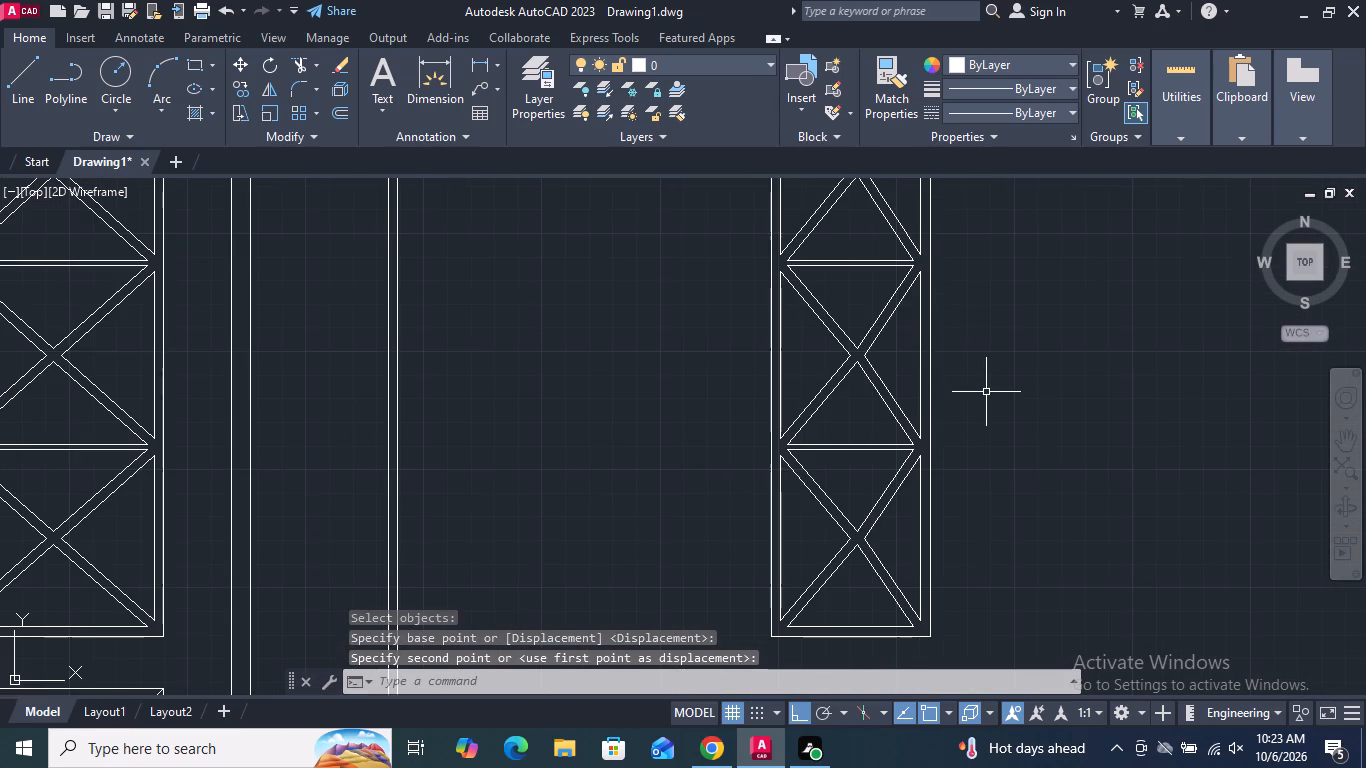
pyautogui.scroll(-2, 990, 391)
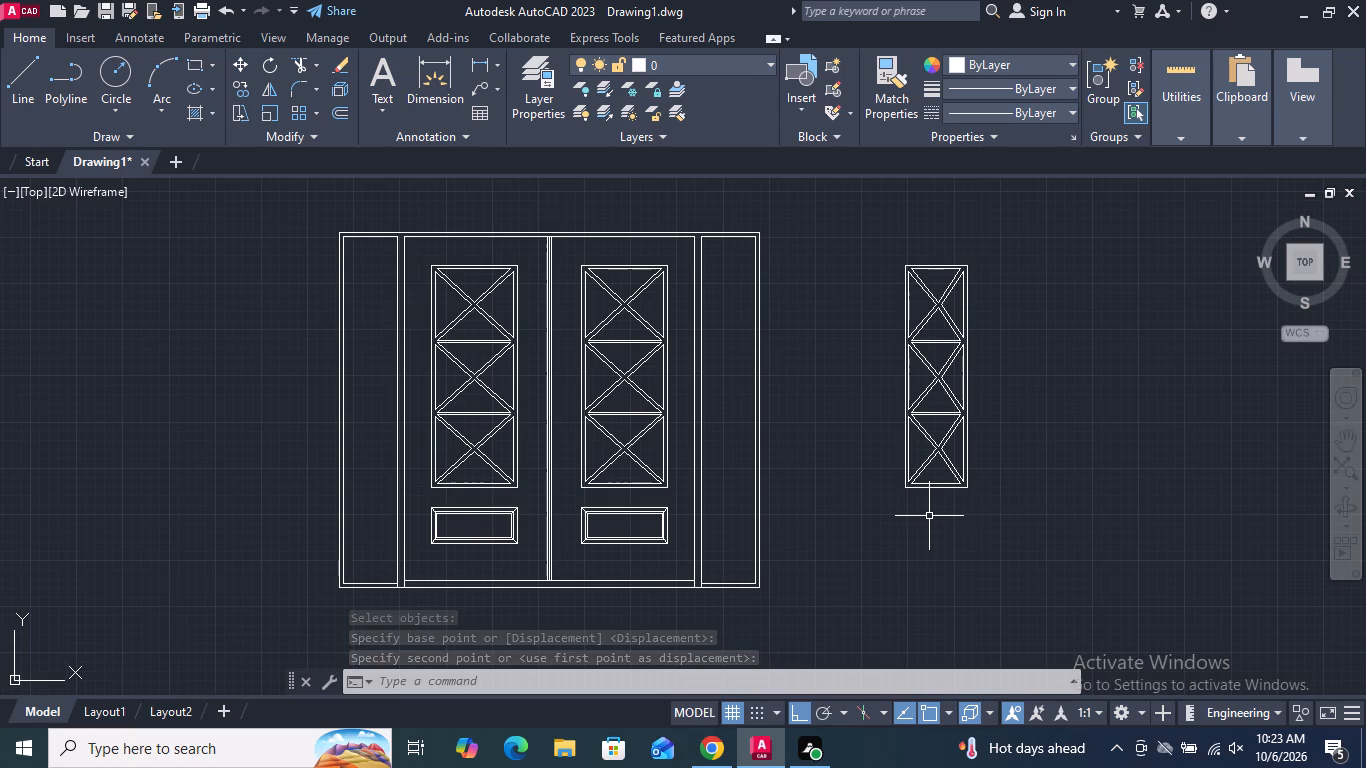
pyautogui.click(928, 509)
pyautogui.click(869, 225)
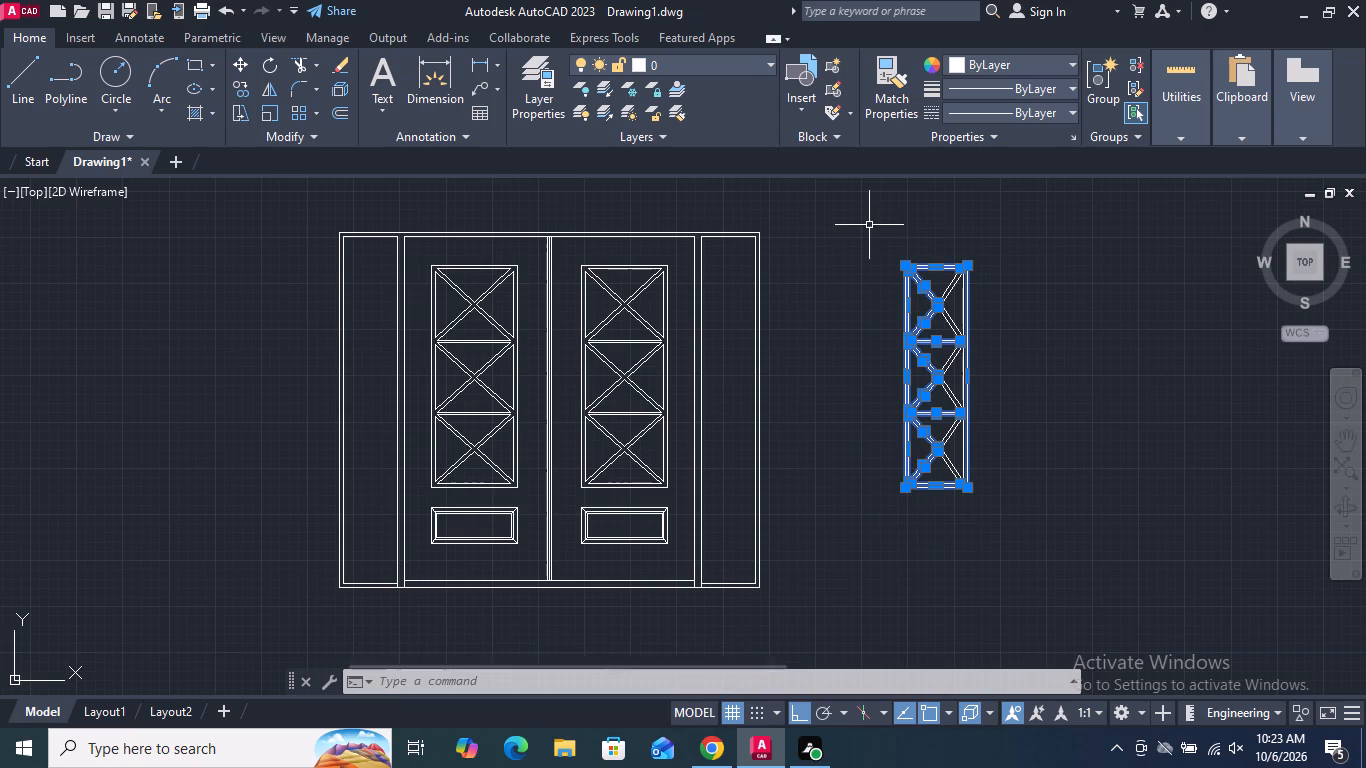
pyautogui.press('Return')
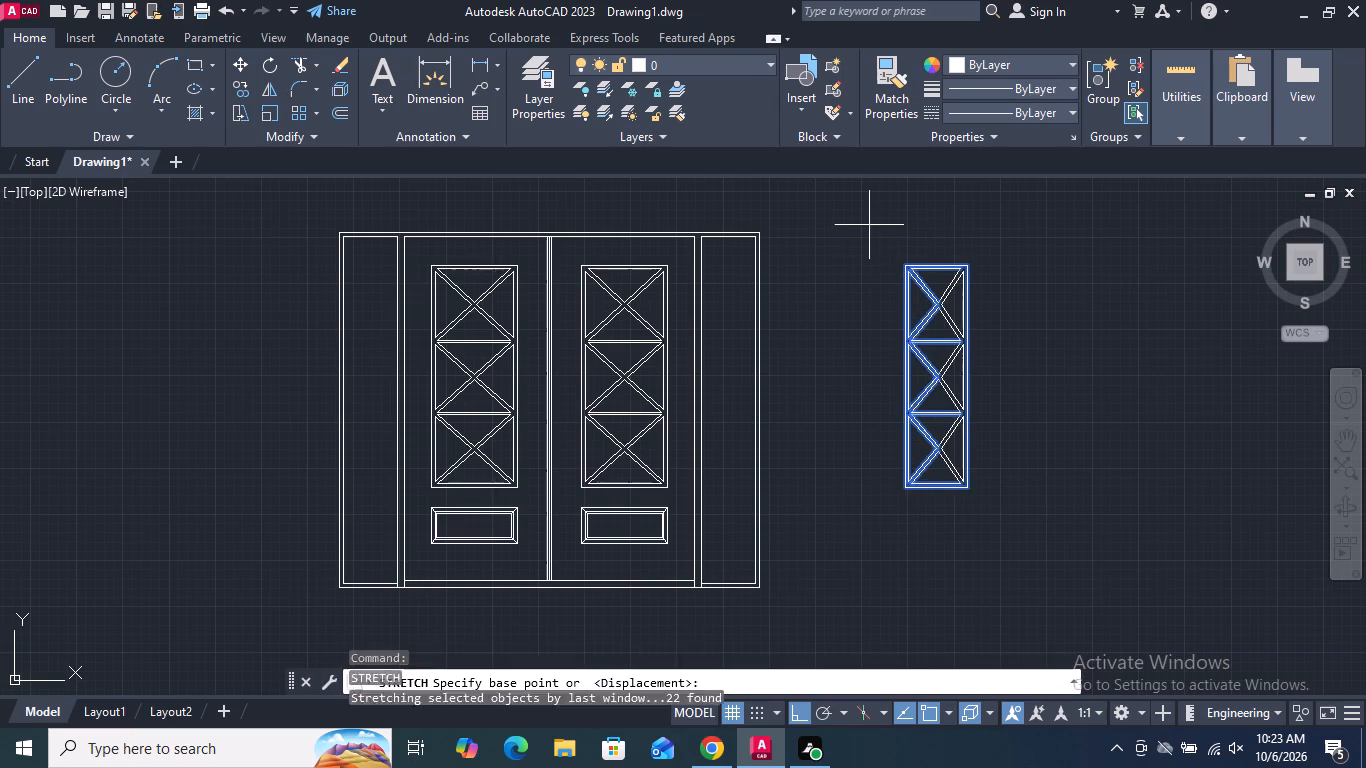
pyautogui.scroll(2, 910, 365)
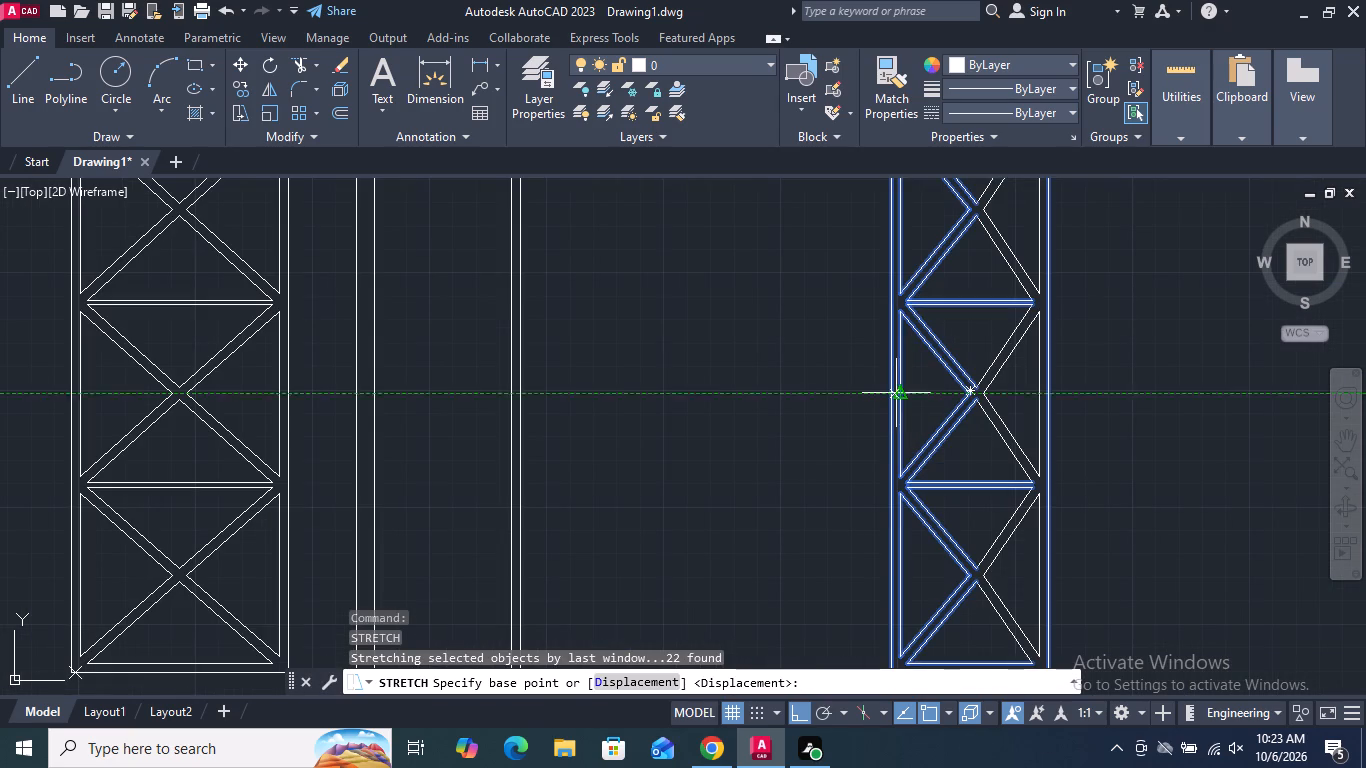
pyautogui.scroll(2, 896, 393)
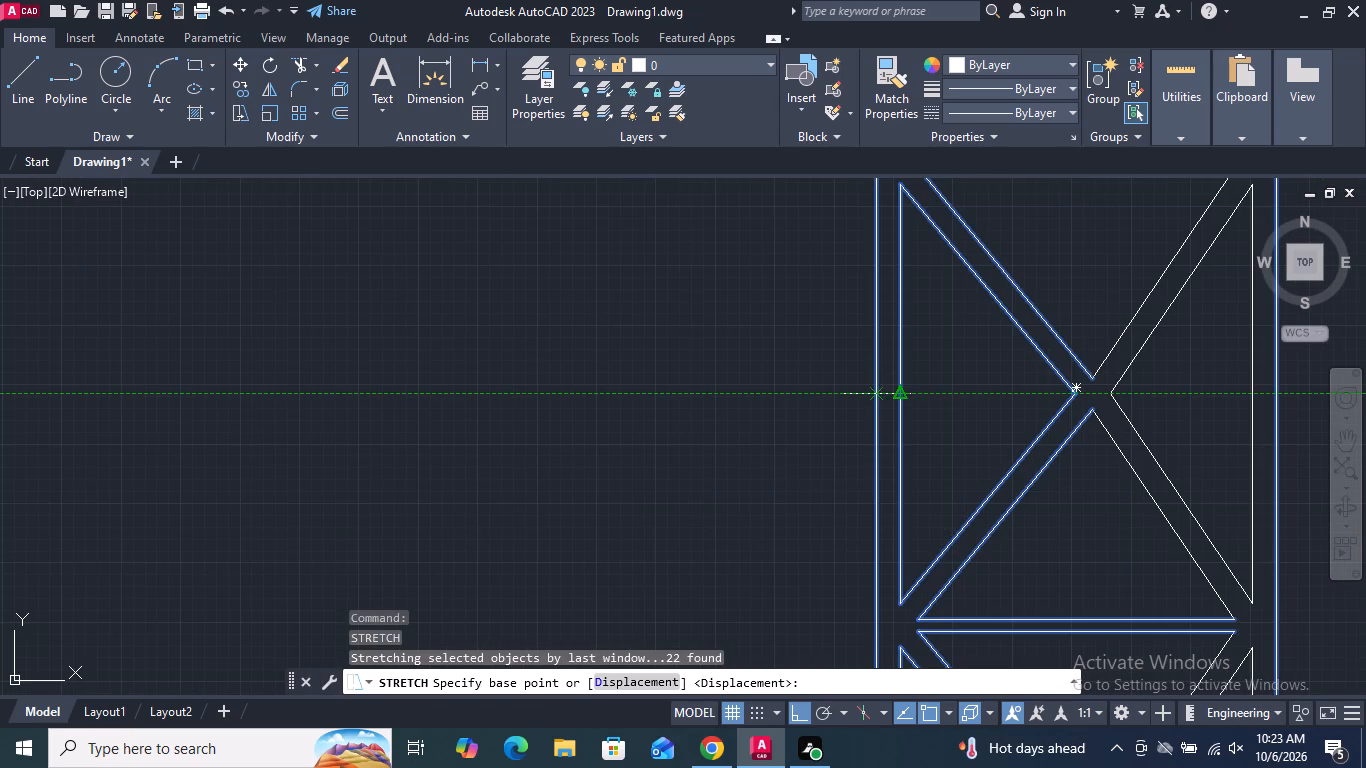
pyautogui.click(880, 394)
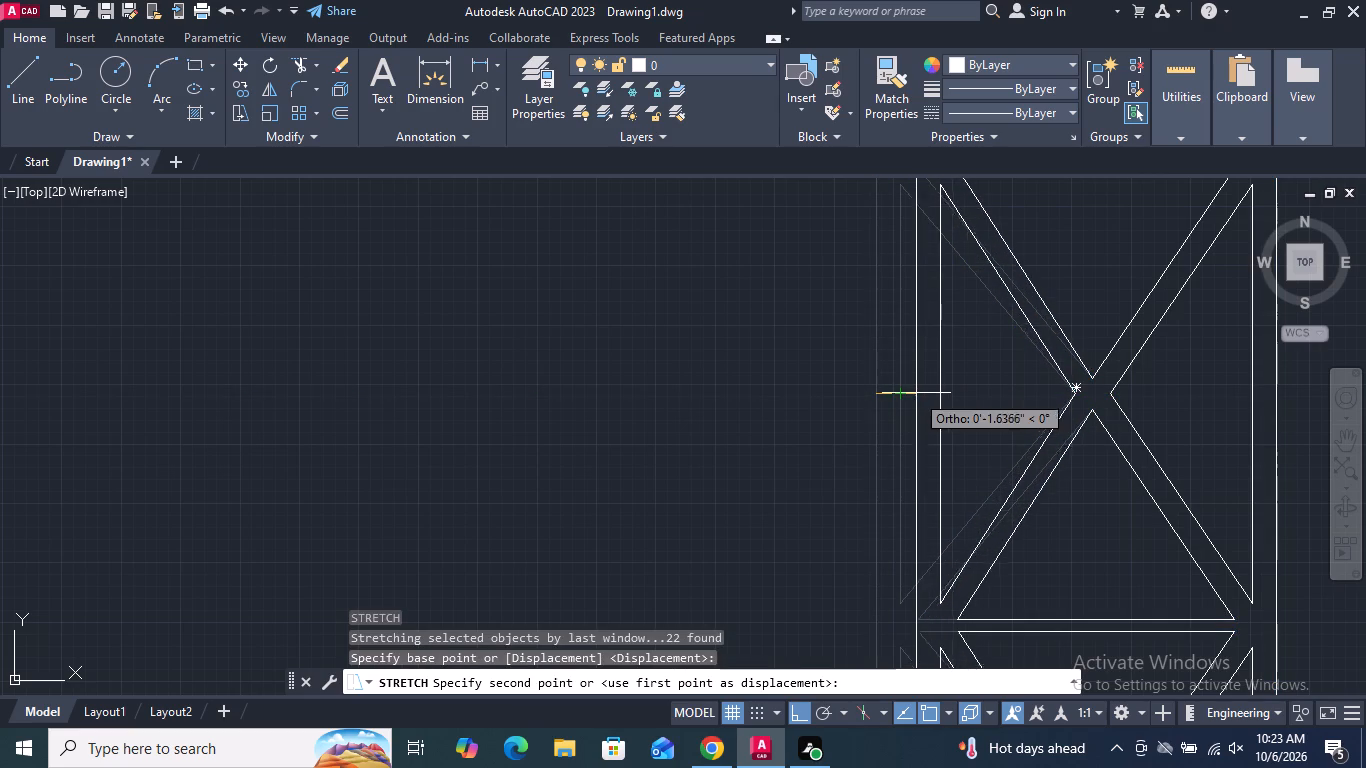
pyautogui.click(921, 393)
pyautogui.scroll(-4, 911, 391)
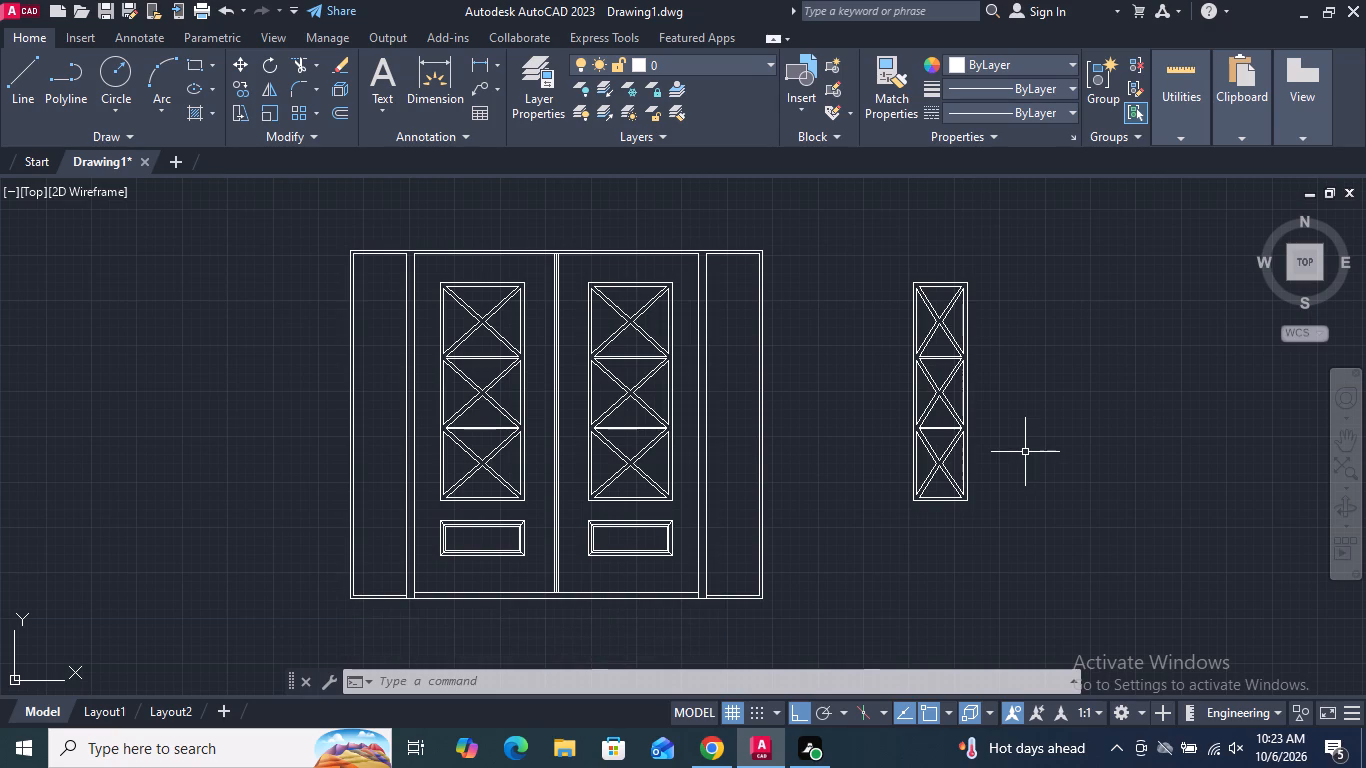
# Stretch the right side of the detached three-pane frame copy inward by about 1.8", placed freehand.
pyautogui.moveTo(1025, 452); pyautogui.dragTo(1005, 461, button='middle')
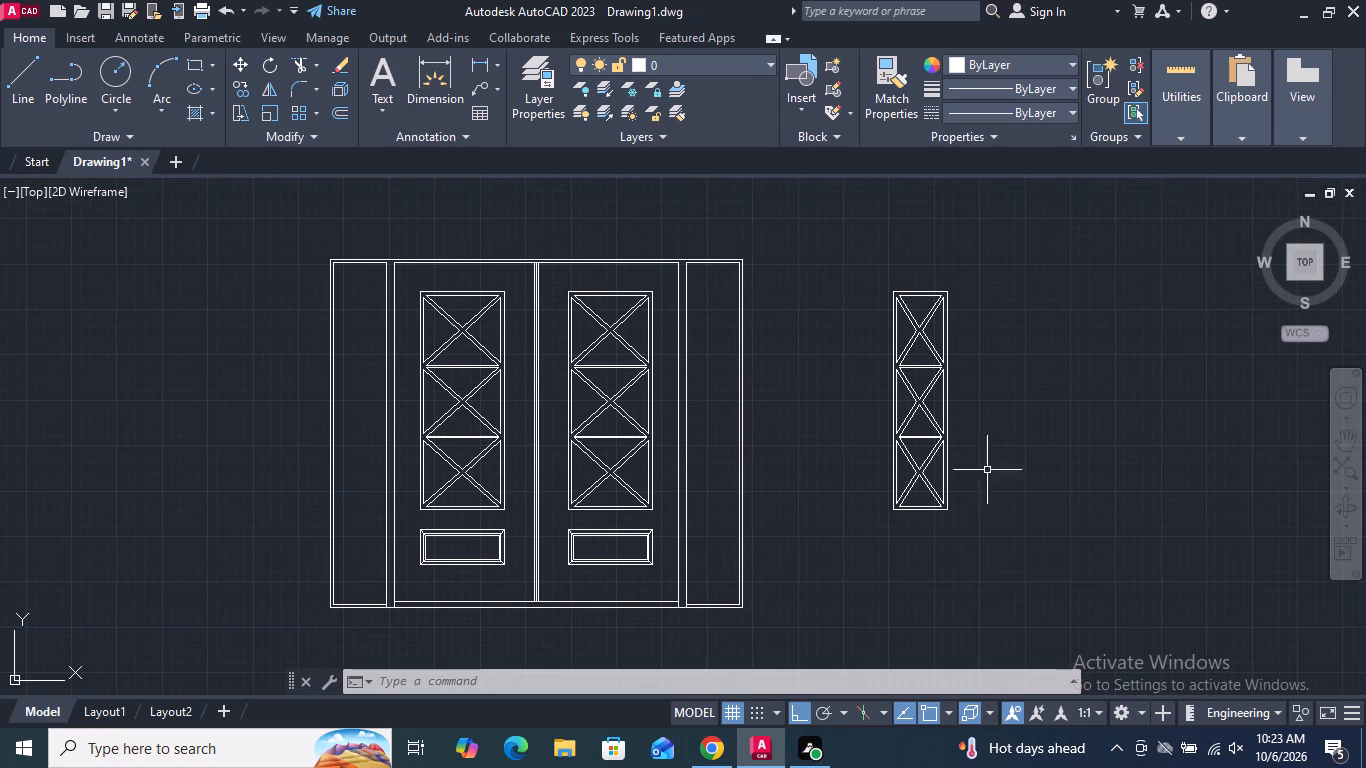
pyautogui.moveTo(994, 545); pyautogui.dragTo(988, 530)
pyautogui.click(928, 246)
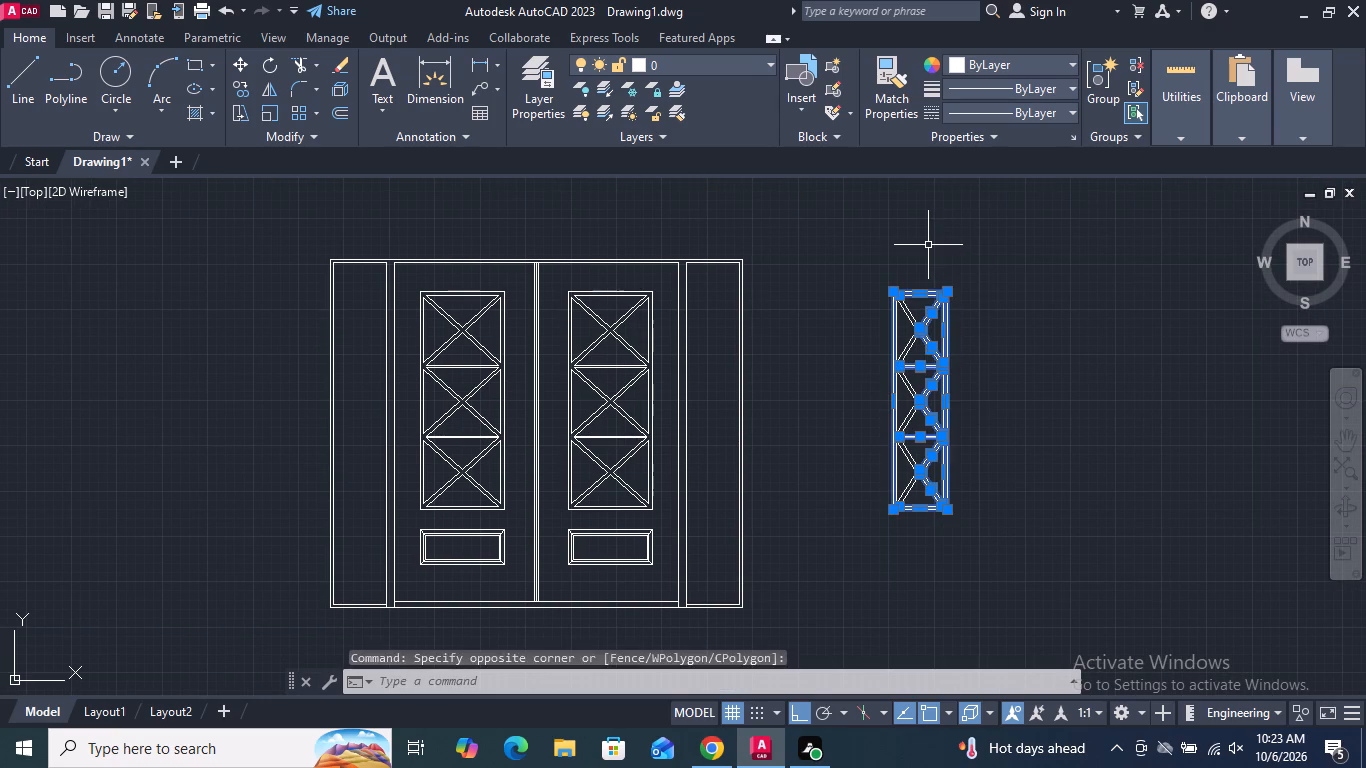
pyautogui.press('Return')
pyautogui.scroll(3, 945, 427)
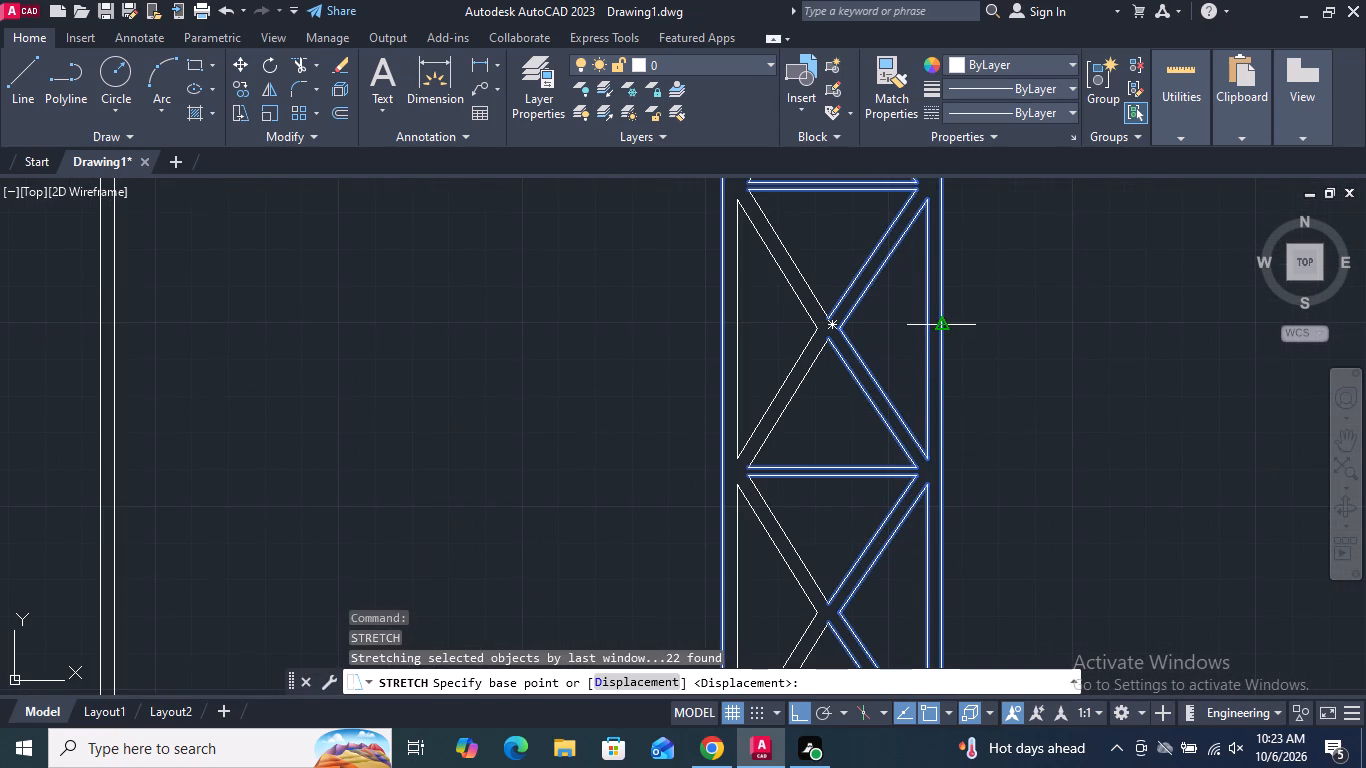
pyautogui.click(947, 329)
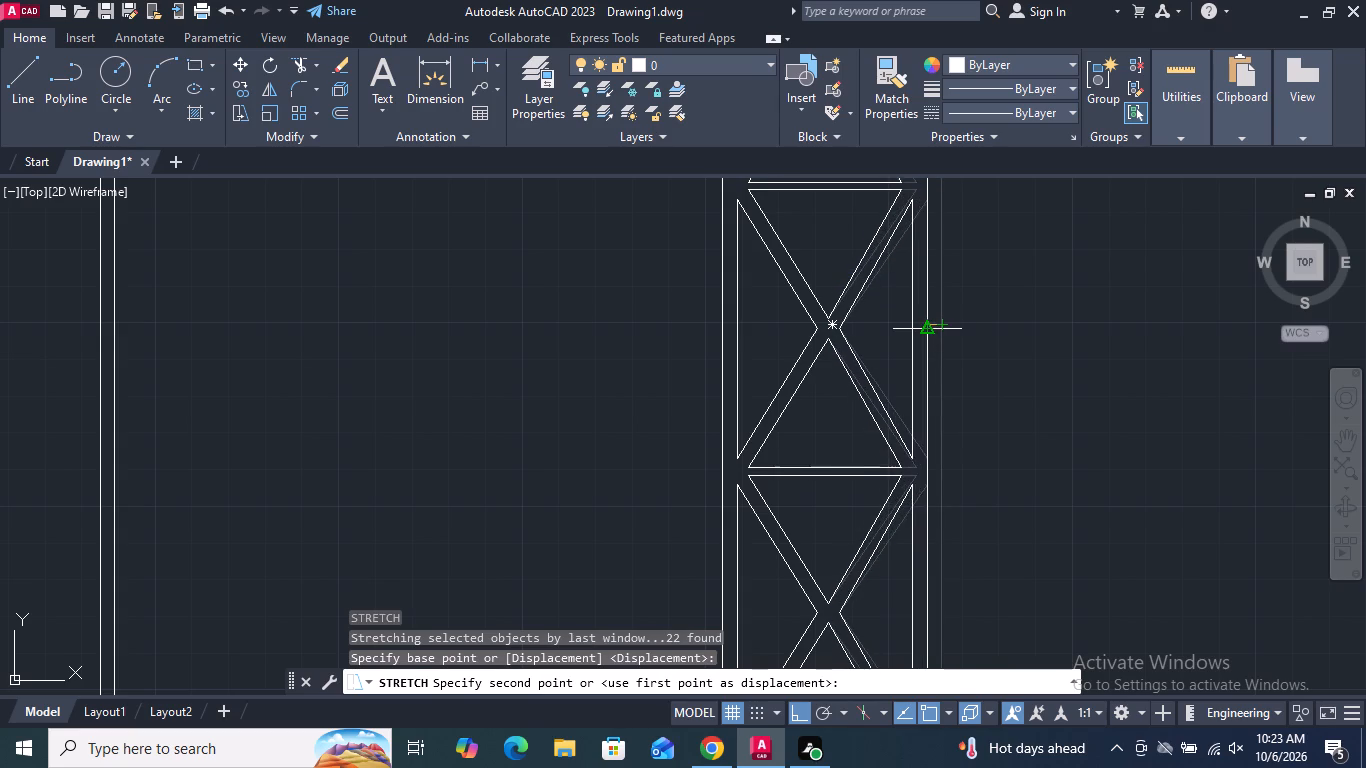
pyautogui.scroll(1, 919, 325)
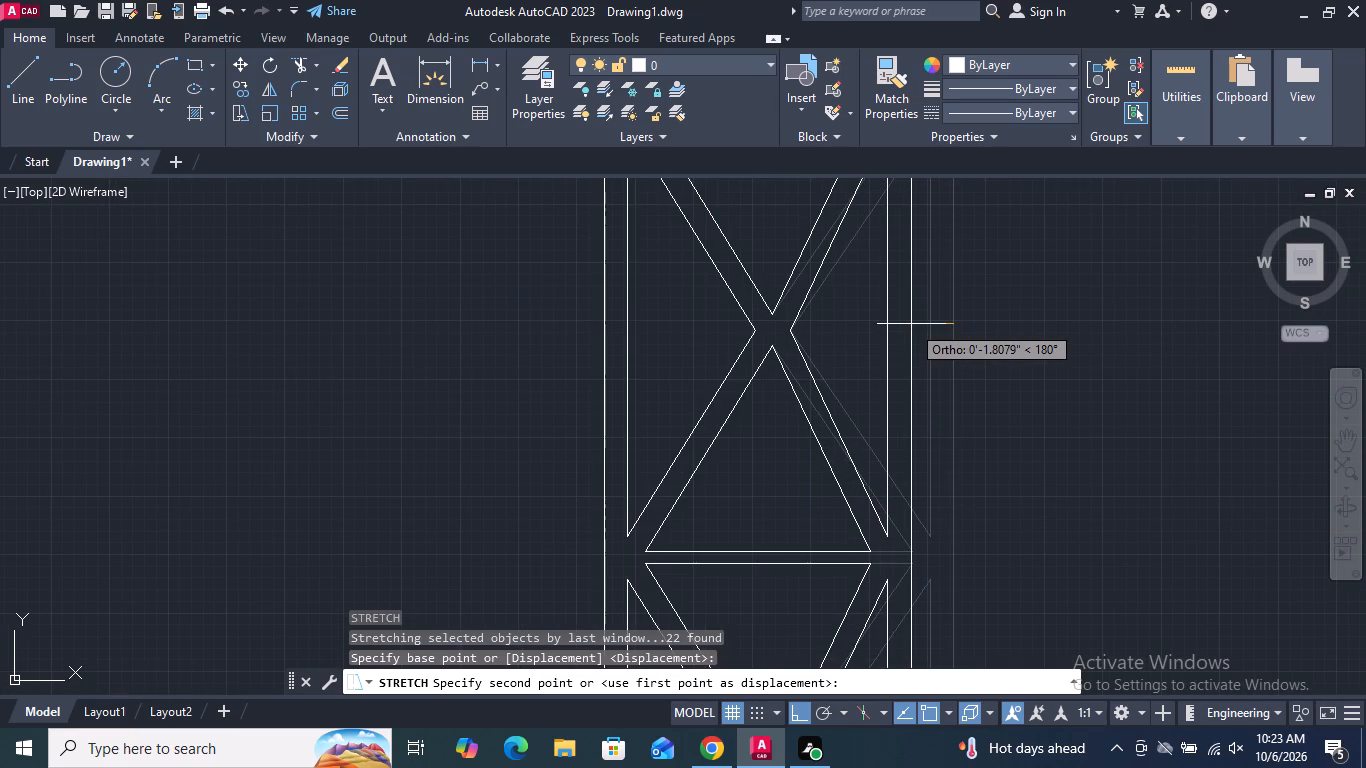
pyautogui.click(911, 324)
pyautogui.scroll(-3, 921, 330)
pyautogui.scroll(-1, 895, 552)
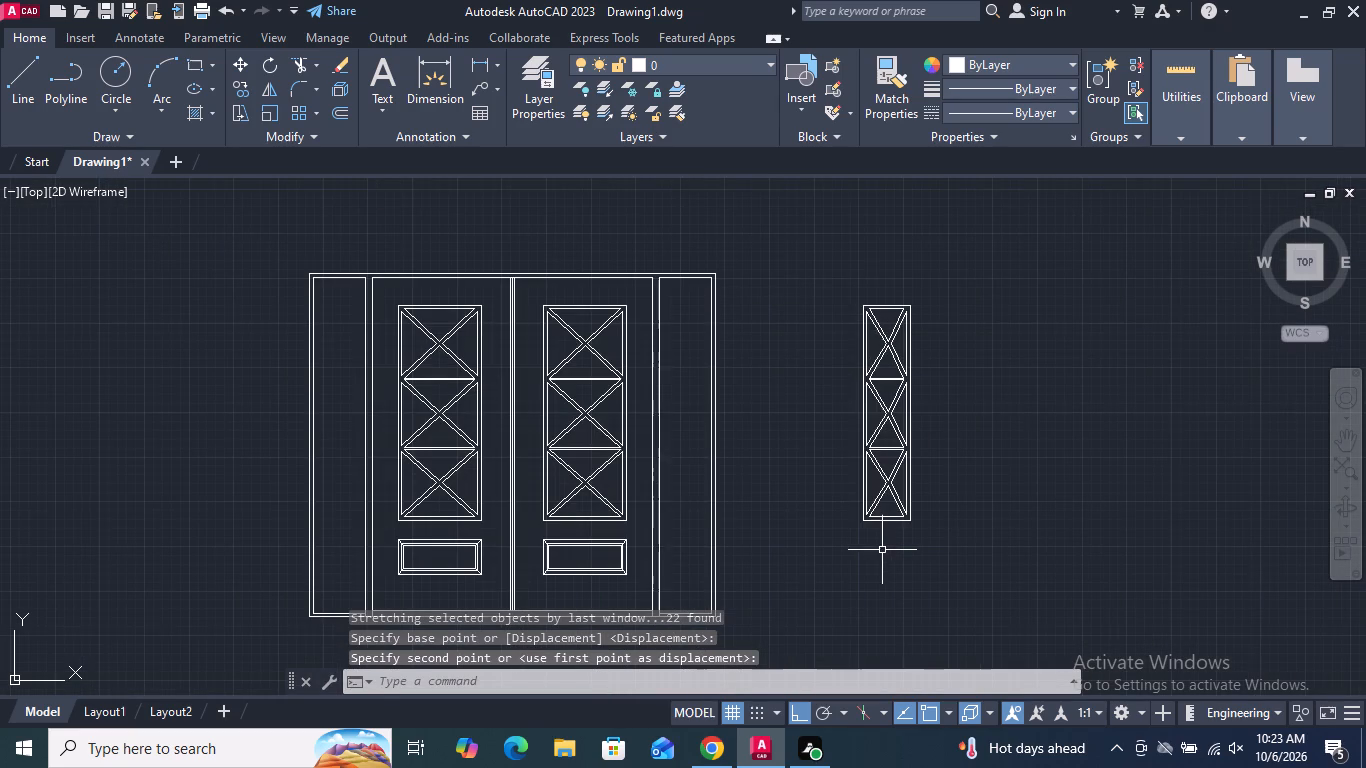
# Stretch the left side of the detached three-pane frame copy further inward by a short freehand distance.
pyautogui.moveTo(878, 550); pyautogui.dragTo(874, 536)
pyautogui.click(855, 578)
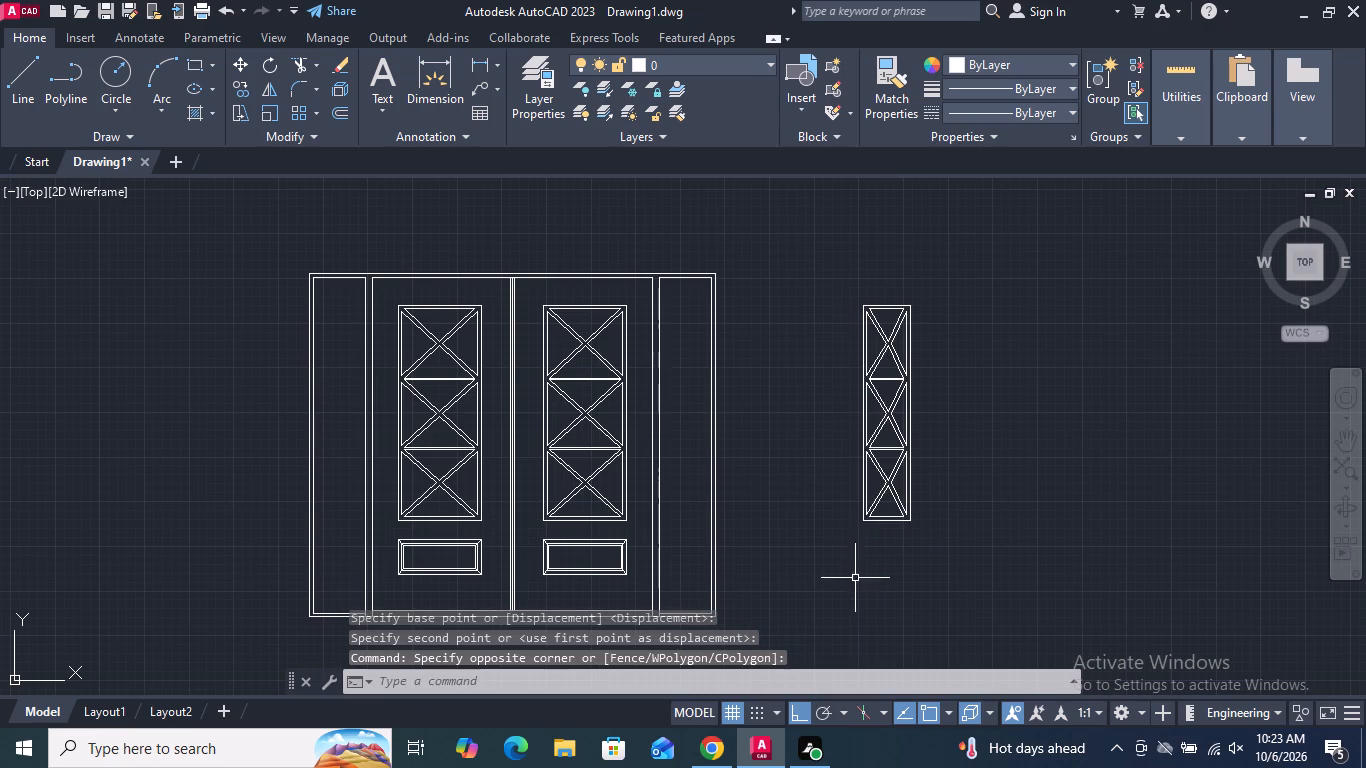
pyautogui.click(243, 112)
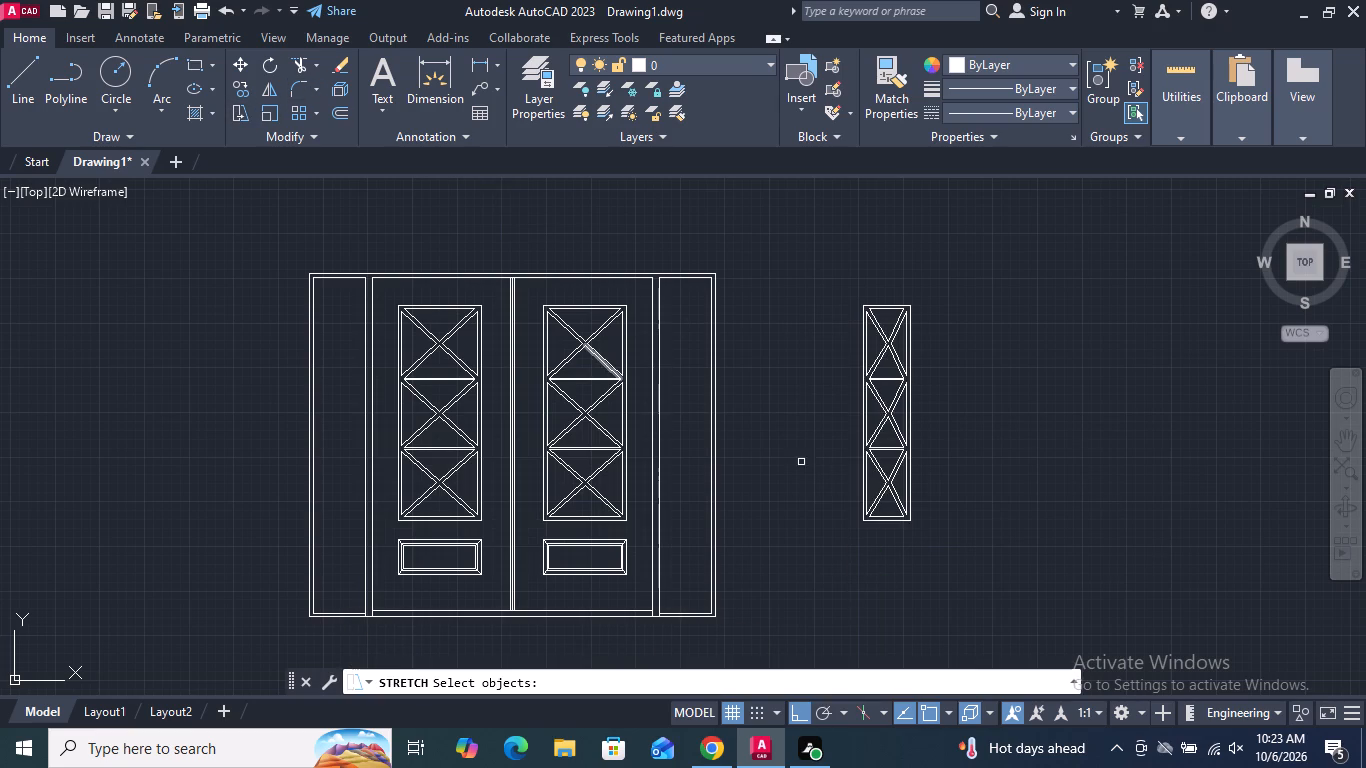
pyautogui.click(880, 541)
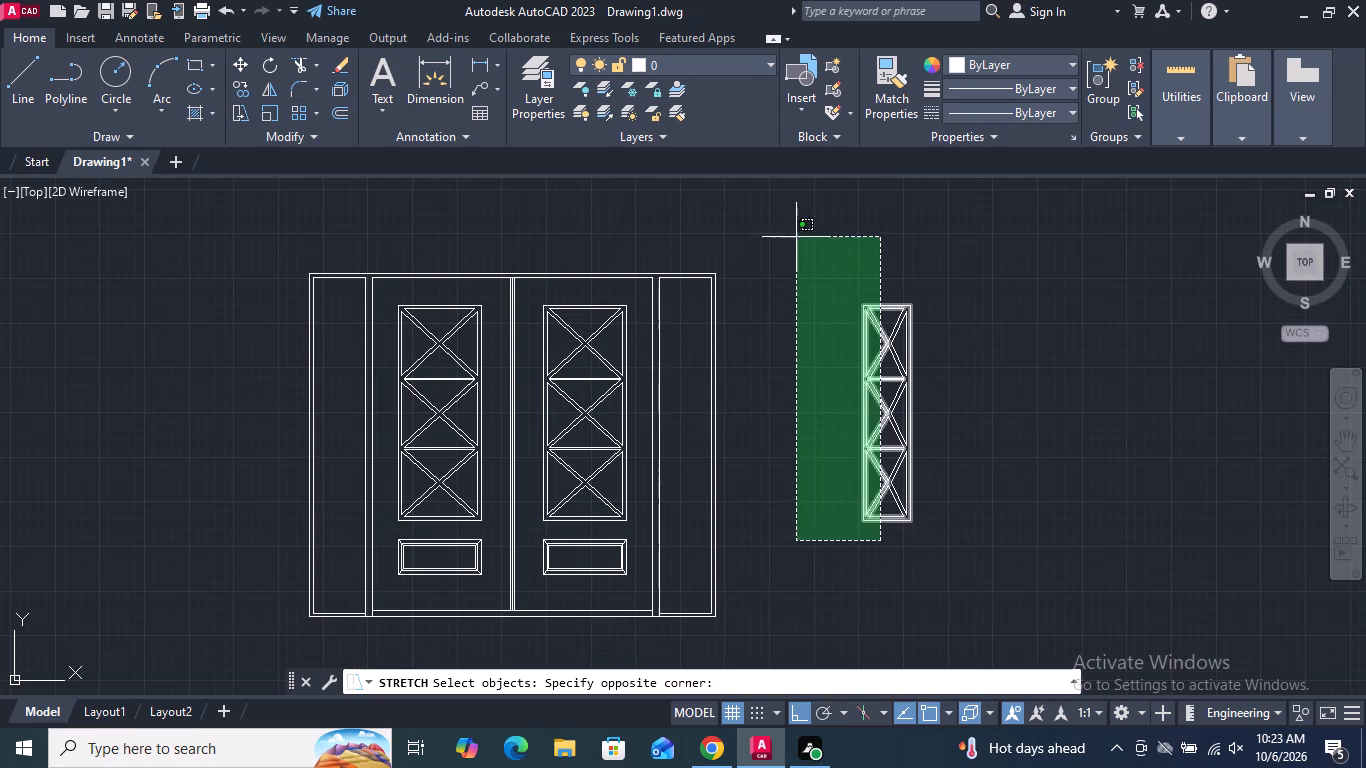
pyautogui.click(796, 237)
pyautogui.click(796, 237)
pyautogui.press('Return')
pyautogui.doubleClick(780, 383)
pyautogui.moveTo(780, 383); pyautogui.dragTo(820, 383)
pyautogui.press('Return')
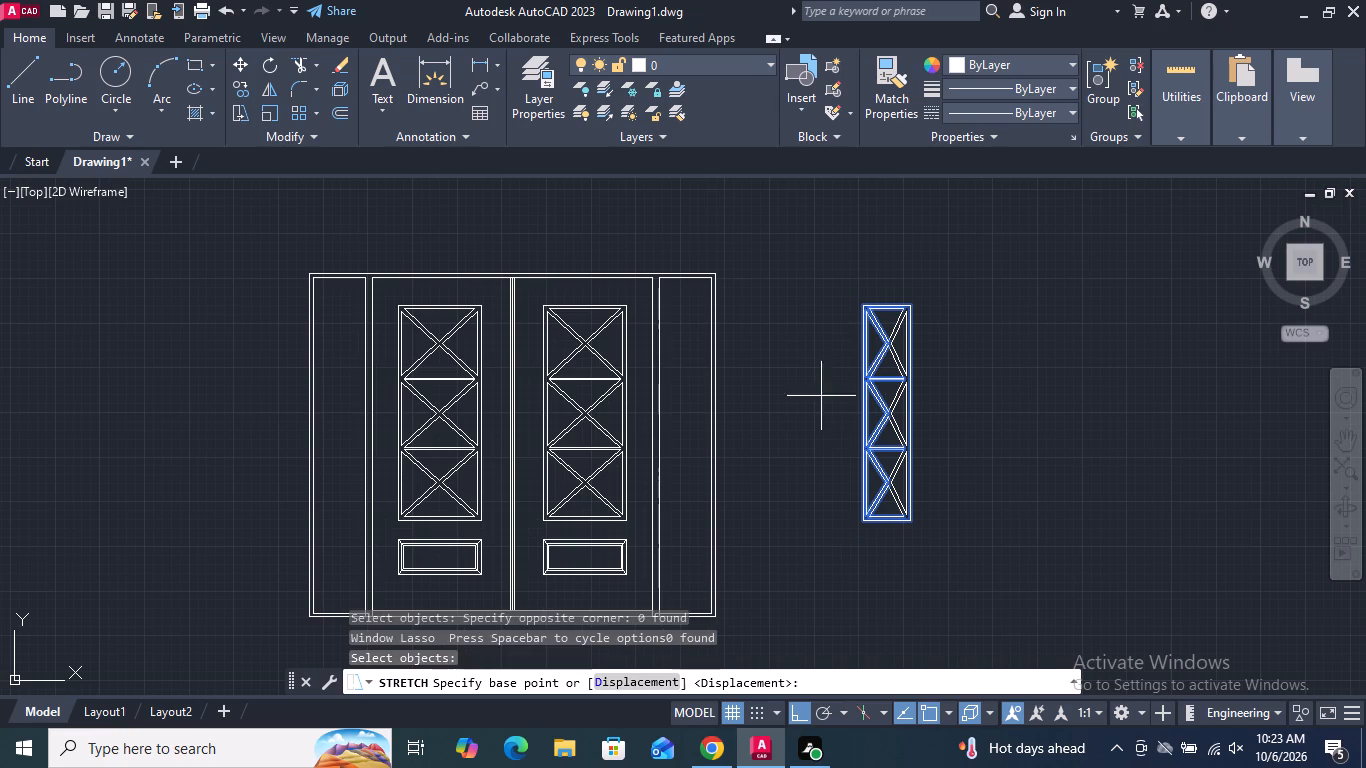
pyautogui.scroll(3, 869, 420)
pyautogui.click(834, 392)
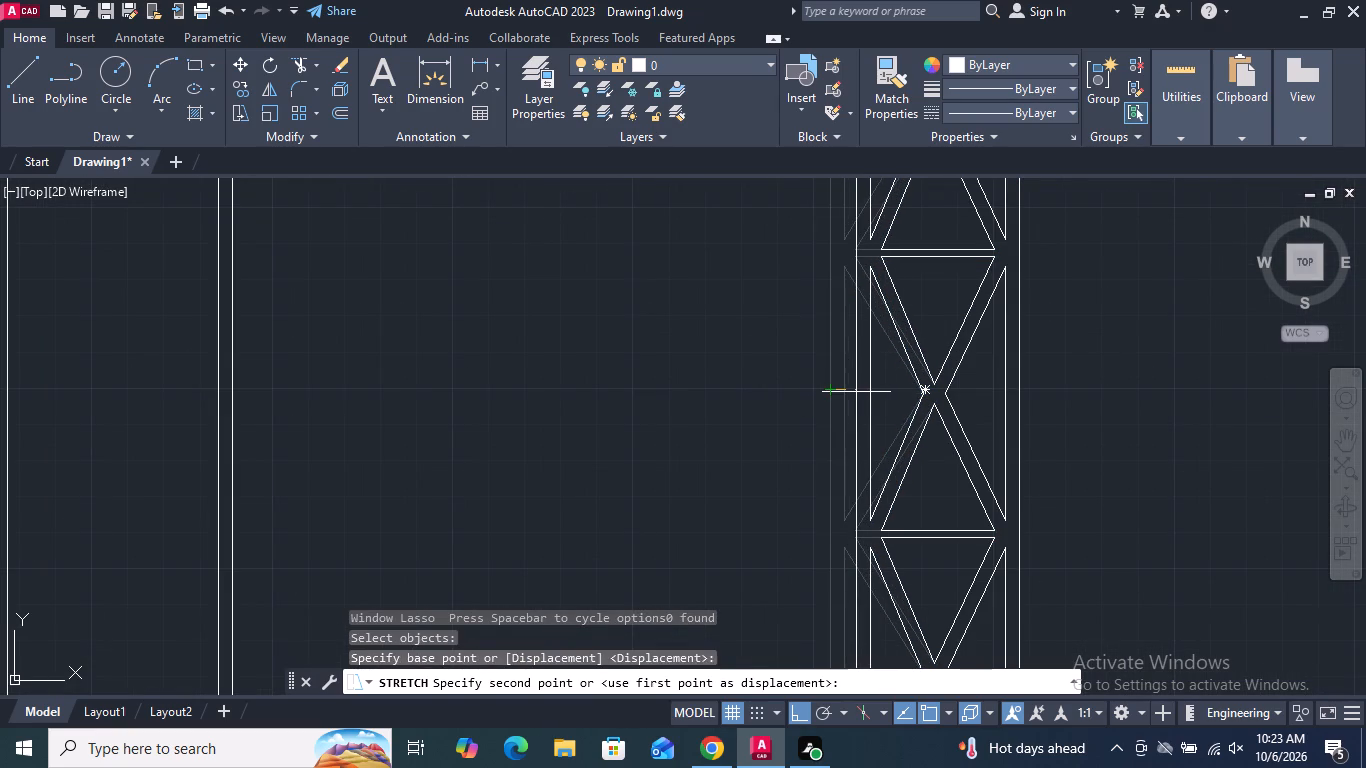
pyautogui.click(860, 392)
pyautogui.scroll(-4, 857, 389)
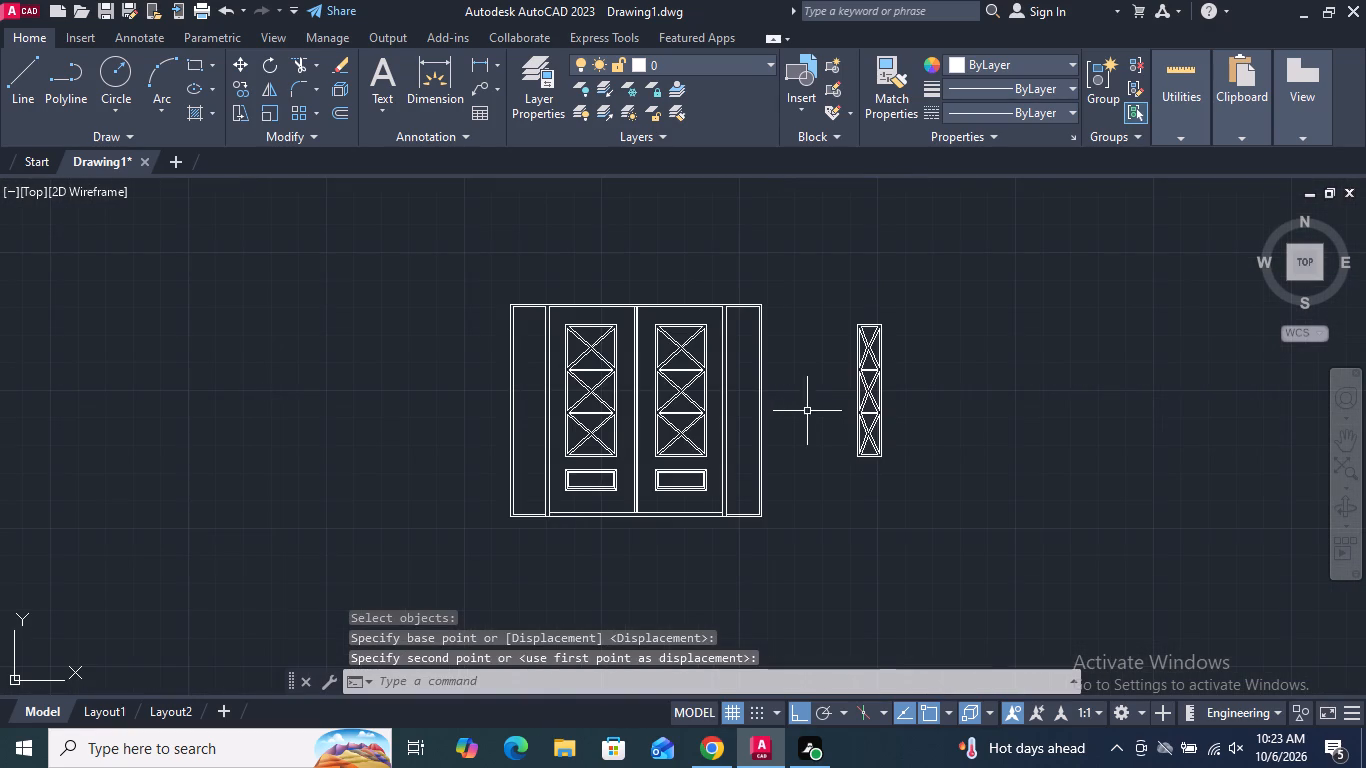
# Copy the narrowed three-pane frame straight across into the double door's left side panel, about 12'-10.6" away.
pyautogui.moveTo(918, 479); pyautogui.dragTo(907, 463)
pyautogui.click(851, 286)
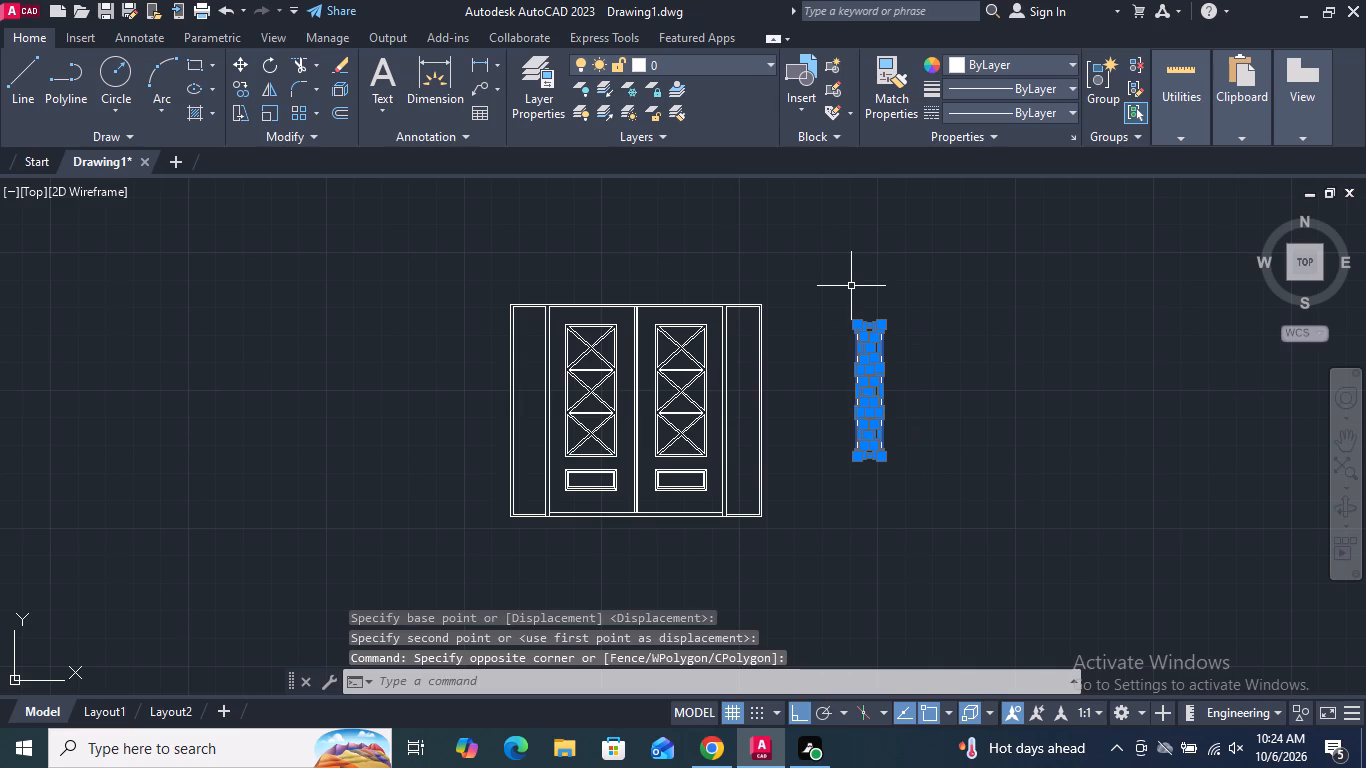
pyautogui.write('co')
pyautogui.press('Return')
pyautogui.scroll(3, 872, 496)
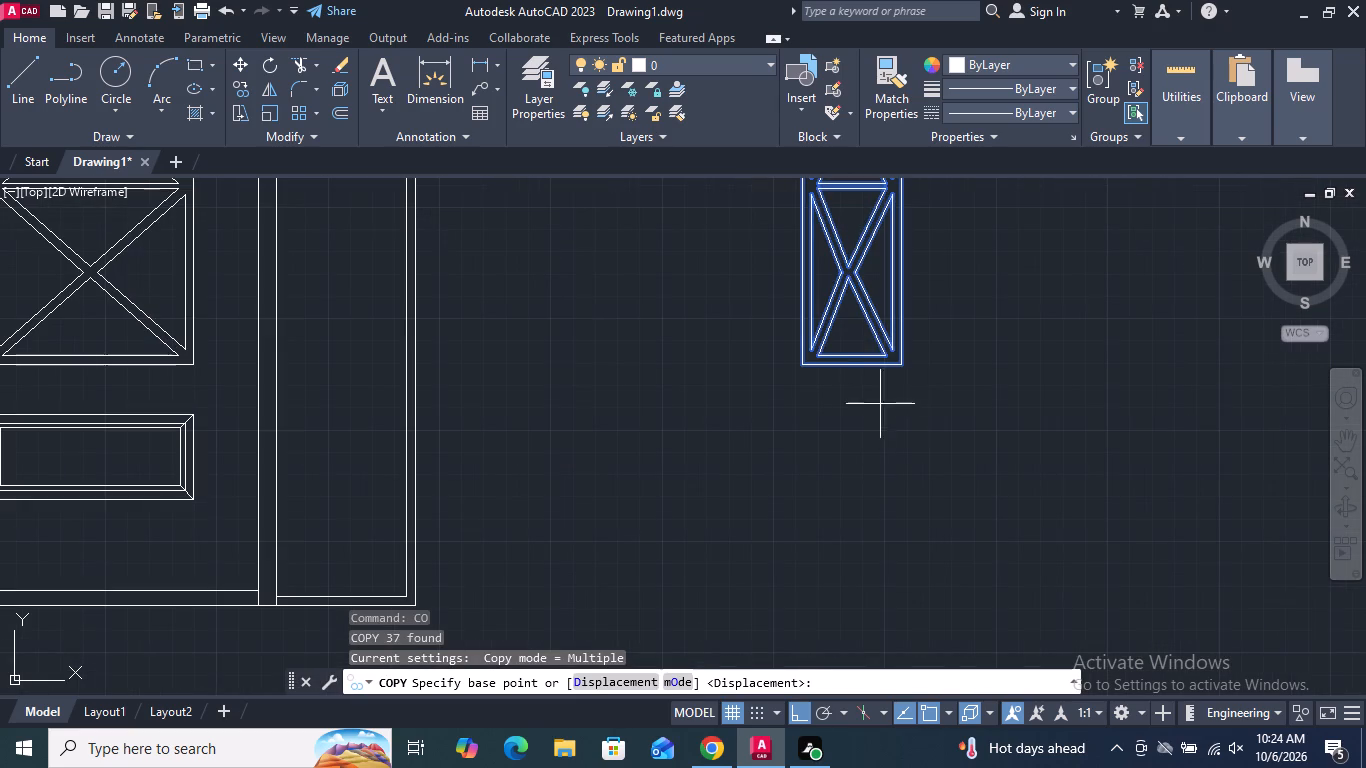
pyautogui.click(853, 369)
pyautogui.scroll(-4, 853, 369)
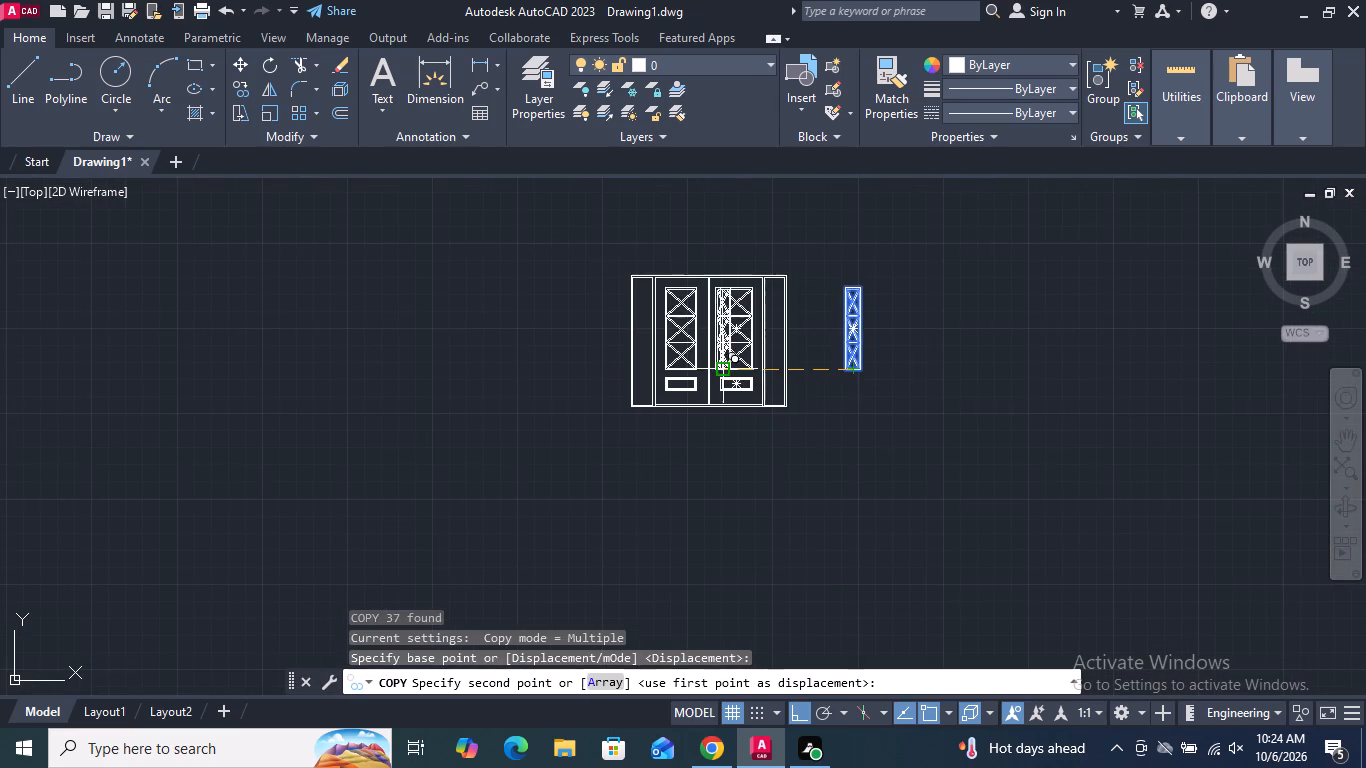
pyautogui.scroll(3, 658, 358)
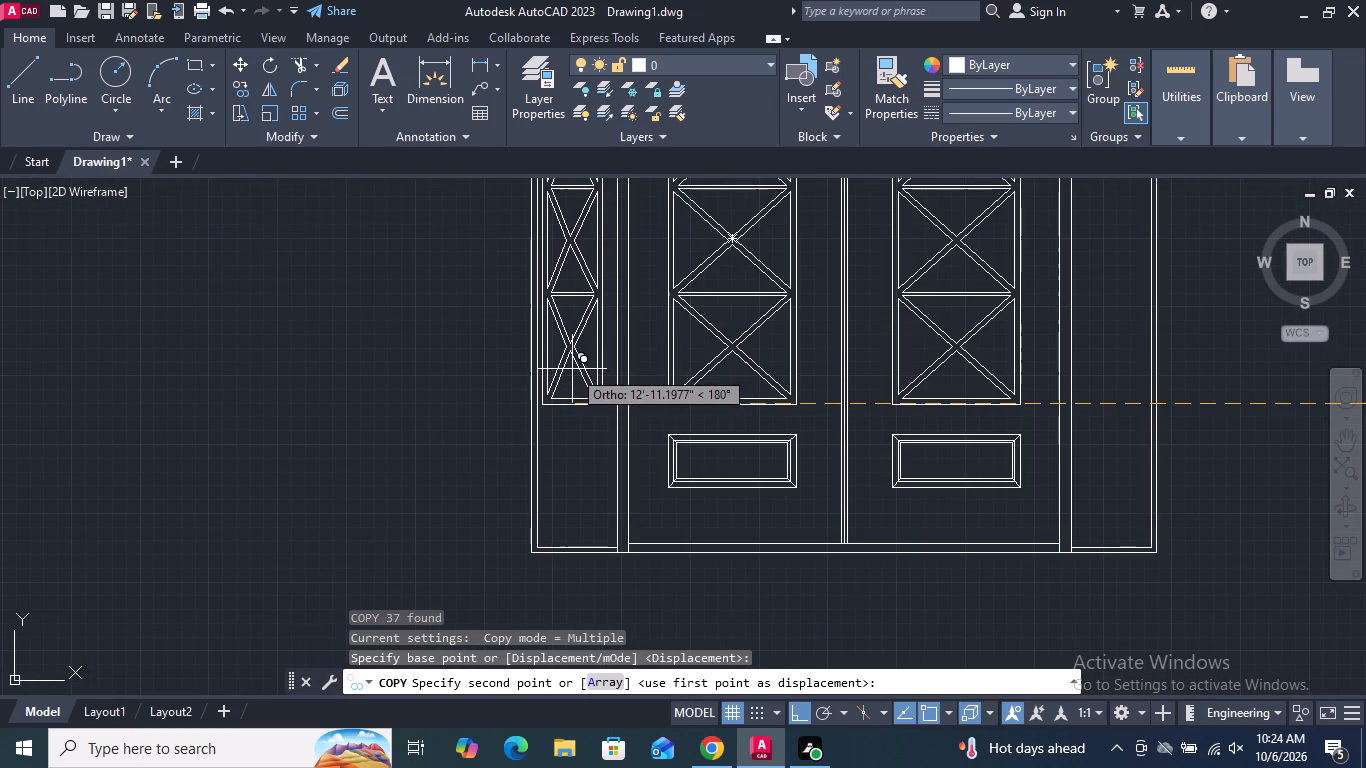
pyautogui.scroll(3, 572, 369)
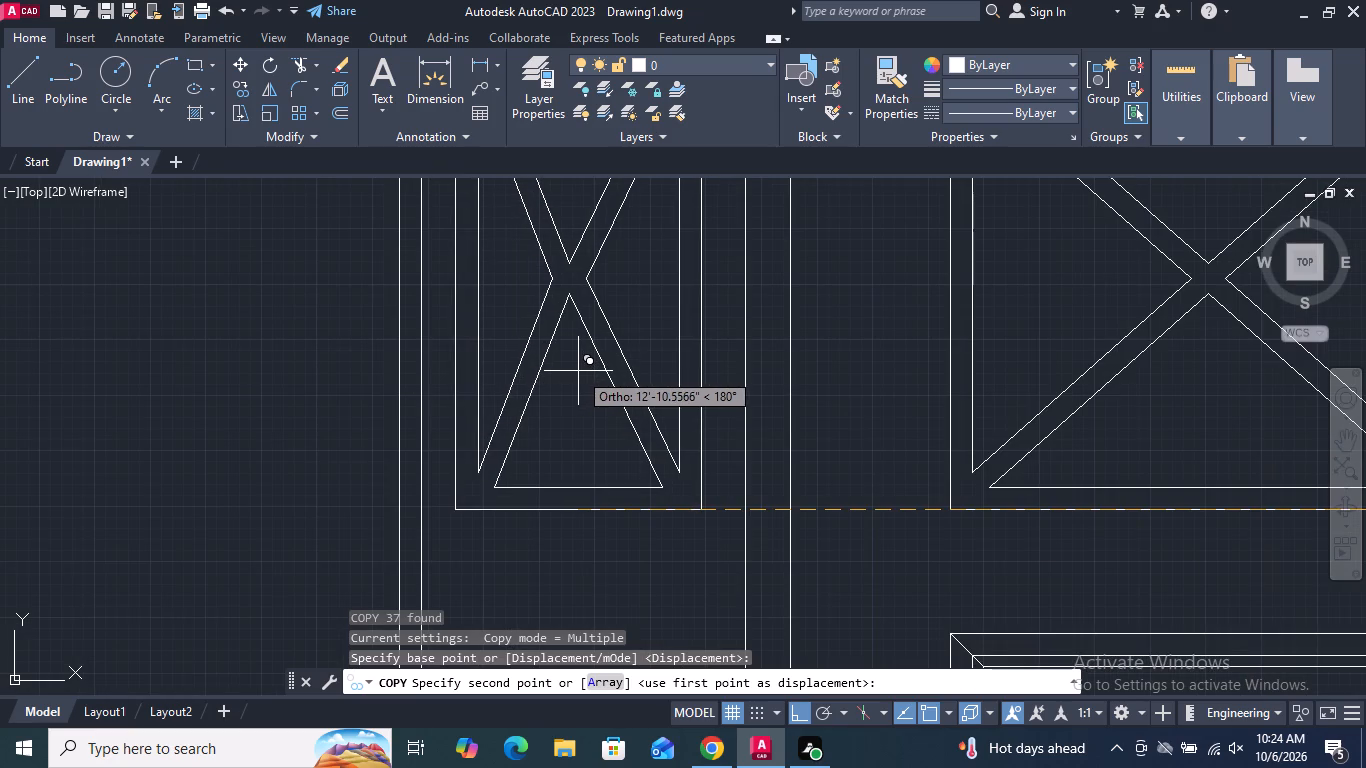
pyautogui.click(578, 371)
pyautogui.scroll(-5, 602, 399)
pyautogui.press('Escape')
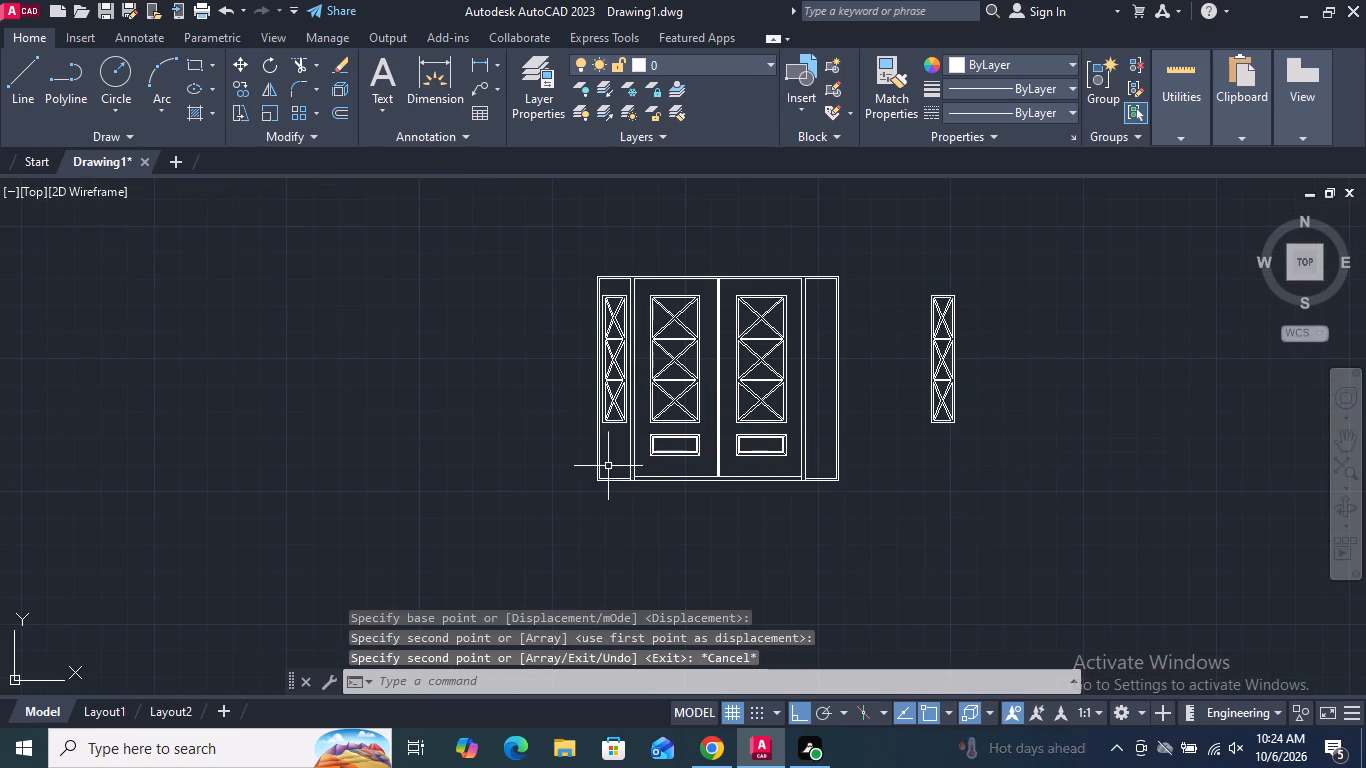
# Move the detached narrow three-pane frame horizontally into the double door's right side panel.
pyautogui.moveTo(992, 457); pyautogui.dragTo(964, 407)
pyautogui.click(933, 236)
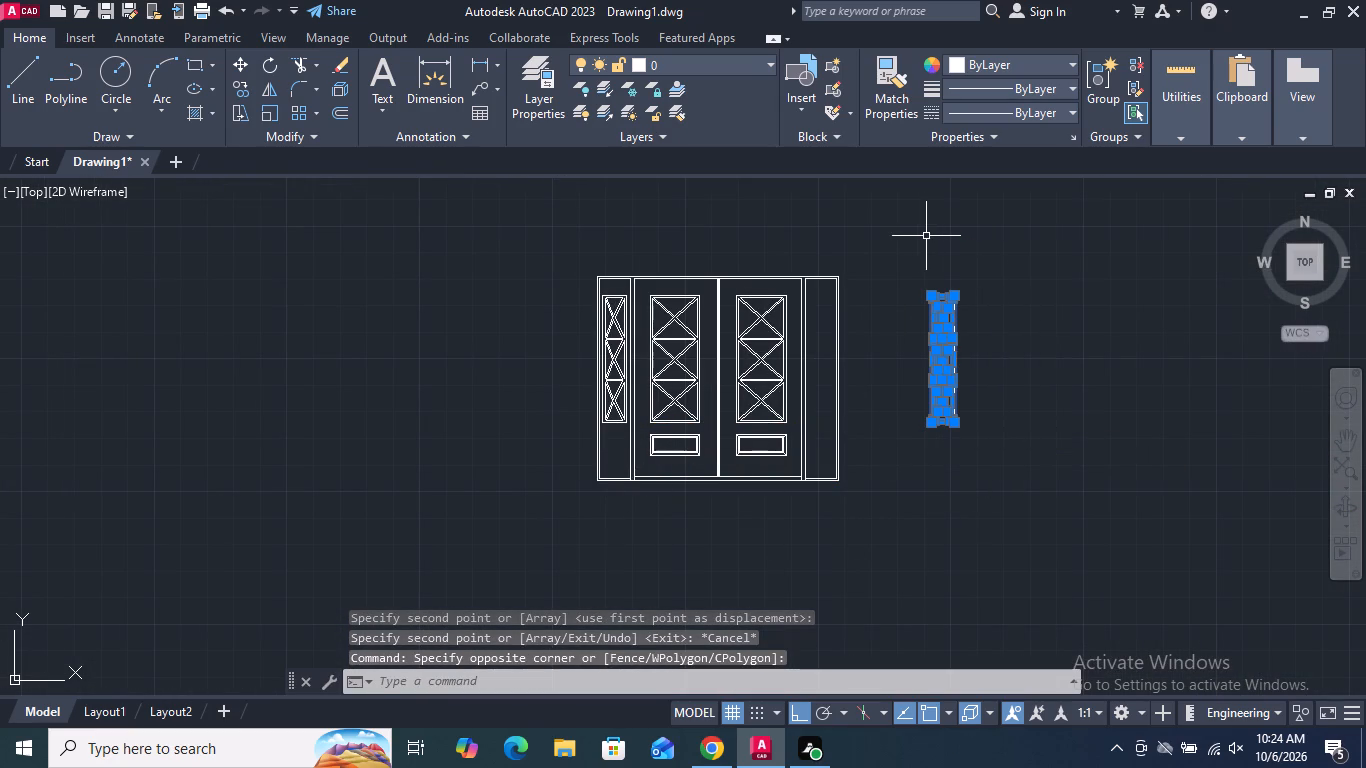
pyautogui.moveTo(1057, 462); pyautogui.dragTo(945, 424)
pyautogui.click(903, 233)
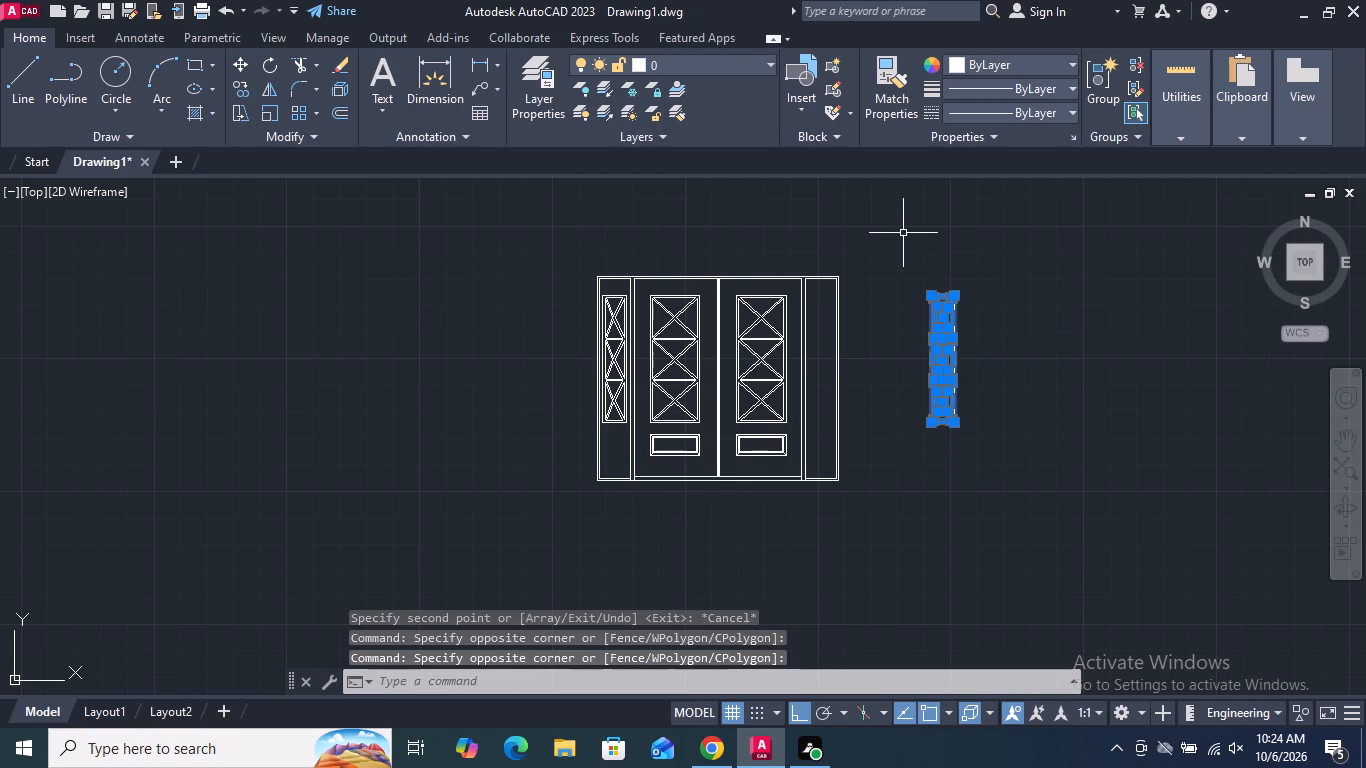
pyautogui.press('c')
pyautogui.press('BackSpace')
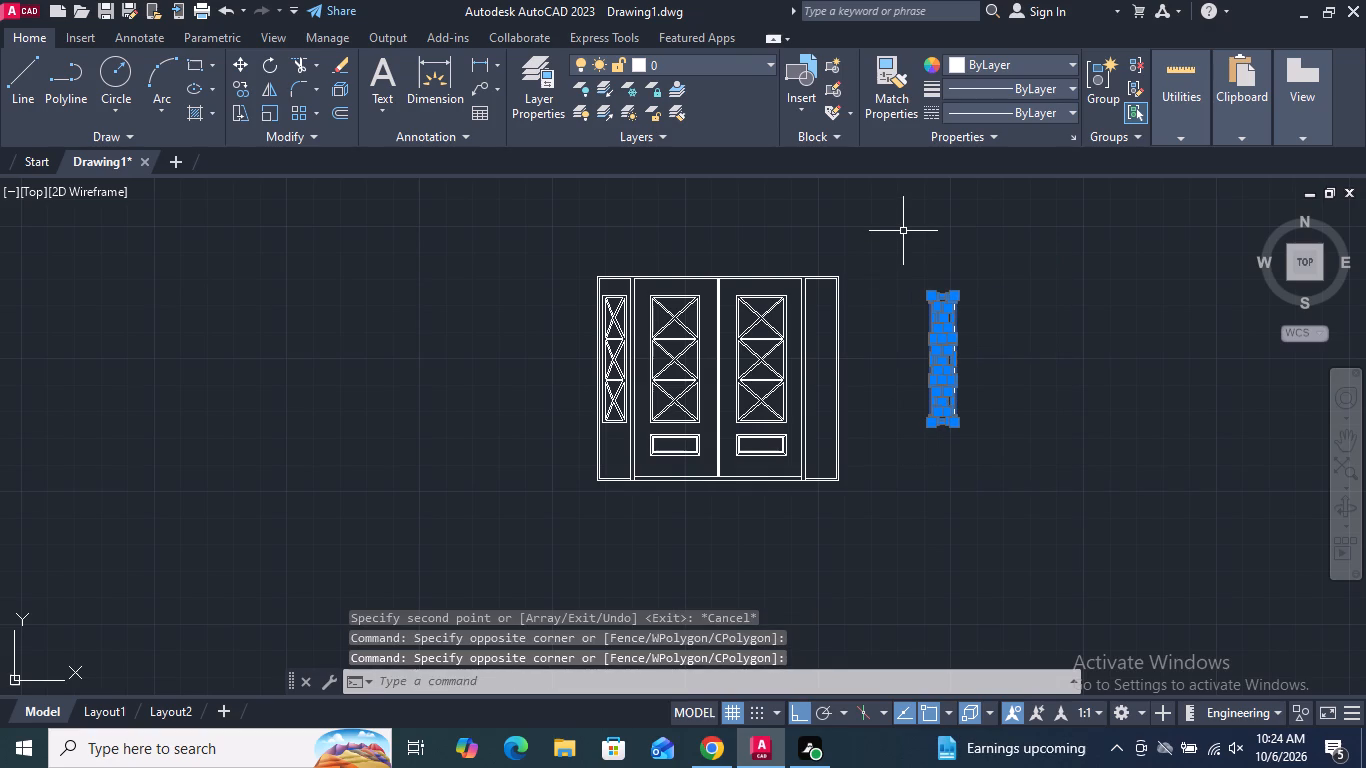
pyautogui.press('m')
pyautogui.press('Return')
pyautogui.scroll(3, 941, 409)
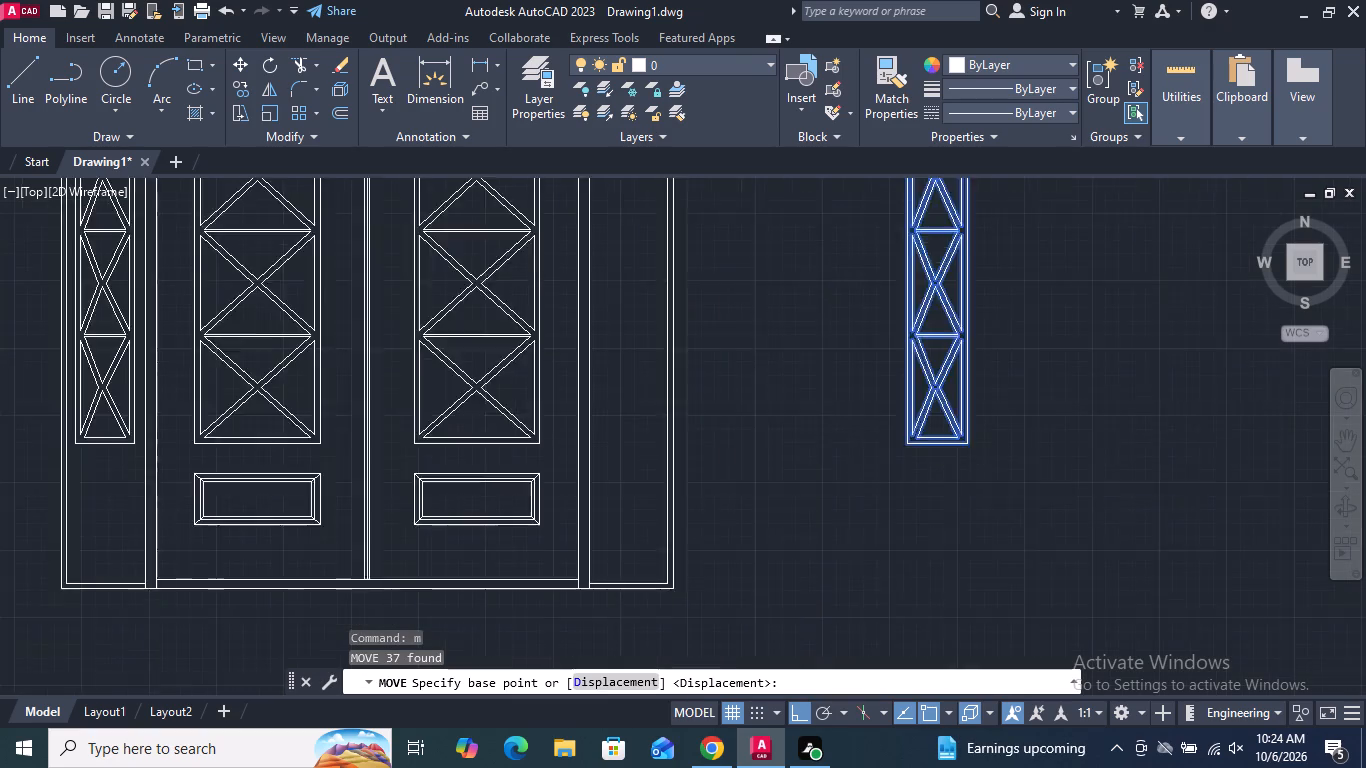
pyautogui.click(886, 465)
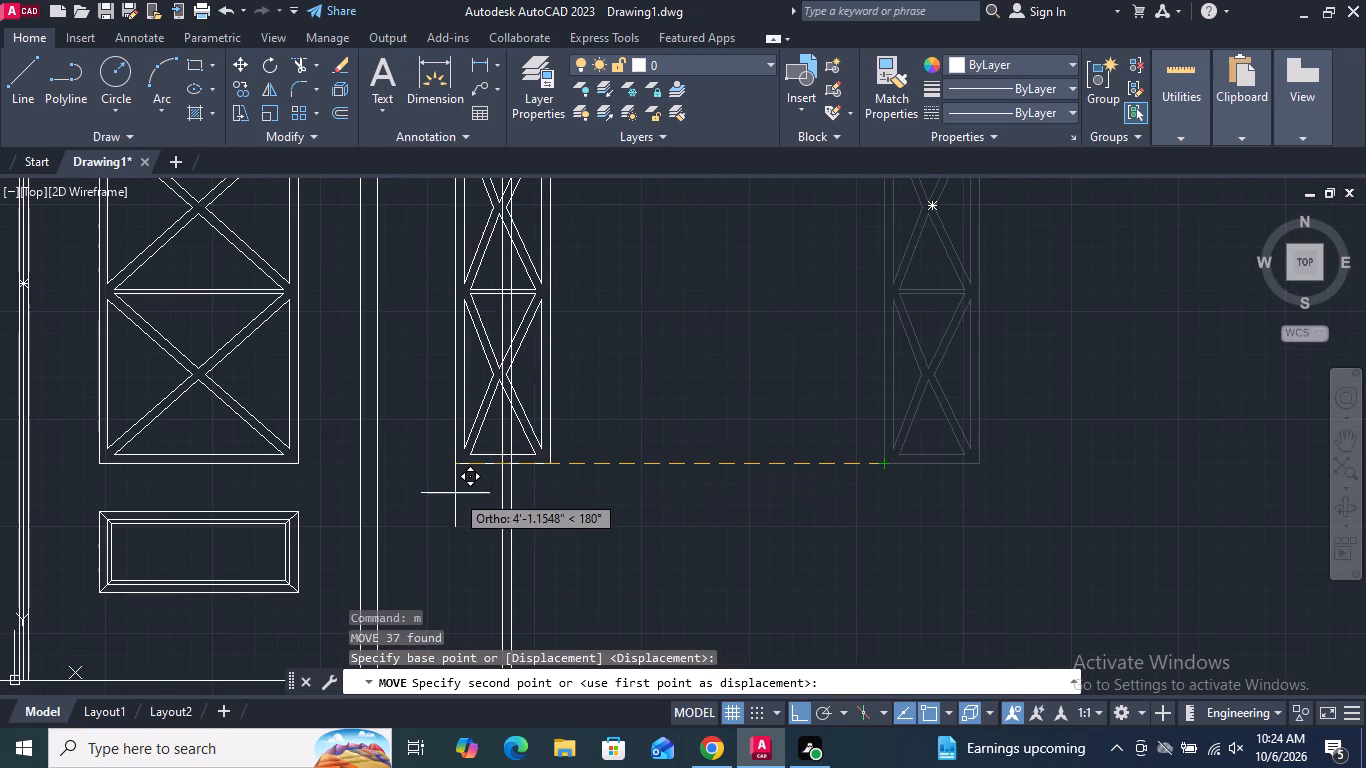
pyautogui.click(391, 465)
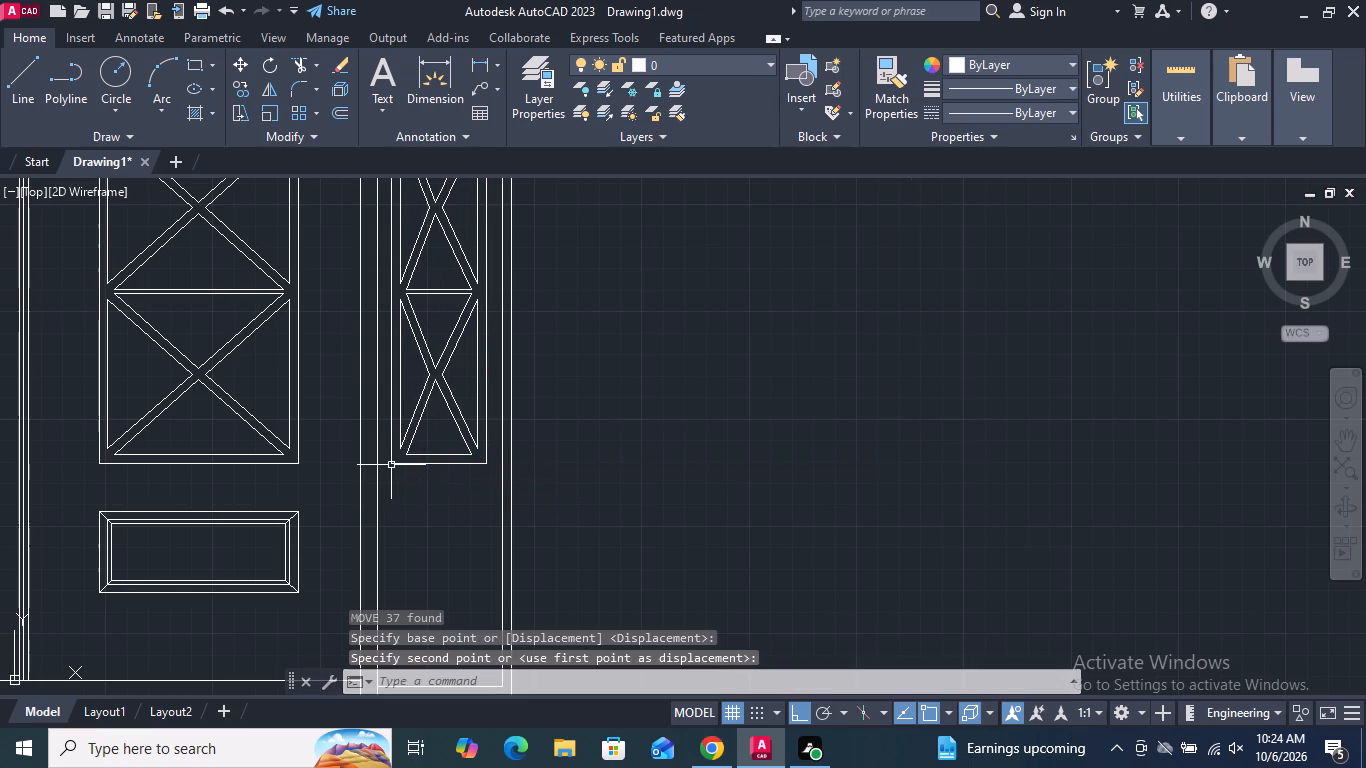
pyautogui.scroll(-2, 665, 394)
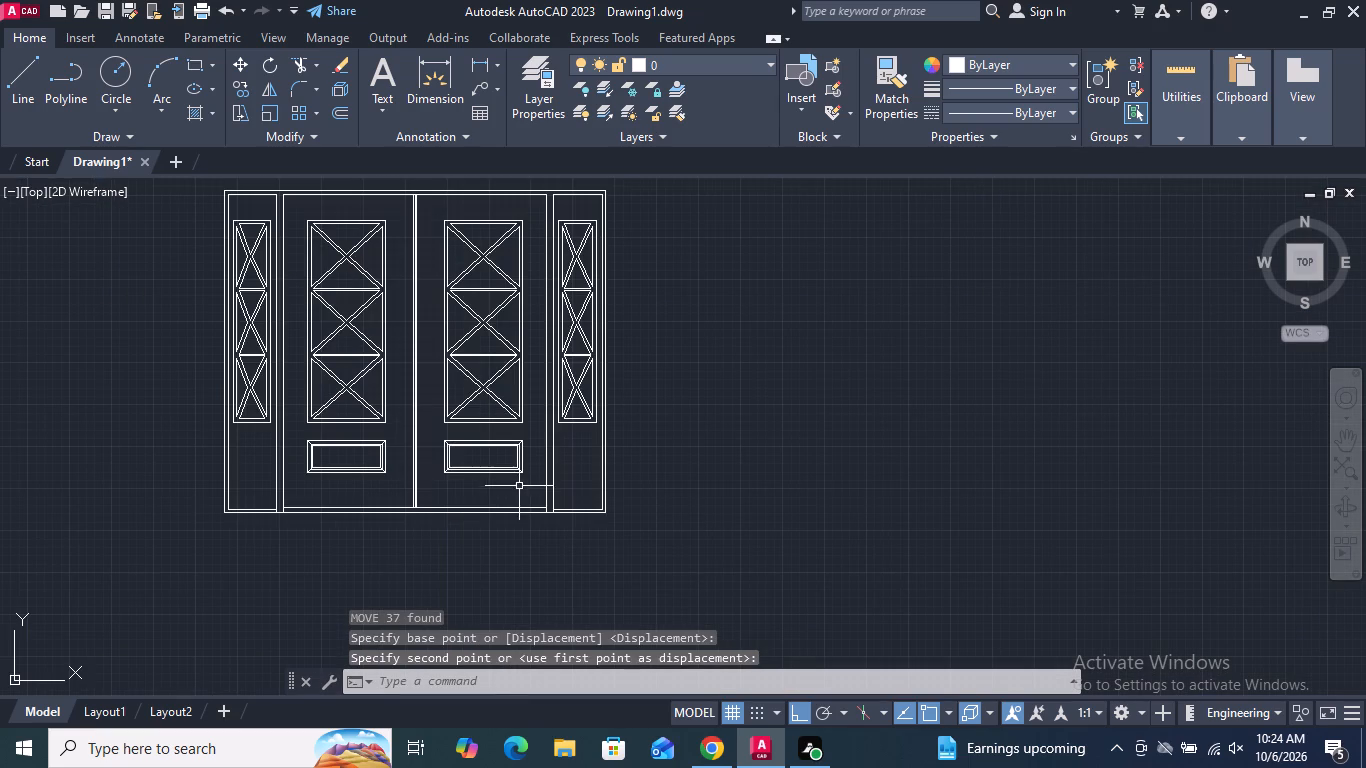
# Copy the right door leaf's lower rectangular panel horizontally into the empty space to the right of the door.
pyautogui.click(533, 483)
pyautogui.click(434, 436)
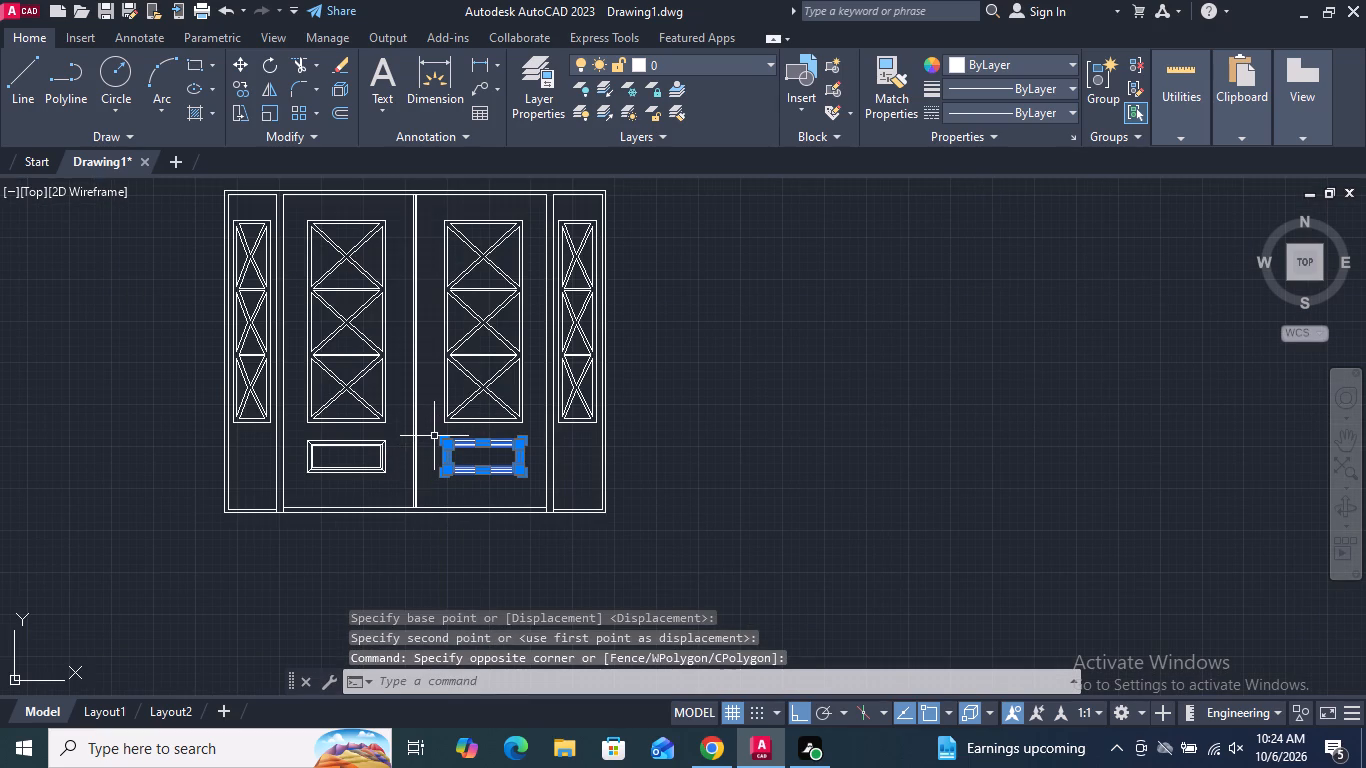
pyautogui.write('co')
pyautogui.press('Return')
pyautogui.click(435, 434)
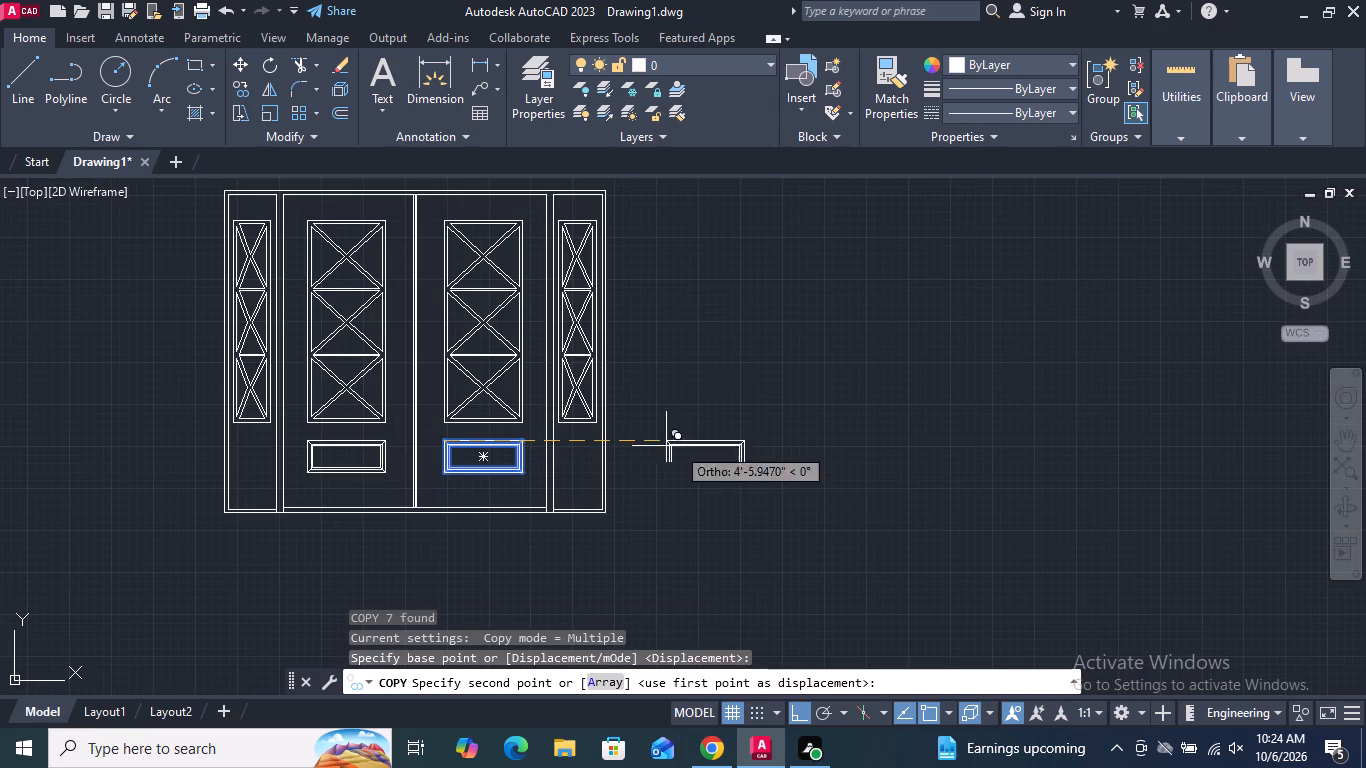
pyautogui.click(746, 446)
pyautogui.press('Return')
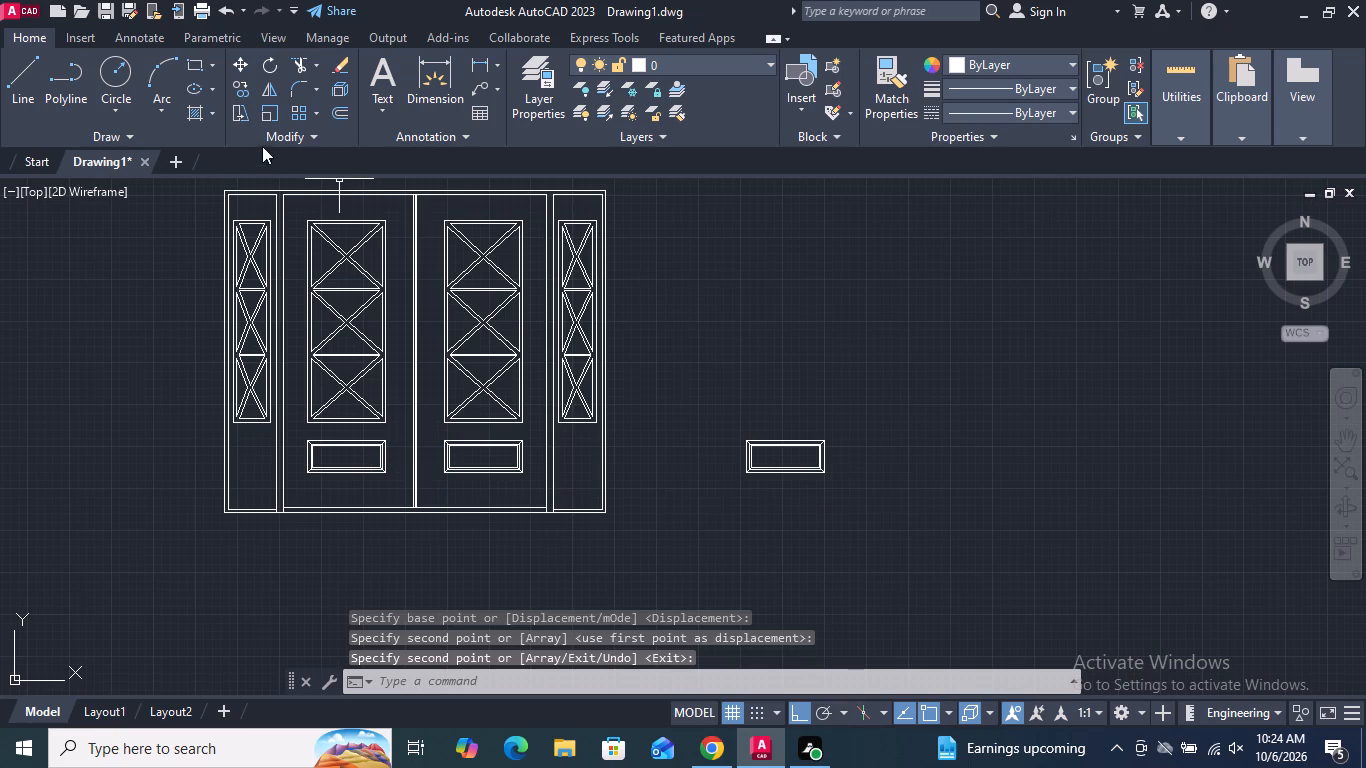
# Stretch the right side of the detached lower panel copy inward freehand to roughly half its width.
pyautogui.click(240, 114)
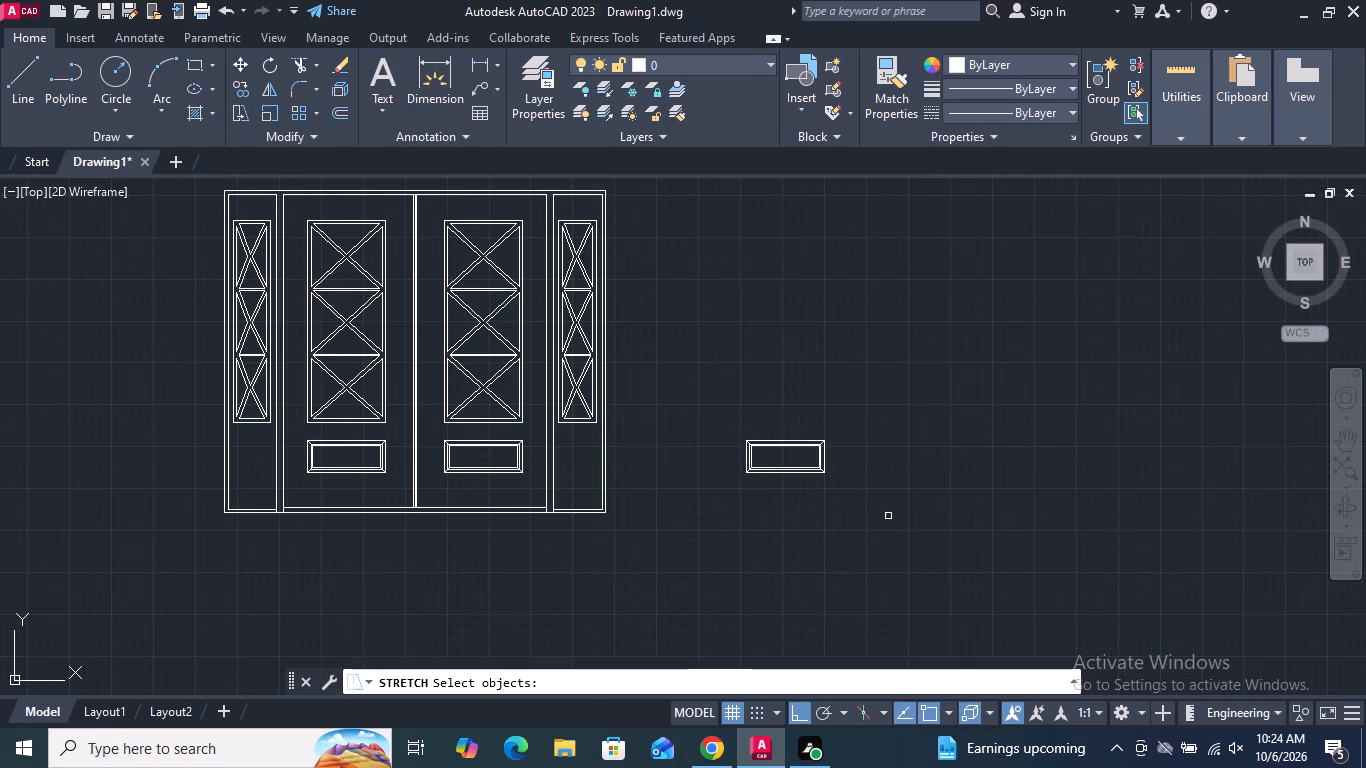
pyautogui.moveTo(886, 518); pyautogui.dragTo(868, 501)
pyautogui.click(780, 378)
pyautogui.press('Return')
pyautogui.scroll(3, 811, 478)
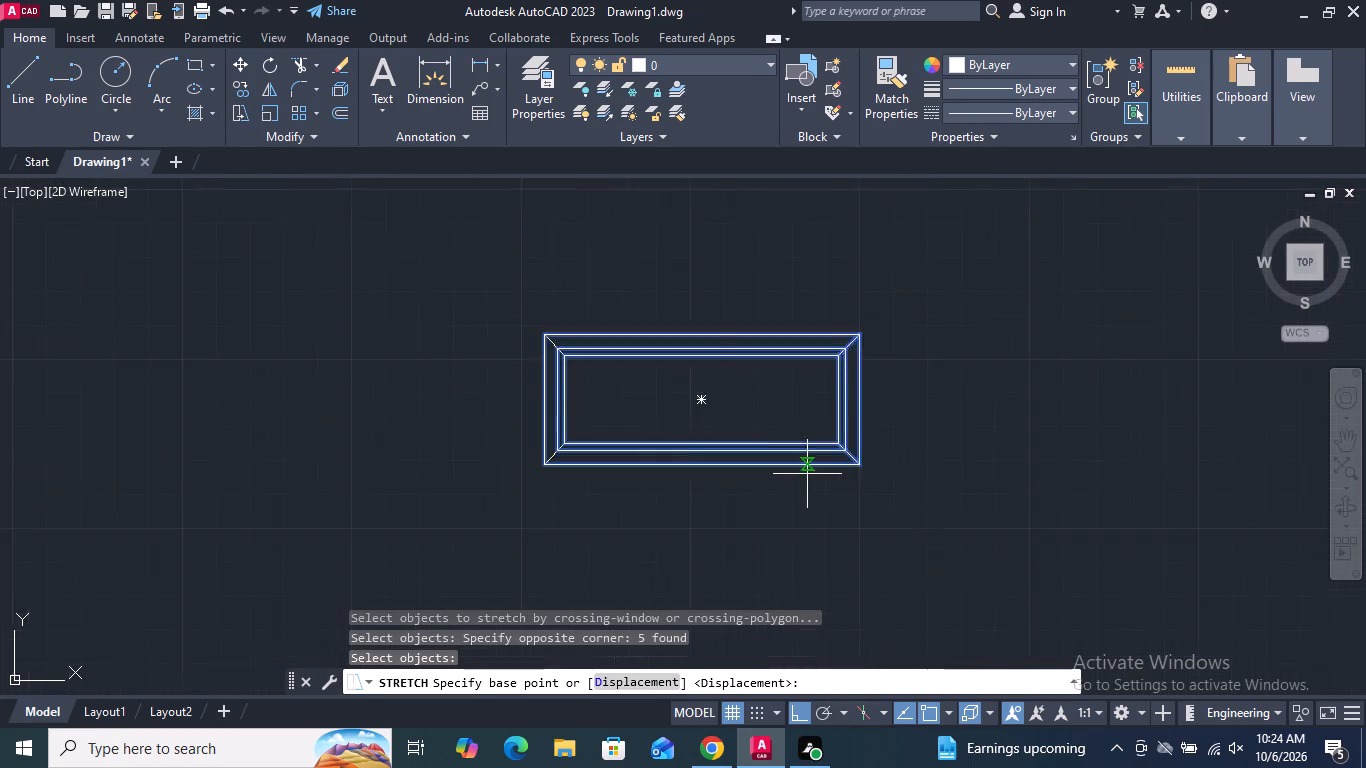
pyautogui.scroll(1, 807, 474)
pyautogui.click(887, 356)
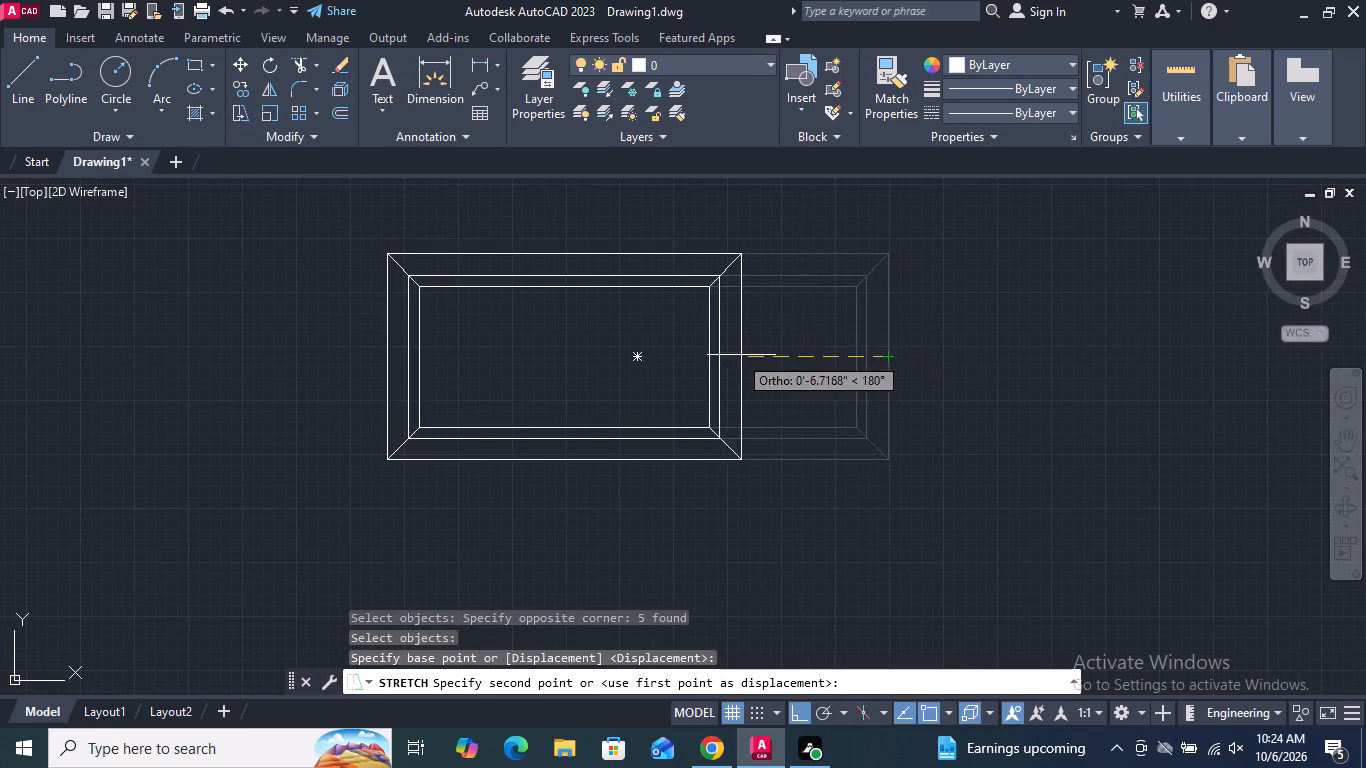
pyautogui.click(634, 354)
pyautogui.scroll(-4, 803, 384)
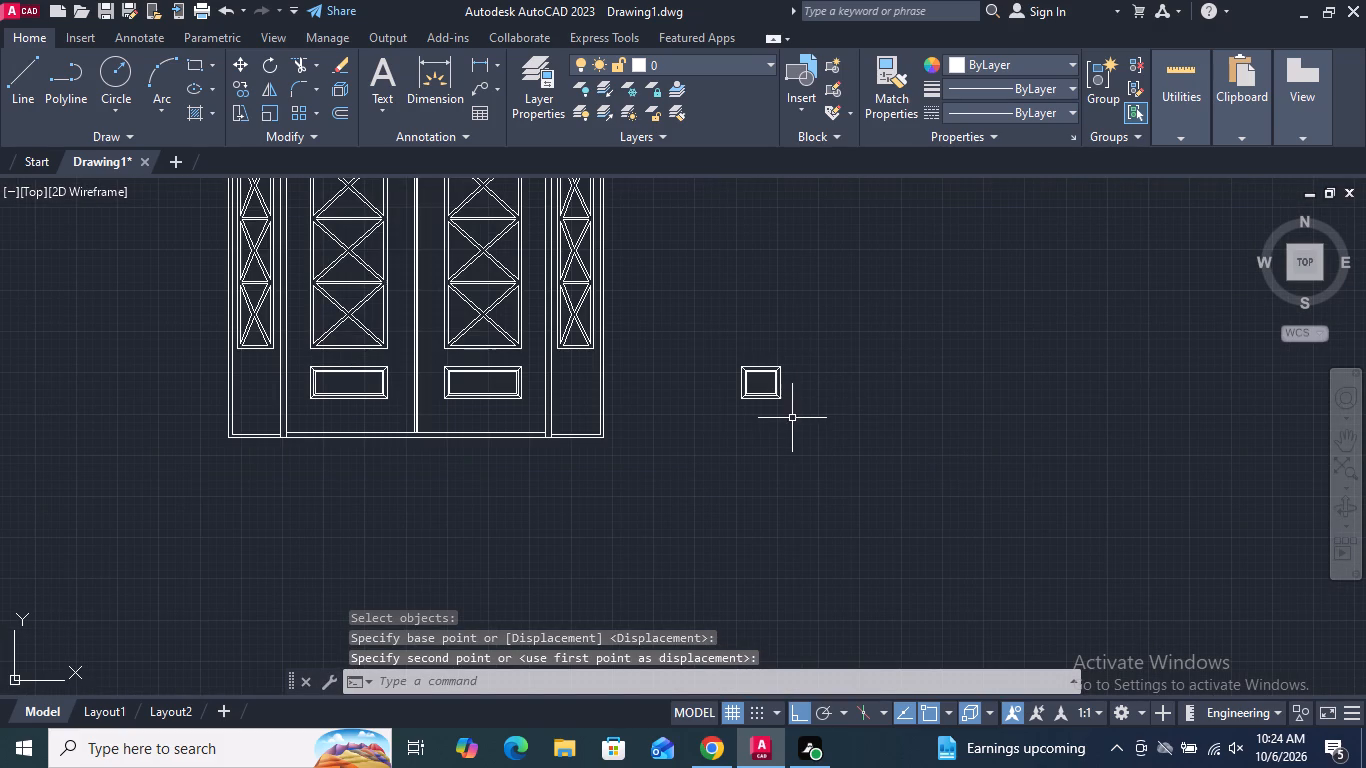
# Copy the detached narrowed lower panel horizontally into the double door's right and left side panels, about 4'-8" and 12'-9" away.
pyautogui.click(240, 87)
pyautogui.moveTo(880, 444); pyautogui.dragTo(791, 399)
pyautogui.click(708, 323)
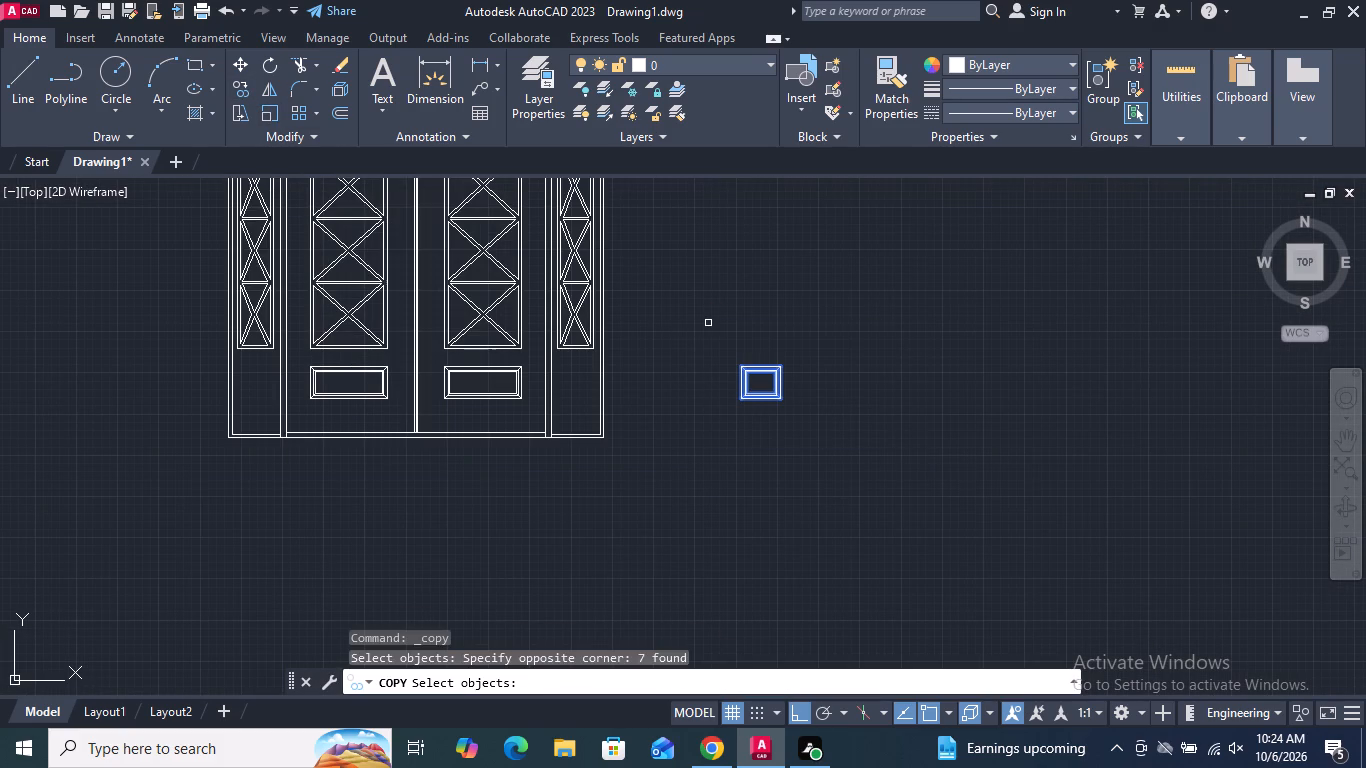
pyautogui.press('Return')
pyautogui.scroll(3, 769, 402)
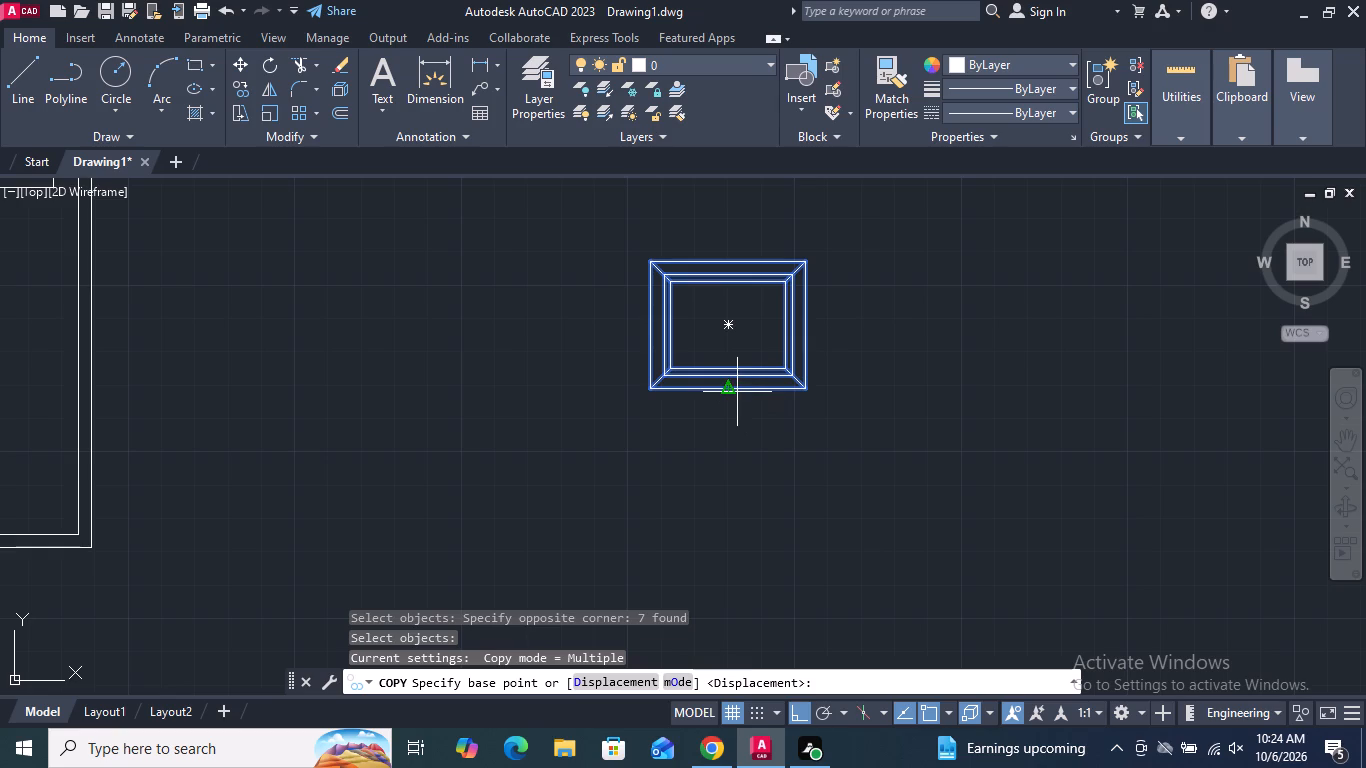
pyautogui.click(729, 390)
pyautogui.scroll(-3, 729, 390)
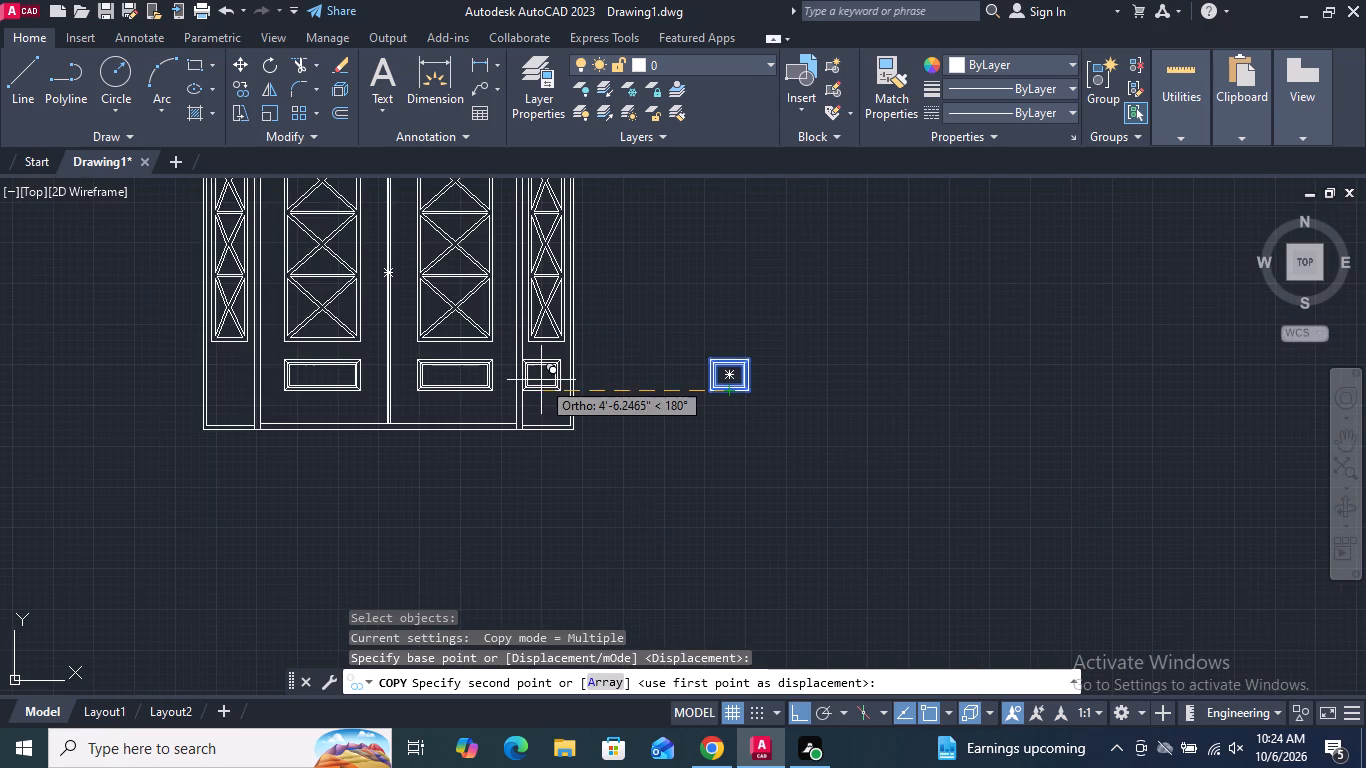
pyautogui.scroll(4, 540, 380)
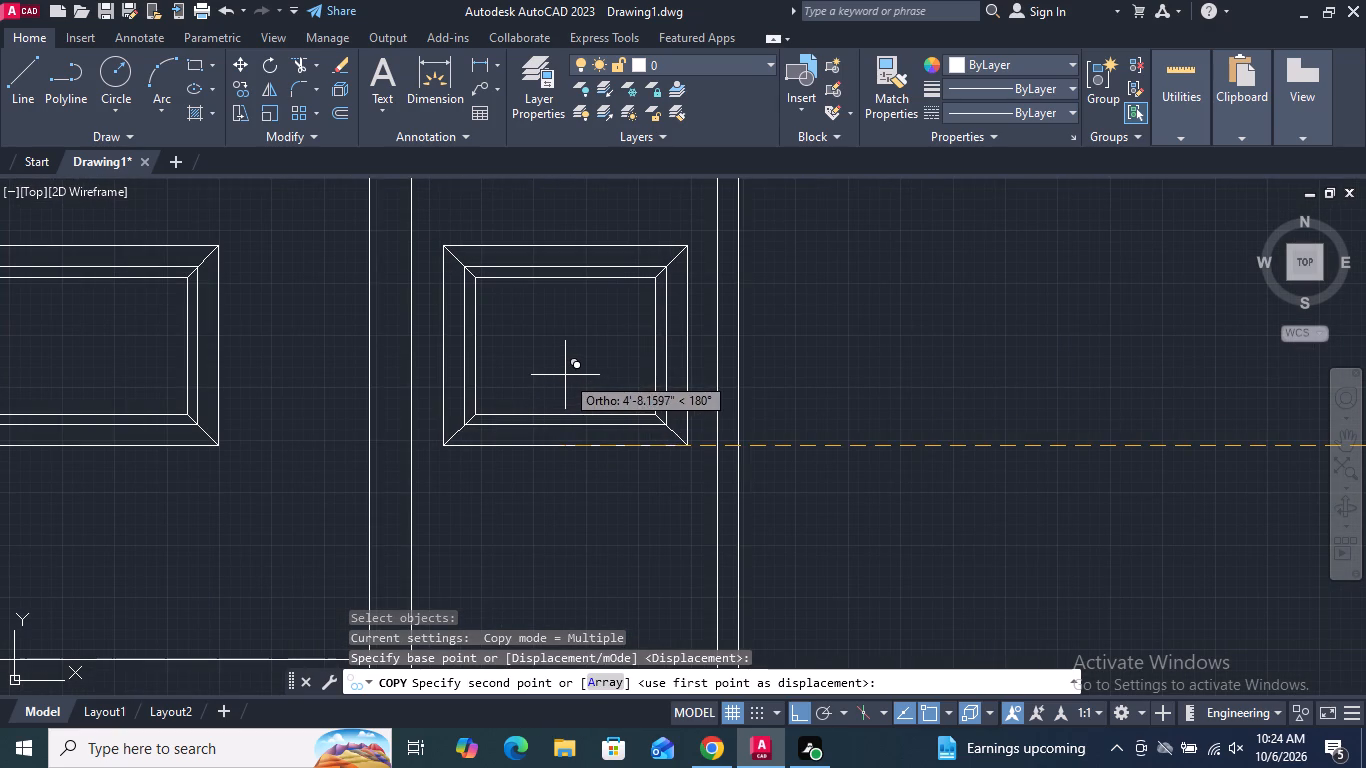
pyautogui.click(566, 373)
pyautogui.scroll(-3, 866, 422)
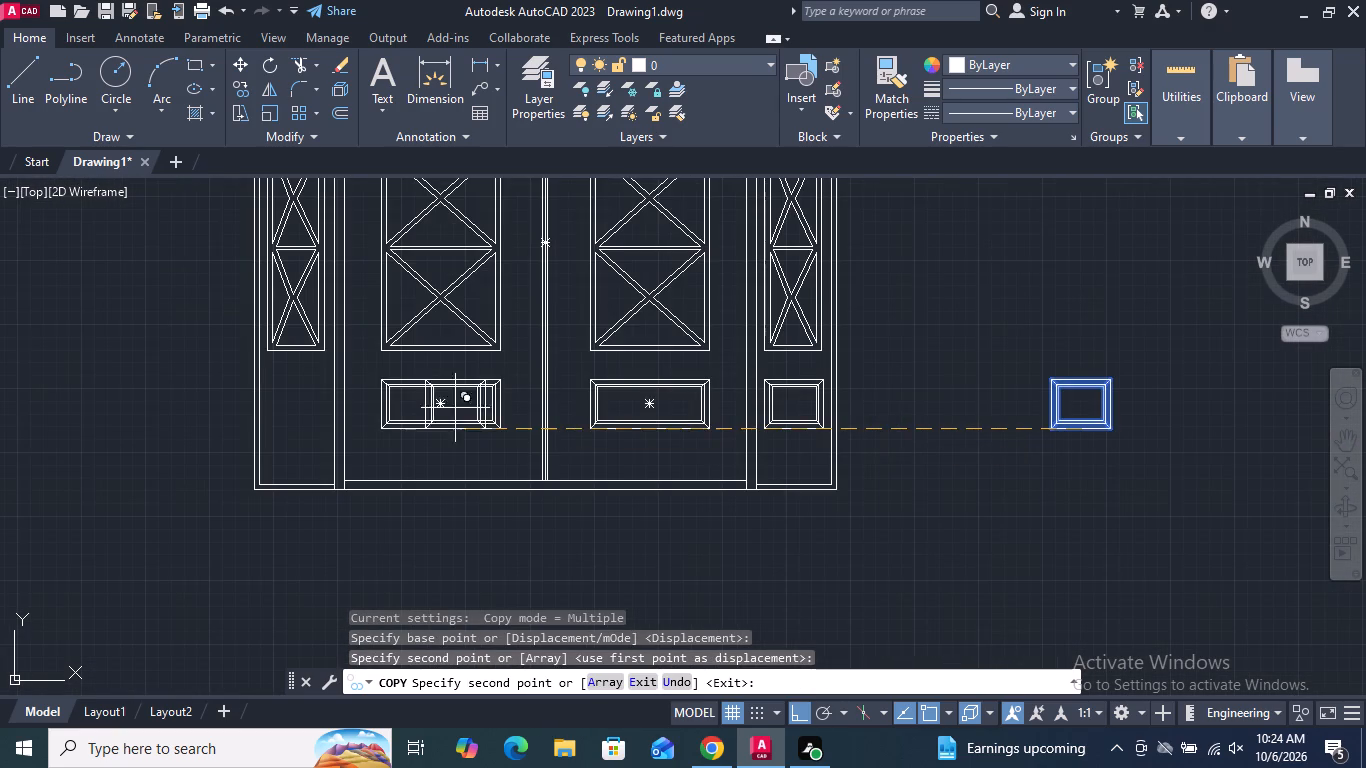
pyautogui.scroll(2, 315, 393)
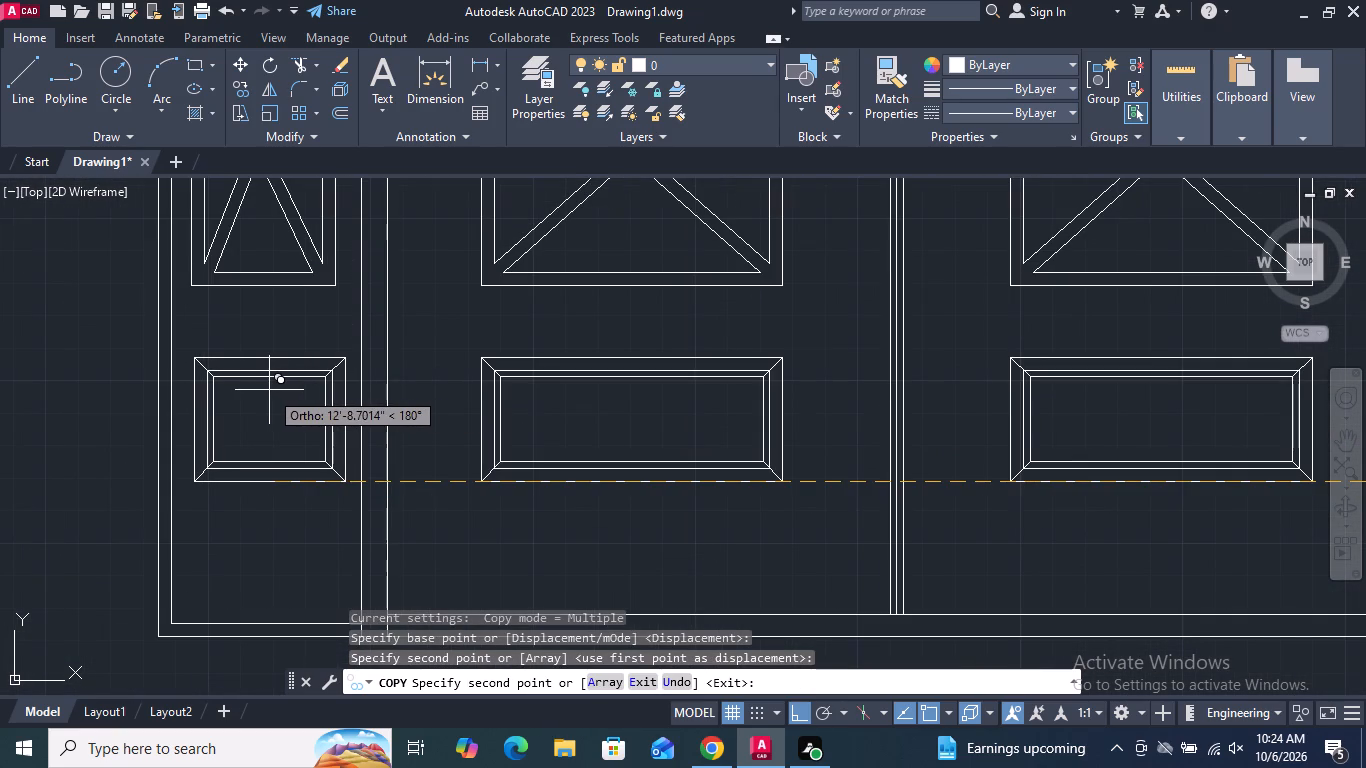
pyautogui.click(263, 388)
pyautogui.press('Return')
# Delete the detached narrowed lower panel standing to the right of the double door.
pyautogui.scroll(-3, 541, 416)
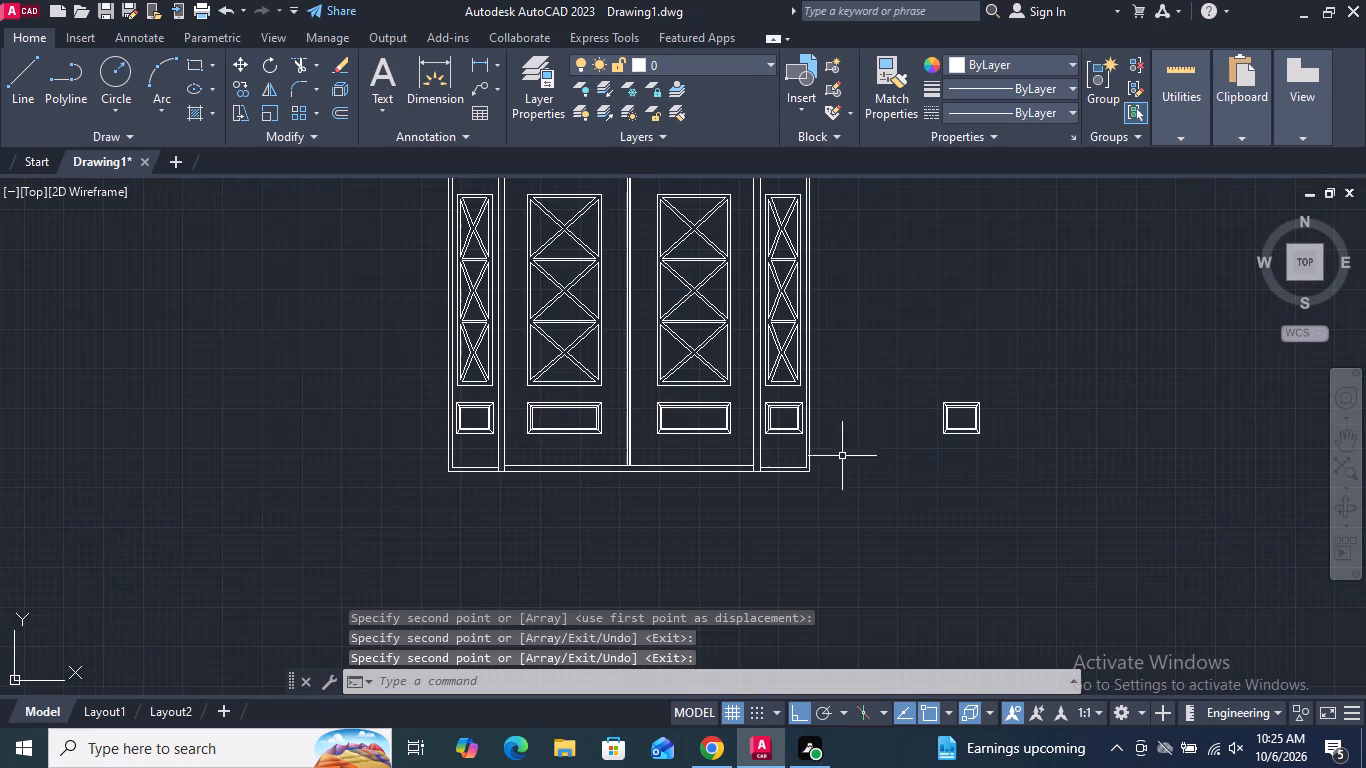
pyautogui.moveTo(1032, 490); pyautogui.dragTo(1016, 477)
pyautogui.click(915, 371)
pyautogui.press('Delete')
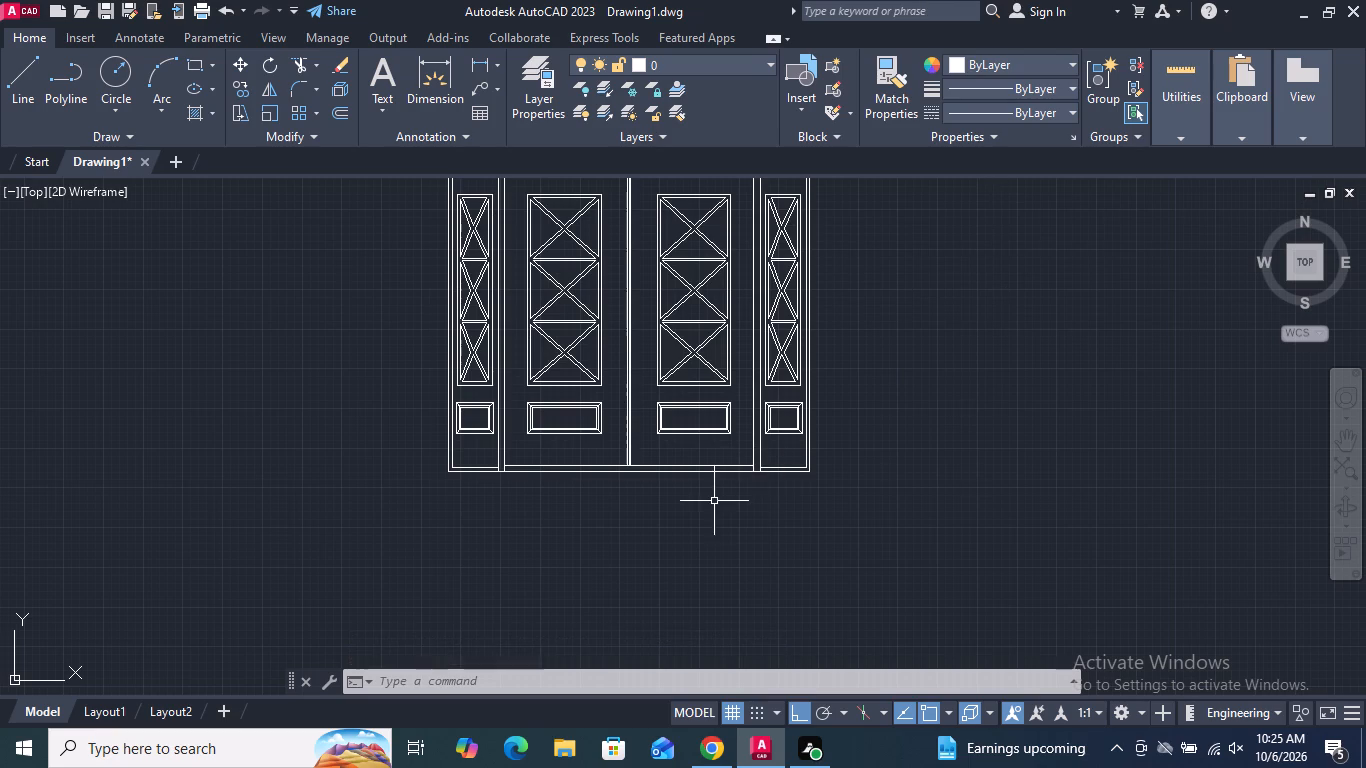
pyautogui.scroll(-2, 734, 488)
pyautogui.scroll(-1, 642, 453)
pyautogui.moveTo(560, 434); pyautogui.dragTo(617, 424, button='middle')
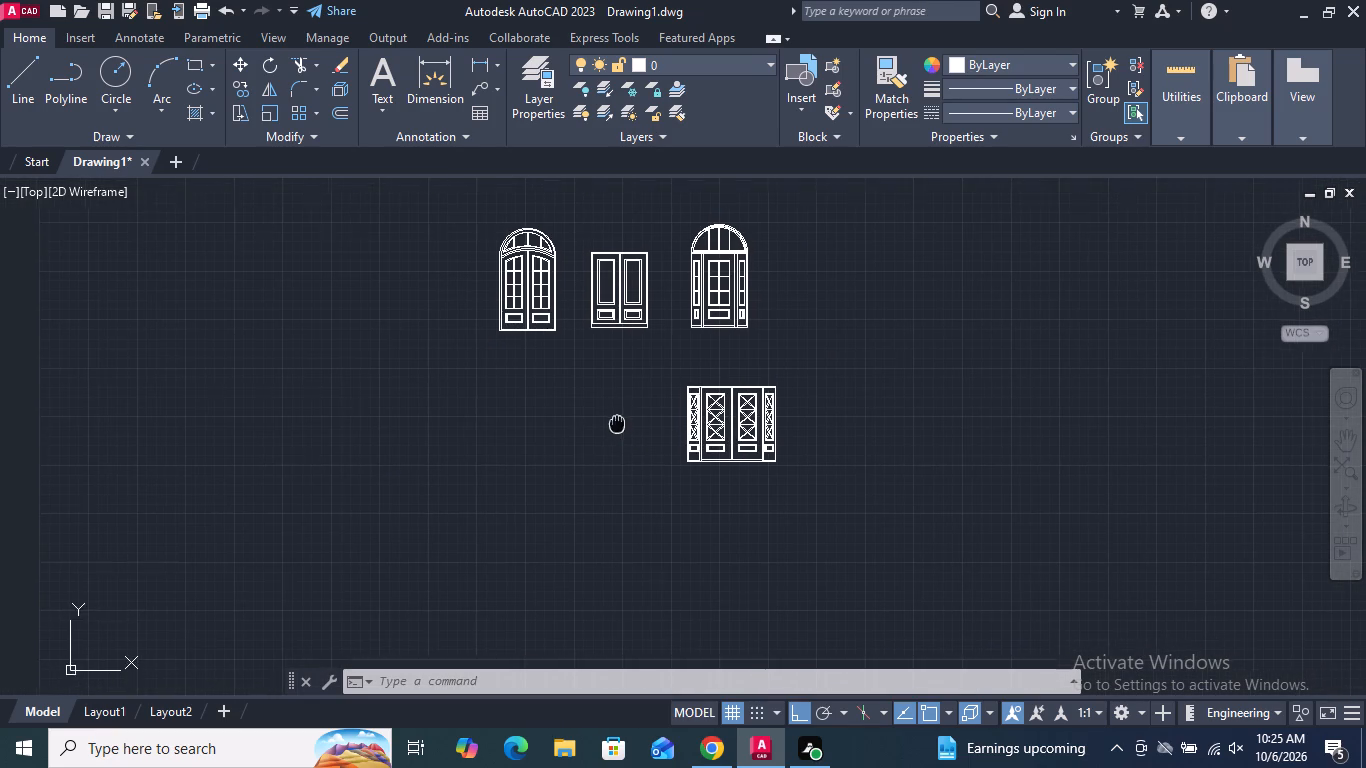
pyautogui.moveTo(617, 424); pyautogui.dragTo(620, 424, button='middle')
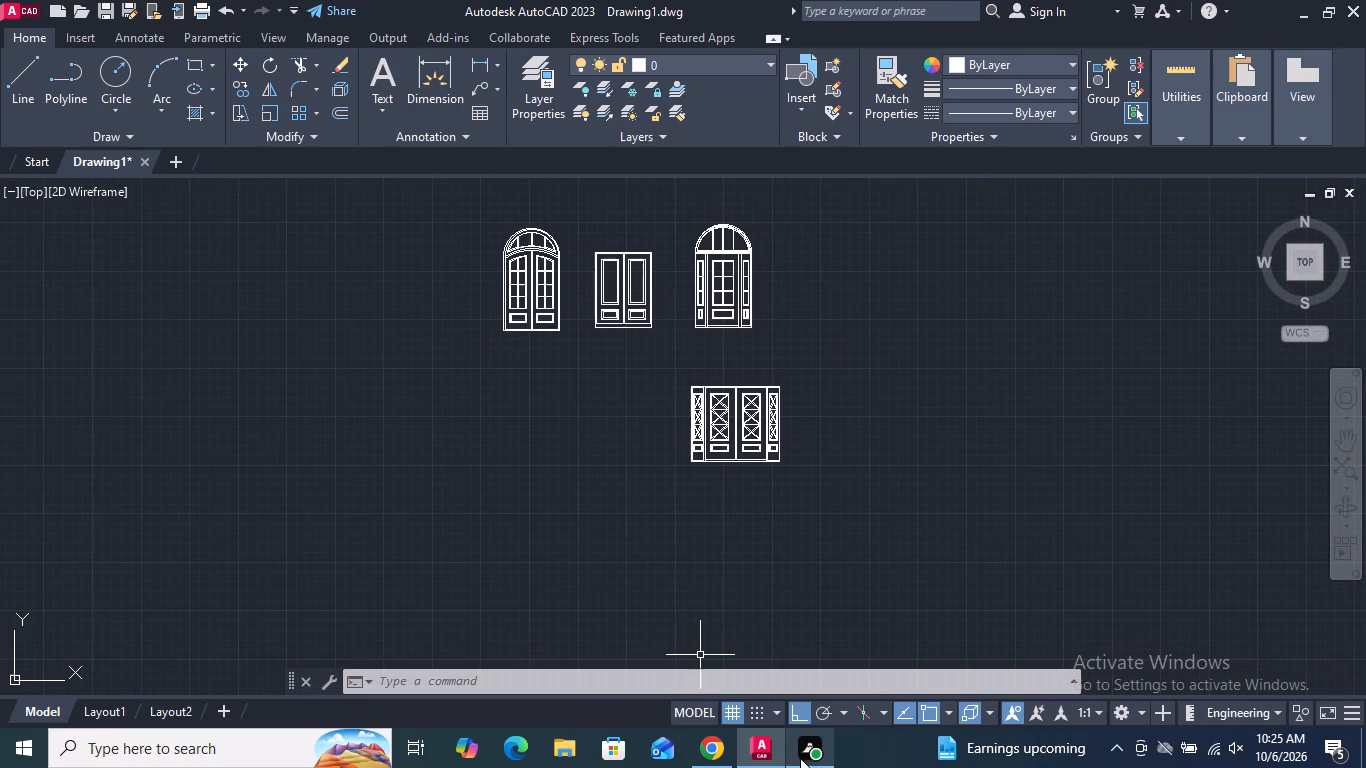
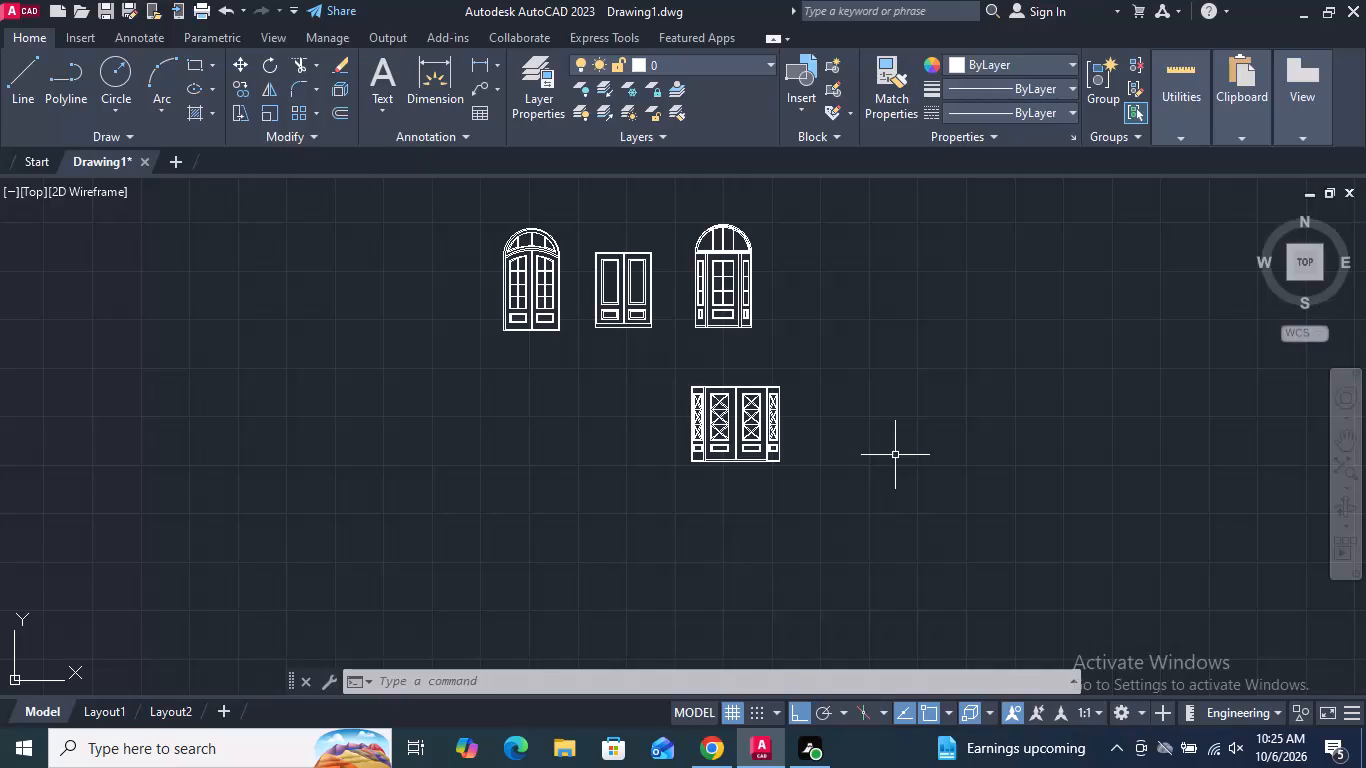
# Copy the double door with X-lattice sidelights twice to the left in line, placing the farther copy about 27' away.
pyautogui.moveTo(625, 406); pyautogui.dragTo(625, 404, button='middle')
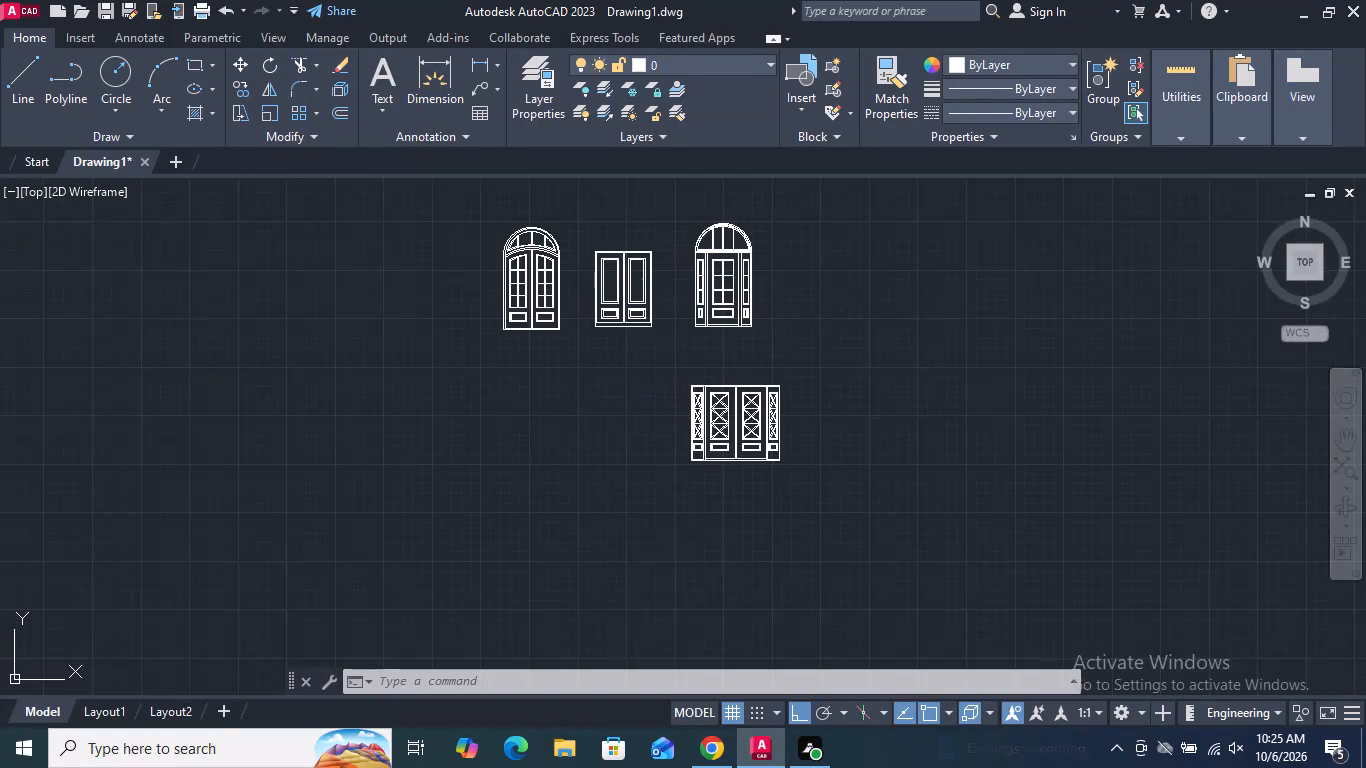
pyautogui.moveTo(625, 404); pyautogui.dragTo(640, 404, button='middle')
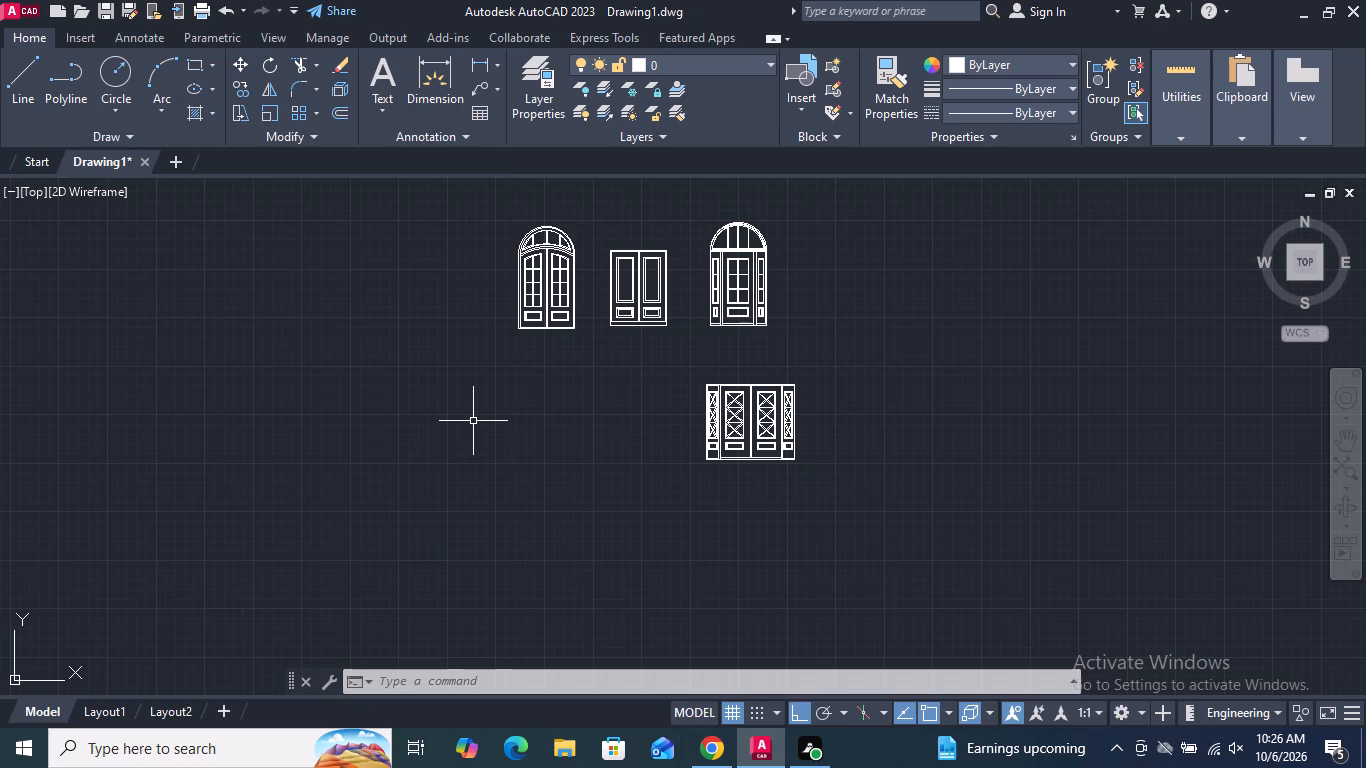
pyautogui.moveTo(840, 501); pyautogui.dragTo(817, 479)
pyautogui.click(638, 353)
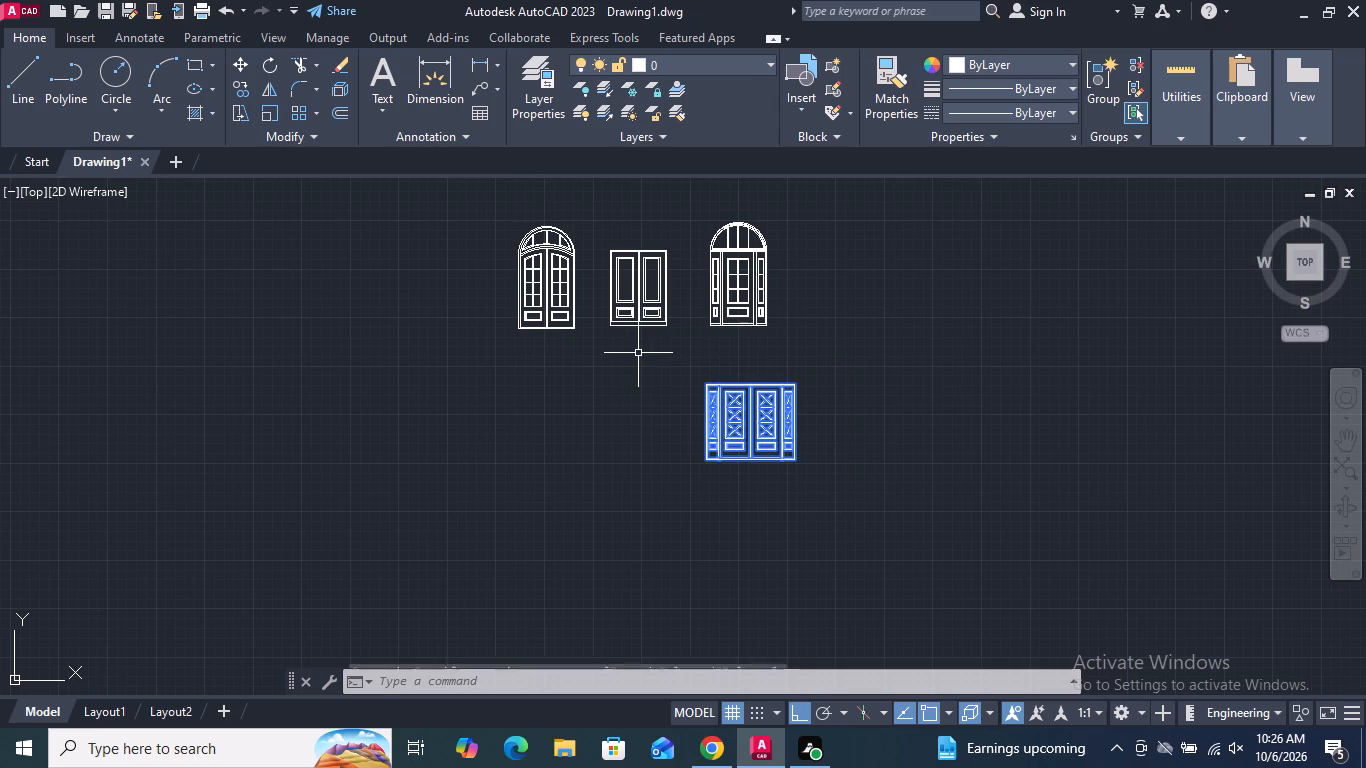
pyautogui.write('co')
pyautogui.press('Return')
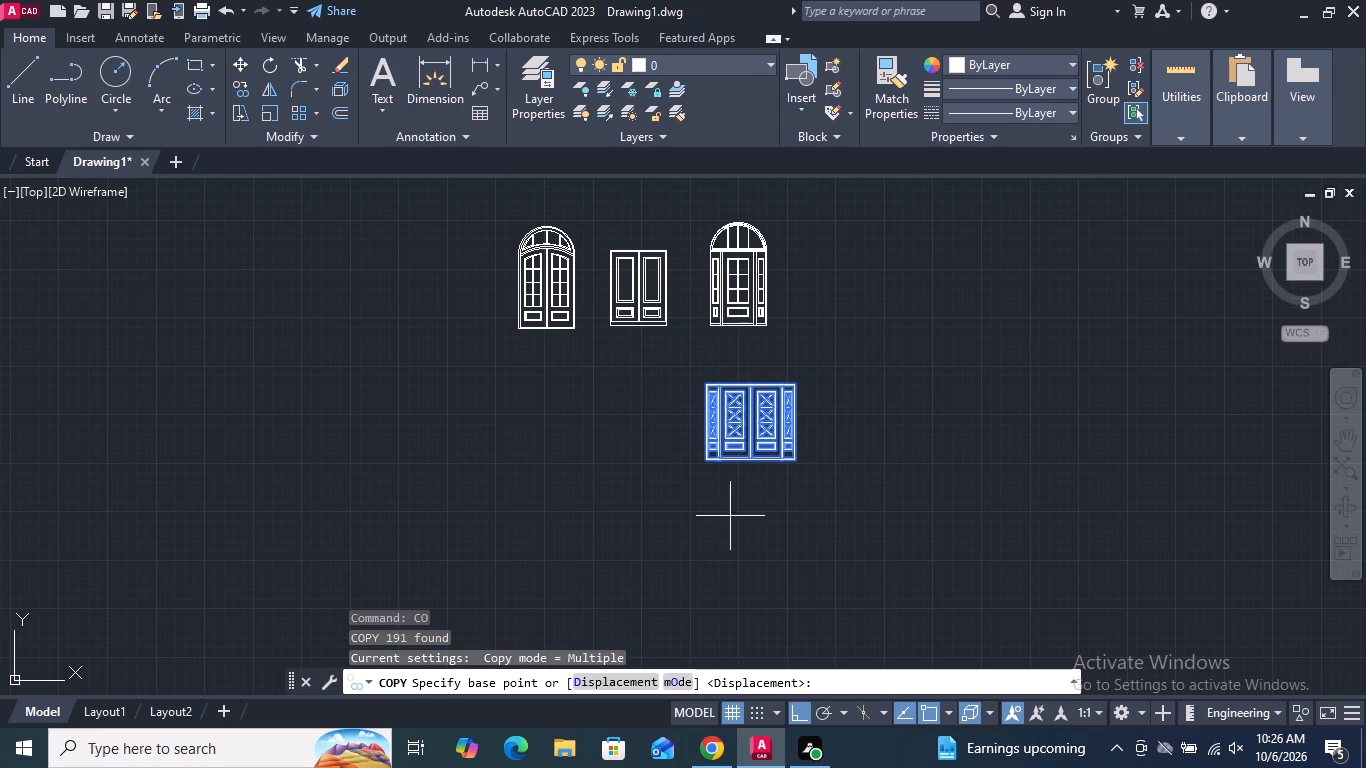
pyautogui.moveTo(741, 511); pyautogui.dragTo(716, 515)
pyautogui.click(619, 516)
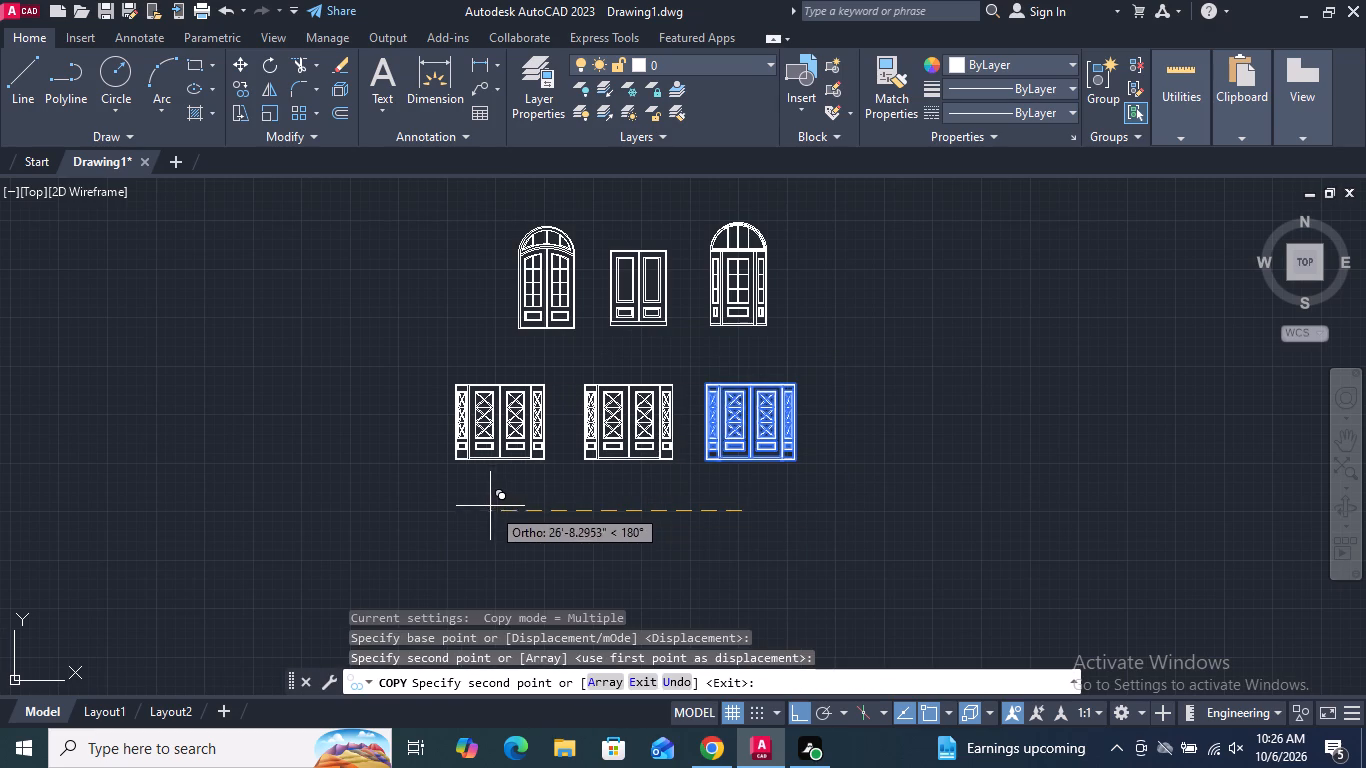
pyautogui.click(487, 505)
pyautogui.press('Return')
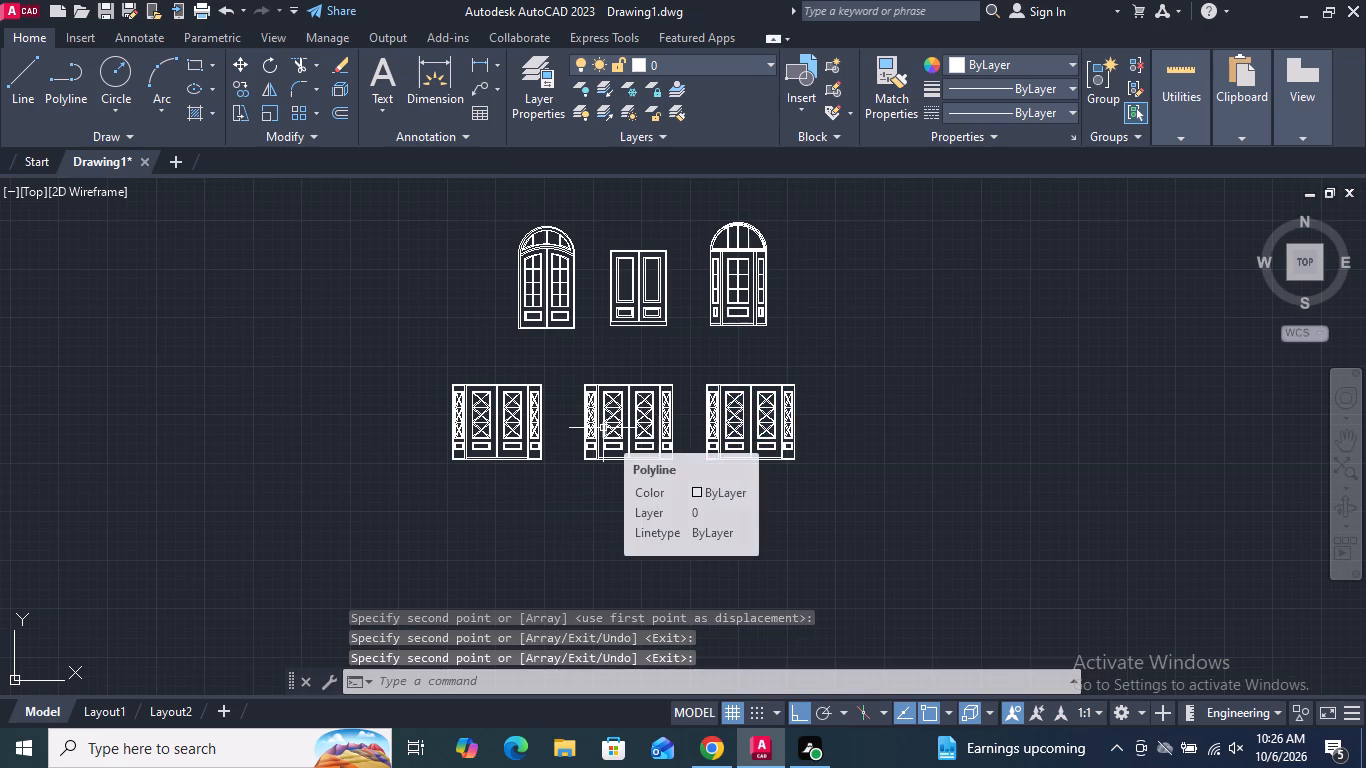
# Erase the three X-shaped lattice crossings from the left sidelight of the middle door copy.
pyautogui.scroll(3, 604, 427)
pyautogui.scroll(3, 551, 322)
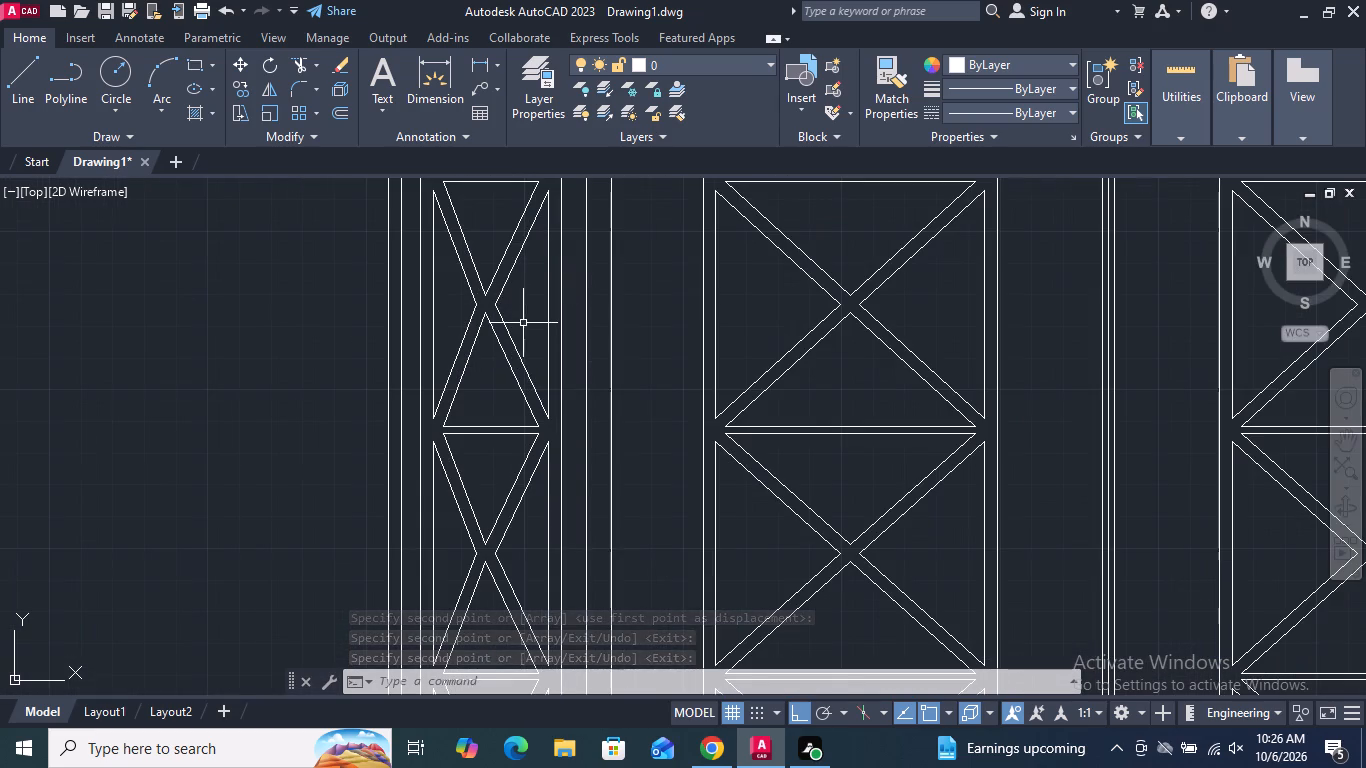
pyautogui.moveTo(508, 381); pyautogui.dragTo(513, 366)
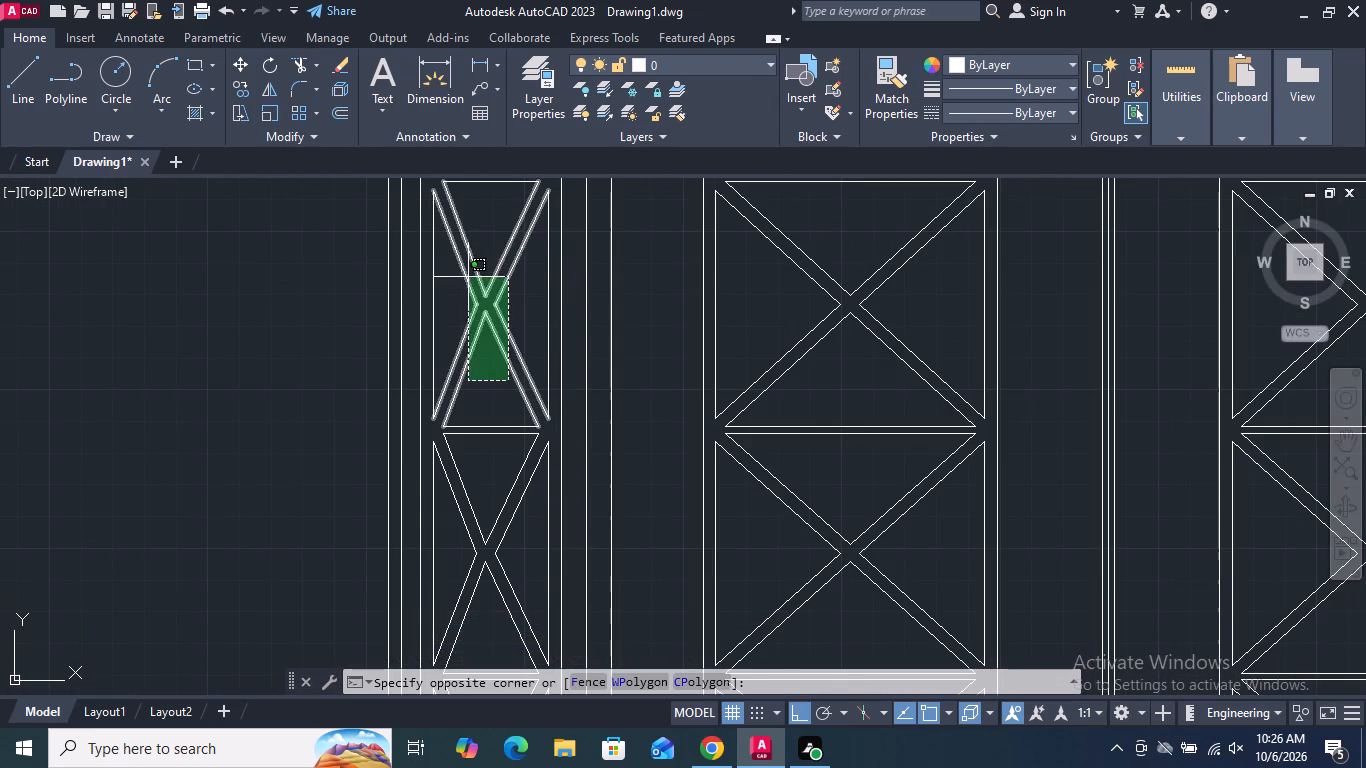
pyautogui.click(468, 277)
pyautogui.press('Delete')
pyautogui.scroll(-2, 493, 291)
pyautogui.scroll(1, 492, 421)
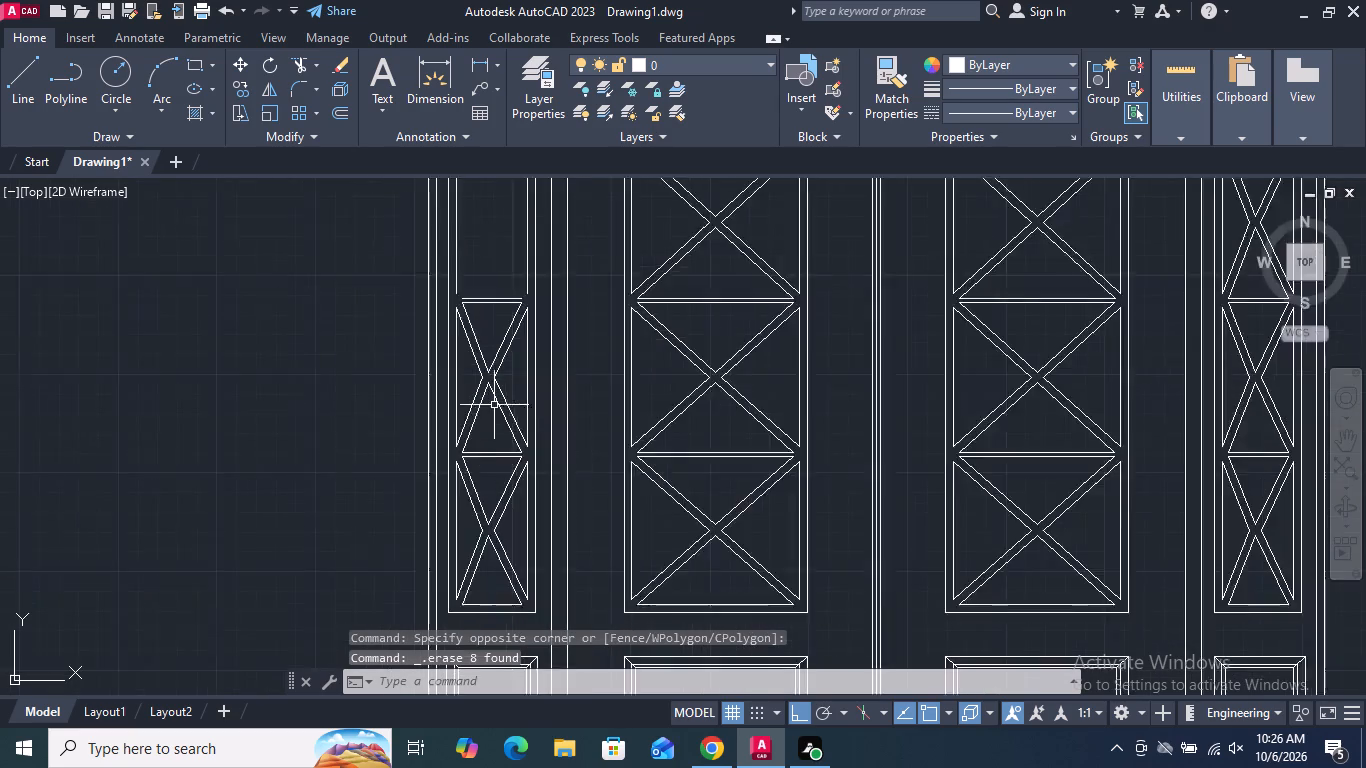
pyautogui.scroll(2, 494, 405)
pyautogui.click(504, 434)
pyautogui.click(446, 301)
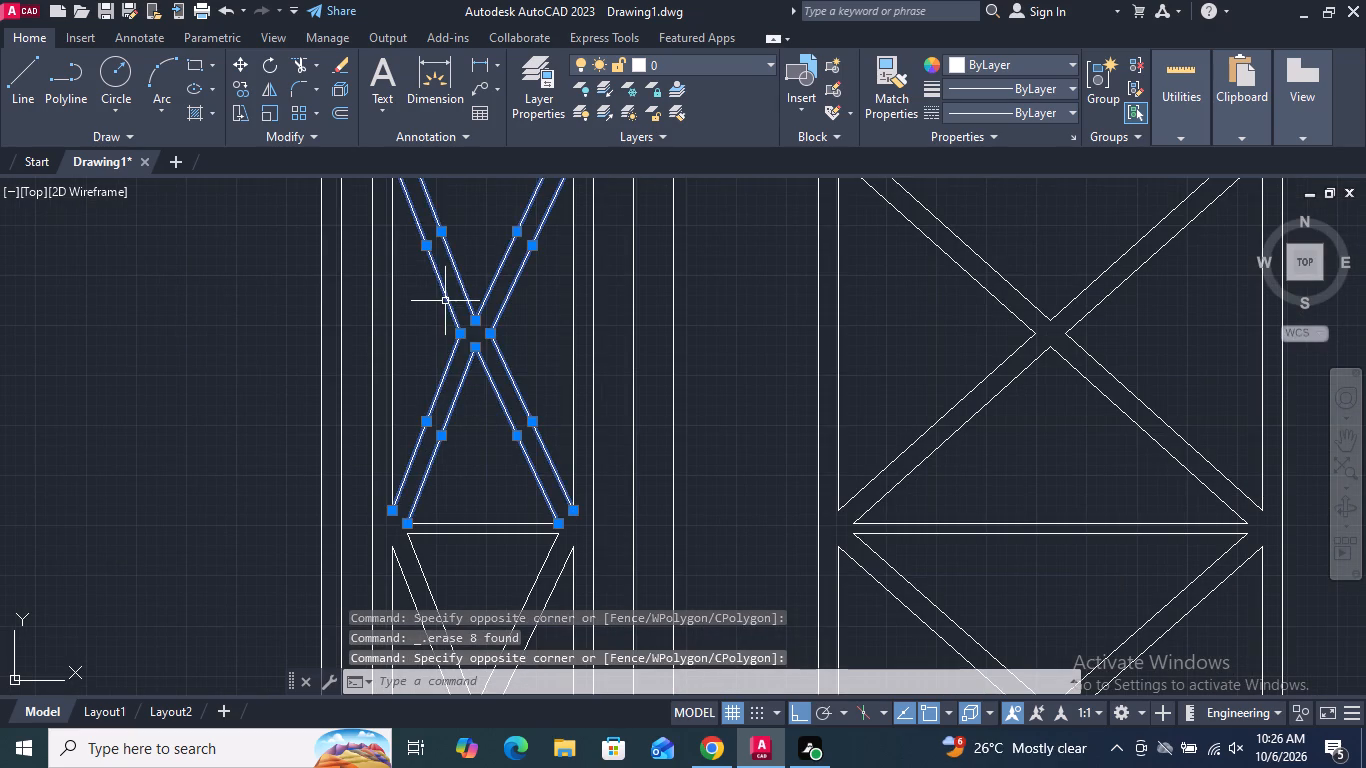
pyautogui.press('Delete')
pyautogui.scroll(-3, 533, 275)
pyautogui.scroll(3, 514, 392)
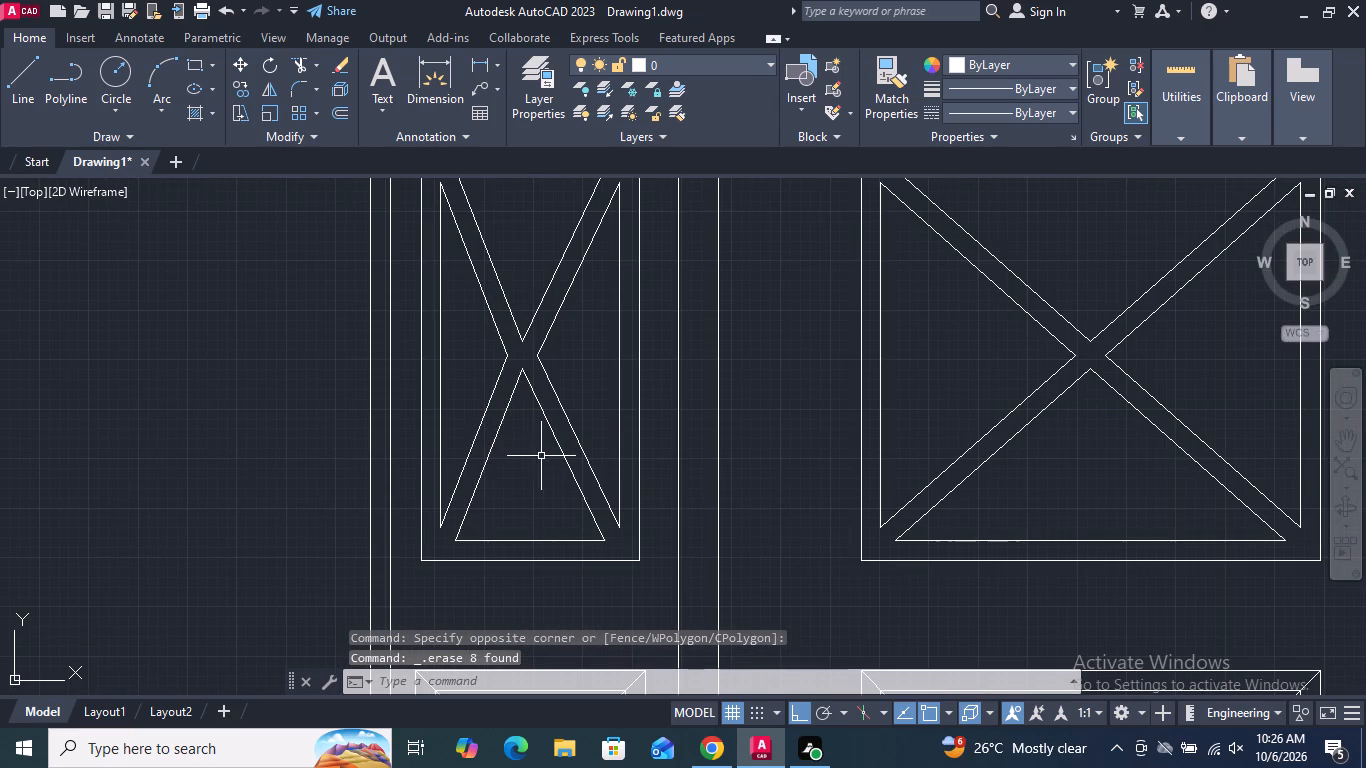
pyautogui.click(549, 458)
pyautogui.click(493, 309)
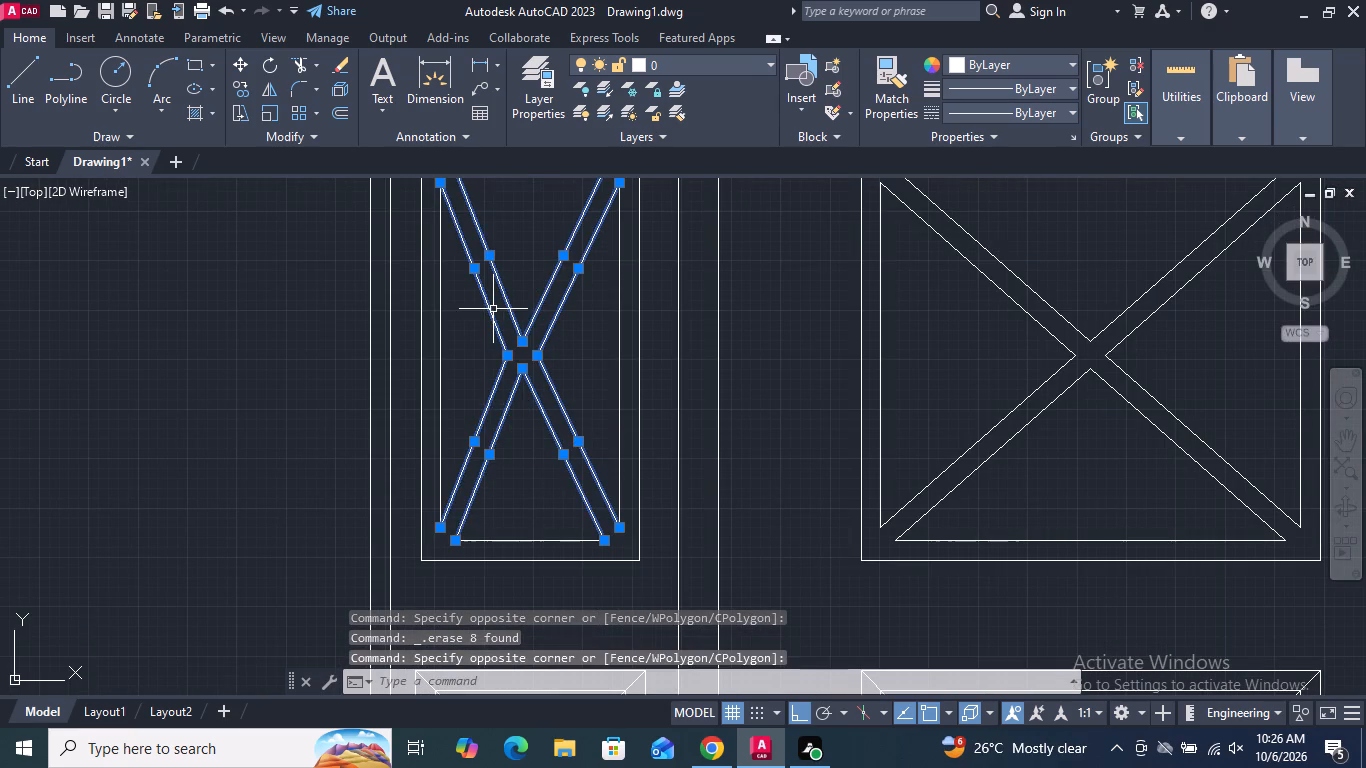
pyautogui.press('Delete')
# Erase the three X-shaped lattice crossings from the right sidelight of the middle door copy.
pyautogui.scroll(-4, 493, 379)
pyautogui.scroll(3, 785, 390)
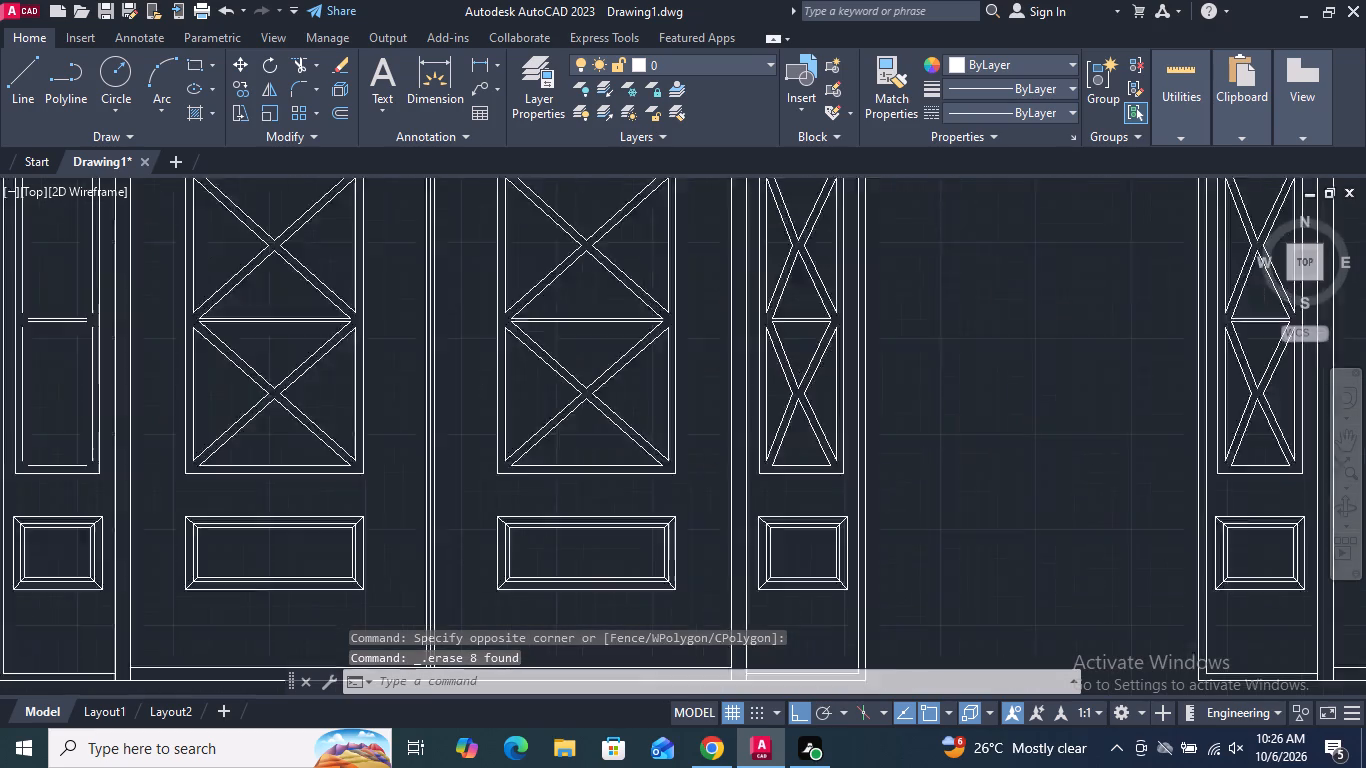
pyautogui.scroll(1, 785, 390)
pyautogui.click(834, 495)
pyautogui.click(792, 354)
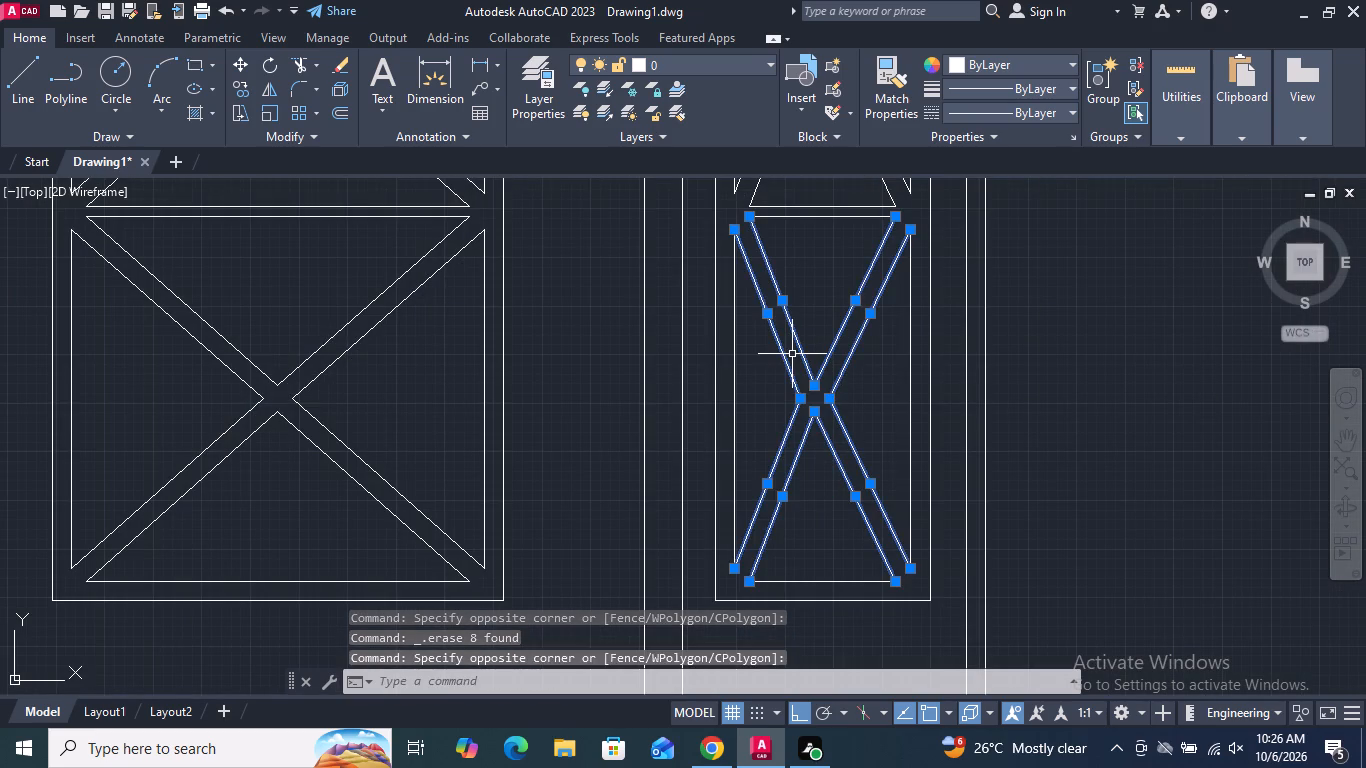
pyautogui.press('Delete')
pyautogui.scroll(-3, 812, 472)
pyautogui.scroll(3, 816, 371)
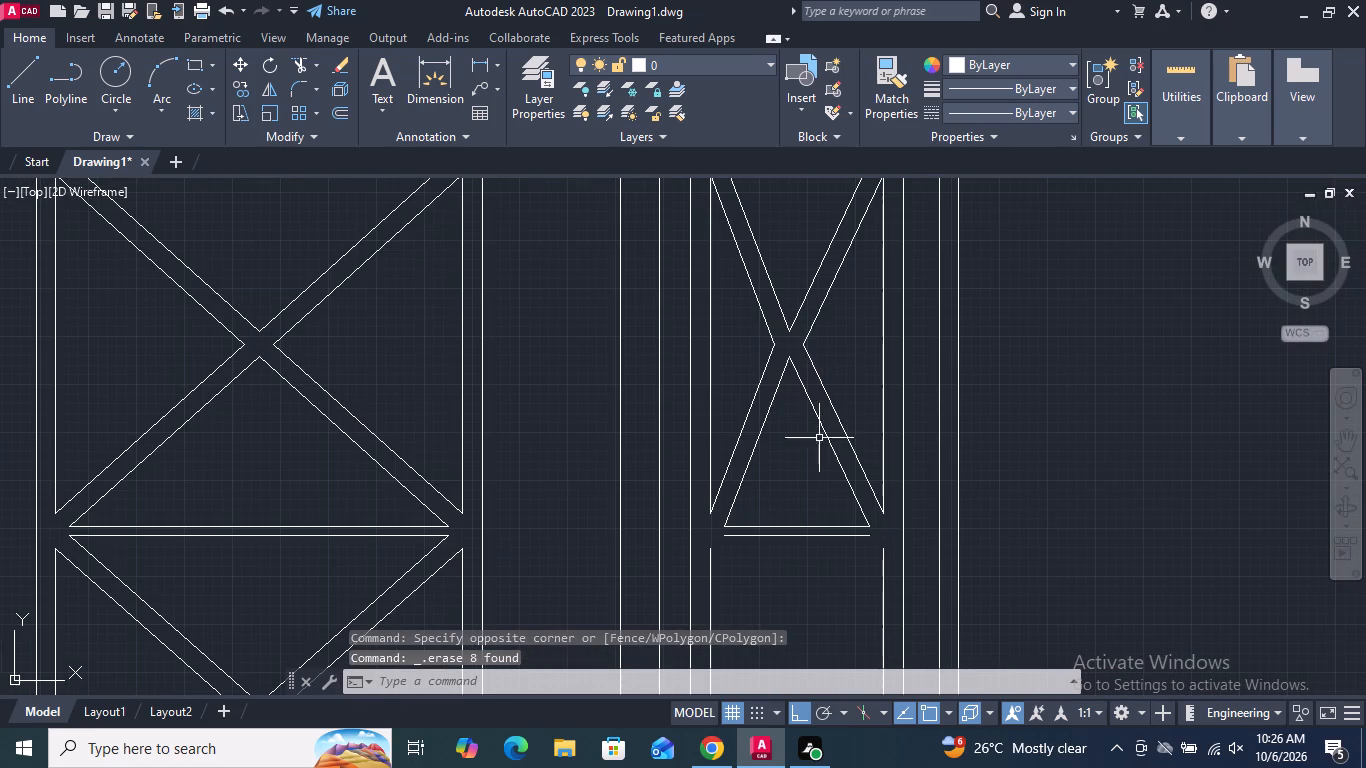
pyautogui.click(822, 450)
pyautogui.click(766, 287)
pyautogui.press('Delete')
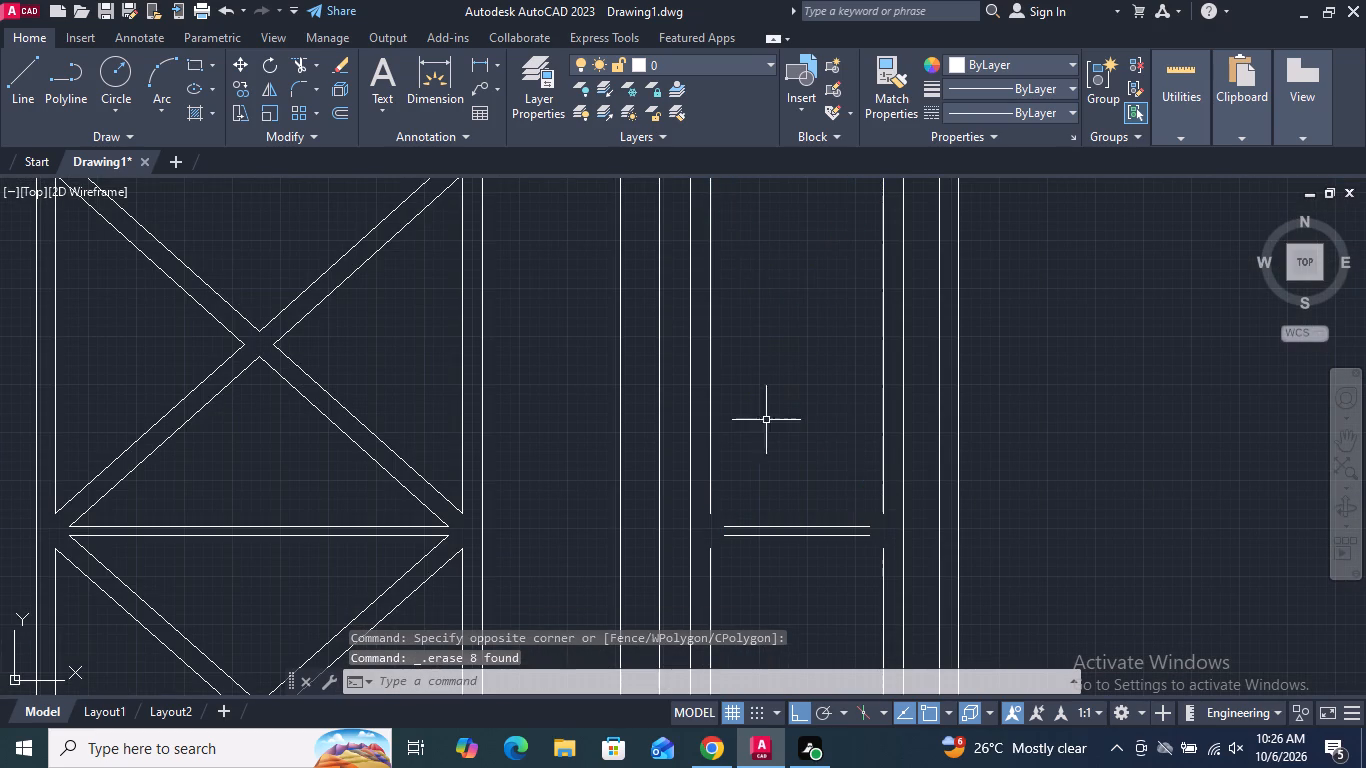
pyautogui.scroll(-3, 769, 466)
pyautogui.scroll(3, 771, 342)
pyautogui.click(798, 470)
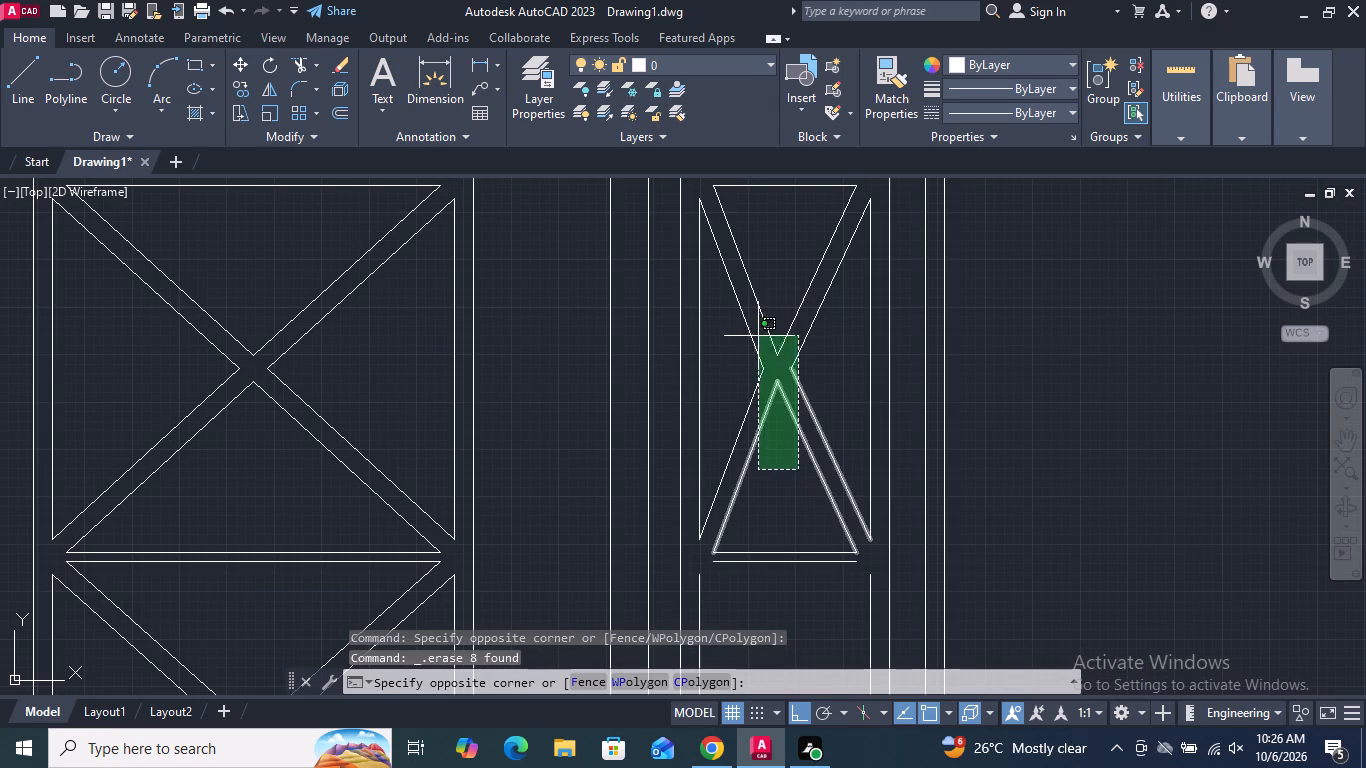
pyautogui.click(756, 328)
pyautogui.press('Delete')
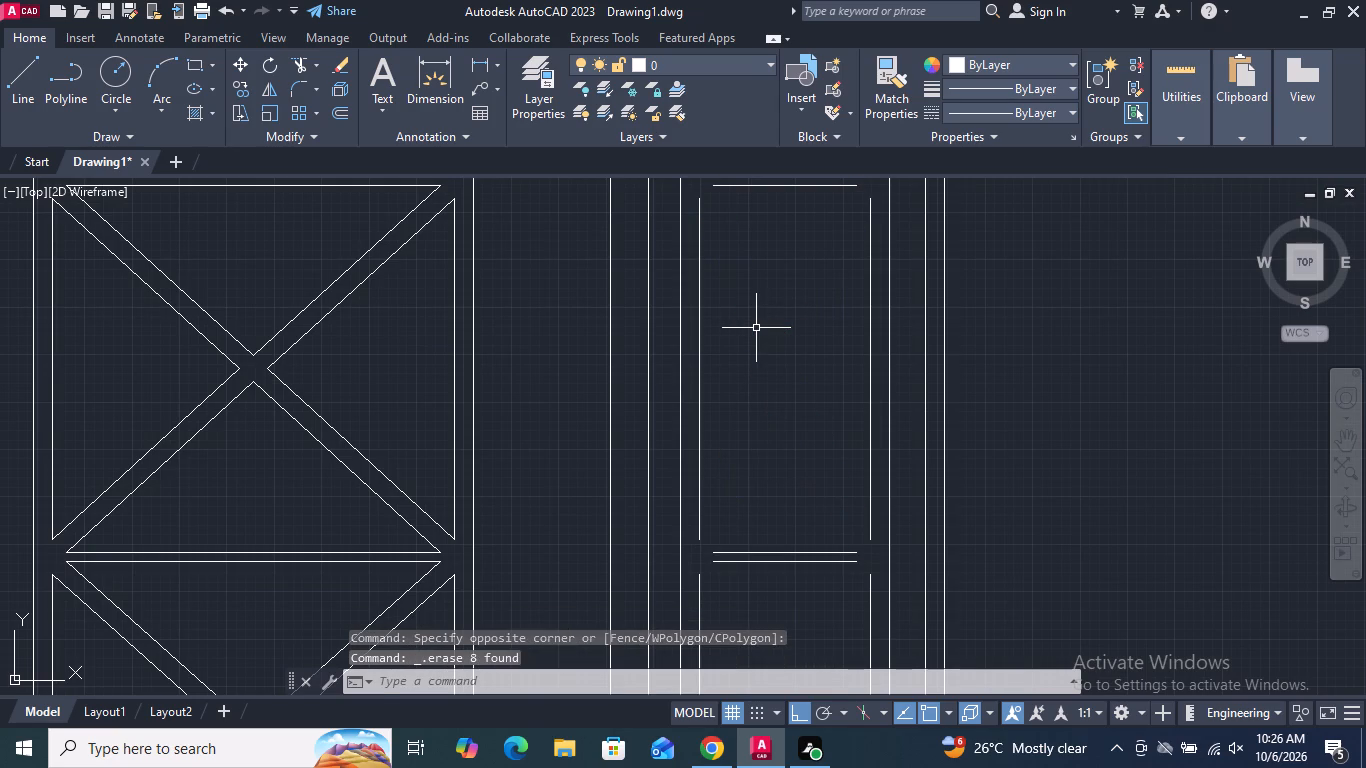
# Draw lines closing both open top corners of the inner frame in the middle door's right sidelight.
pyautogui.moveTo(756, 334); pyautogui.dragTo(765, 469, button='middle')
pyautogui.scroll(1, 759, 409)
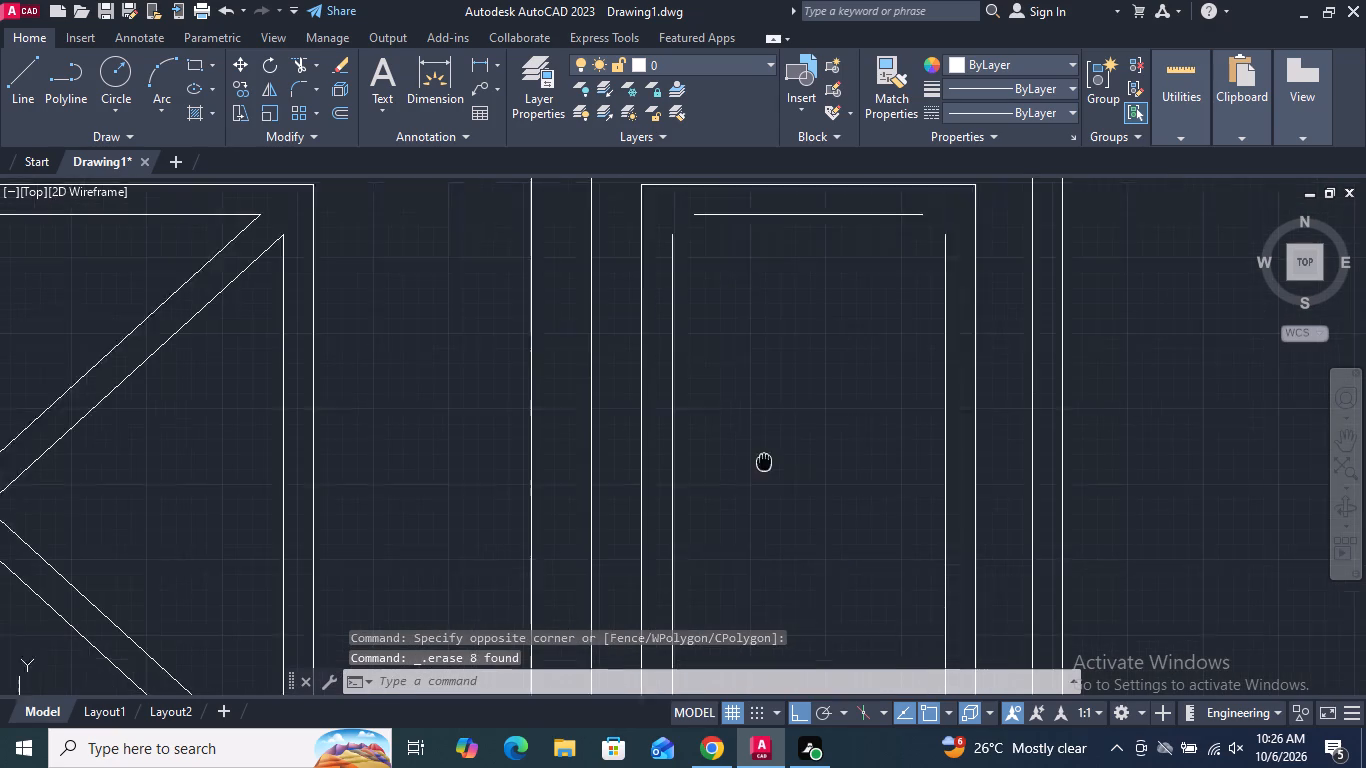
pyautogui.moveTo(765, 469); pyautogui.dragTo(766, 476, button='middle')
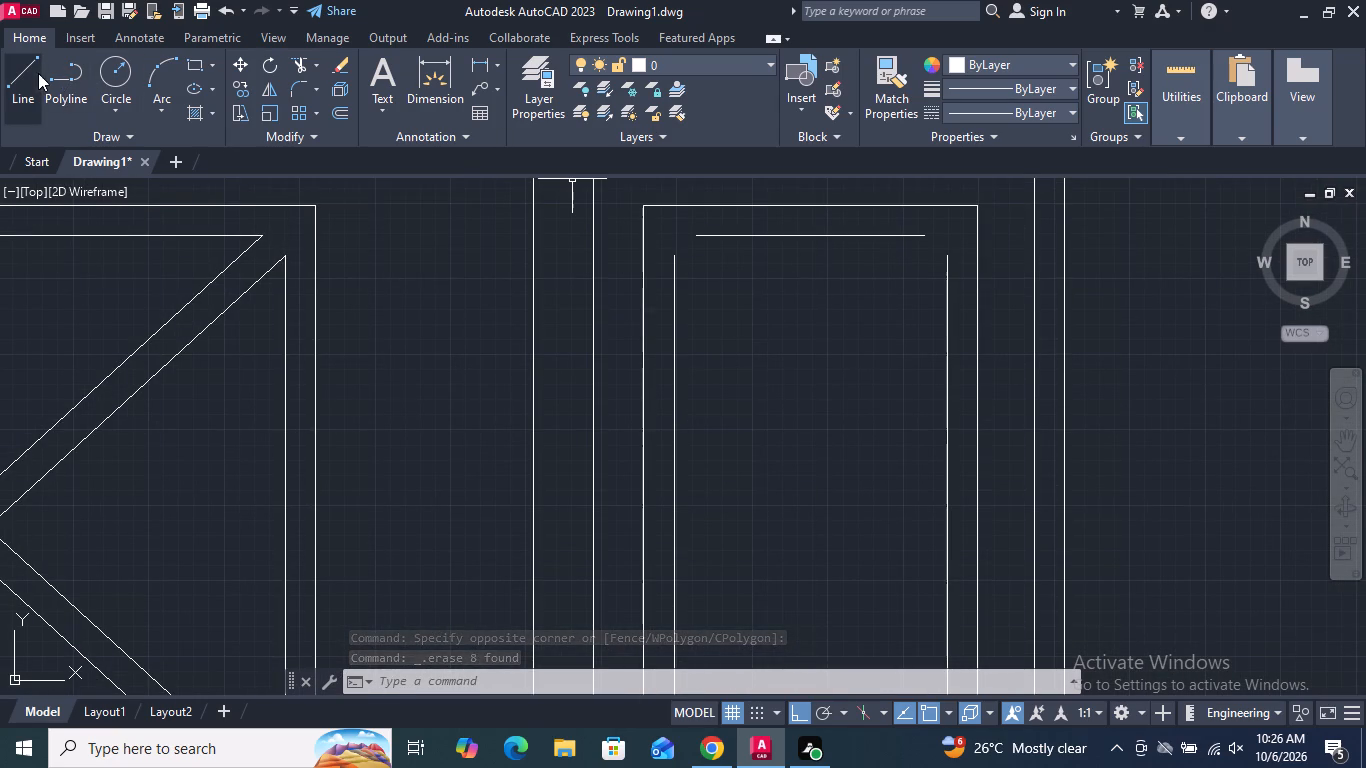
pyautogui.click(10, 71)
pyautogui.click(677, 256)
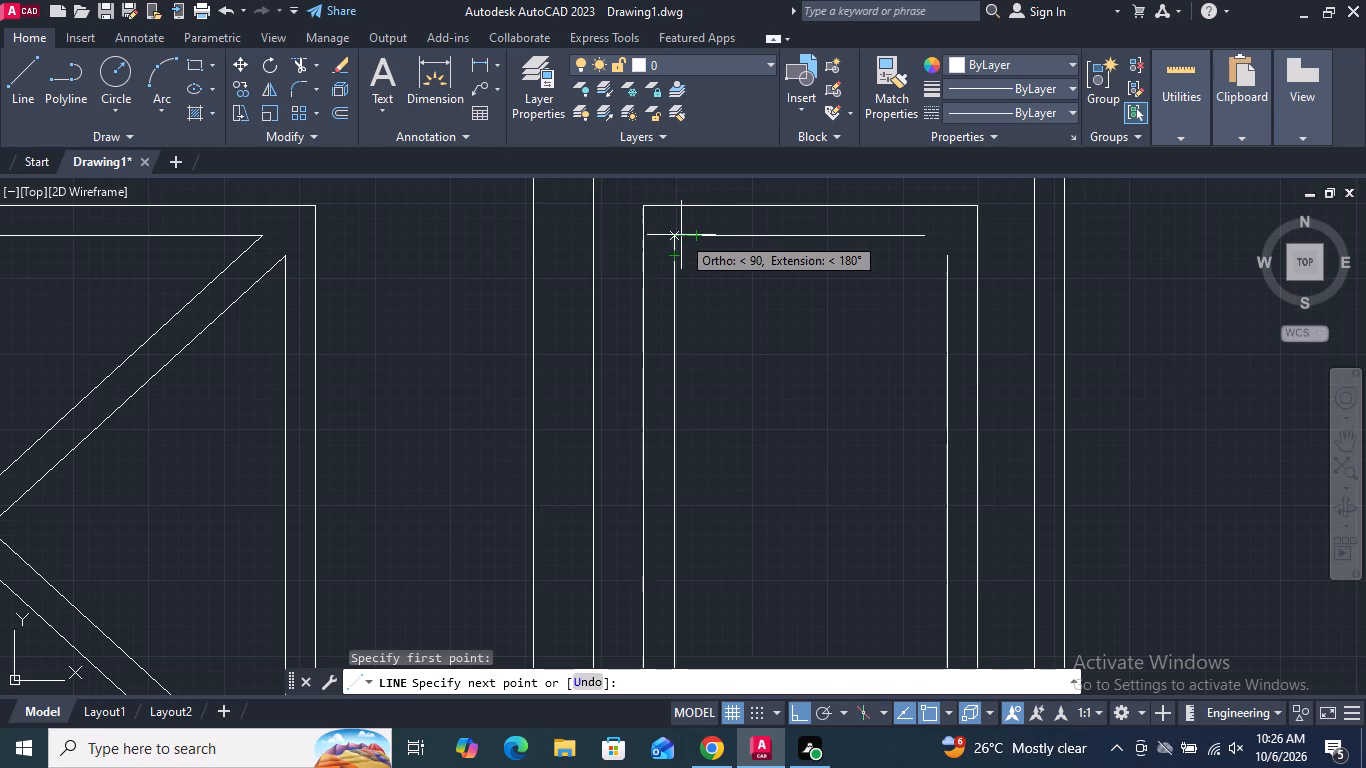
pyautogui.click(675, 236)
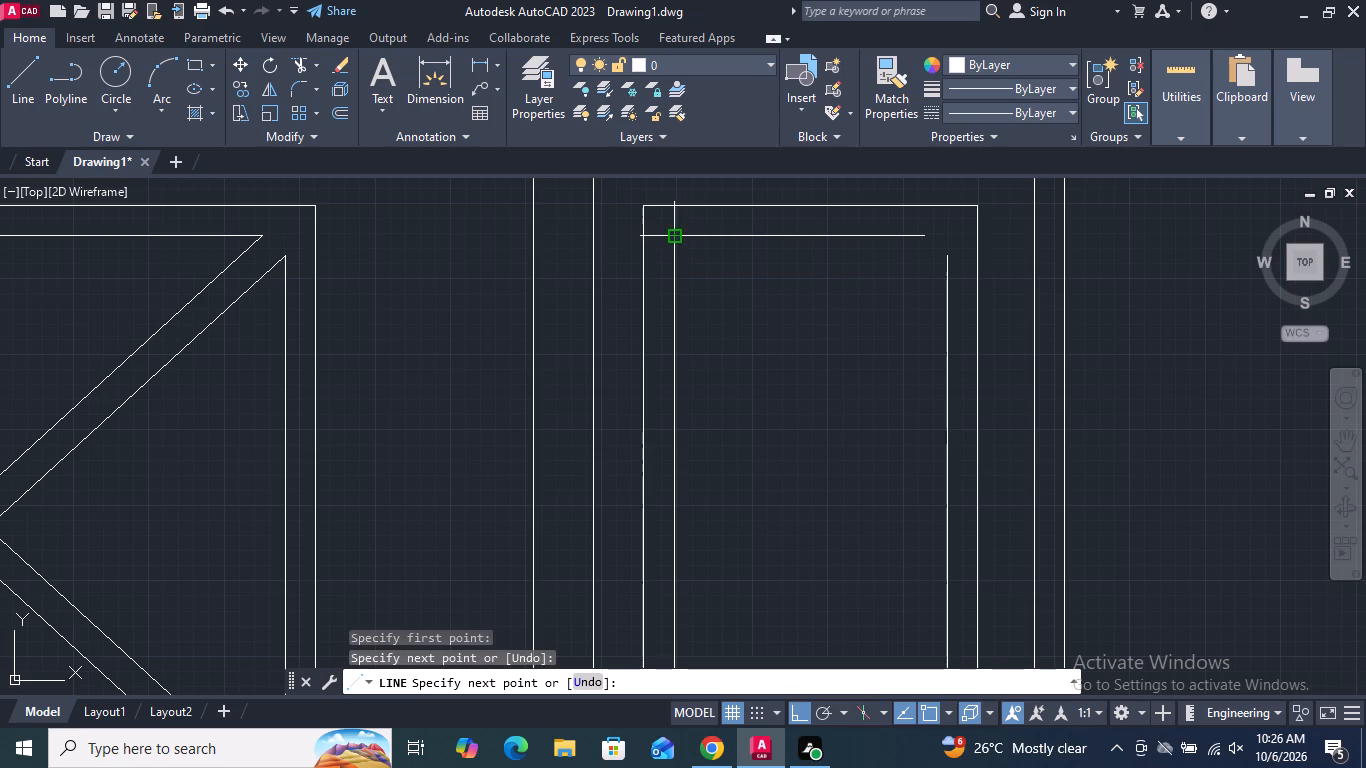
pyautogui.click(692, 235)
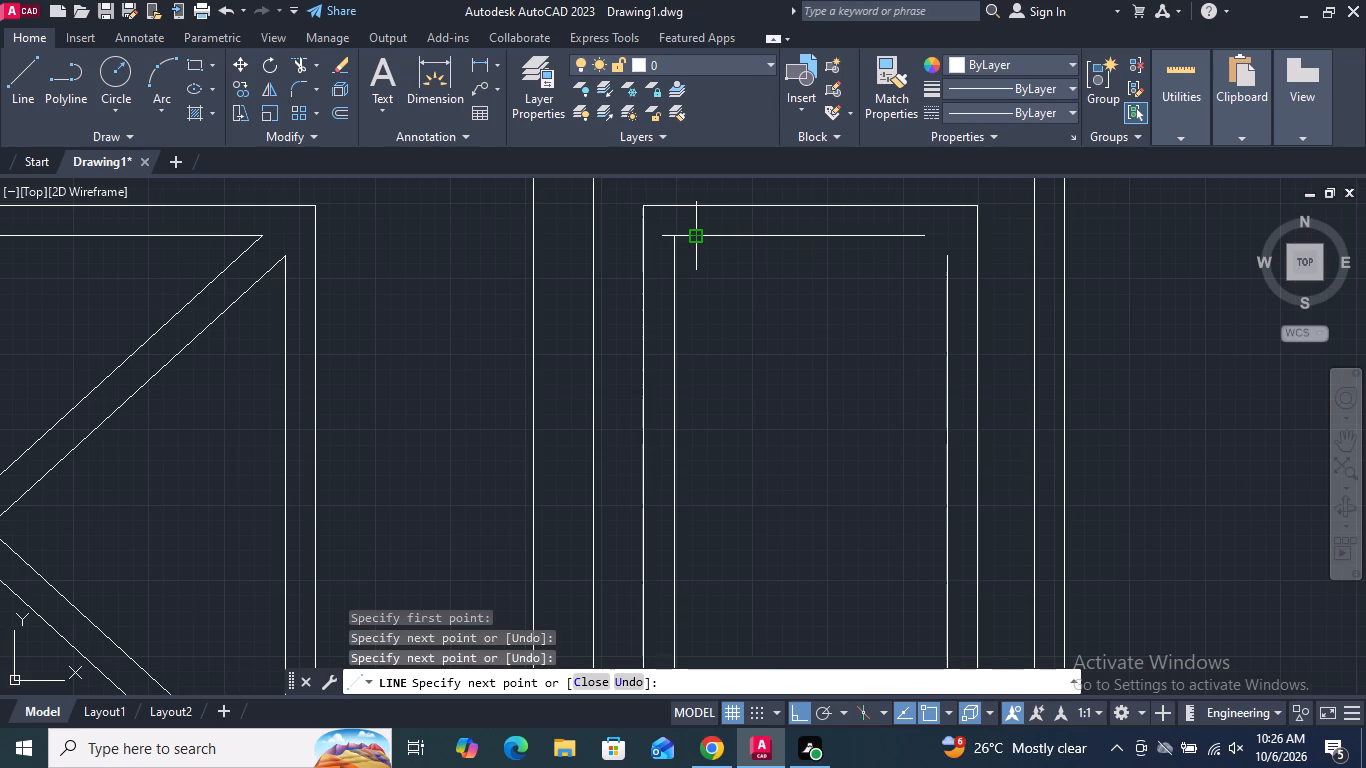
pyautogui.press('Return')
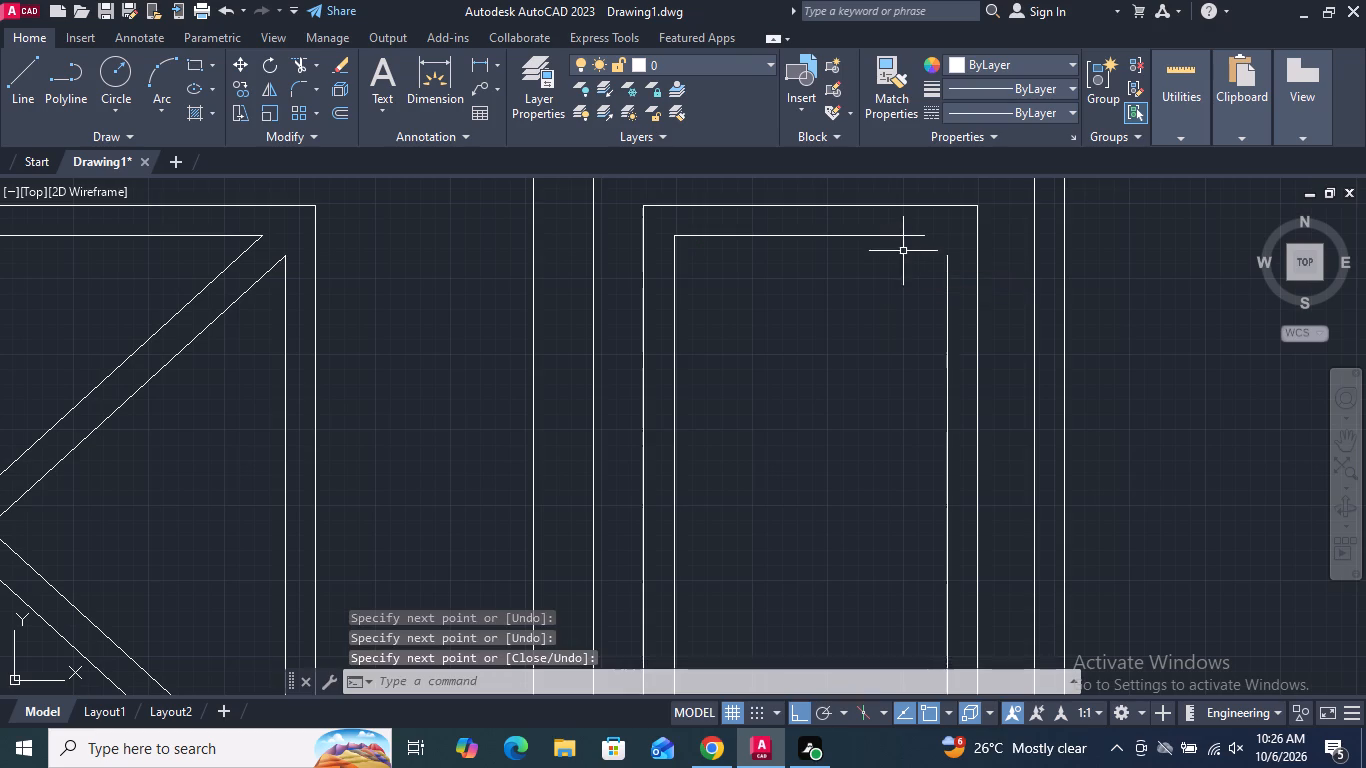
pyautogui.press('Return')
pyautogui.click(927, 237)
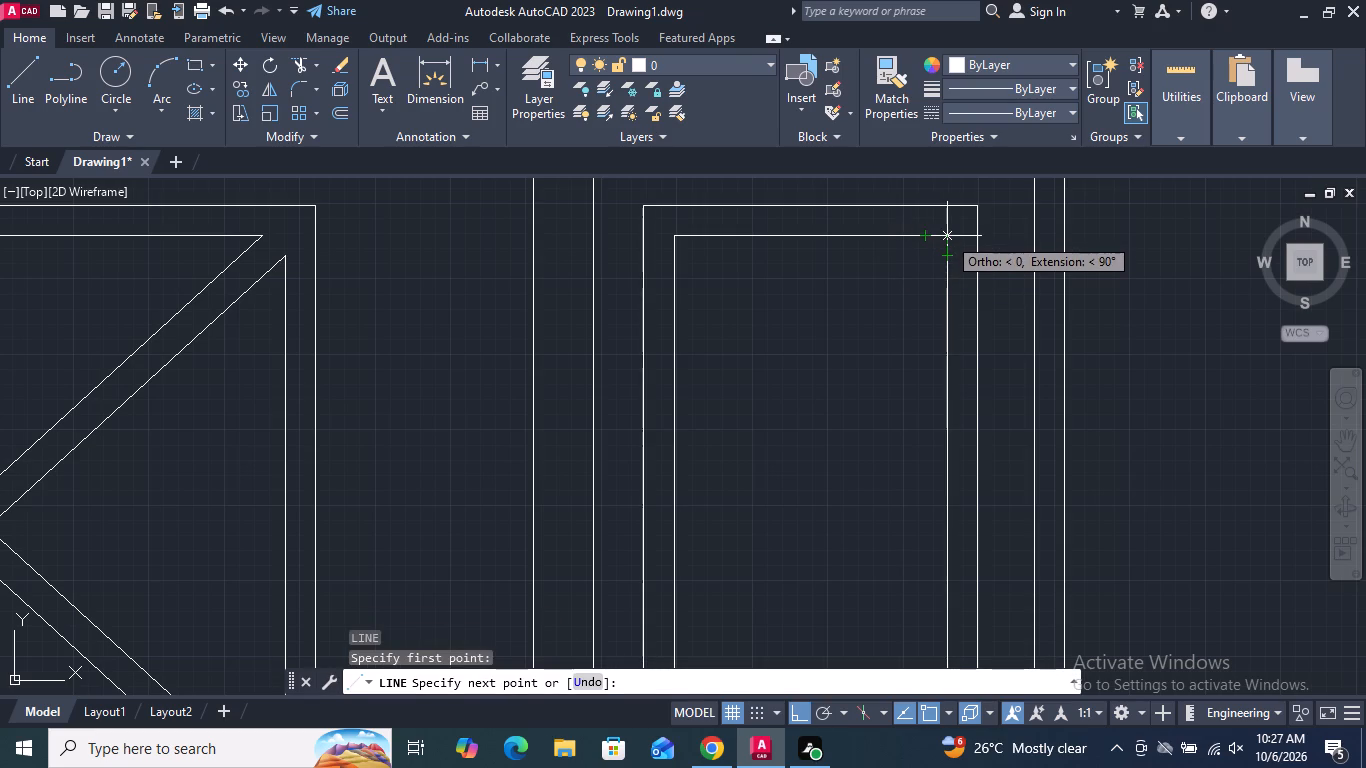
pyautogui.click(947, 236)
pyautogui.click(947, 252)
pyautogui.press('Return')
# Extend the inner side lines and both upper divider lines to meet across the gaps in the right sidelight.
pyautogui.scroll(-3, 900, 191)
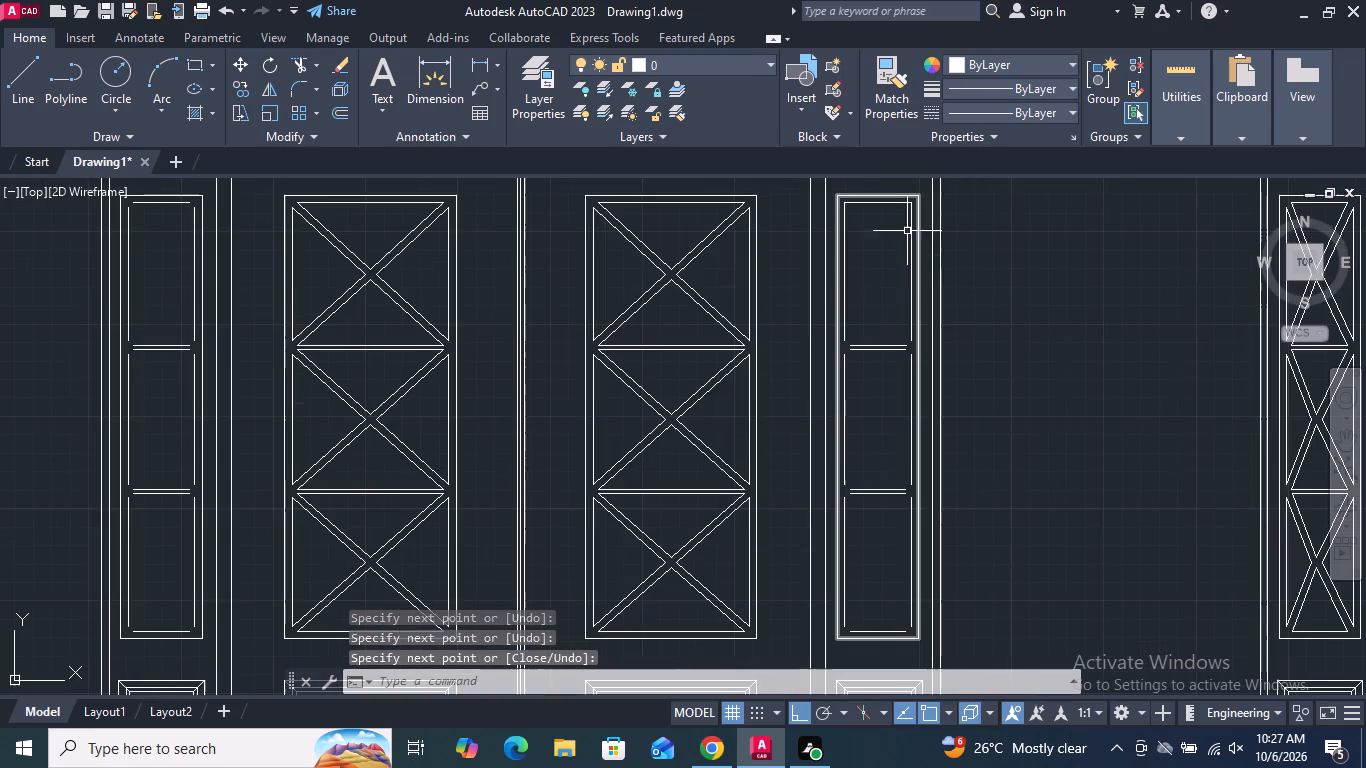
pyautogui.scroll(2, 908, 339)
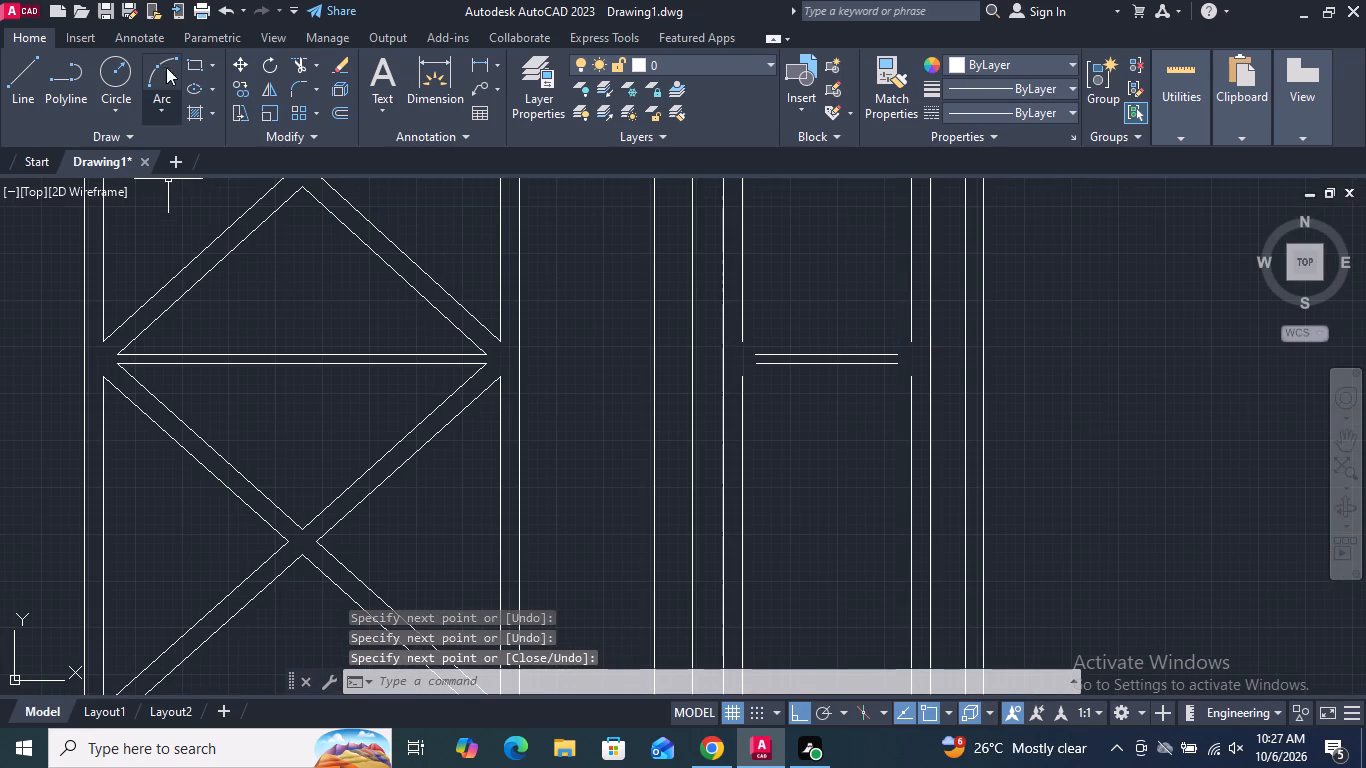
pyautogui.click(318, 68)
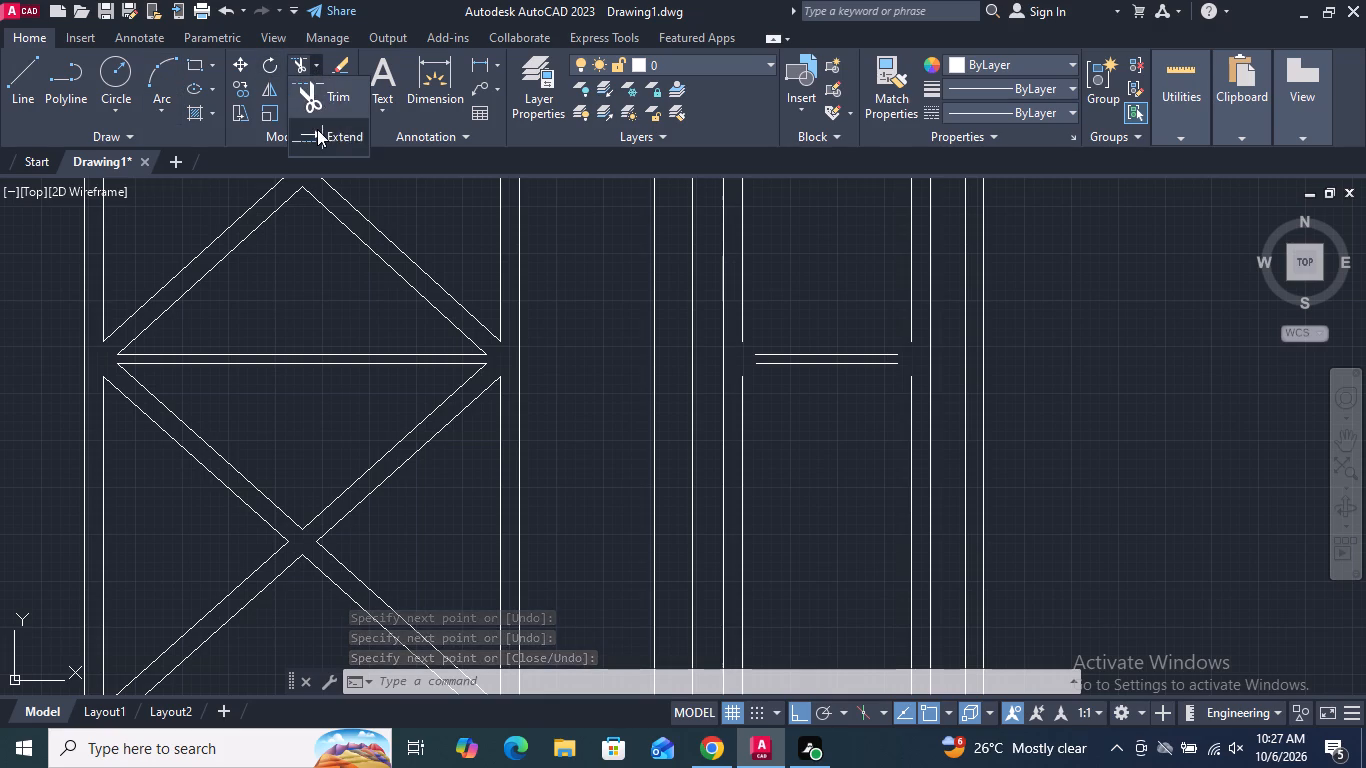
pyautogui.click(317, 129)
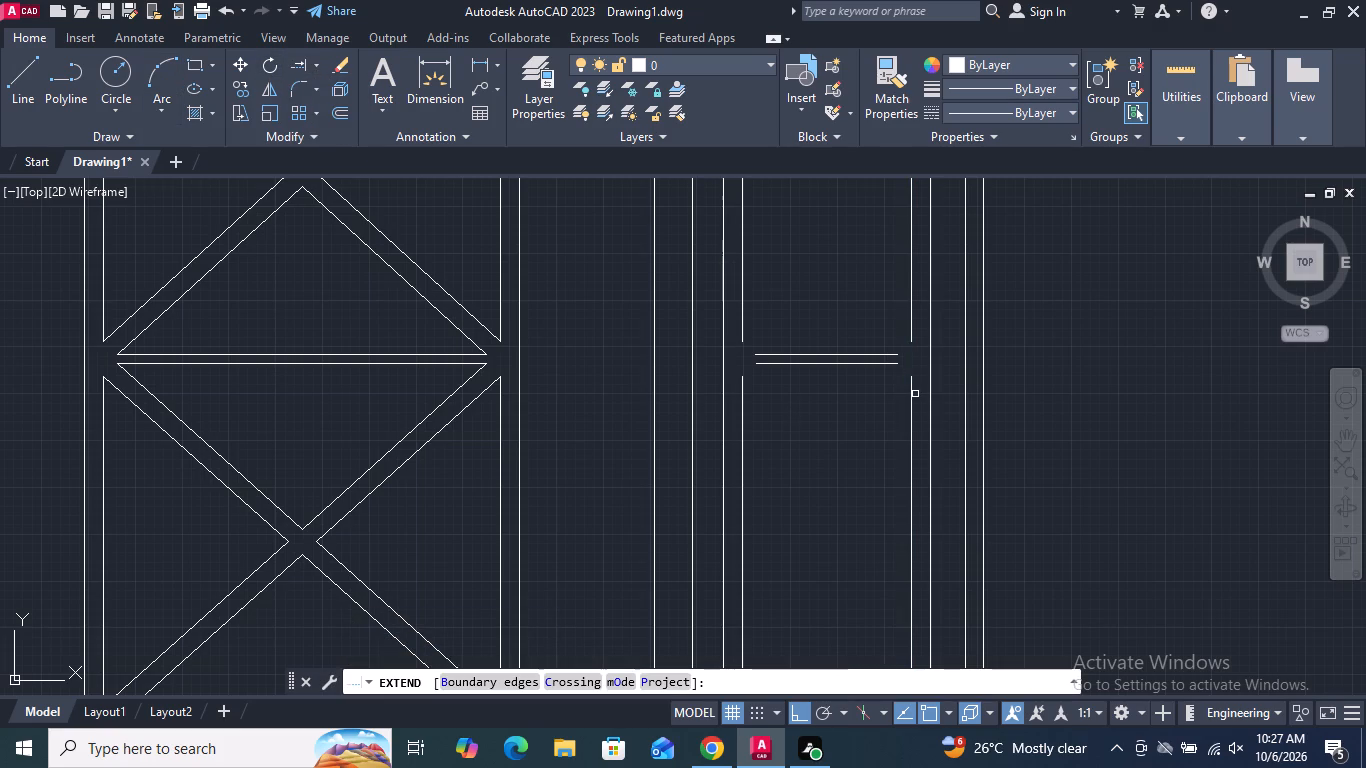
pyautogui.click(912, 394)
pyautogui.click(741, 400)
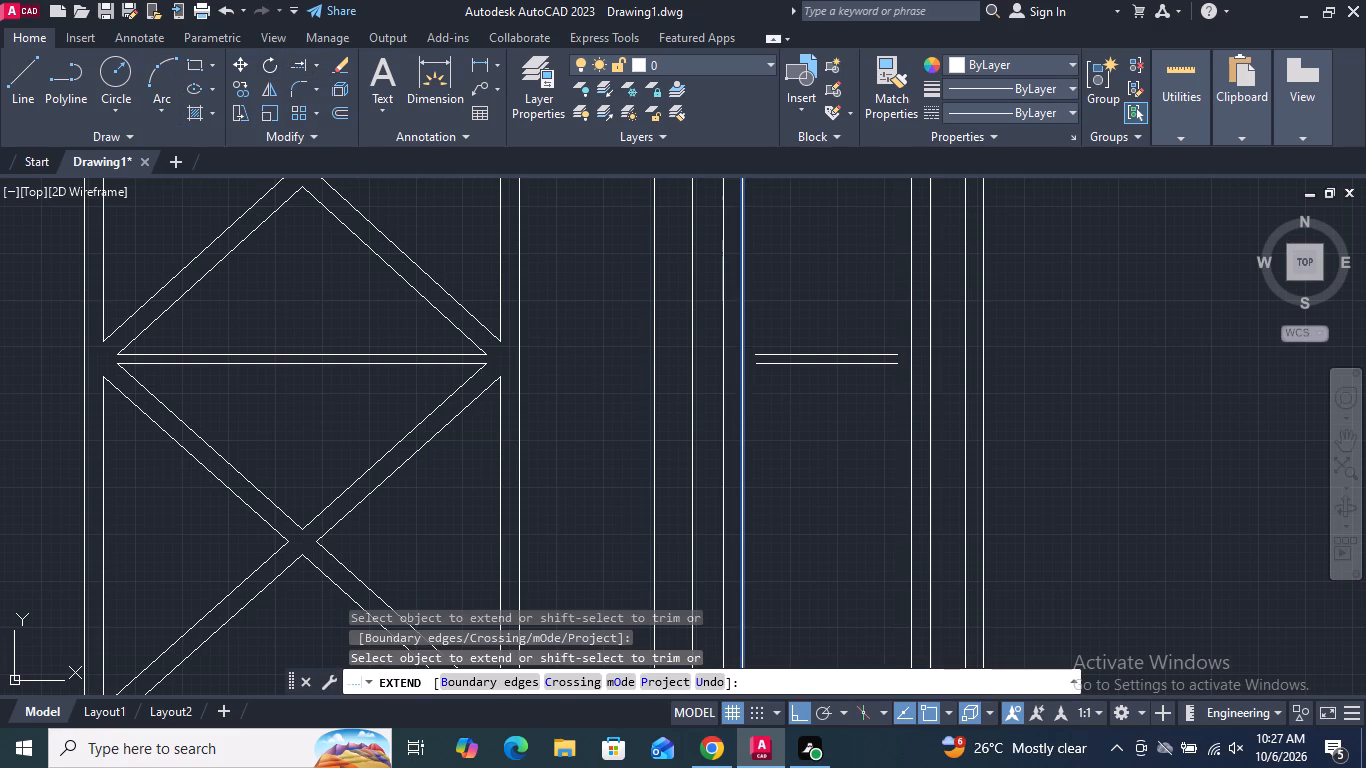
pyautogui.click(763, 365)
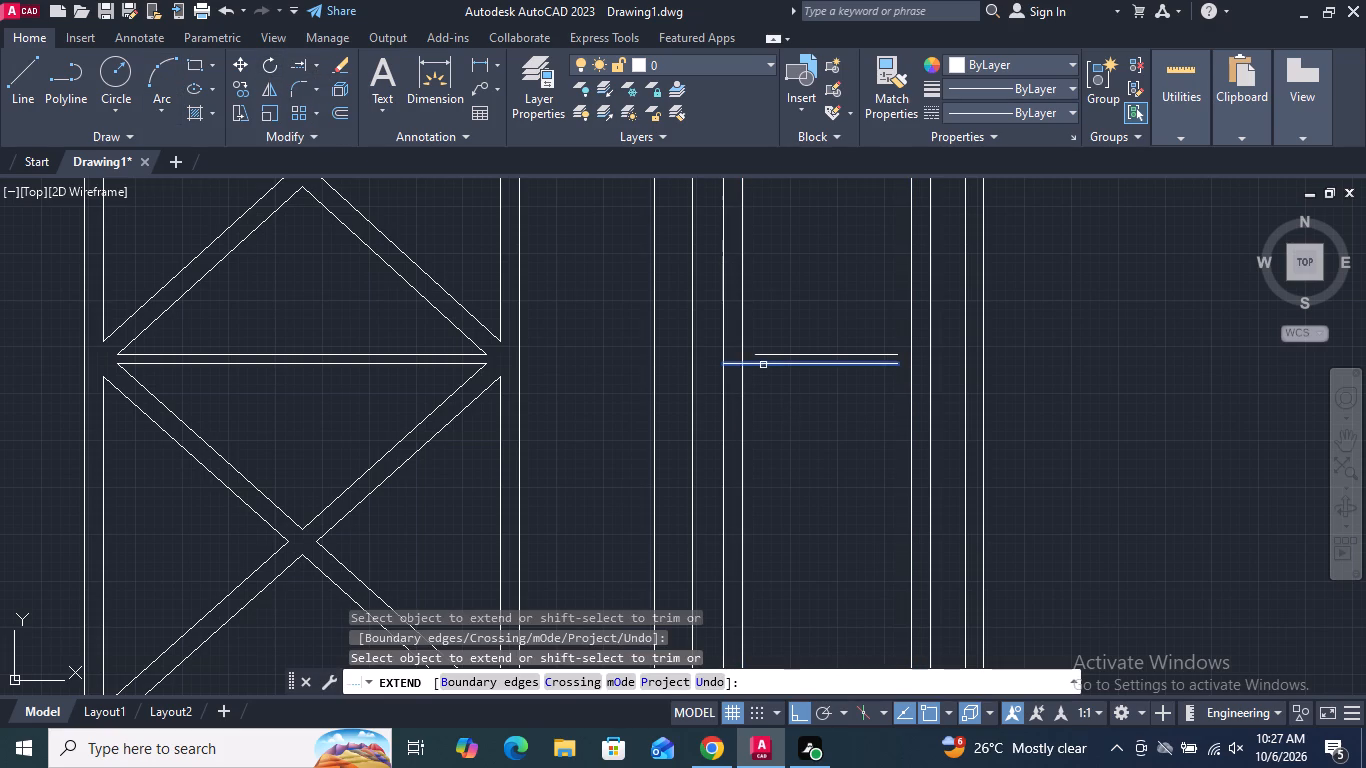
pyautogui.click(761, 356)
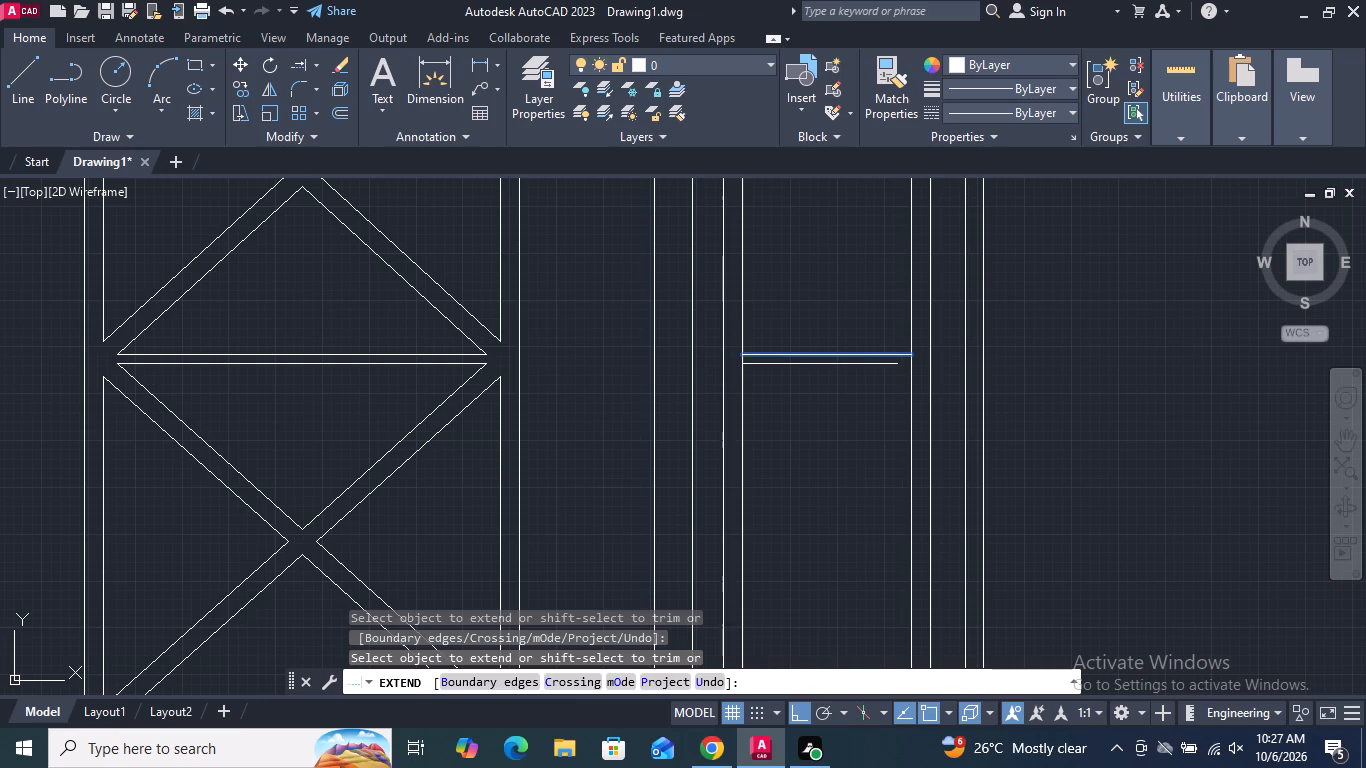
pyautogui.click(889, 352)
pyautogui.click(888, 367)
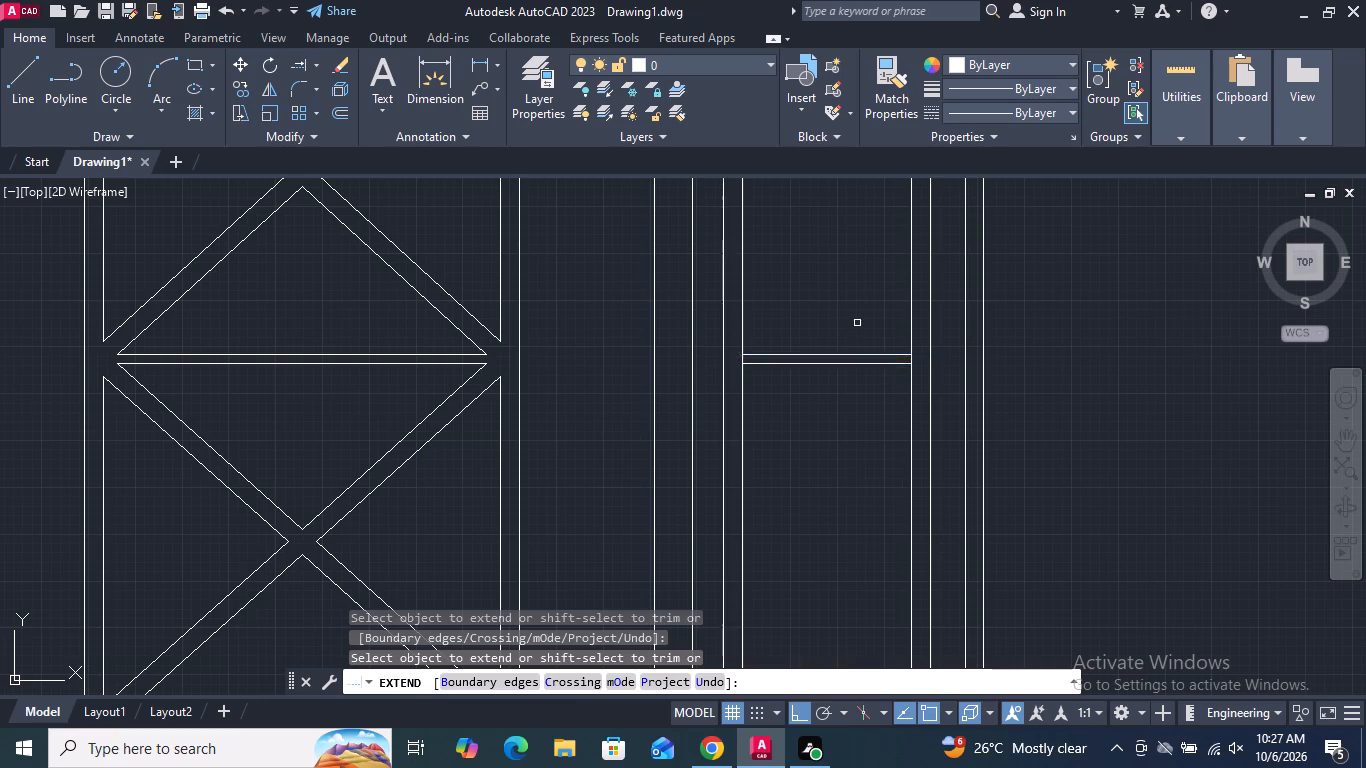
# Extend the inner side lines and both lower divider lines to meet across the gaps in the middle door's right sidelight.
pyautogui.scroll(-2, 856, 321)
pyautogui.scroll(2, 821, 472)
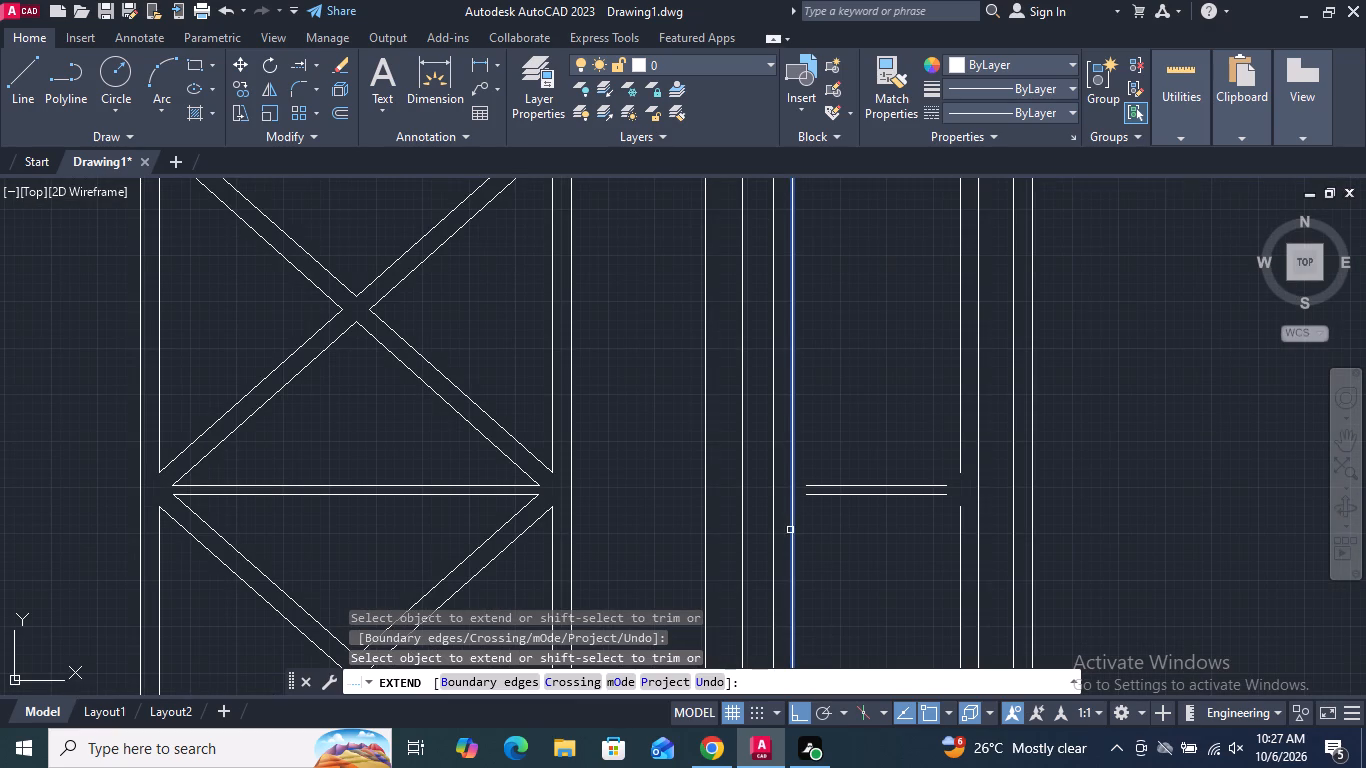
pyautogui.click(789, 530)
pyautogui.click(958, 534)
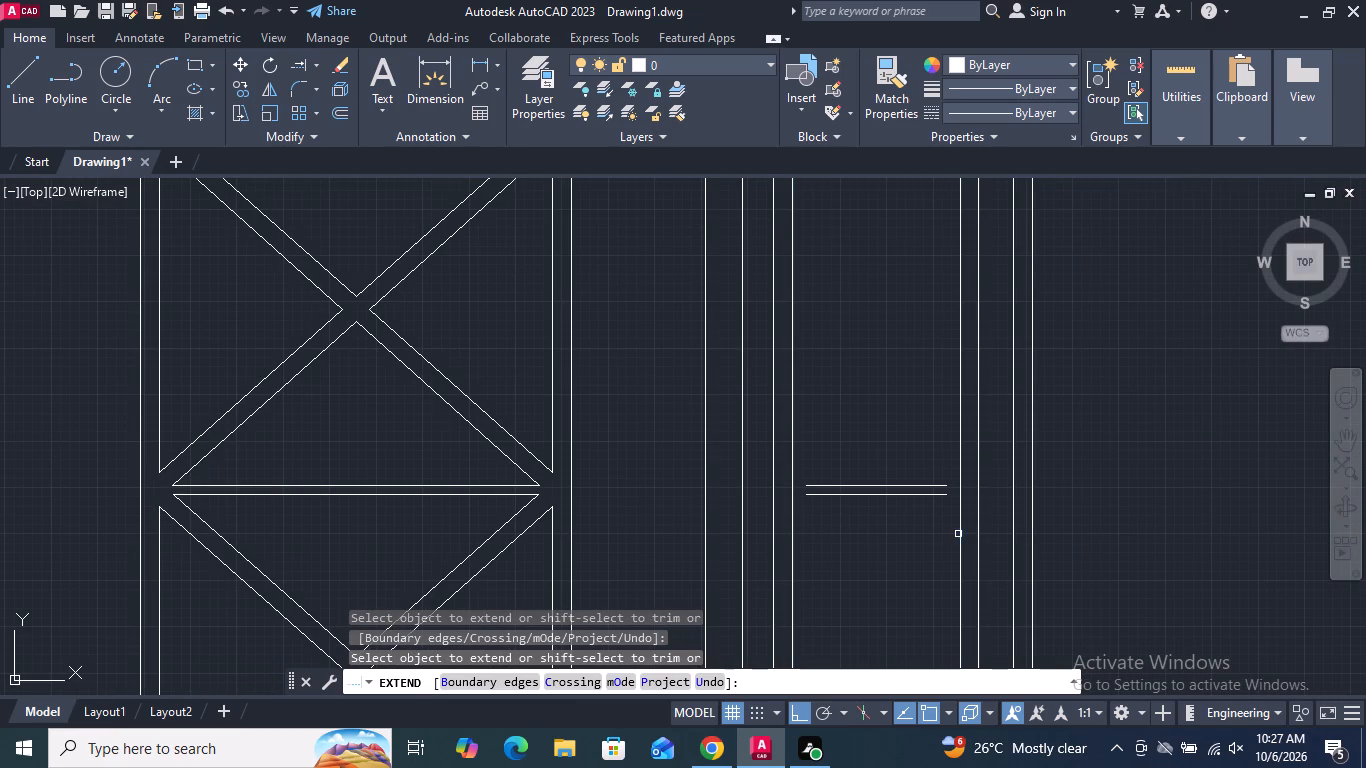
pyautogui.click(936, 493)
pyautogui.click(932, 487)
pyautogui.click(816, 483)
pyautogui.click(817, 496)
# Draw lines closing both open bottom corners of the inner frame in the middle door's right sidelight.
pyautogui.scroll(-2, 852, 382)
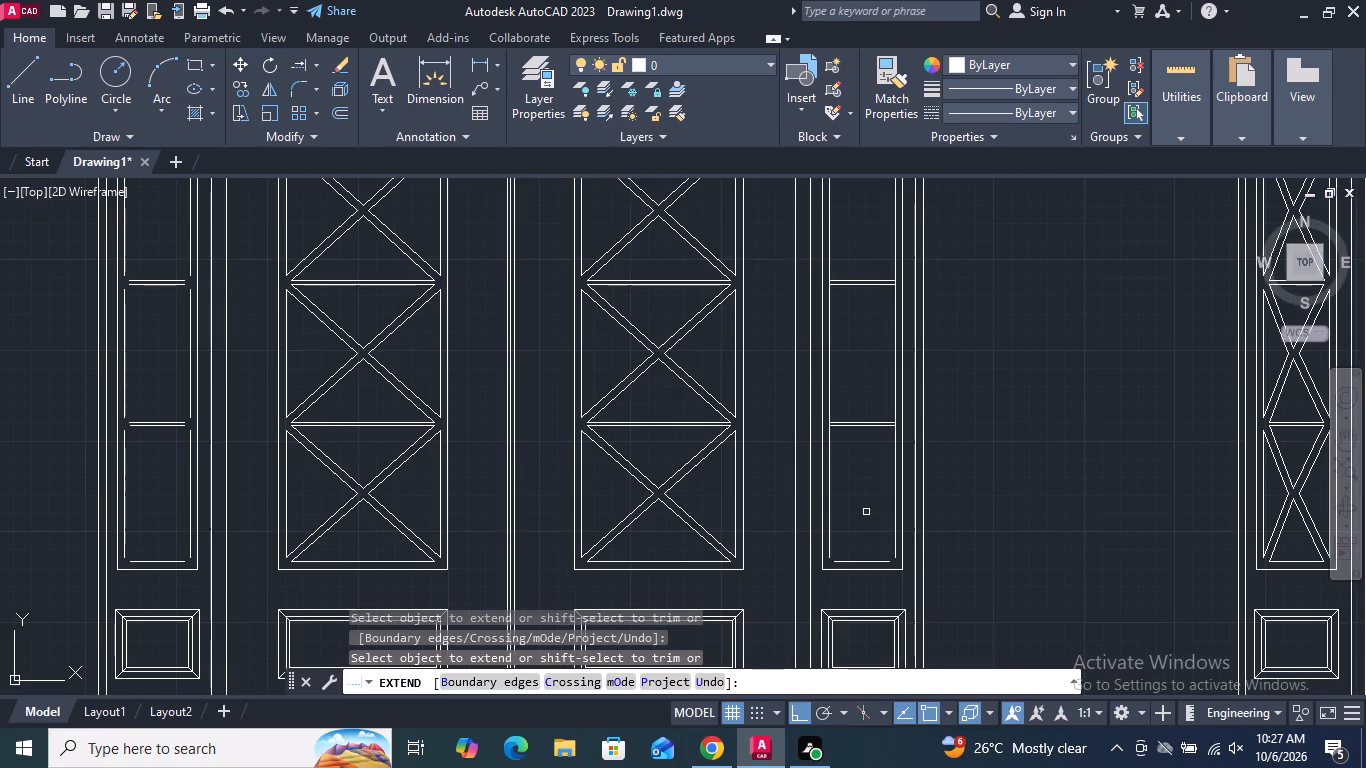
pyautogui.scroll(3, 839, 566)
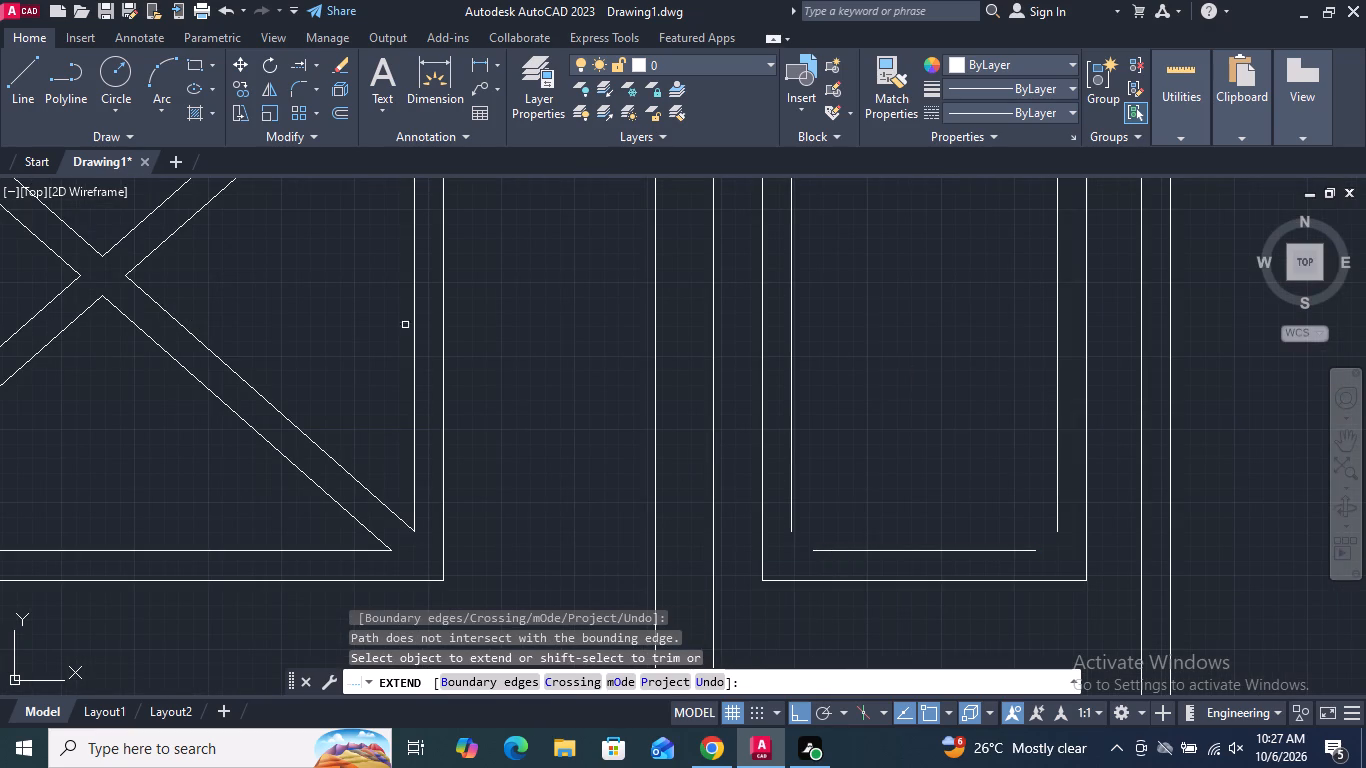
pyautogui.click(25, 65)
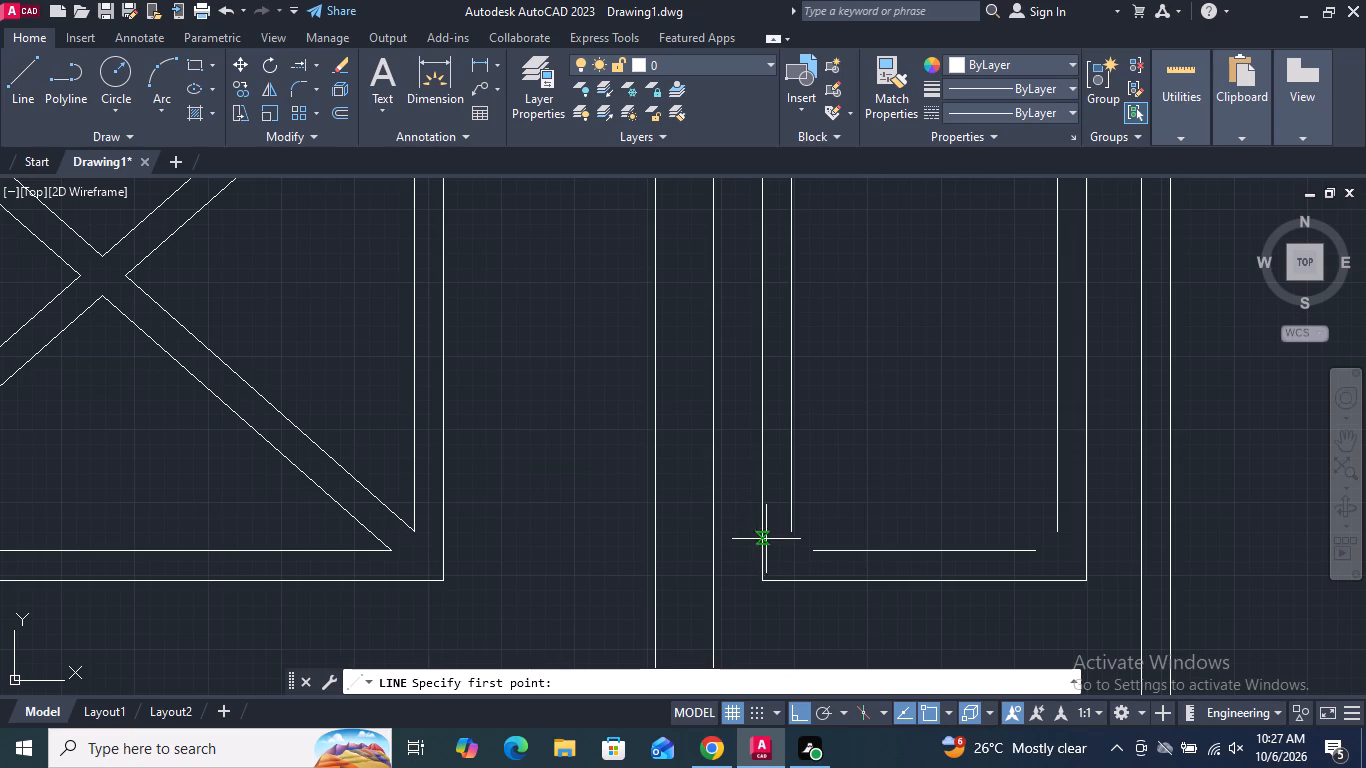
pyautogui.click(793, 531)
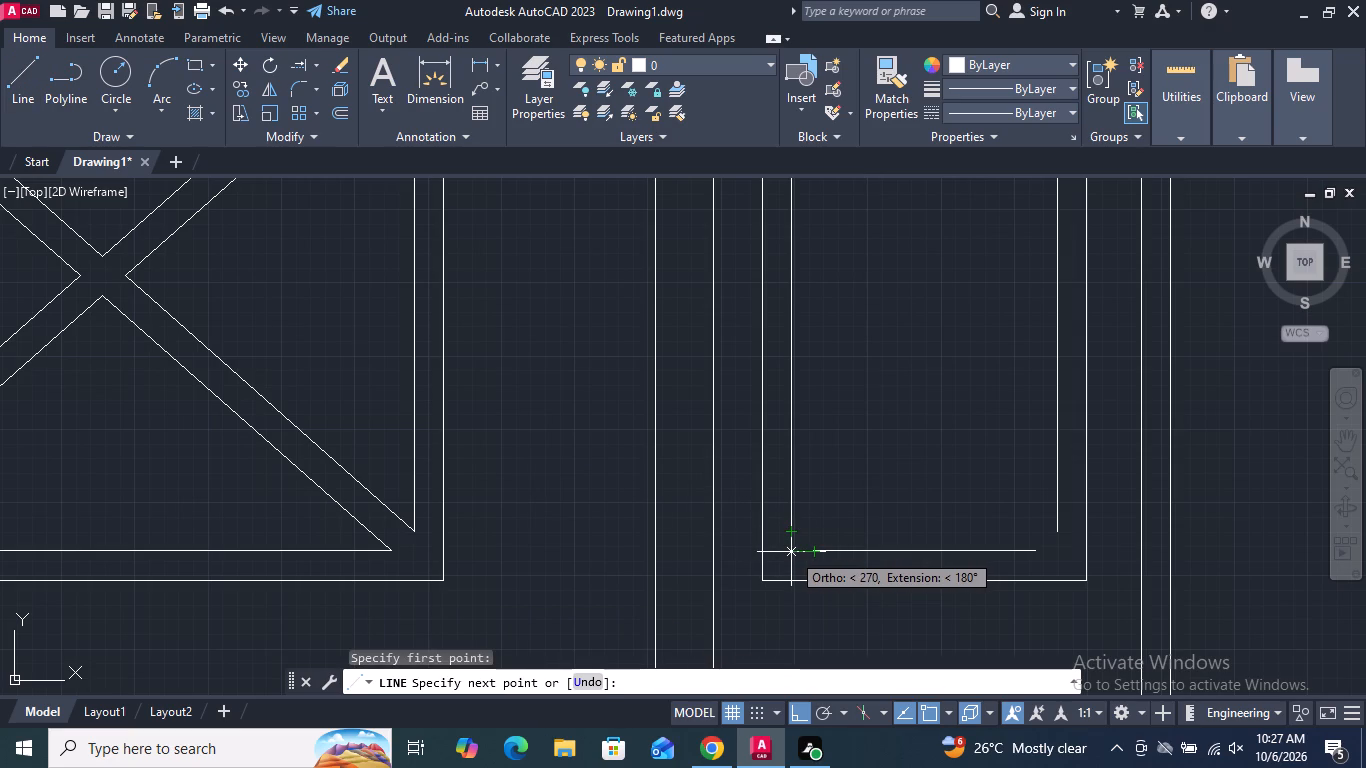
pyautogui.click(791, 552)
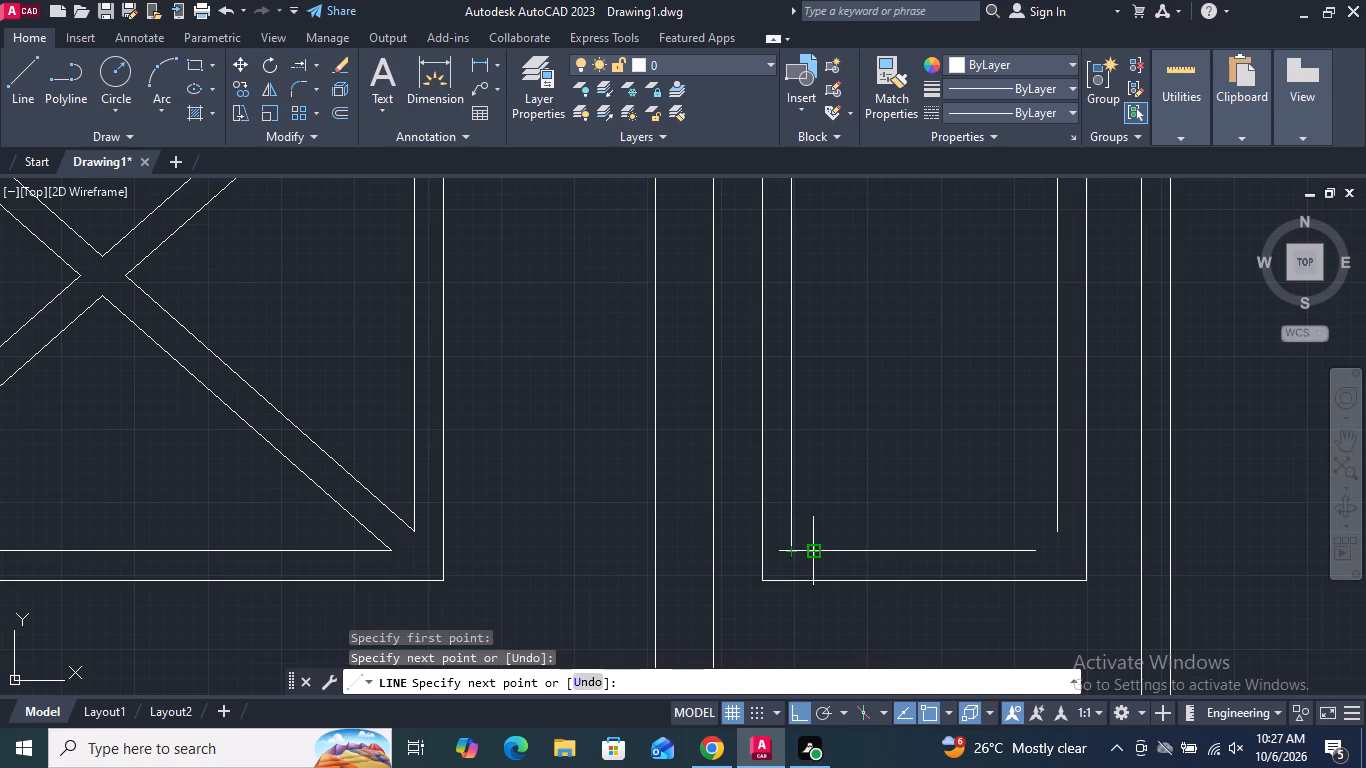
pyautogui.click(810, 552)
pyautogui.press('Return')
pyautogui.press('Return')
pyautogui.click(1034, 550)
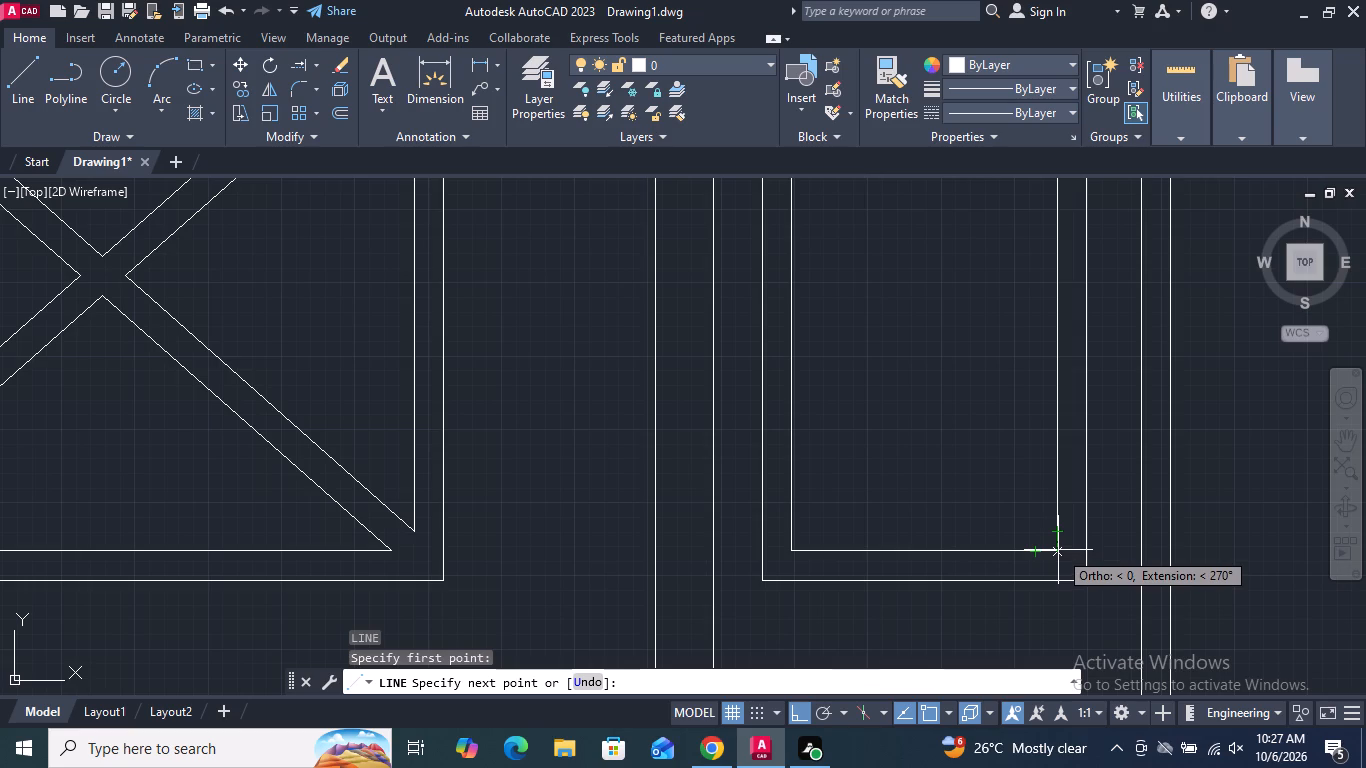
pyautogui.scroll(3, 1058, 552)
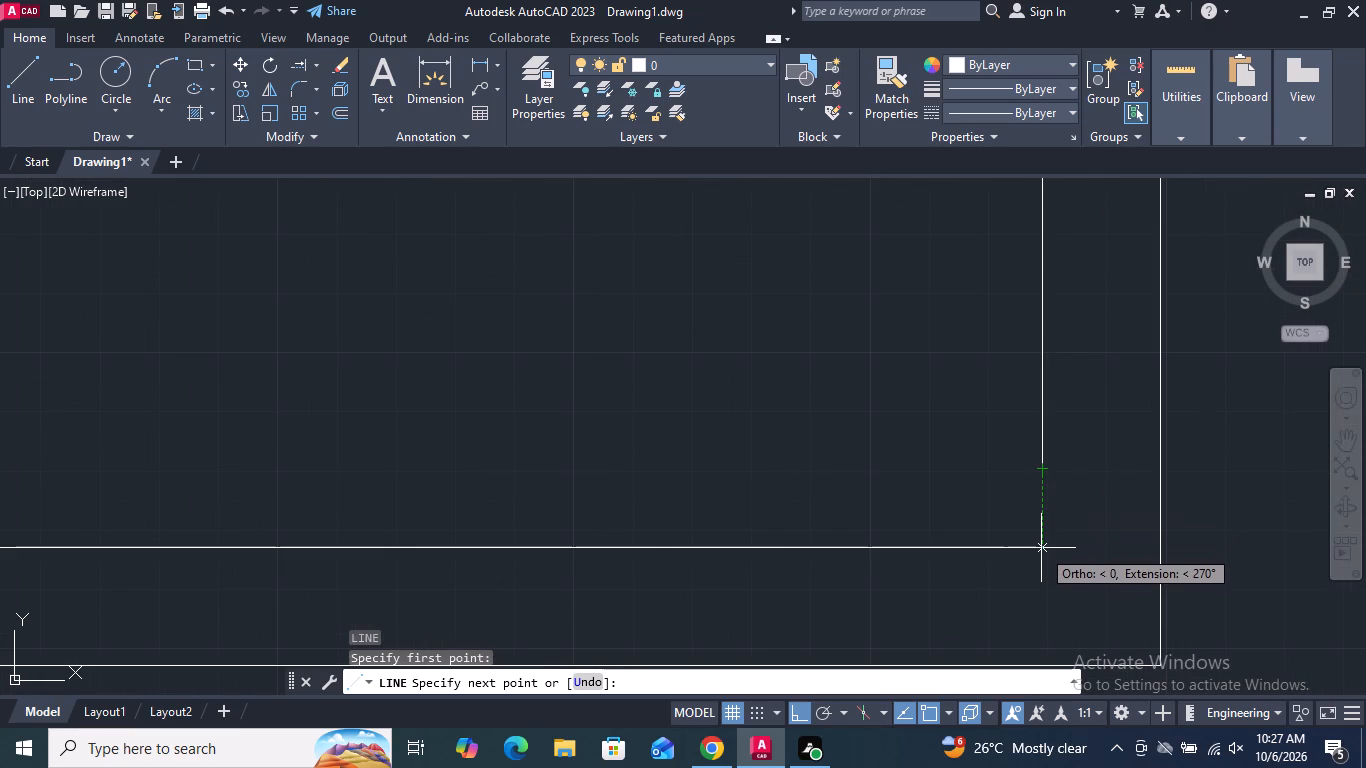
pyautogui.click(1041, 548)
pyautogui.click(1043, 470)
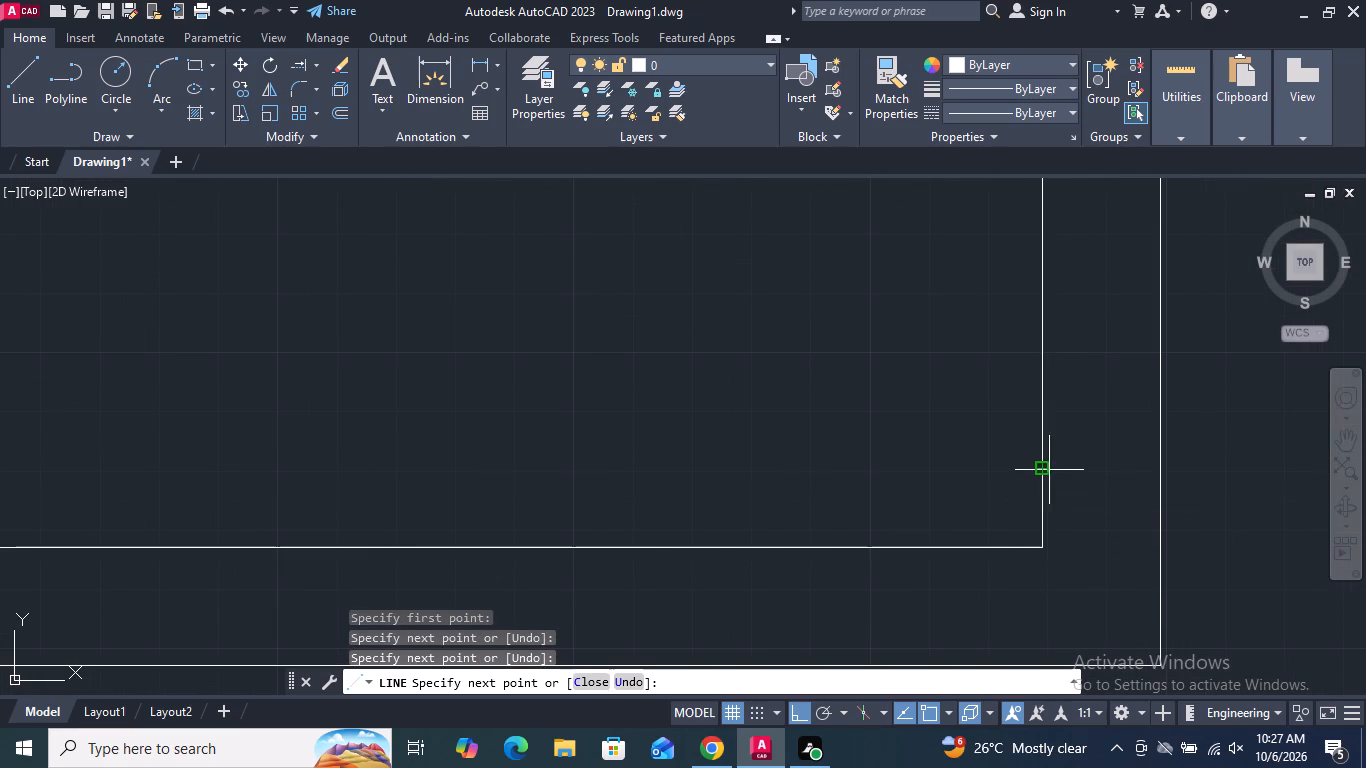
pyautogui.scroll(2, 1065, 545)
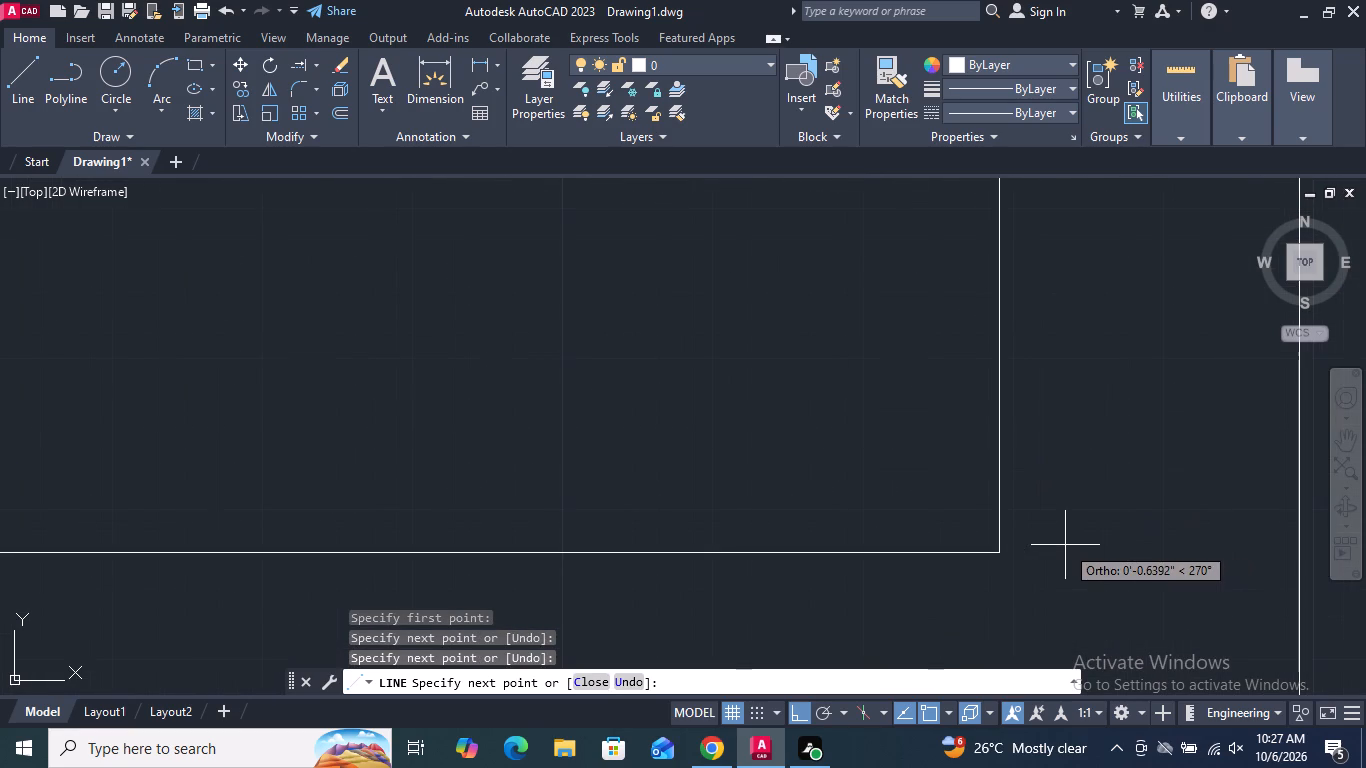
pyautogui.scroll(-8, 1065, 545)
pyautogui.press('Return')
# Erase the outer frame, inner side lines and all divider lines of the glazed area in the middle door's left sidelight.
pyautogui.scroll(-1, 931, 545)
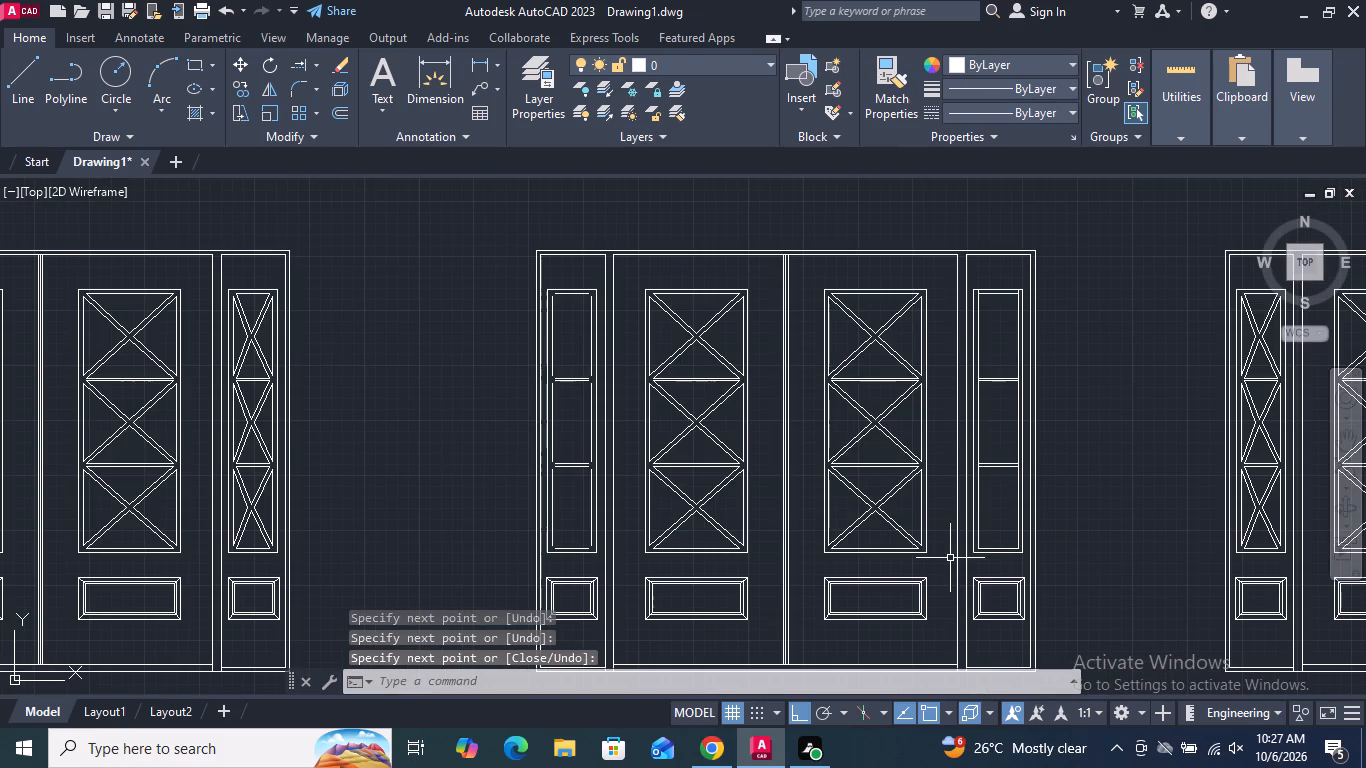
pyautogui.scroll(2, 568, 565)
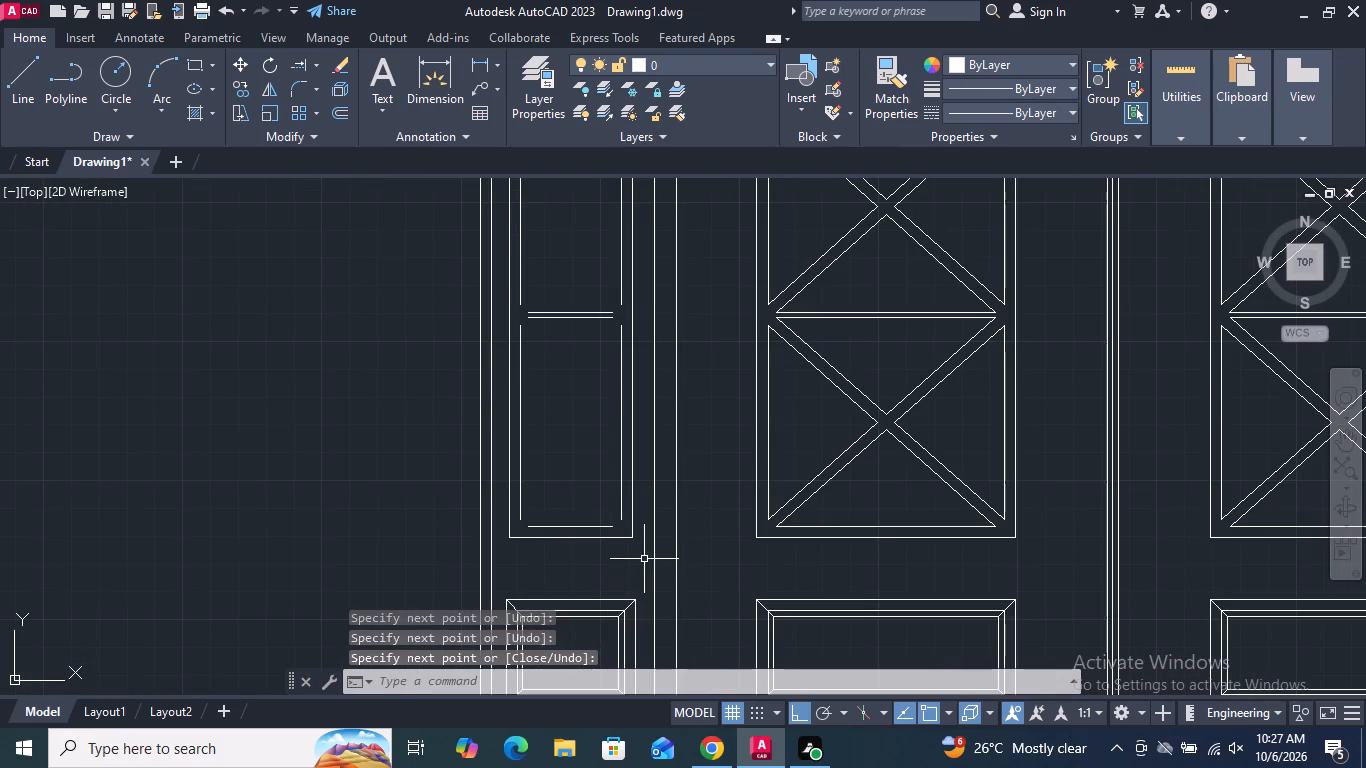
pyautogui.click(636, 552)
pyautogui.click(505, 478)
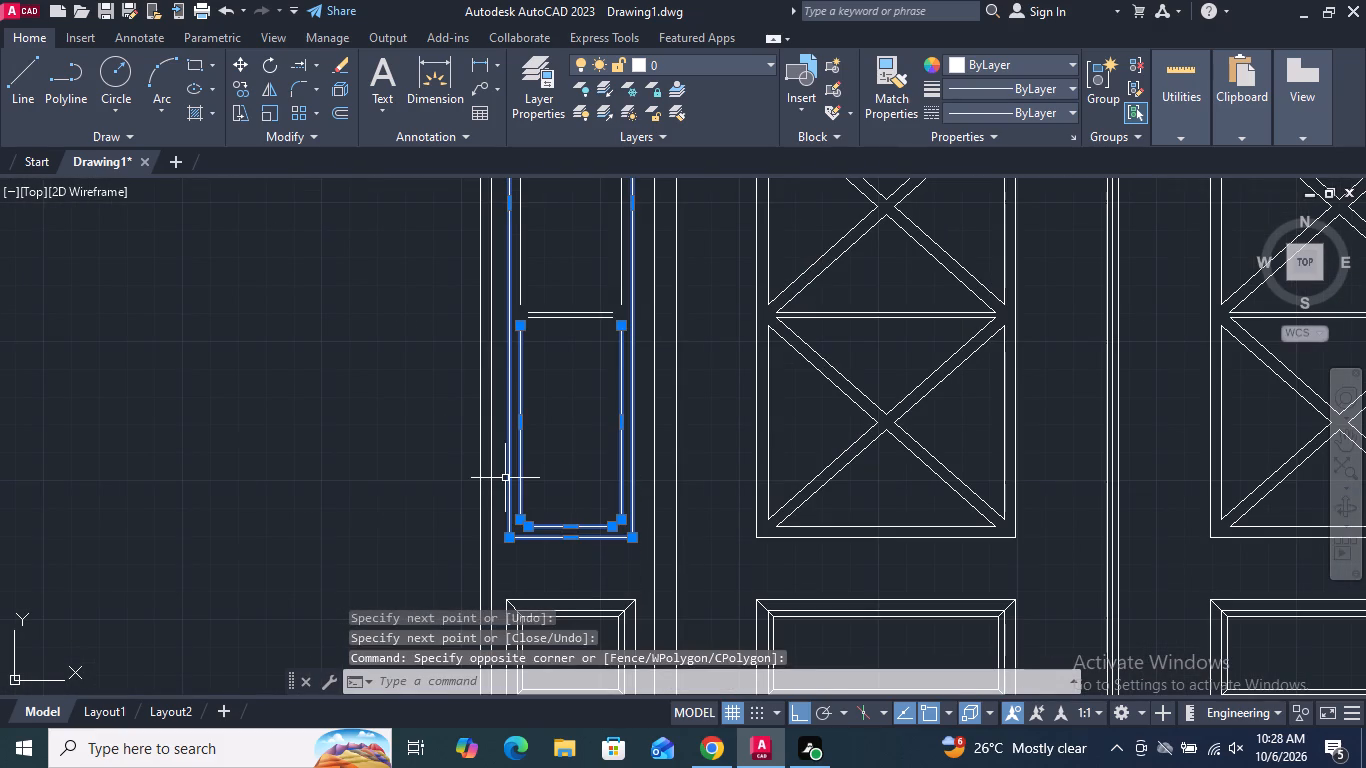
pyautogui.press('Delete')
pyautogui.scroll(-2, 536, 564)
pyautogui.click(572, 477)
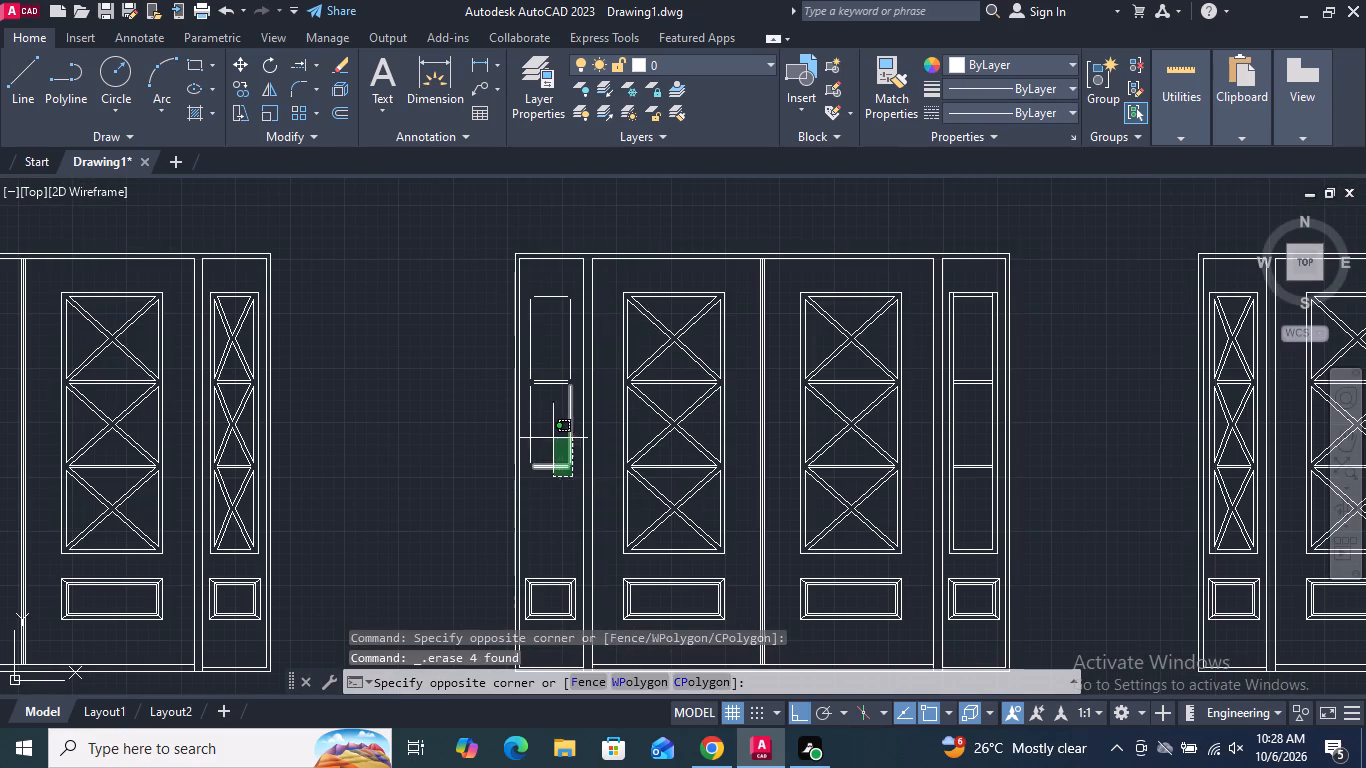
pyautogui.click(539, 409)
pyautogui.press('Delete')
pyautogui.scroll(1, 544, 394)
pyautogui.click(544, 393)
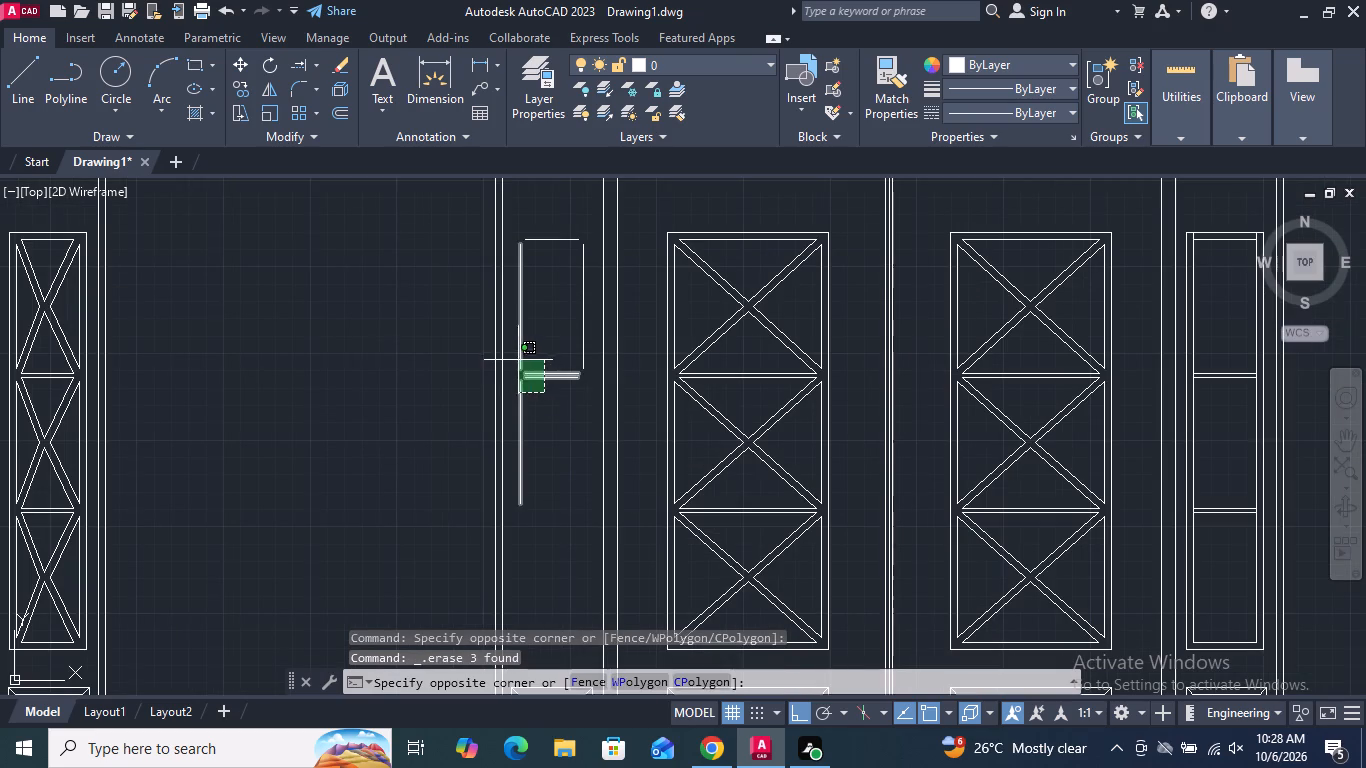
pyautogui.click(515, 357)
pyautogui.press('Delete')
pyautogui.click(591, 338)
pyautogui.click(576, 333)
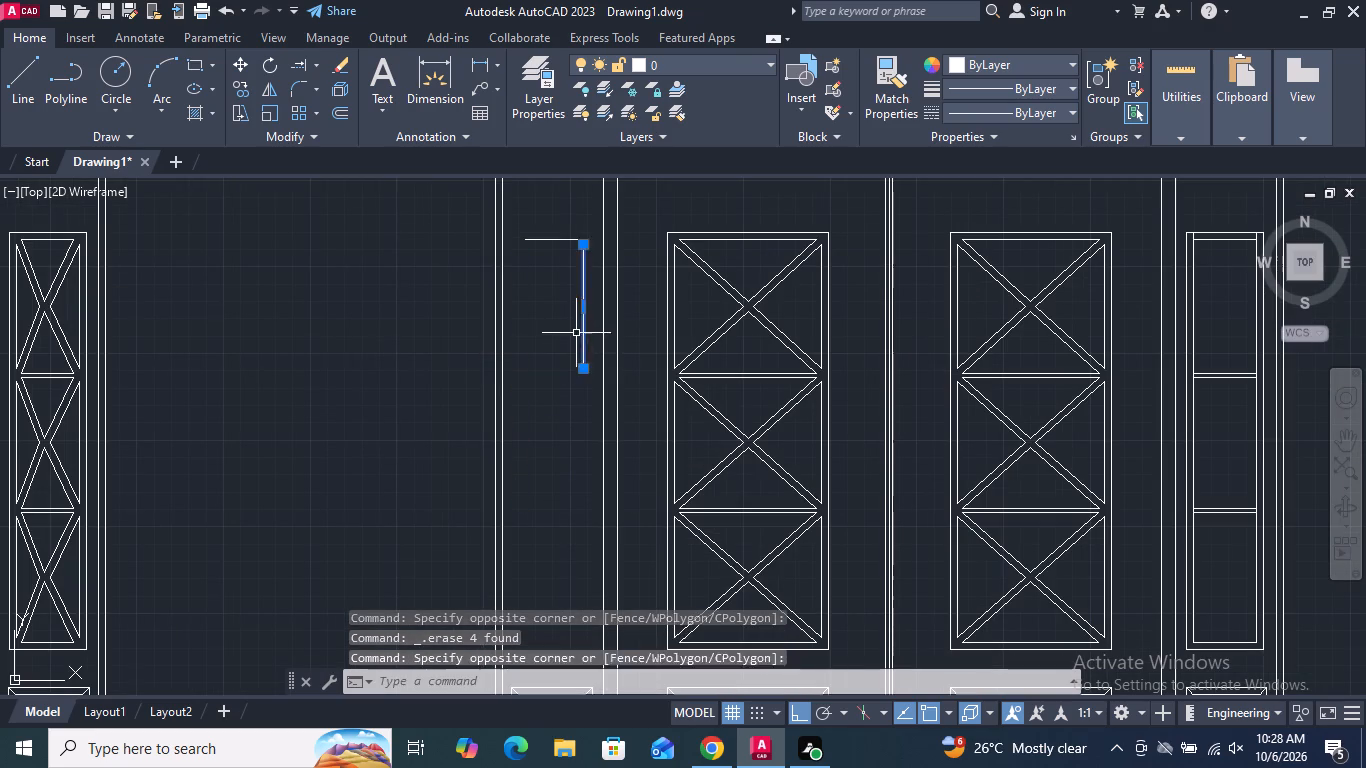
pyautogui.press('Delete')
pyautogui.click(586, 265)
pyautogui.click(552, 230)
pyautogui.press('Delete')
# Copy the right sidelight's completed three-pane frame into the middle door's left sidelight, using the lower panel's top-edge midpoints as reference points.
pyautogui.scroll(-2, 549, 290)
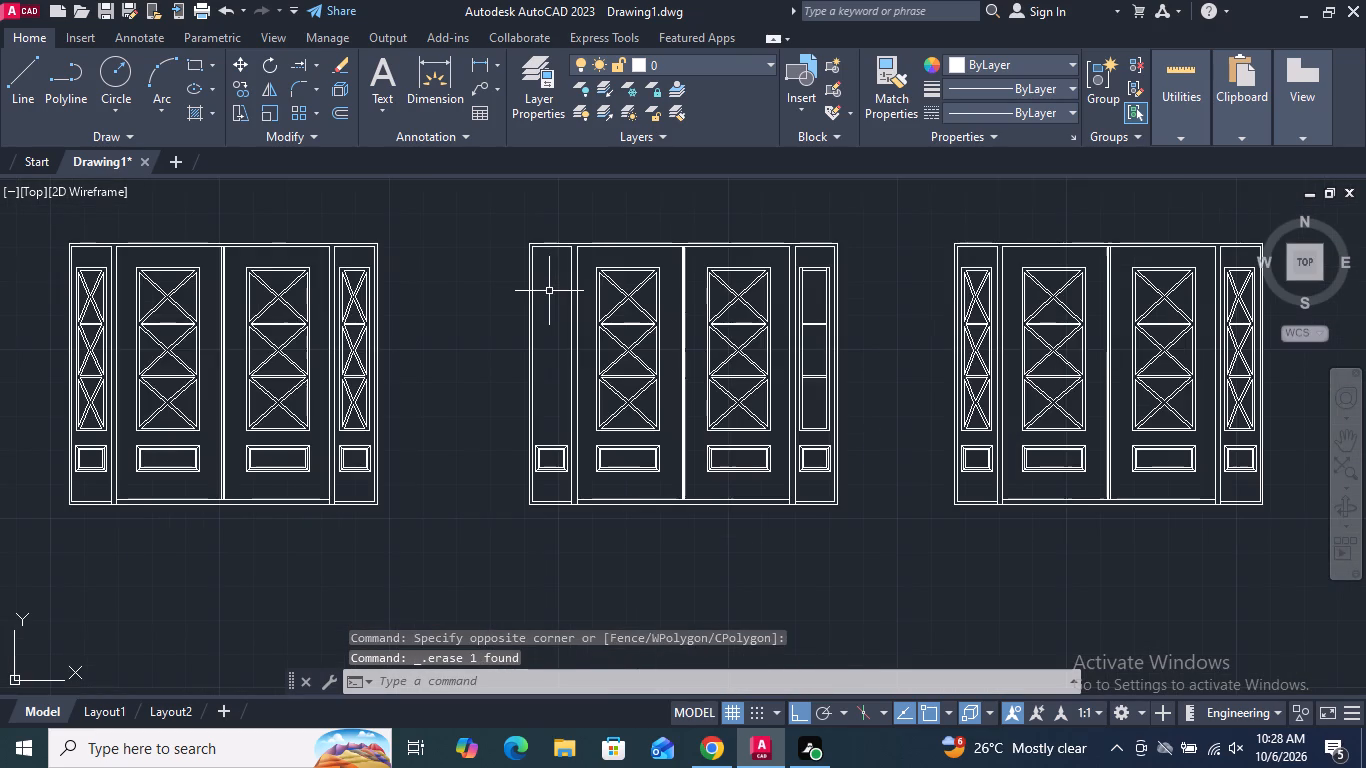
pyautogui.scroll(3, 789, 393)
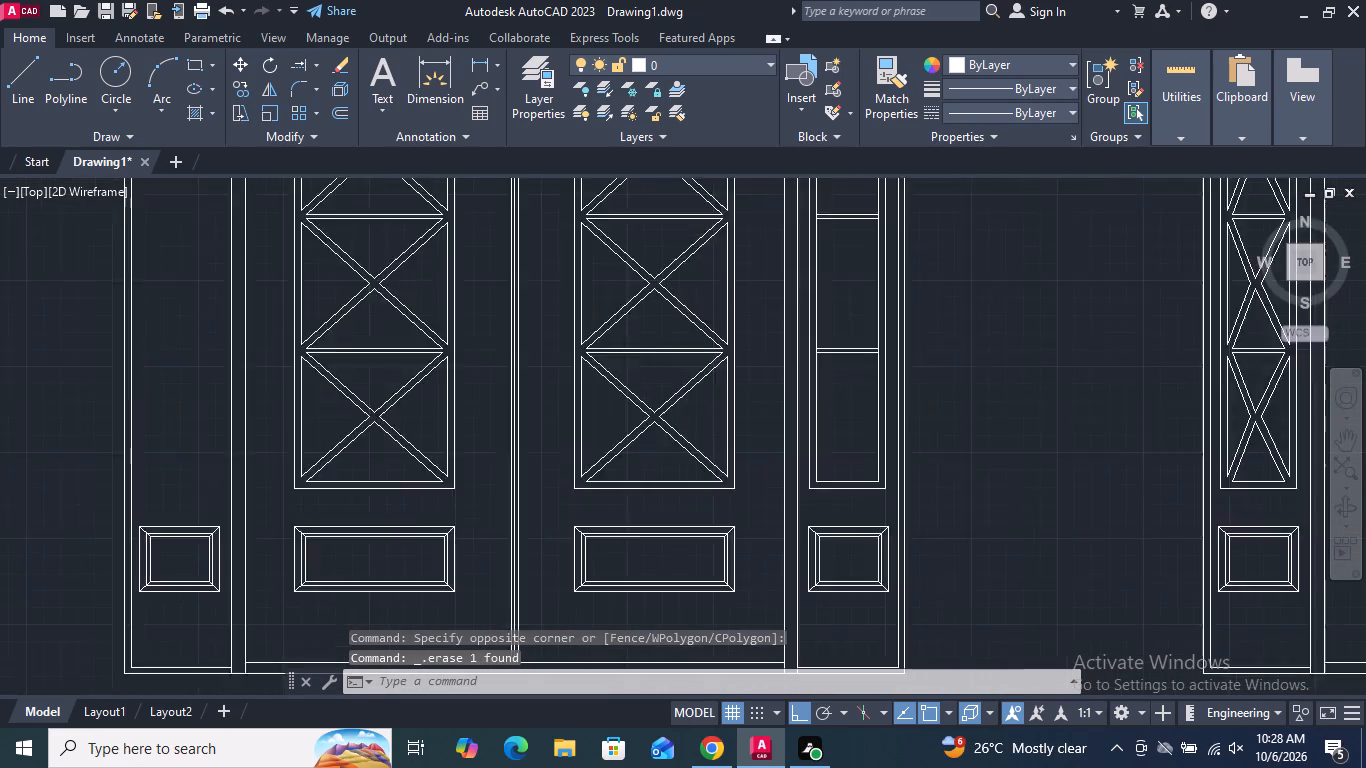
pyautogui.click(956, 562)
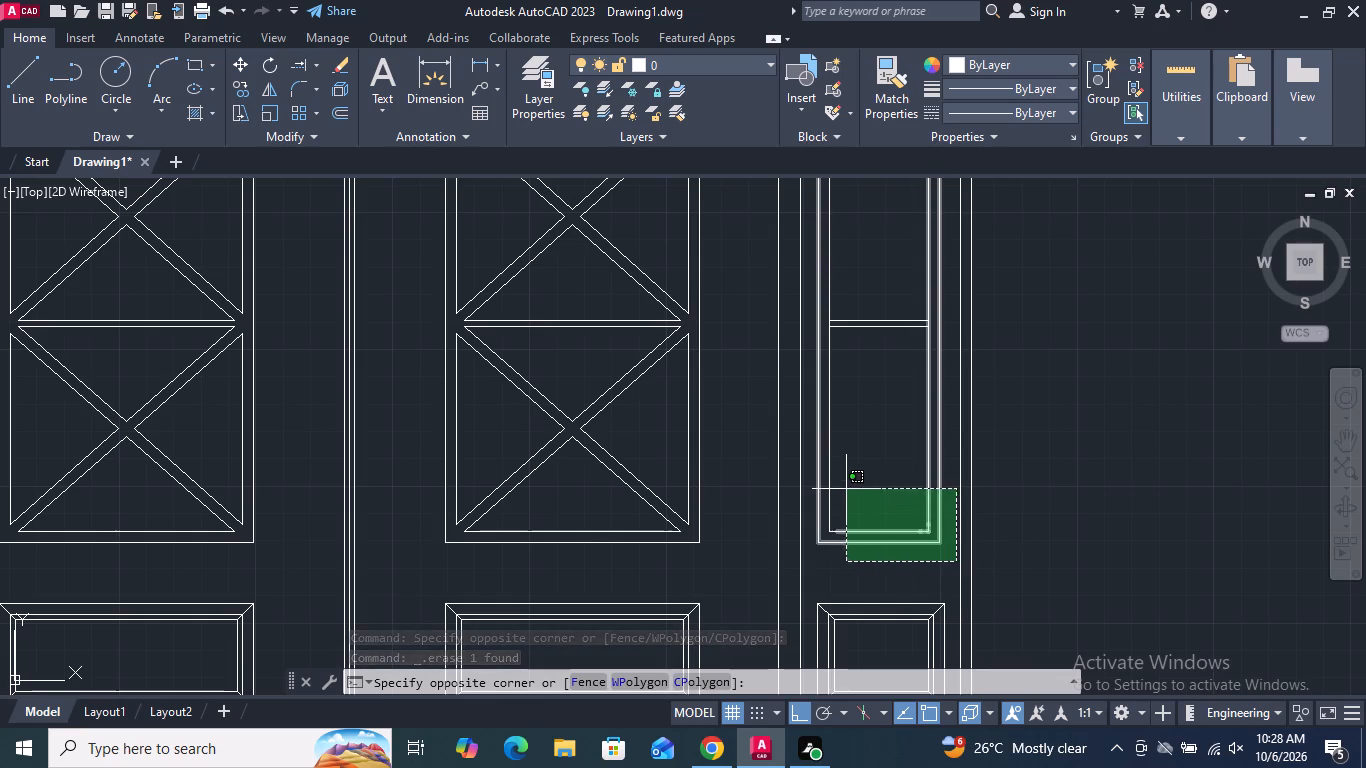
pyautogui.click(812, 455)
pyautogui.moveTo(916, 348); pyautogui.dragTo(898, 324)
pyautogui.click(854, 276)
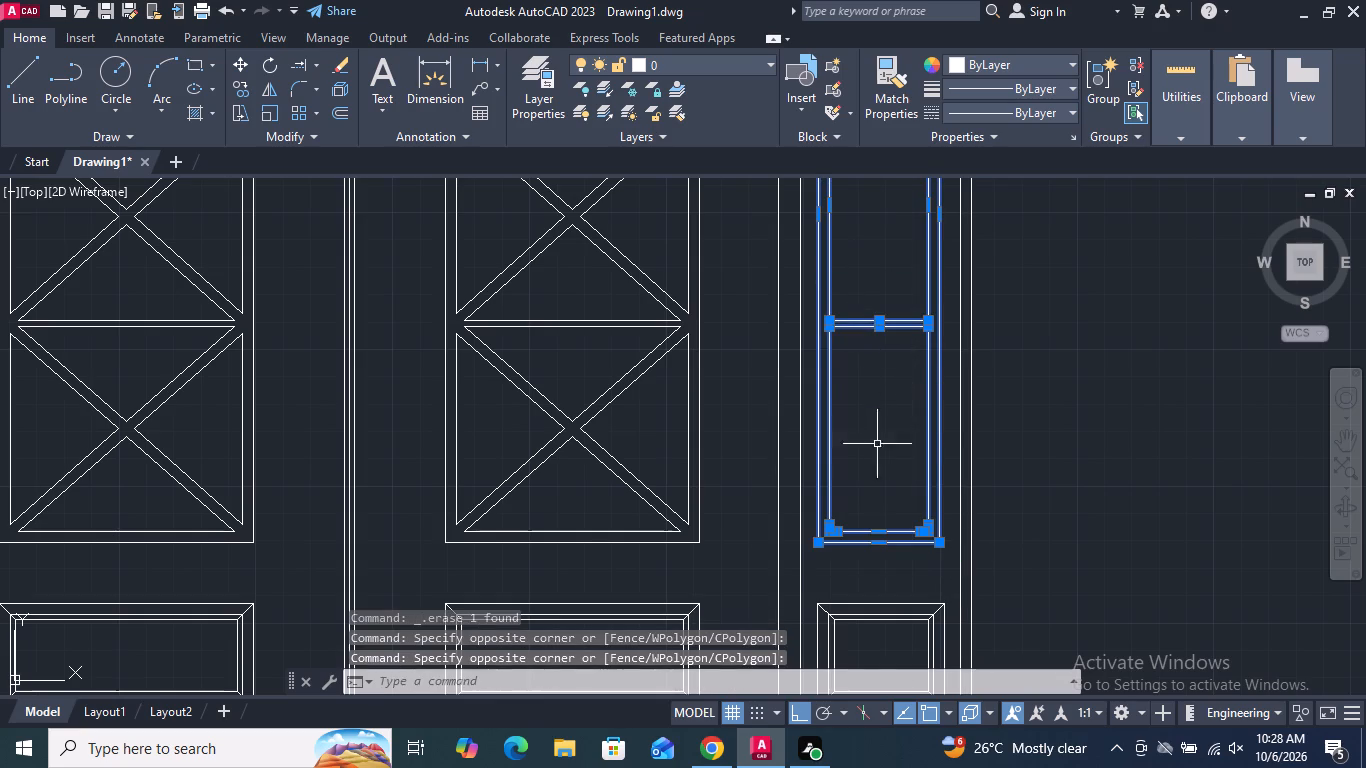
pyautogui.moveTo(884, 545); pyautogui.dragTo(907, 670, button='middle')
pyautogui.moveTo(906, 370); pyautogui.dragTo(904, 565, button='middle')
pyautogui.moveTo(909, 485); pyautogui.dragTo(900, 455)
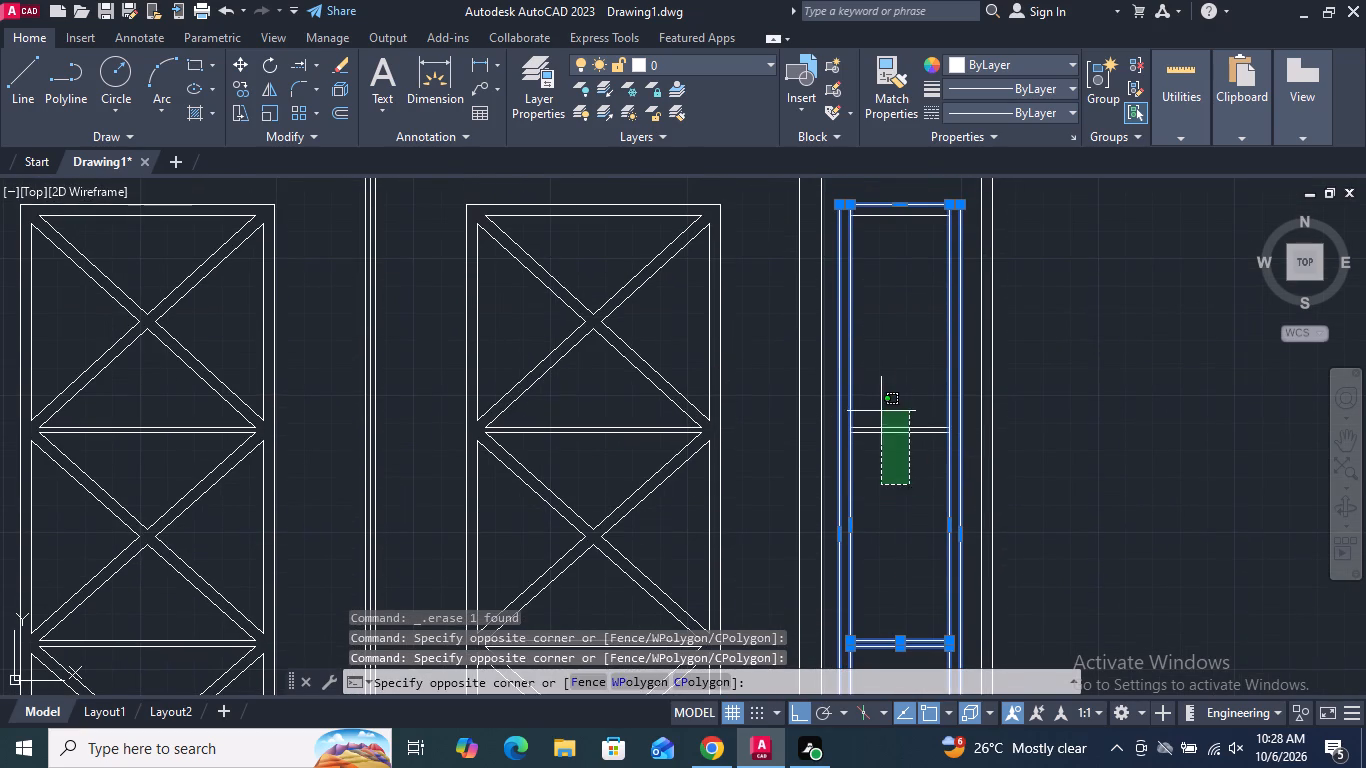
pyautogui.click(873, 389)
pyautogui.moveTo(895, 320); pyautogui.dragTo(897, 439, button='middle')
pyautogui.moveTo(913, 383); pyautogui.dragTo(904, 358)
pyautogui.click(858, 283)
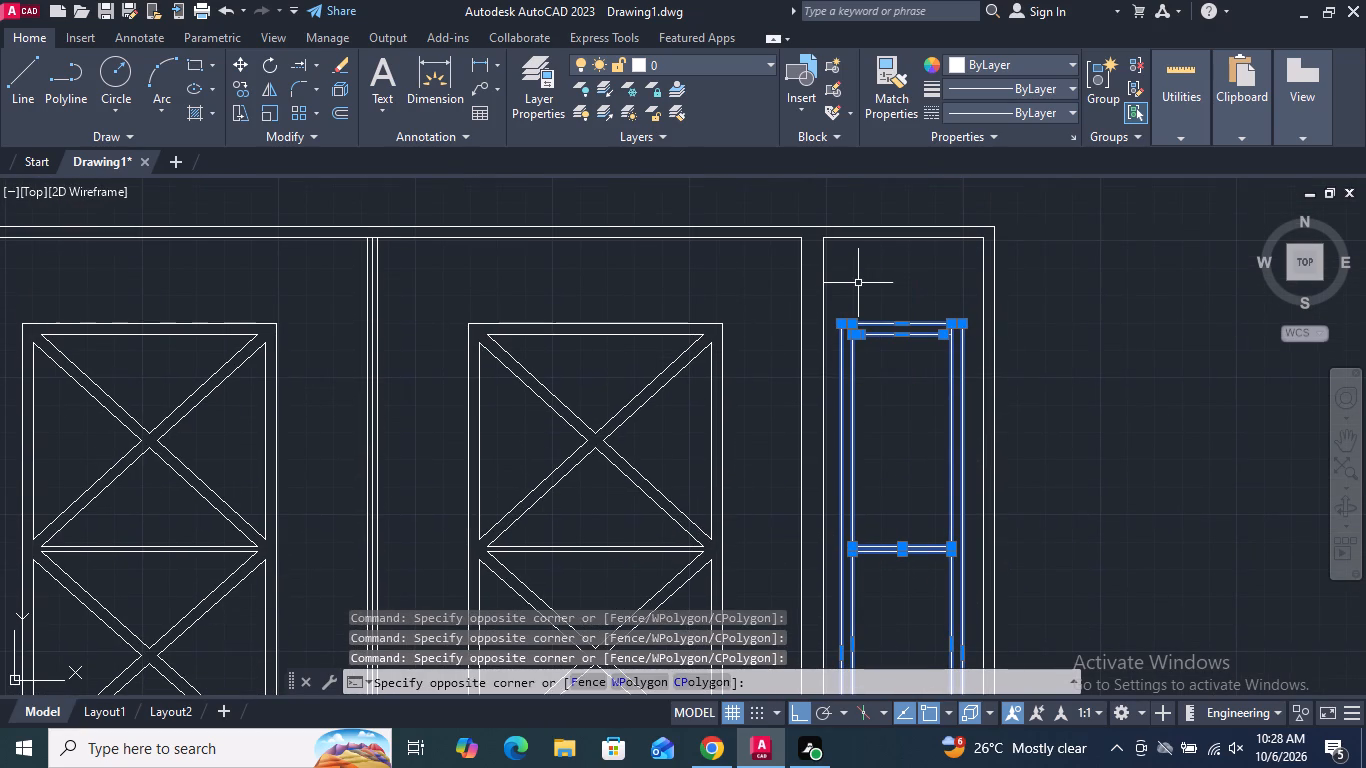
pyautogui.write('co')
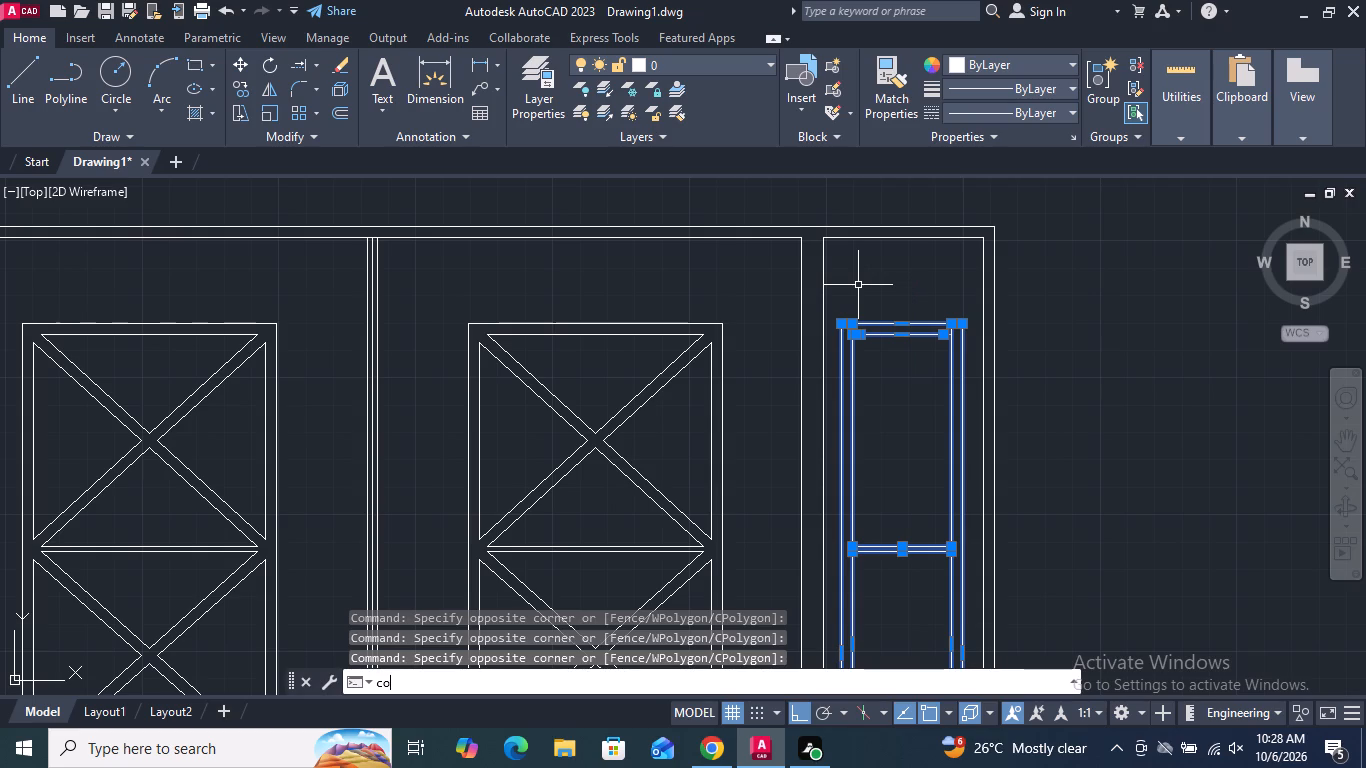
pyautogui.press('Return')
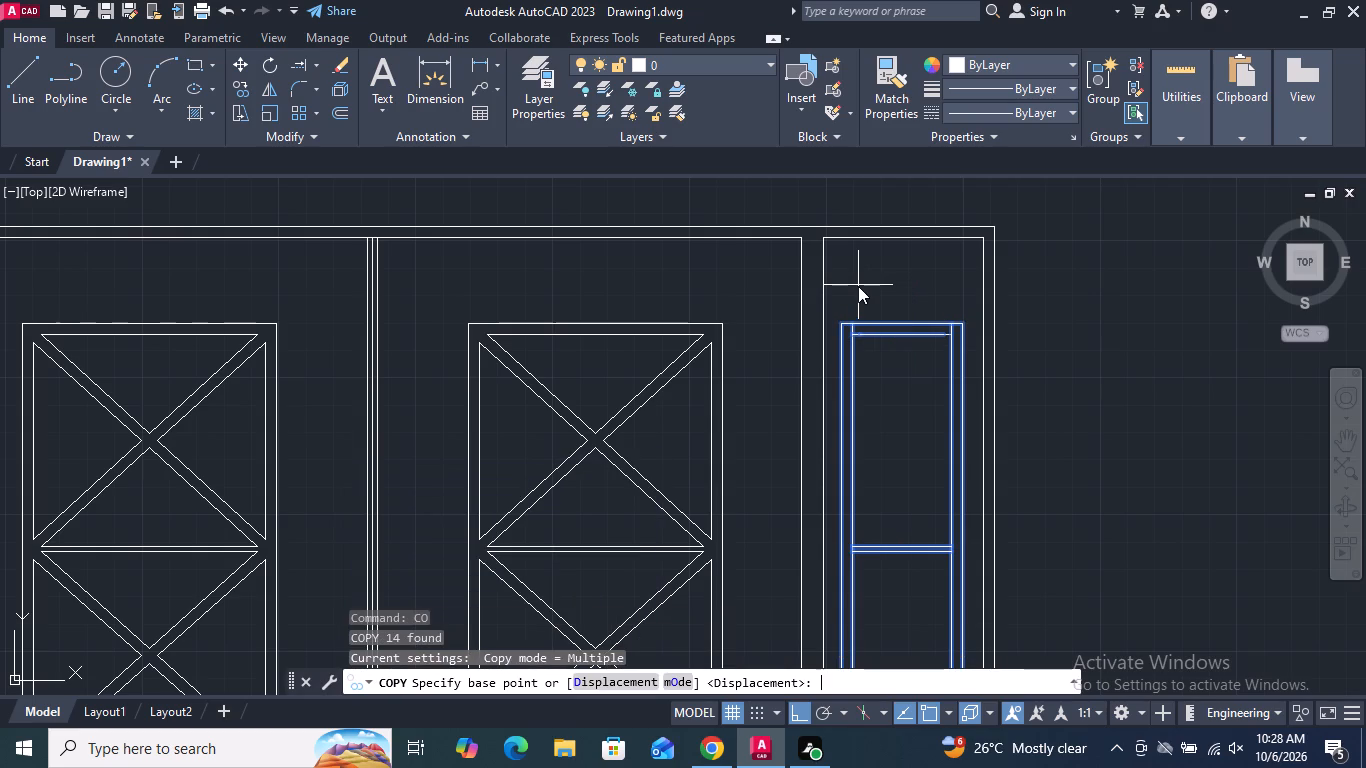
pyautogui.scroll(-3, 882, 265)
pyautogui.scroll(2, 888, 433)
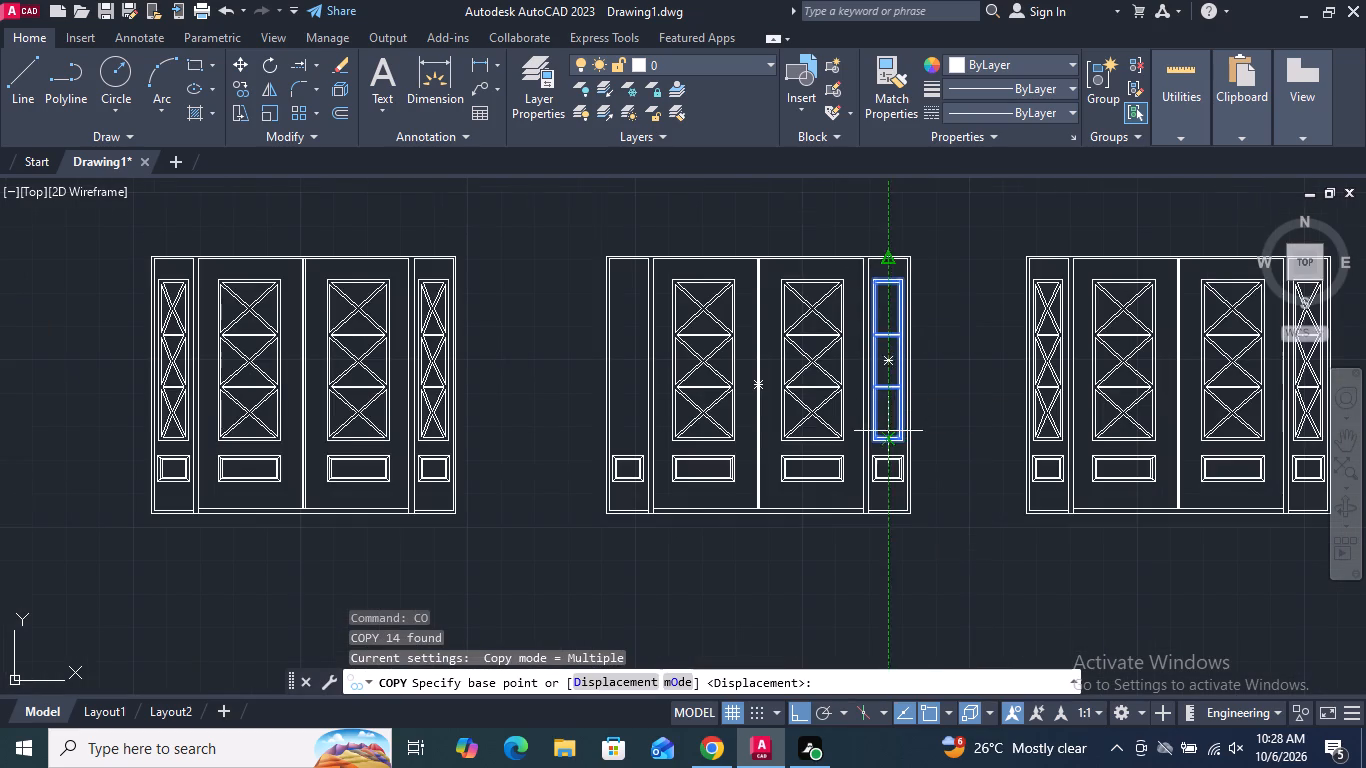
pyautogui.scroll(2, 888, 437)
pyautogui.click(861, 568)
pyautogui.scroll(-2, 927, 469)
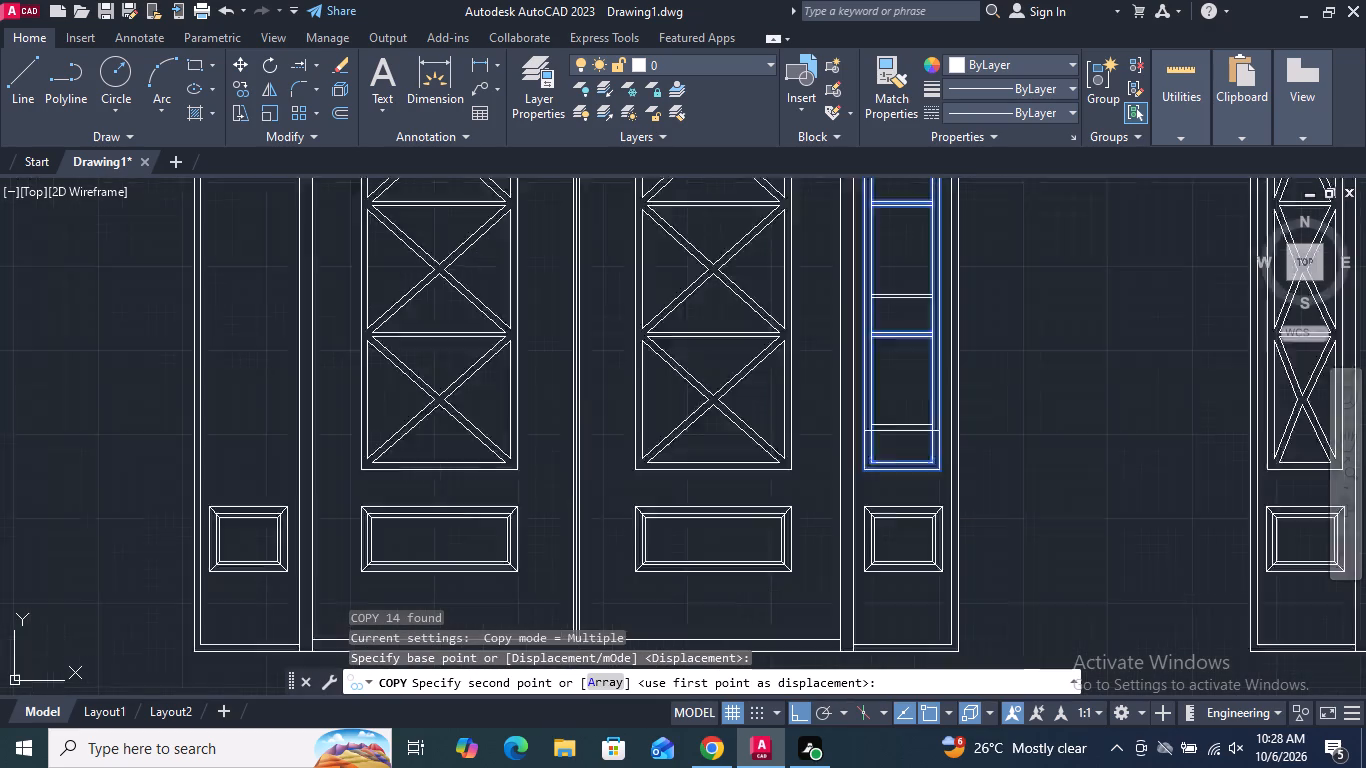
pyautogui.scroll(-2, 927, 469)
pyautogui.scroll(3, 670, 502)
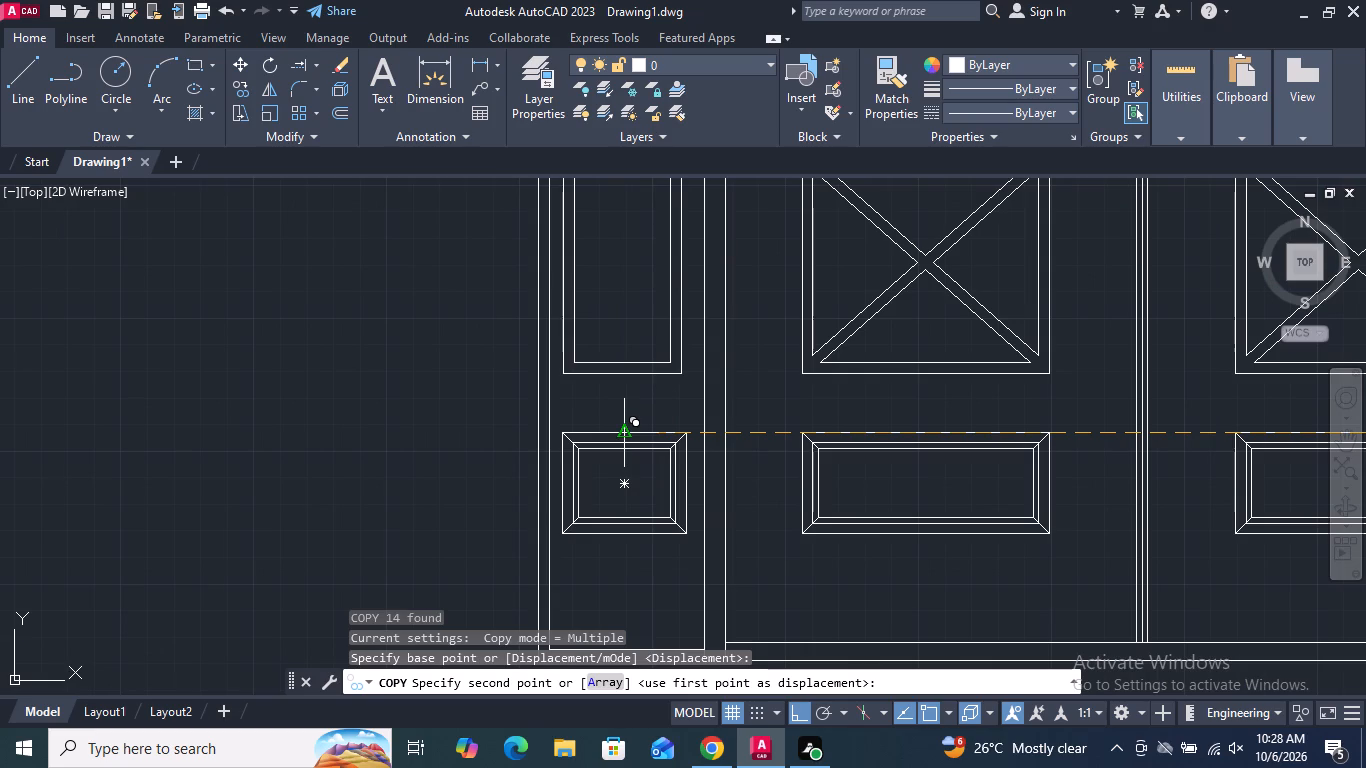
pyautogui.click(630, 429)
pyautogui.press('Return')
# Erase the entire leftmost door elevation with X-lattice sidelights.
pyautogui.scroll(-3, 645, 457)
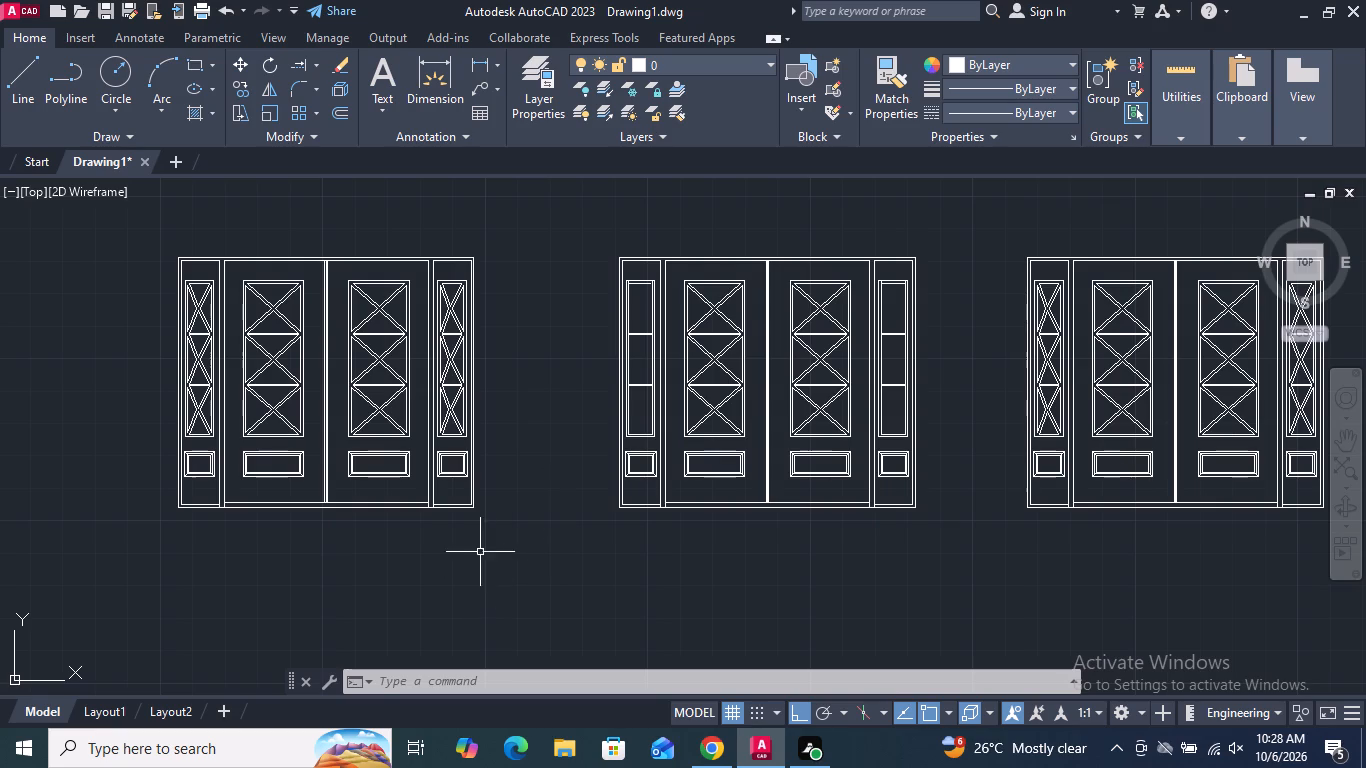
pyautogui.click(521, 529)
pyautogui.click(98, 234)
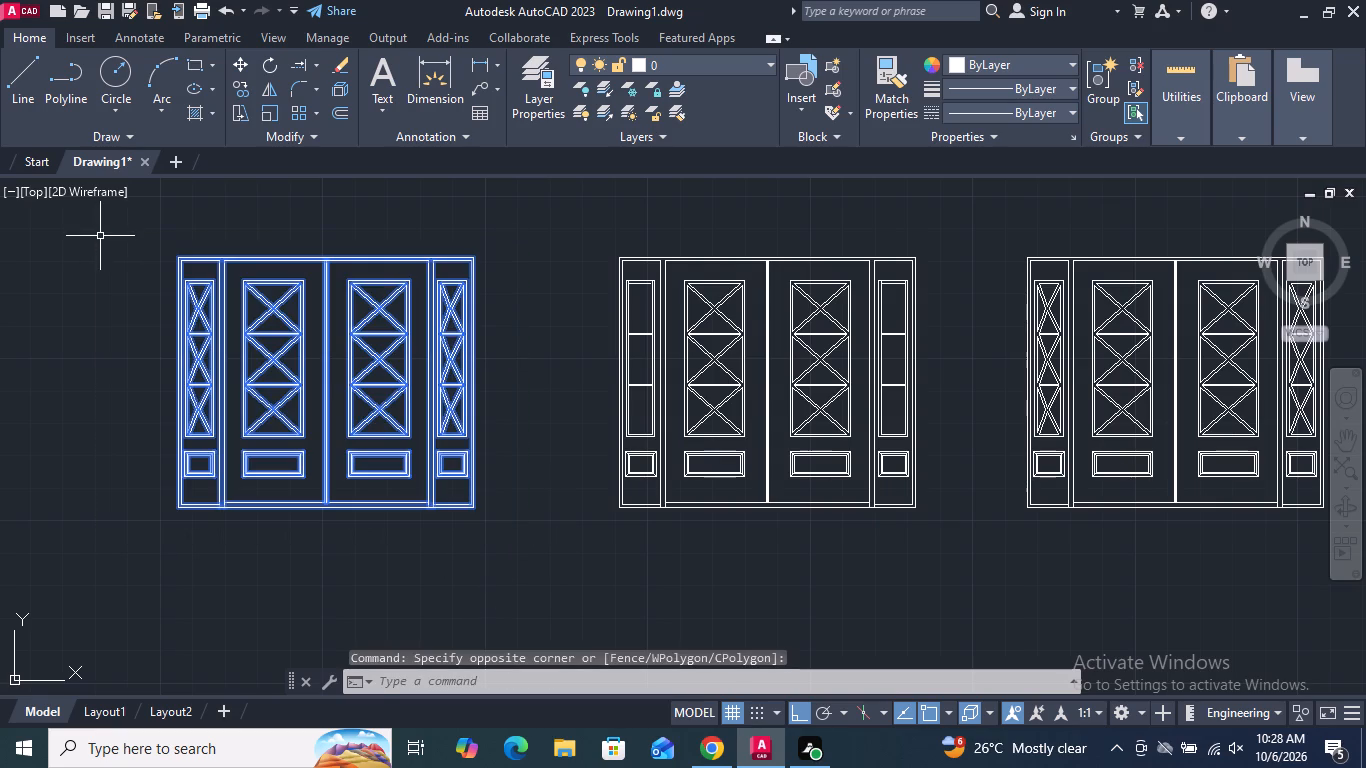
pyautogui.press('Delete')
# Copy the entire middle door with plain-pane sidelights horizontally into the empty space on its left.
pyautogui.moveTo(972, 551); pyautogui.dragTo(905, 536)
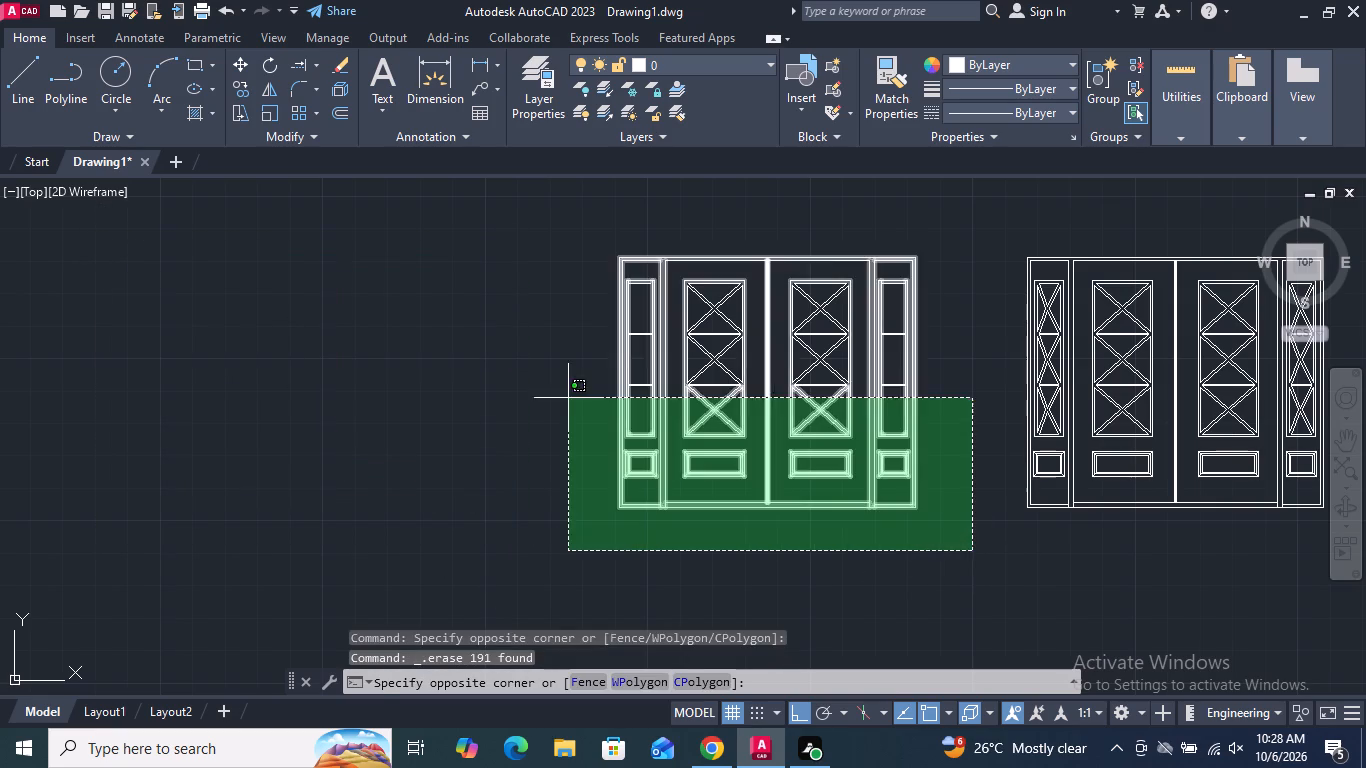
pyautogui.click(521, 244)
pyautogui.write('co')
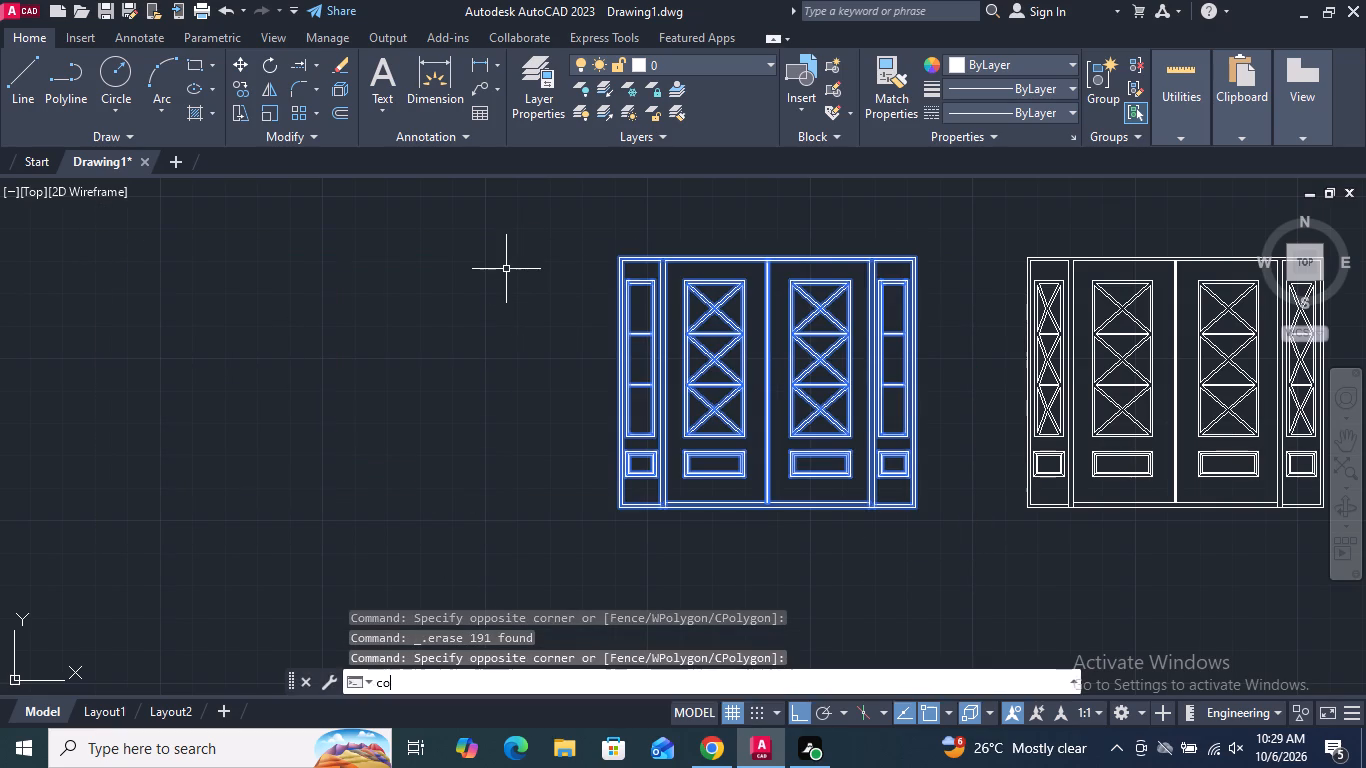
pyautogui.press('Return')
pyautogui.moveTo(735, 565); pyautogui.dragTo(702, 568)
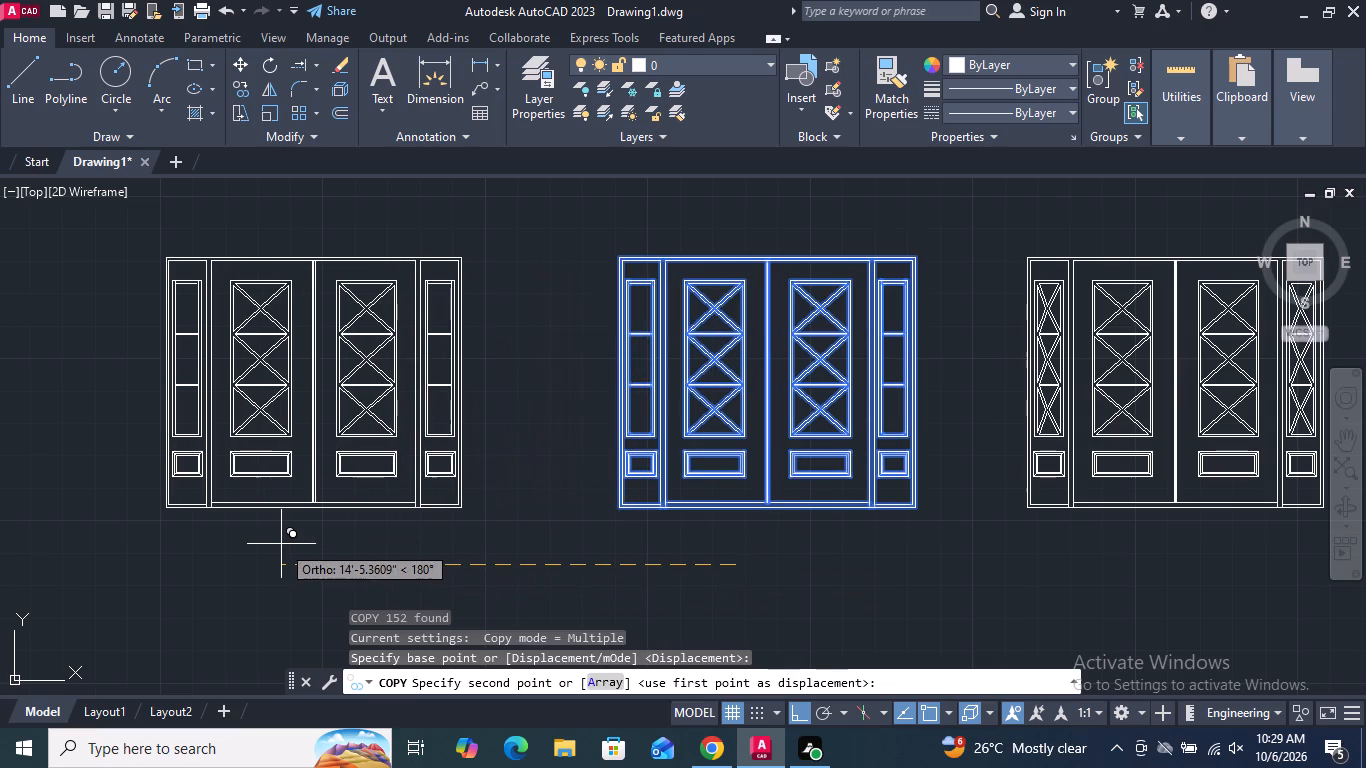
pyautogui.click(318, 542)
pyautogui.press('Return')
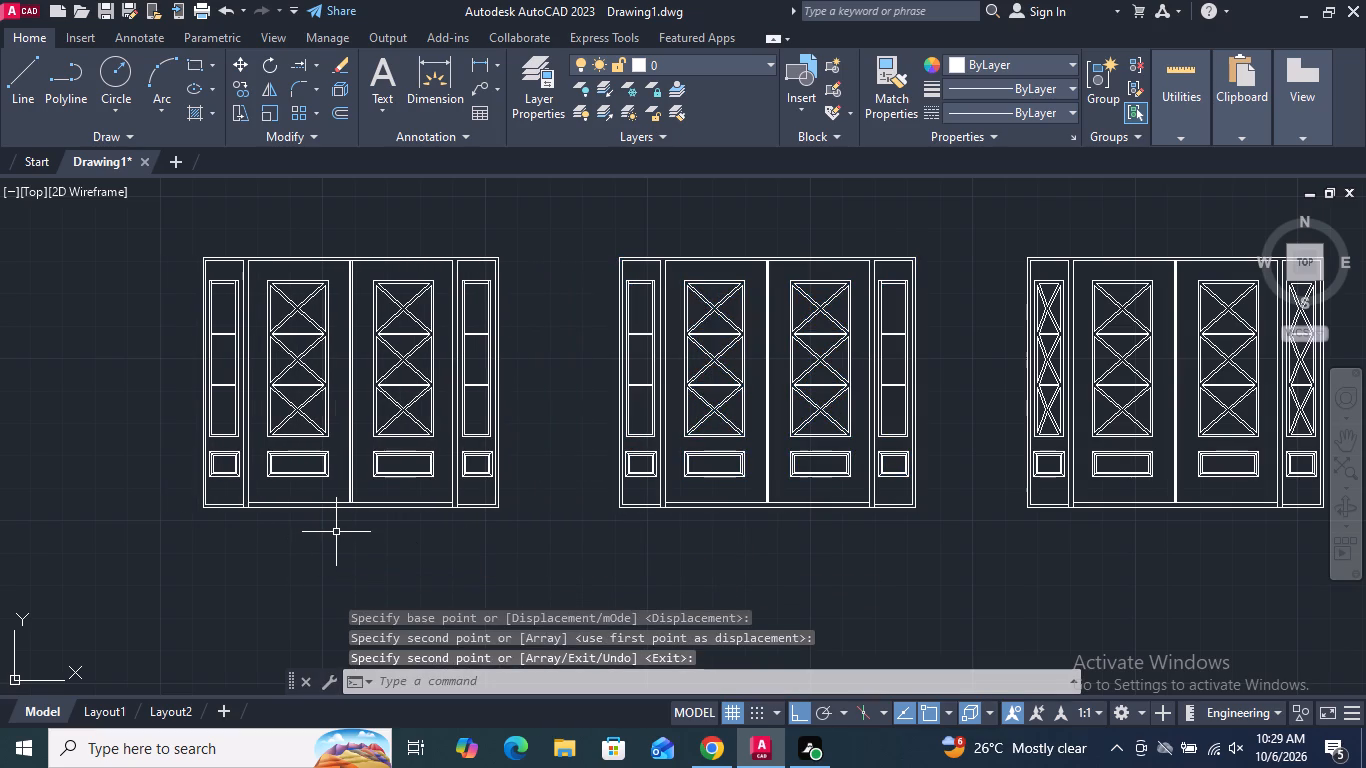
# Extend the short inner top line of the middle door's left sidelight glazing to the frame's inner right line.
pyautogui.moveTo(336, 530); pyautogui.dragTo(415, 499, button='middle')
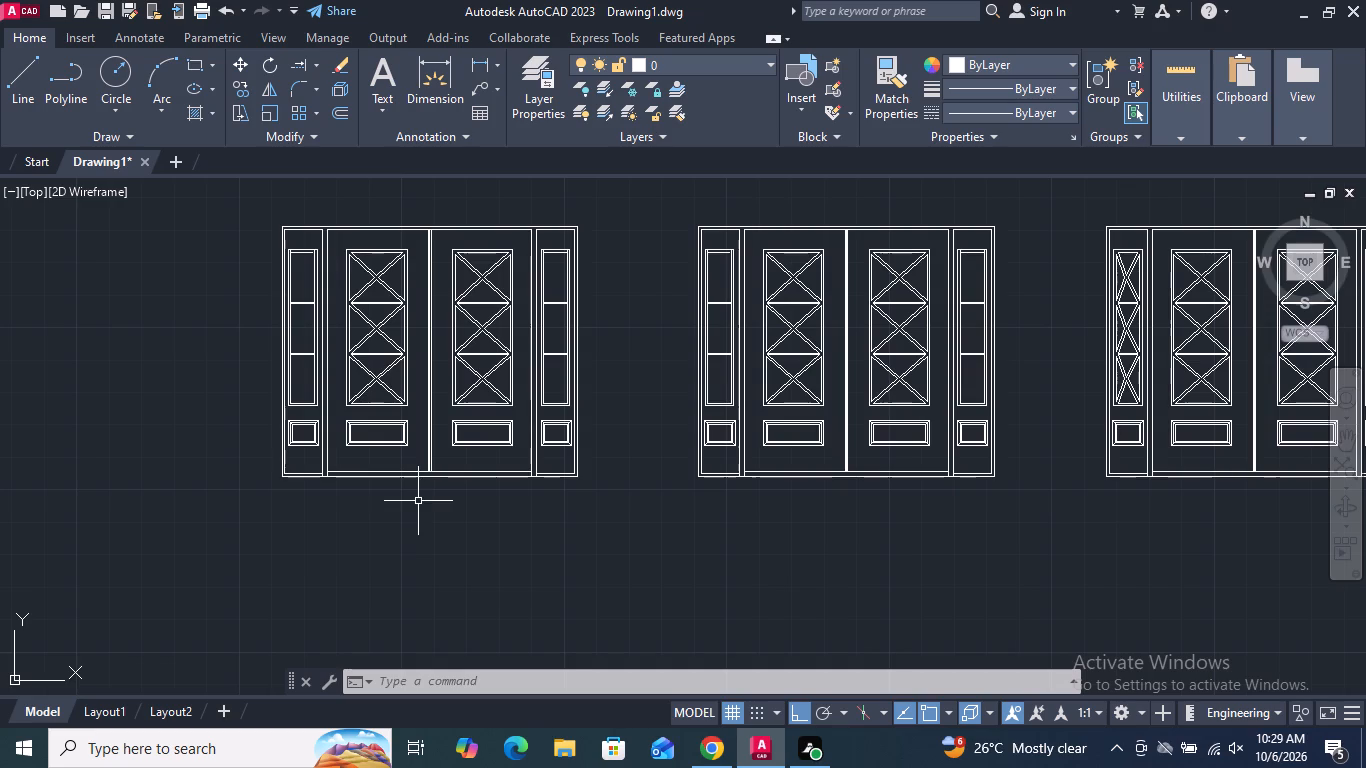
pyautogui.scroll(2, 307, 281)
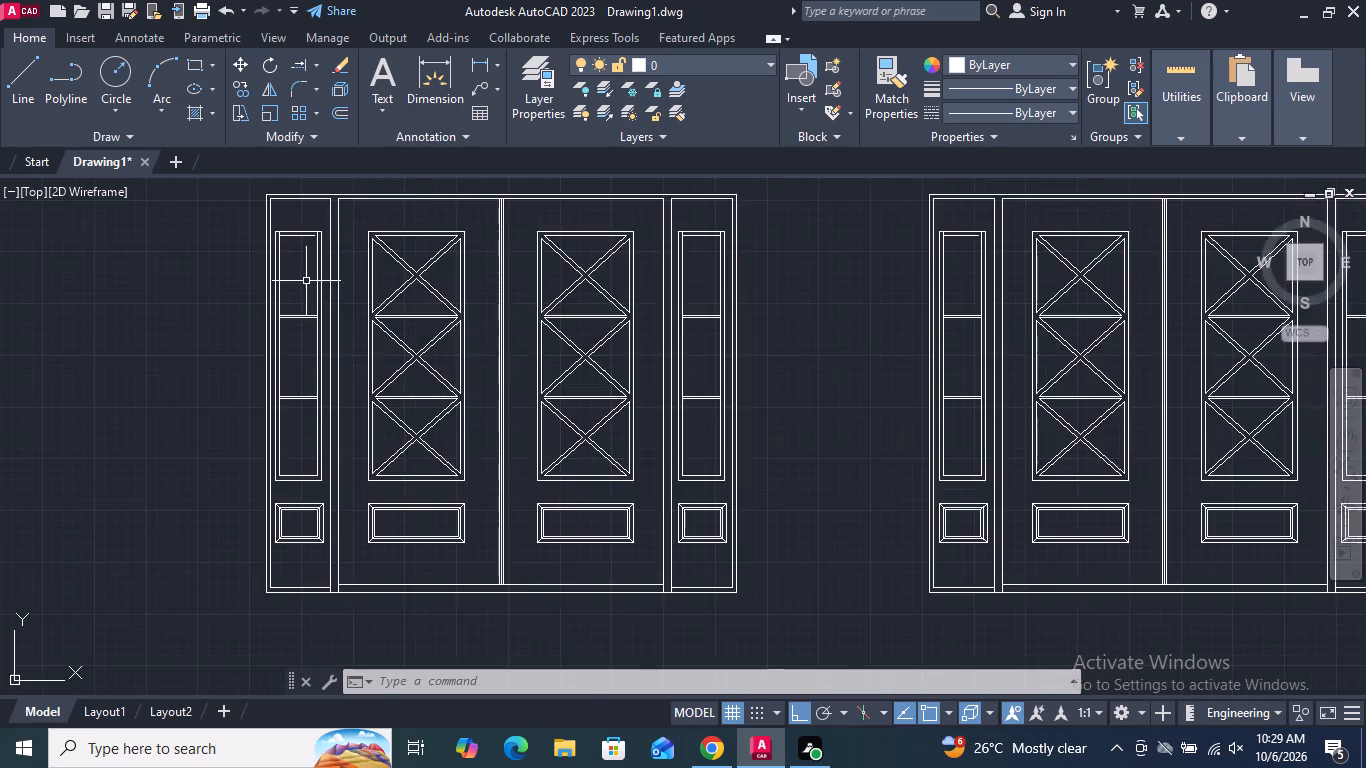
pyautogui.scroll(1, 306, 281)
pyautogui.scroll(-1, 301, 353)
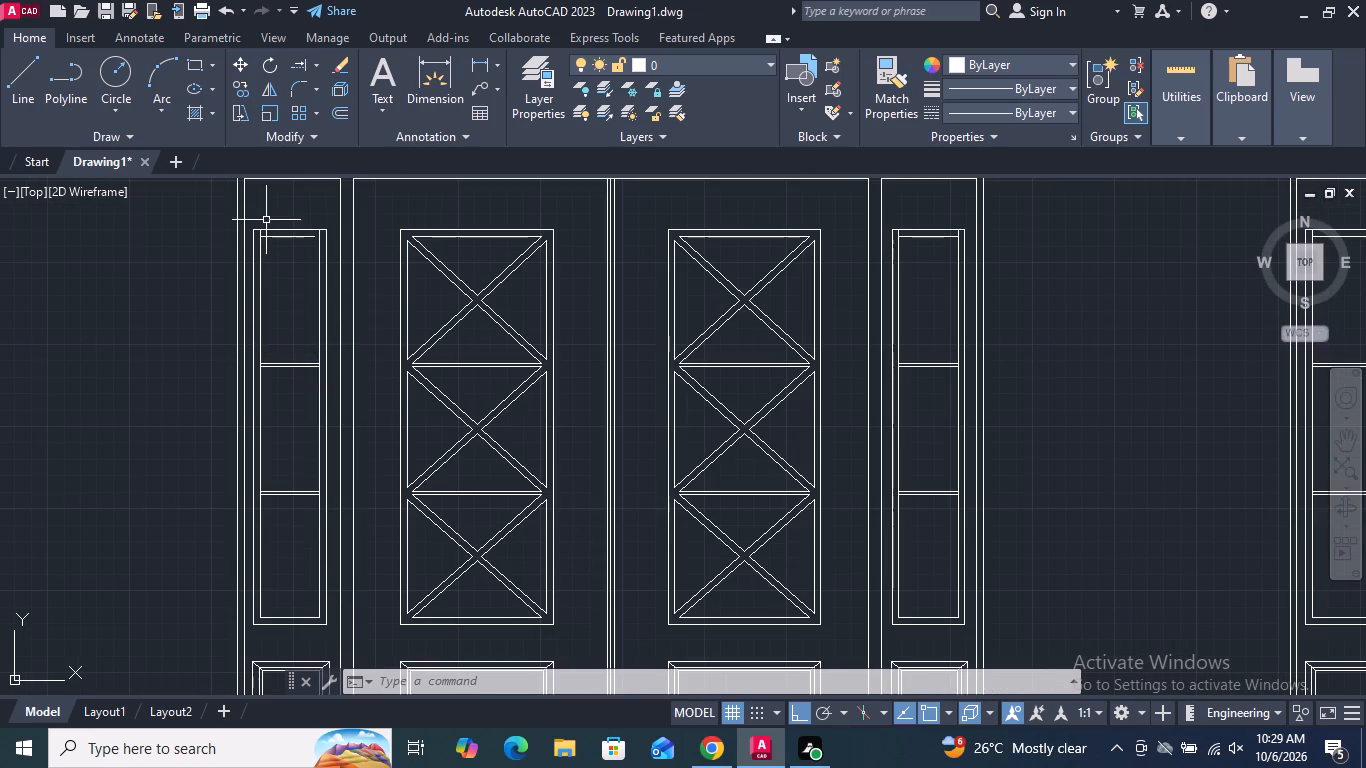
pyautogui.scroll(-1, 296, 301)
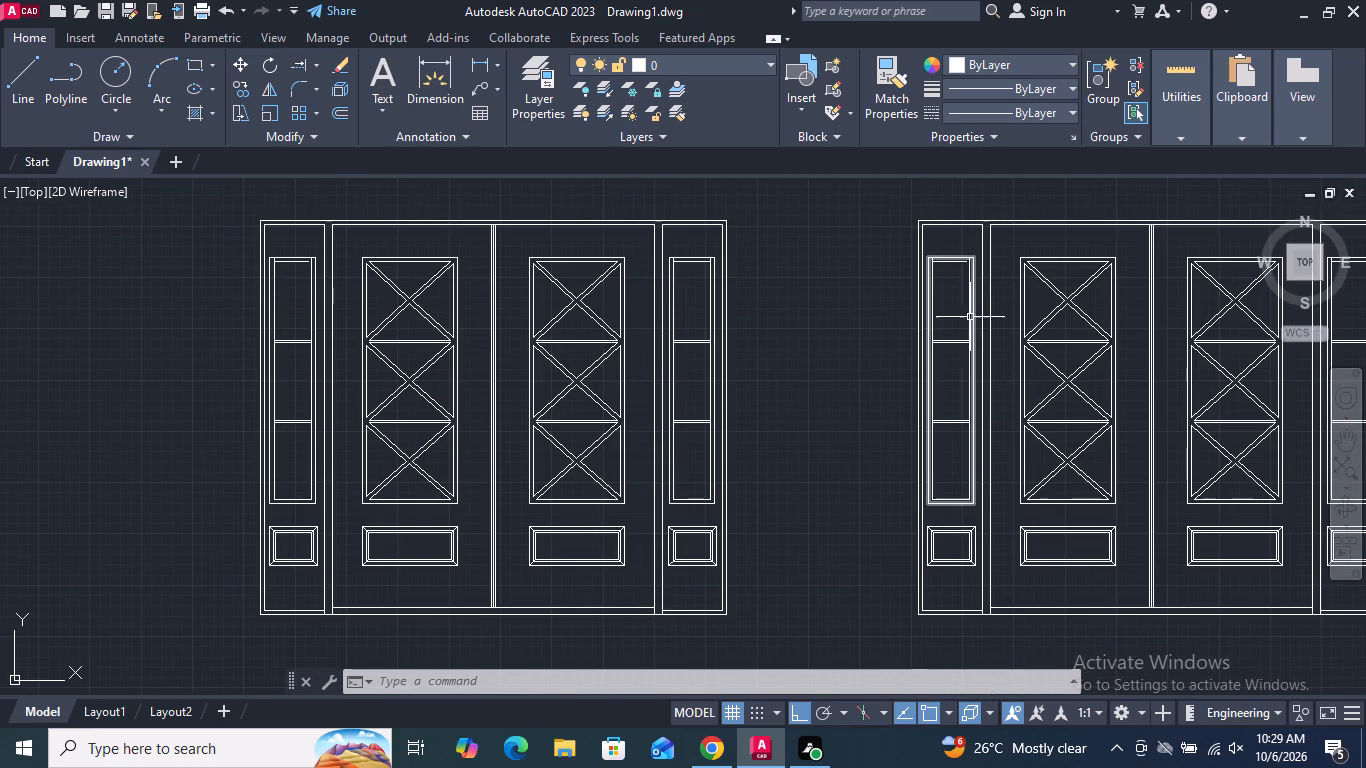
pyautogui.scroll(4, 959, 246)
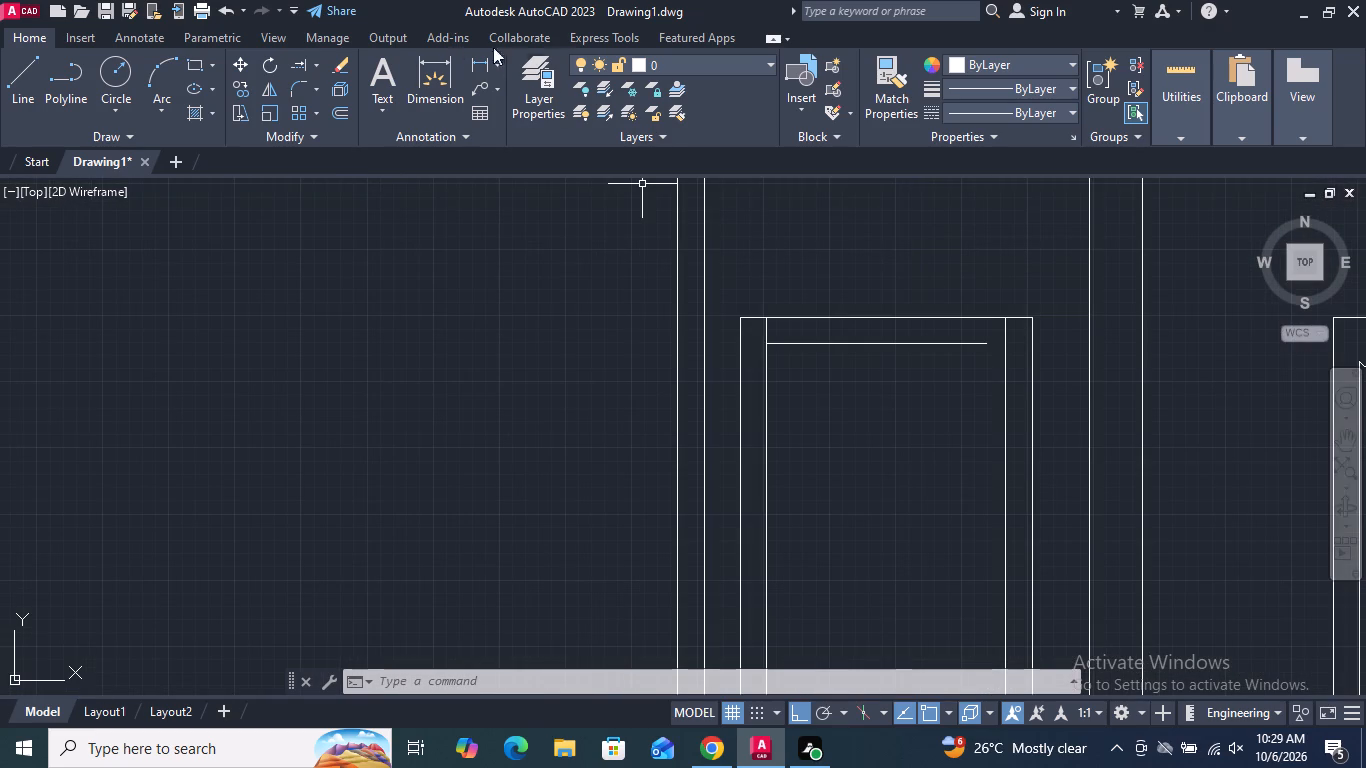
pyautogui.click(299, 67)
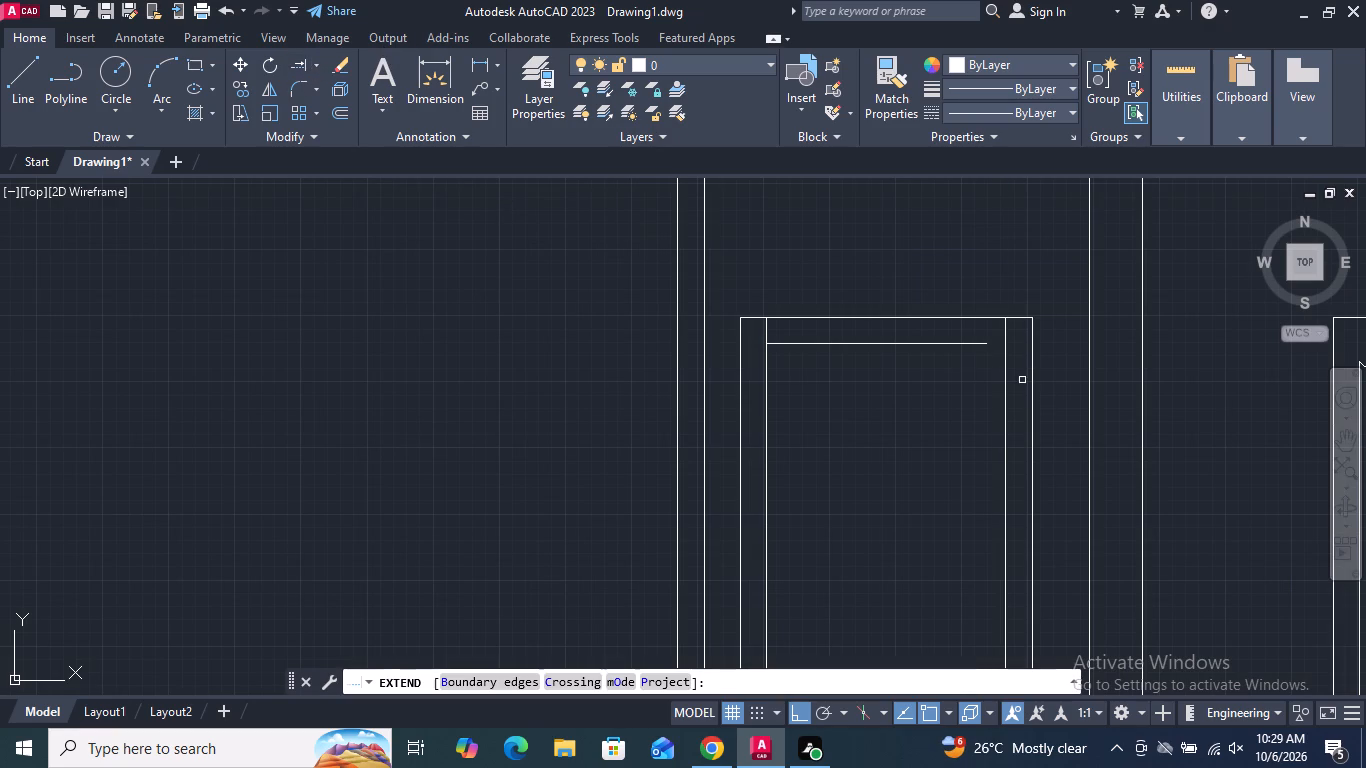
pyautogui.click(971, 343)
pyautogui.press('Return')
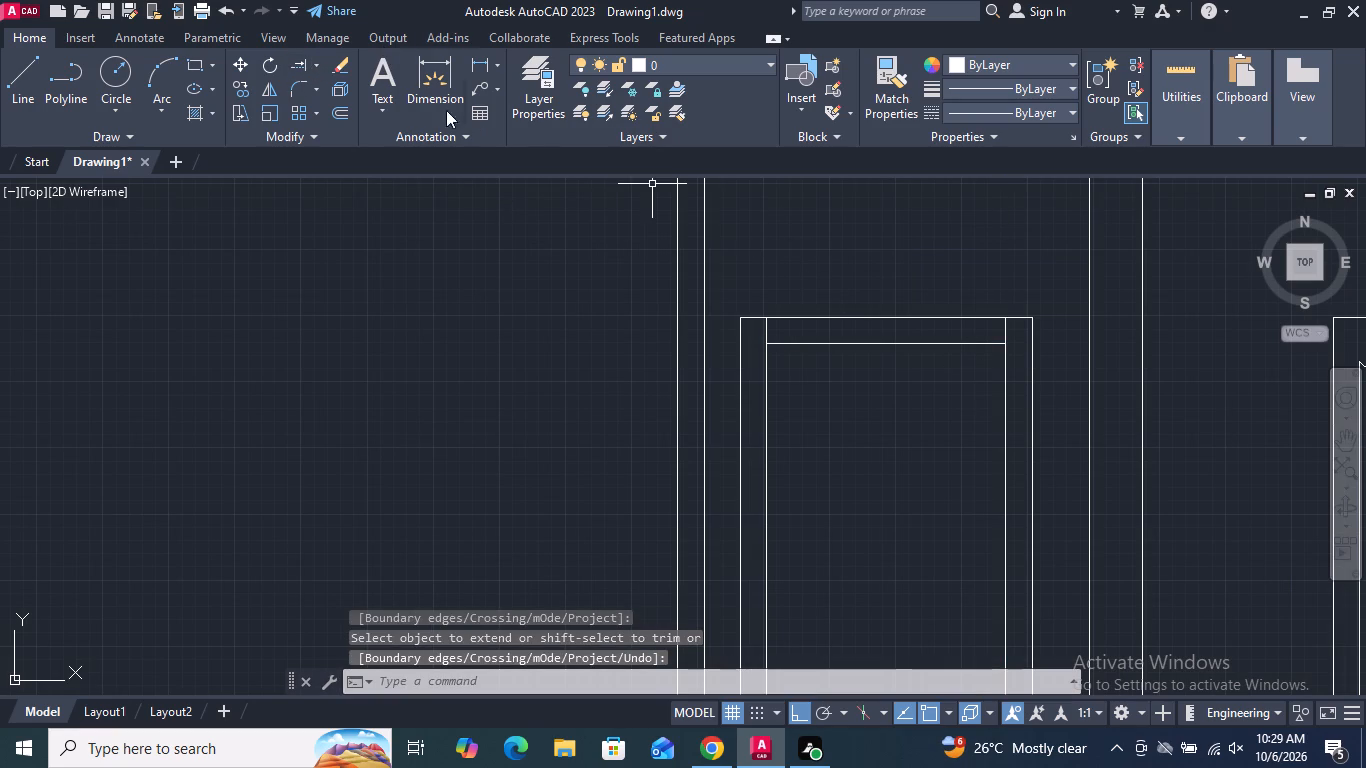
# Trim both inner side lines above the inner top line in the middle door's left sidelight frame.
pyautogui.click(315, 59)
pyautogui.click(315, 93)
pyautogui.scroll(2, 798, 349)
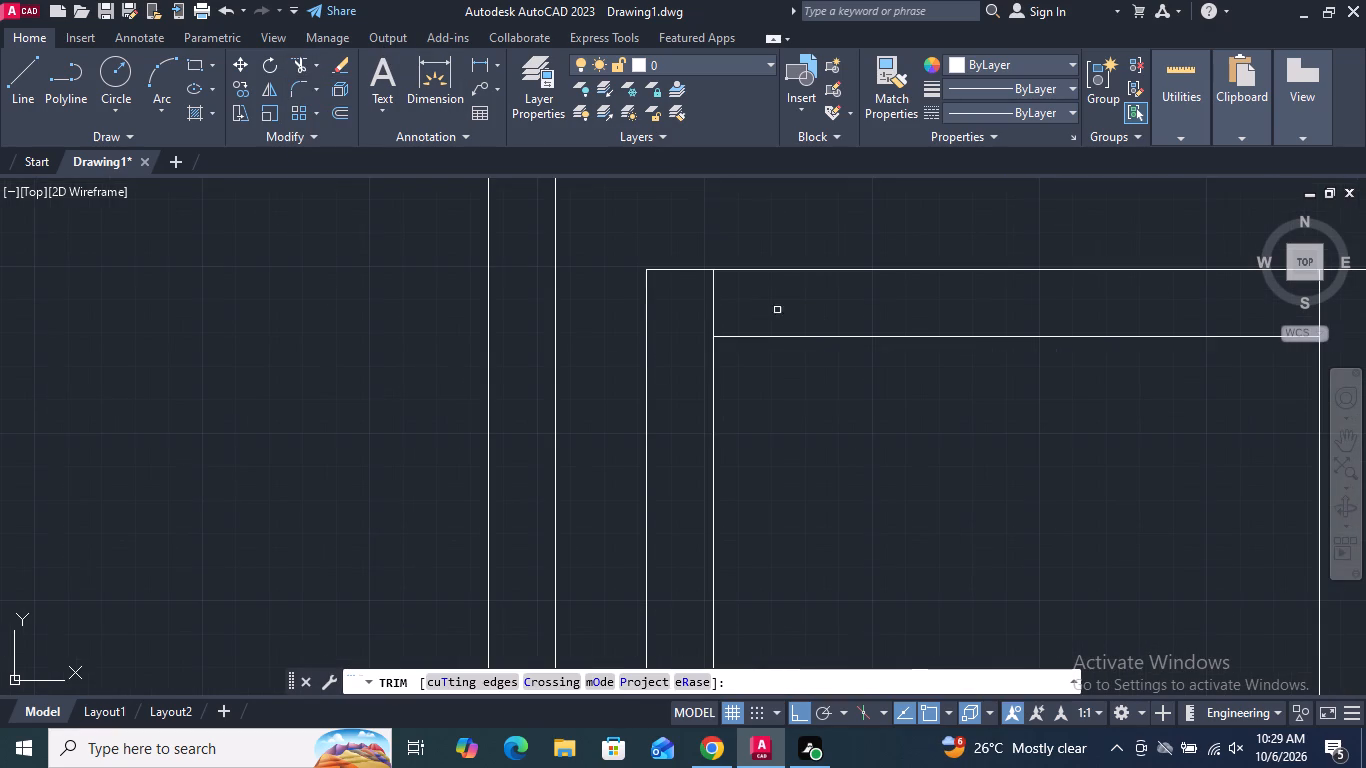
pyautogui.moveTo(777, 310); pyautogui.dragTo(706, 321)
pyautogui.scroll(-3, 706, 321)
pyautogui.scroll(2, 878, 335)
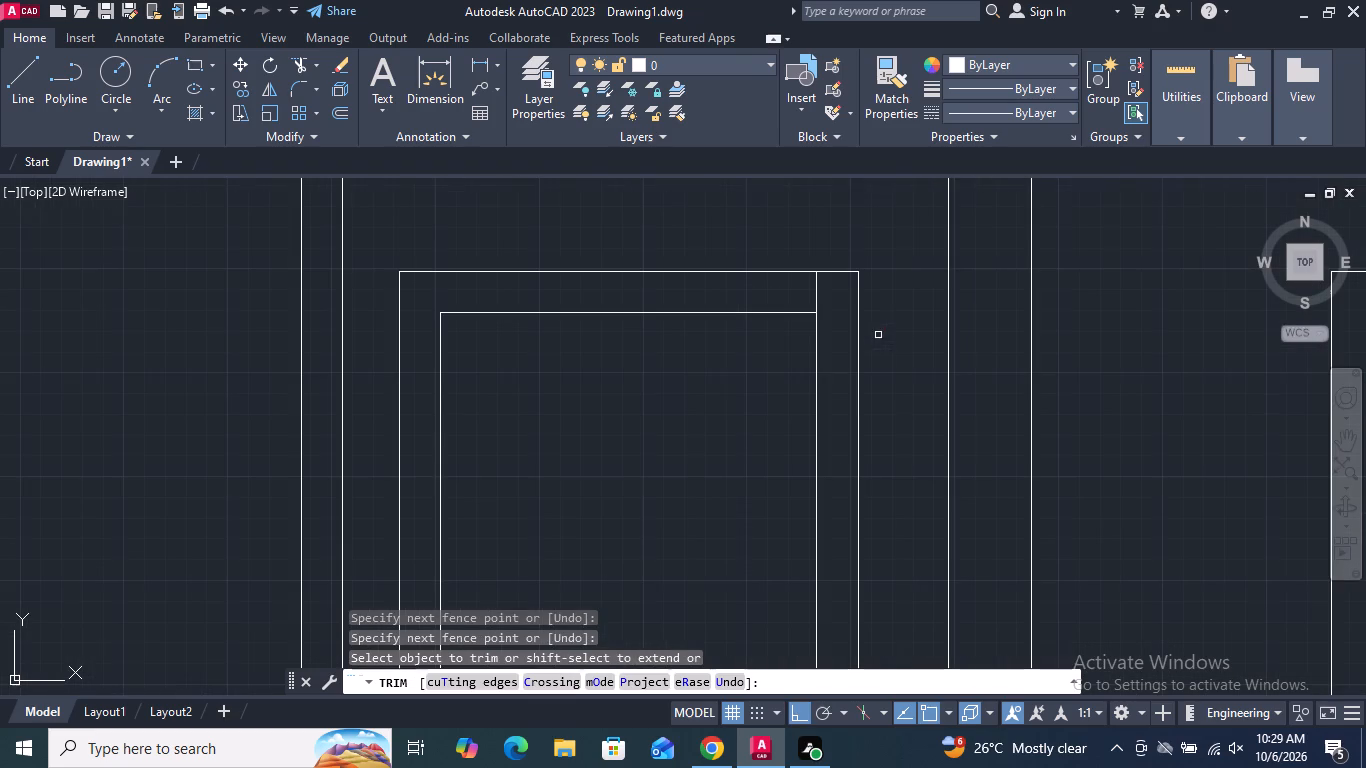
pyautogui.moveTo(835, 293); pyautogui.dragTo(801, 295)
# Trim both inner side lines above the inner top line in the middle door's right sidelight frame.
pyautogui.scroll(-5, 801, 295)
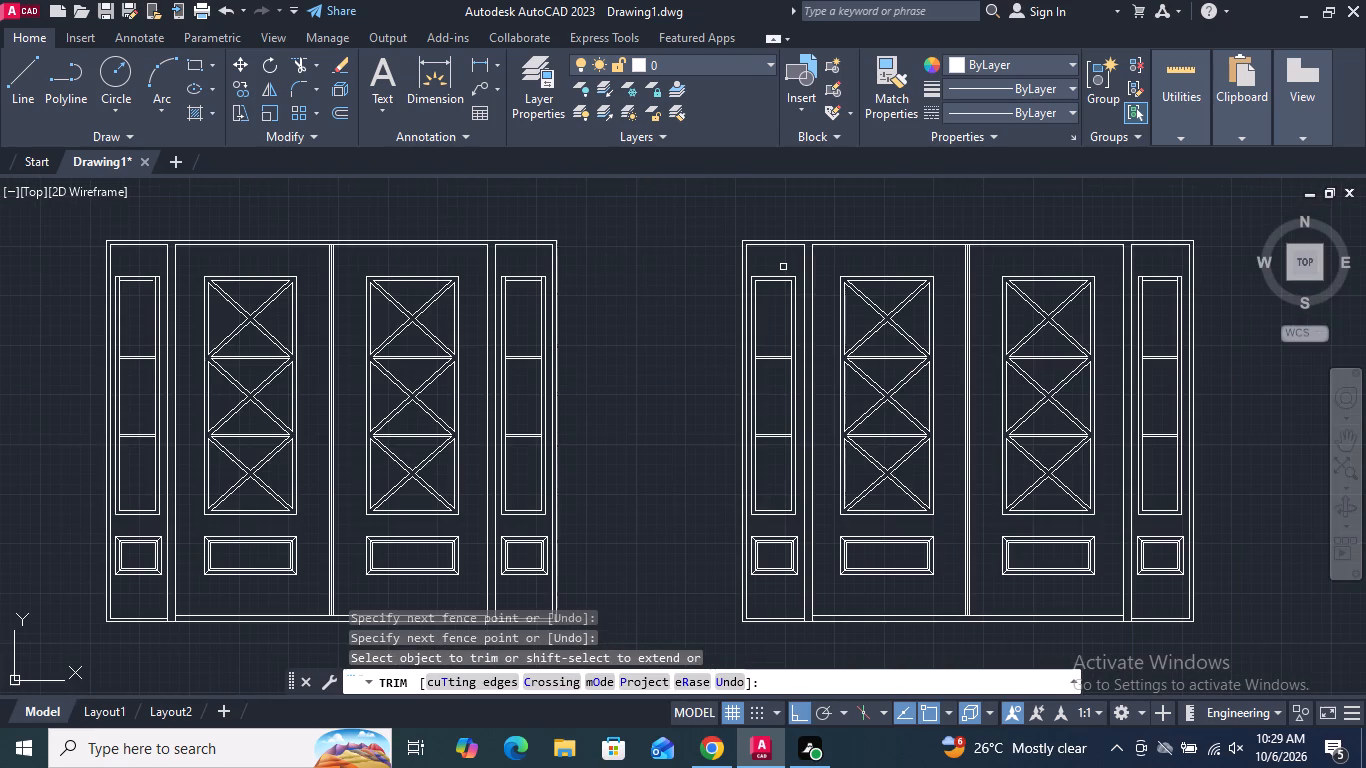
pyautogui.scroll(3, 1164, 222)
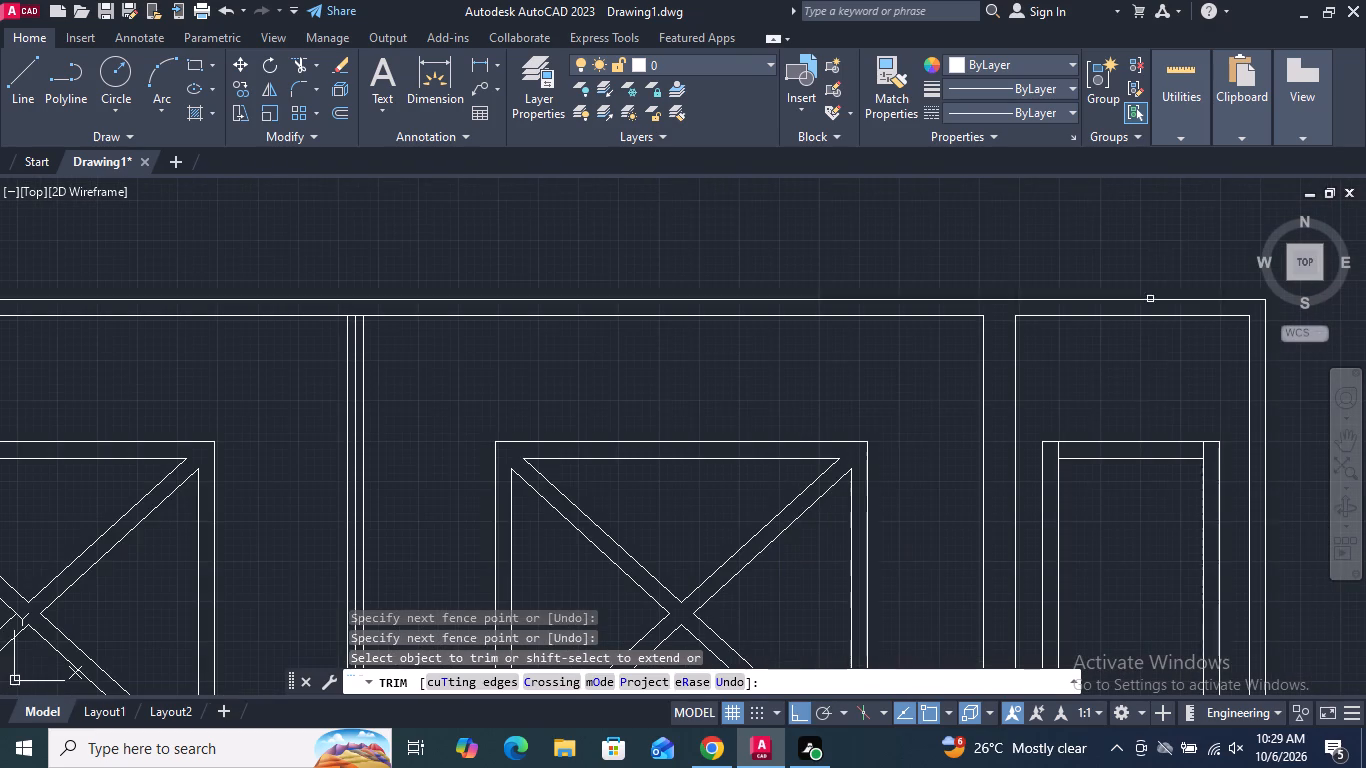
pyautogui.scroll(2, 1140, 455)
pyautogui.moveTo(962, 449); pyautogui.dragTo(917, 449)
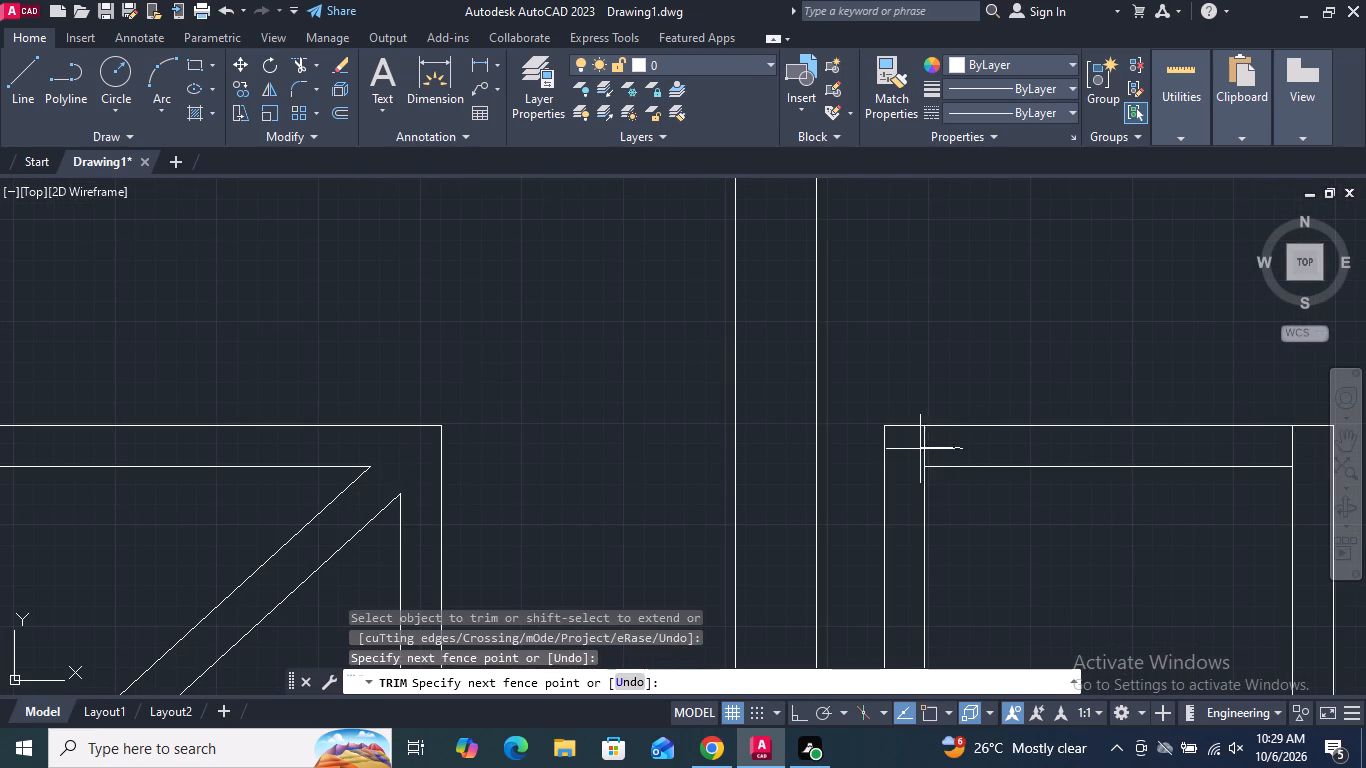
pyautogui.moveTo(917, 449); pyautogui.dragTo(899, 452)
pyautogui.moveTo(1309, 447); pyautogui.dragTo(1252, 448)
pyautogui.press('Return')
# Extend the short inner top line of the leftmost door's left sidelight glazing to the frame's inner right line.
pyautogui.scroll(-5, 1148, 403)
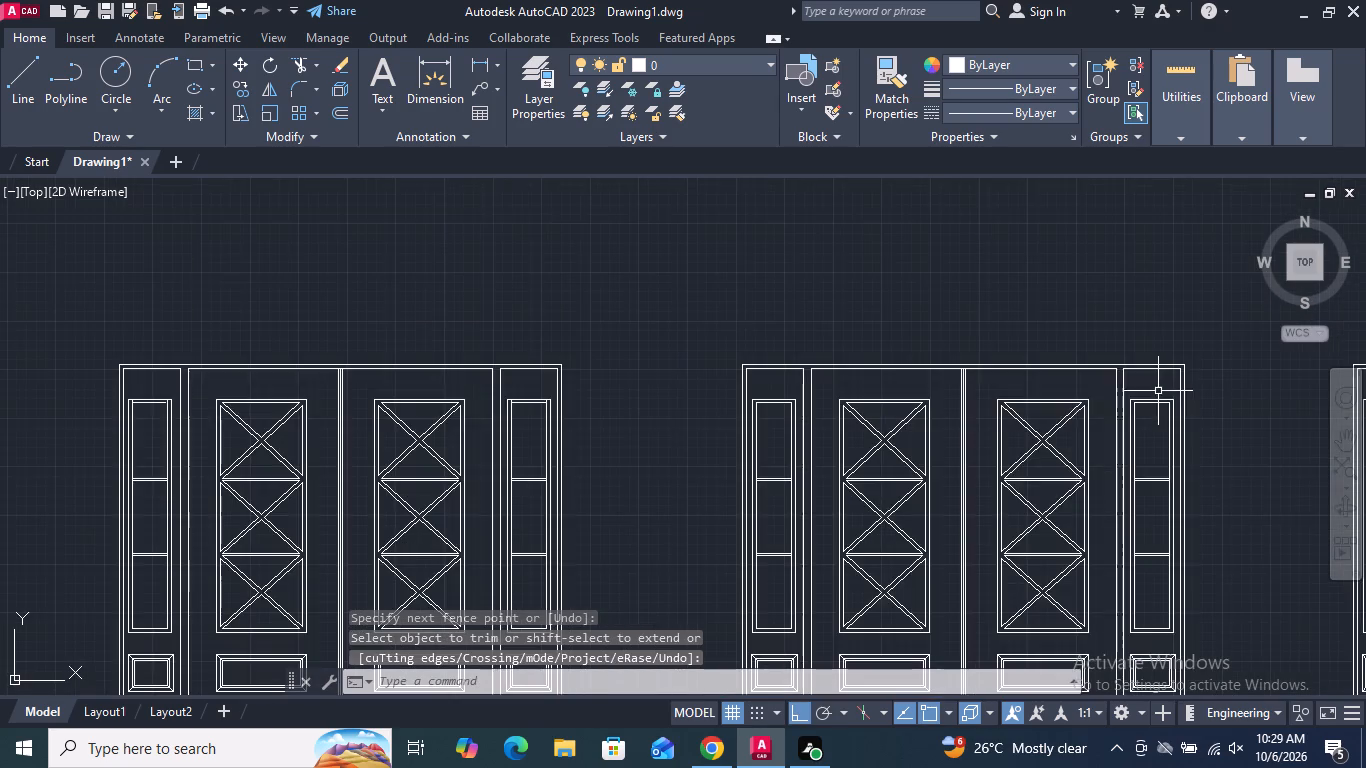
pyautogui.scroll(-2, 999, 374)
pyautogui.scroll(3, 609, 383)
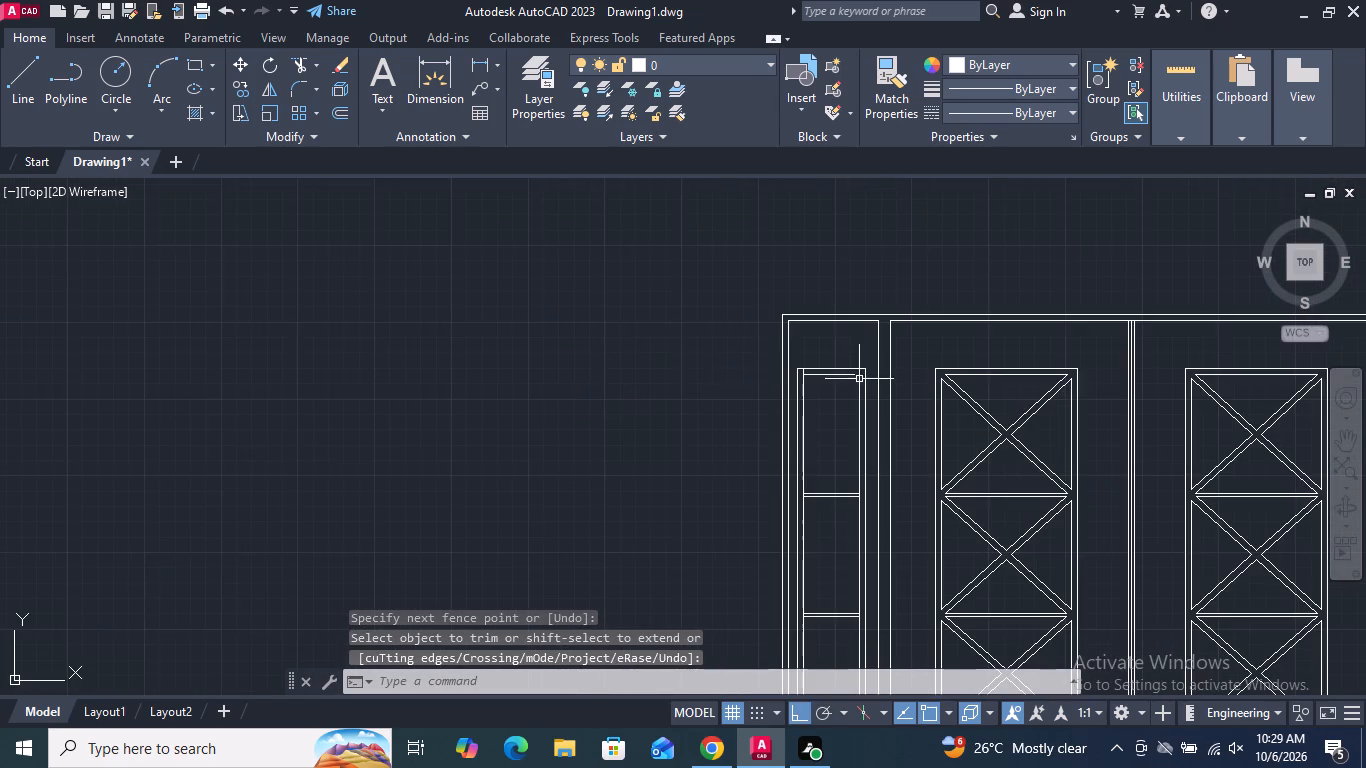
pyautogui.scroll(3, 887, 370)
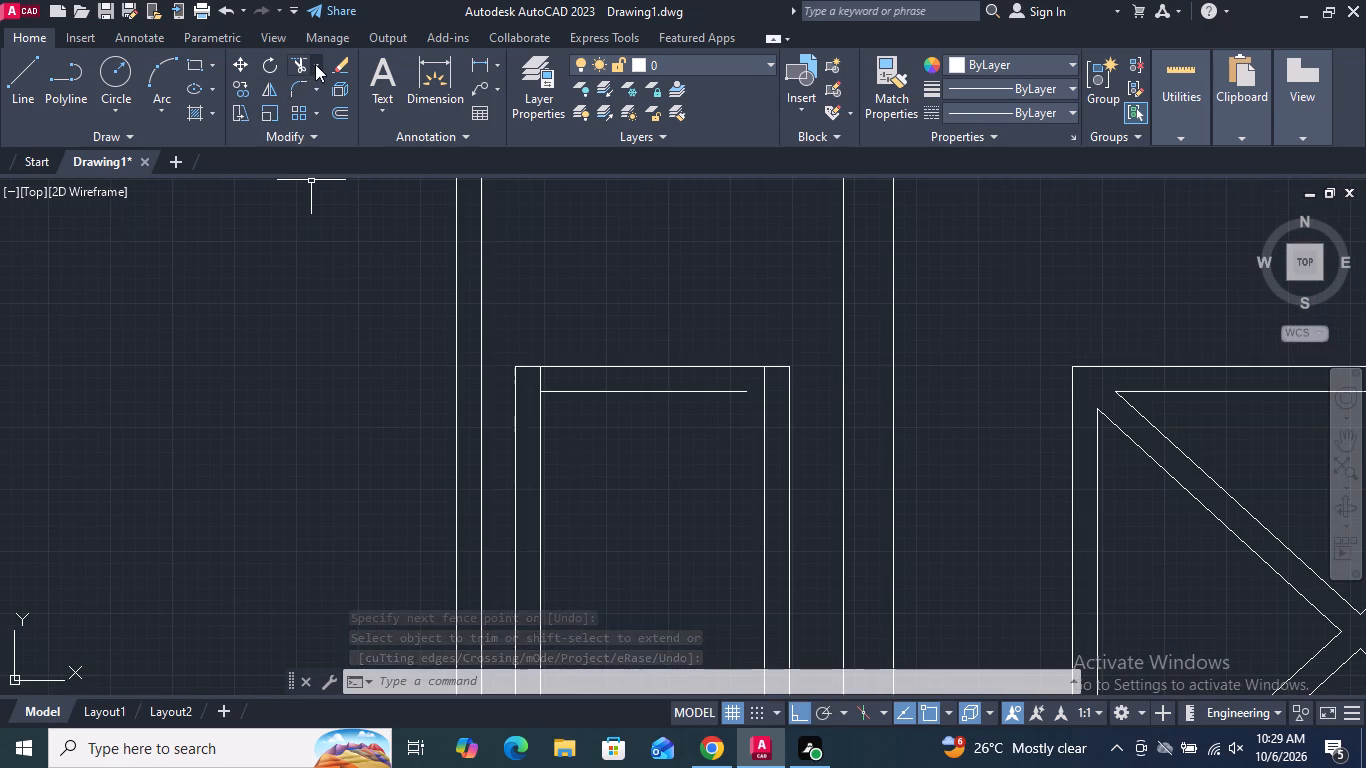
pyautogui.click(315, 64)
pyautogui.click(317, 99)
pyautogui.click(317, 66)
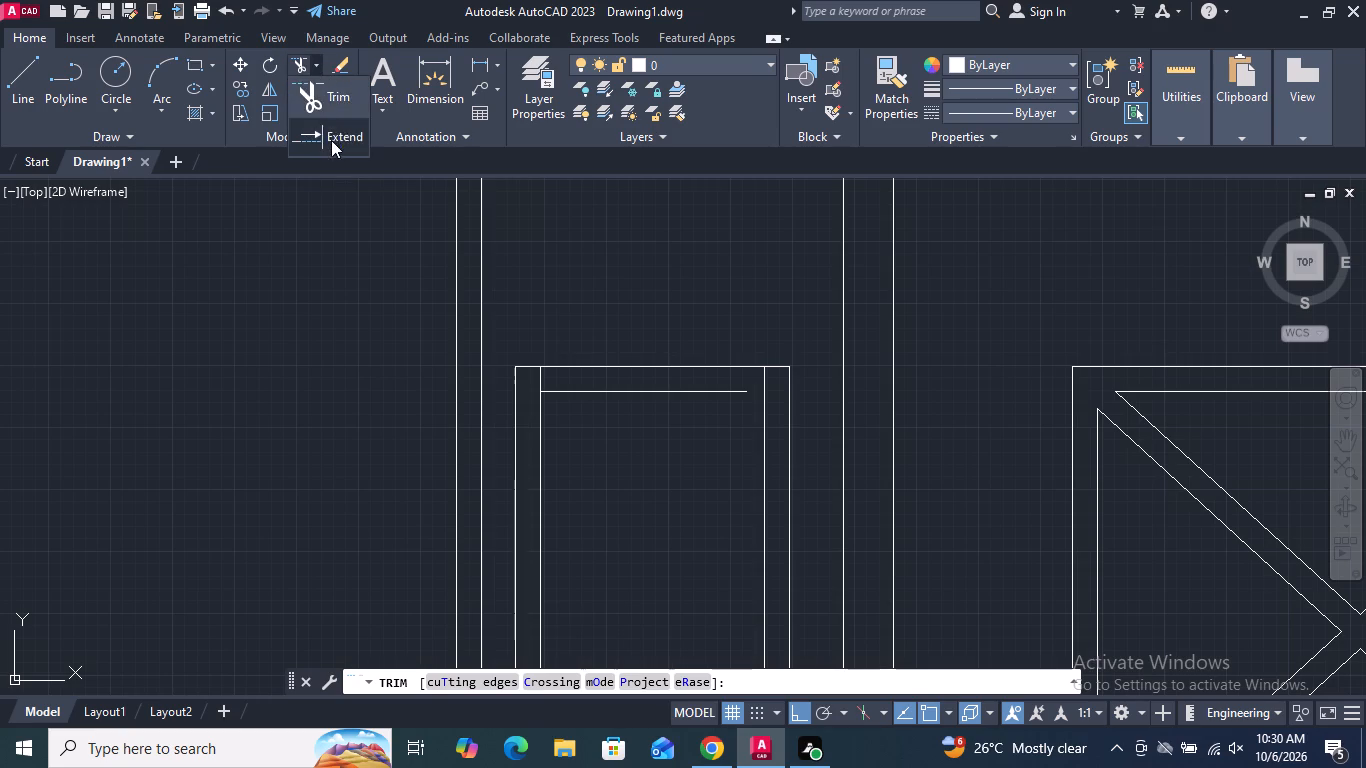
pyautogui.click(331, 140)
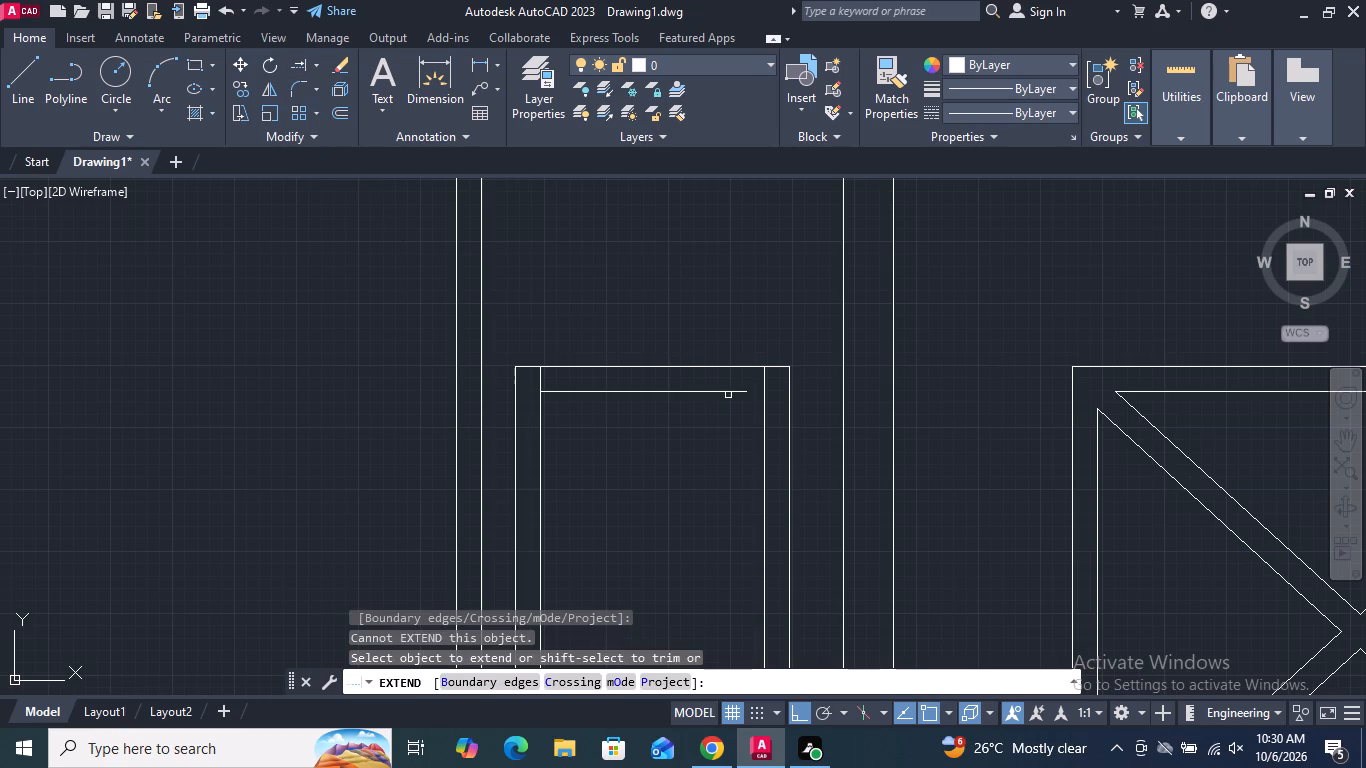
pyautogui.click(731, 390)
pyautogui.press('Return')
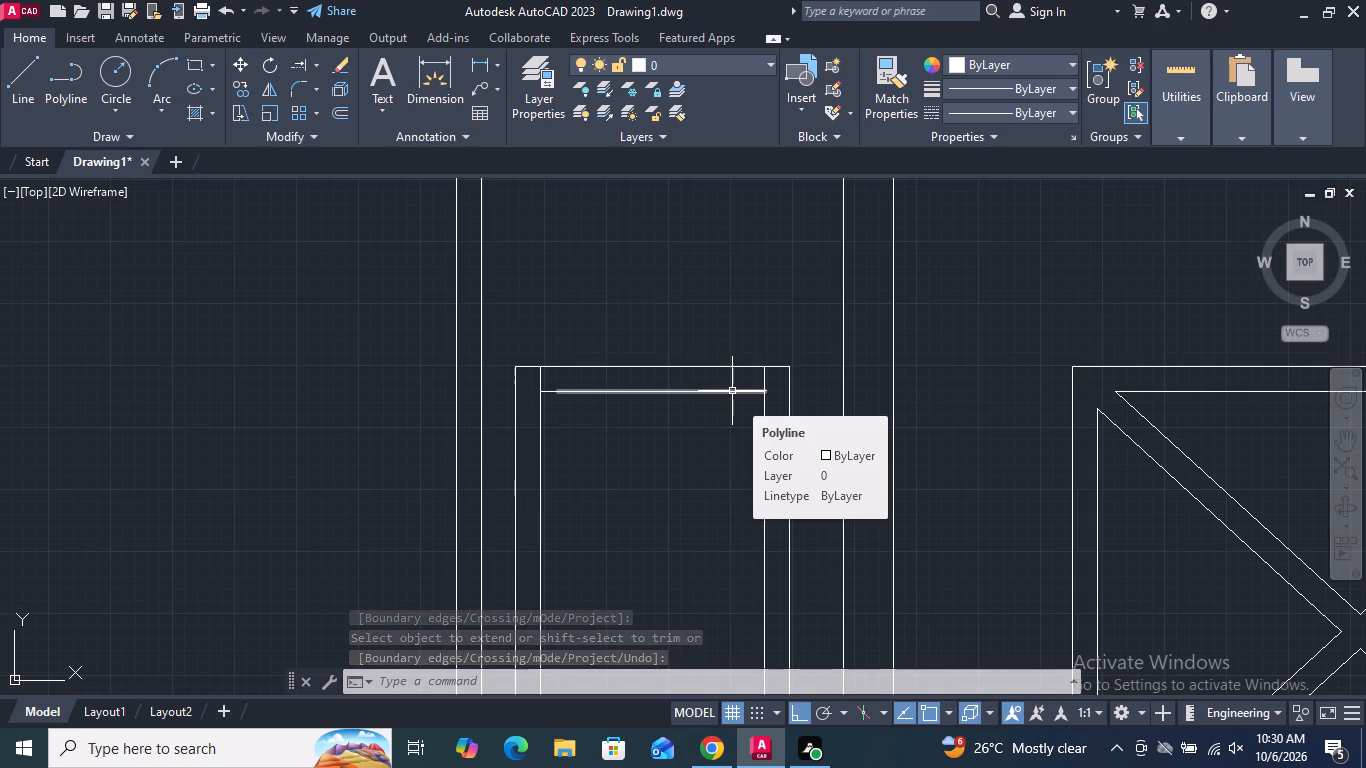
# Trim the inner side lines above the inner top line in the leftmost door's left sidelight frame.
pyautogui.click(314, 64)
pyautogui.click(314, 91)
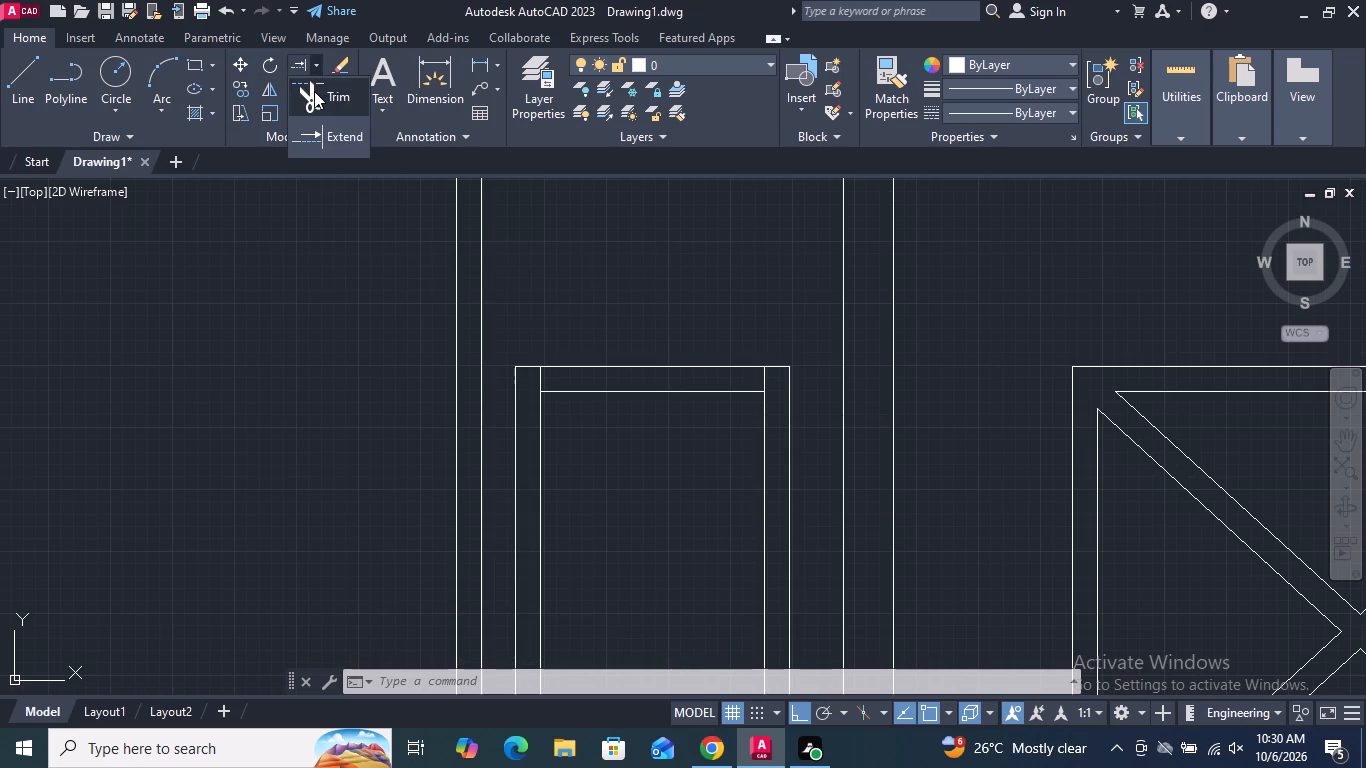
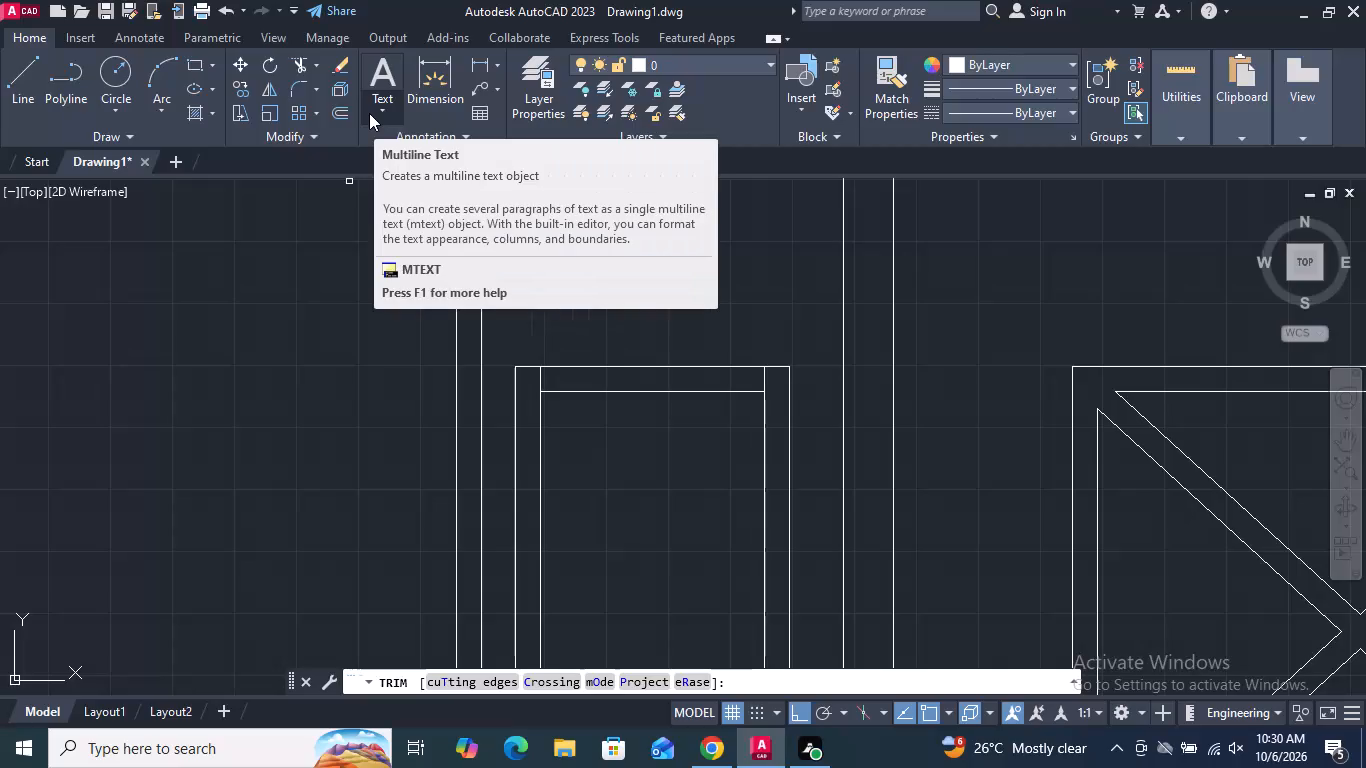
# Trim both inner side lines above the inner top line in the leftmost door's left sidelight frame.
pyautogui.click(538, 380)
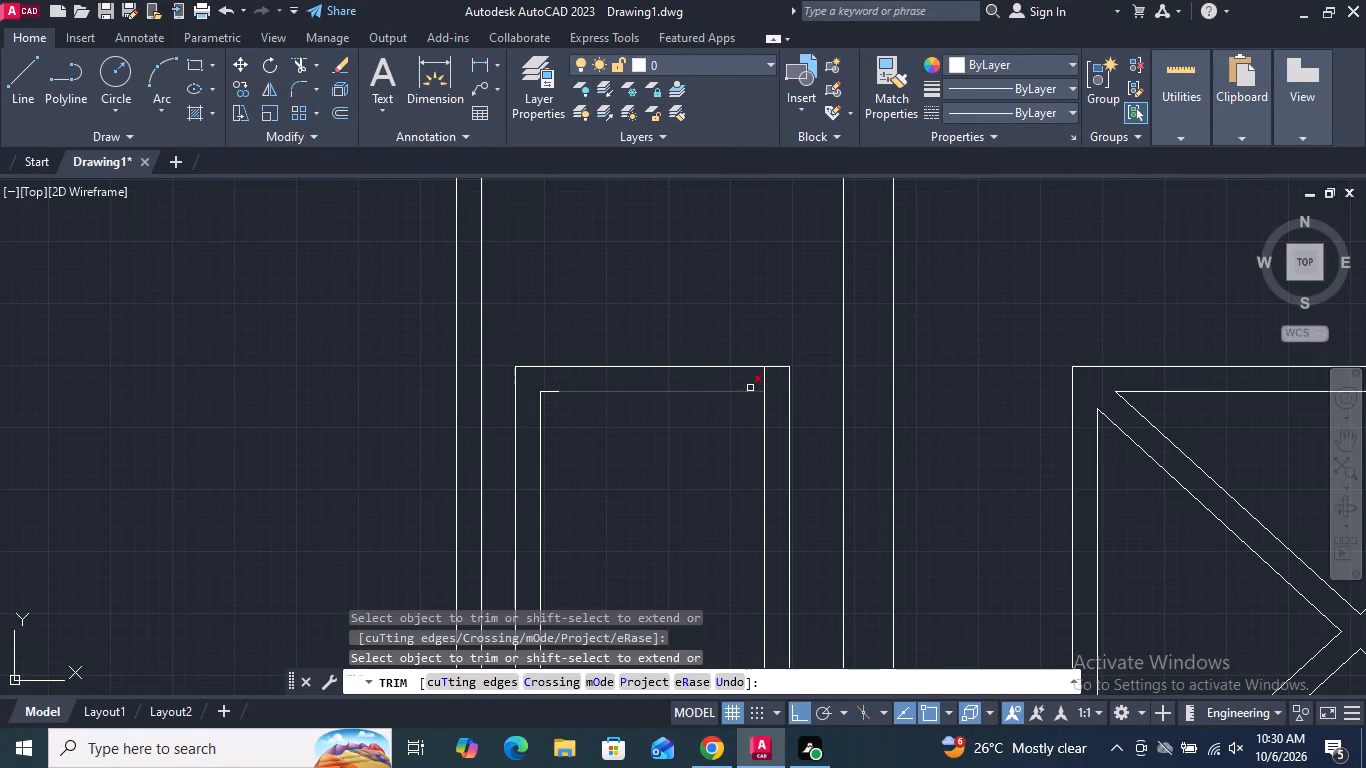
pyautogui.click(765, 381)
# Trim both inner side lines above the inner top line in the leftmost door's right sidelight frame.
pyautogui.scroll(-4, 695, 299)
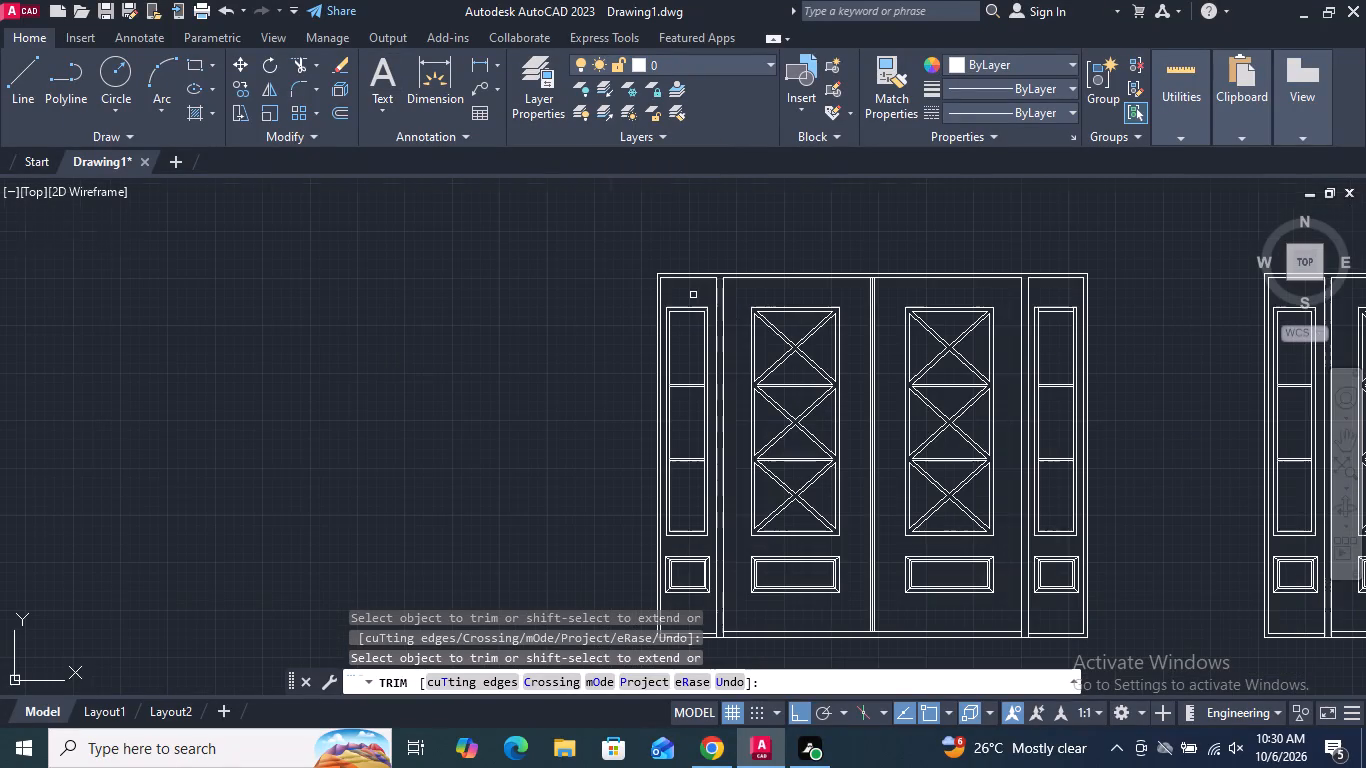
pyautogui.scroll(3, 1063, 313)
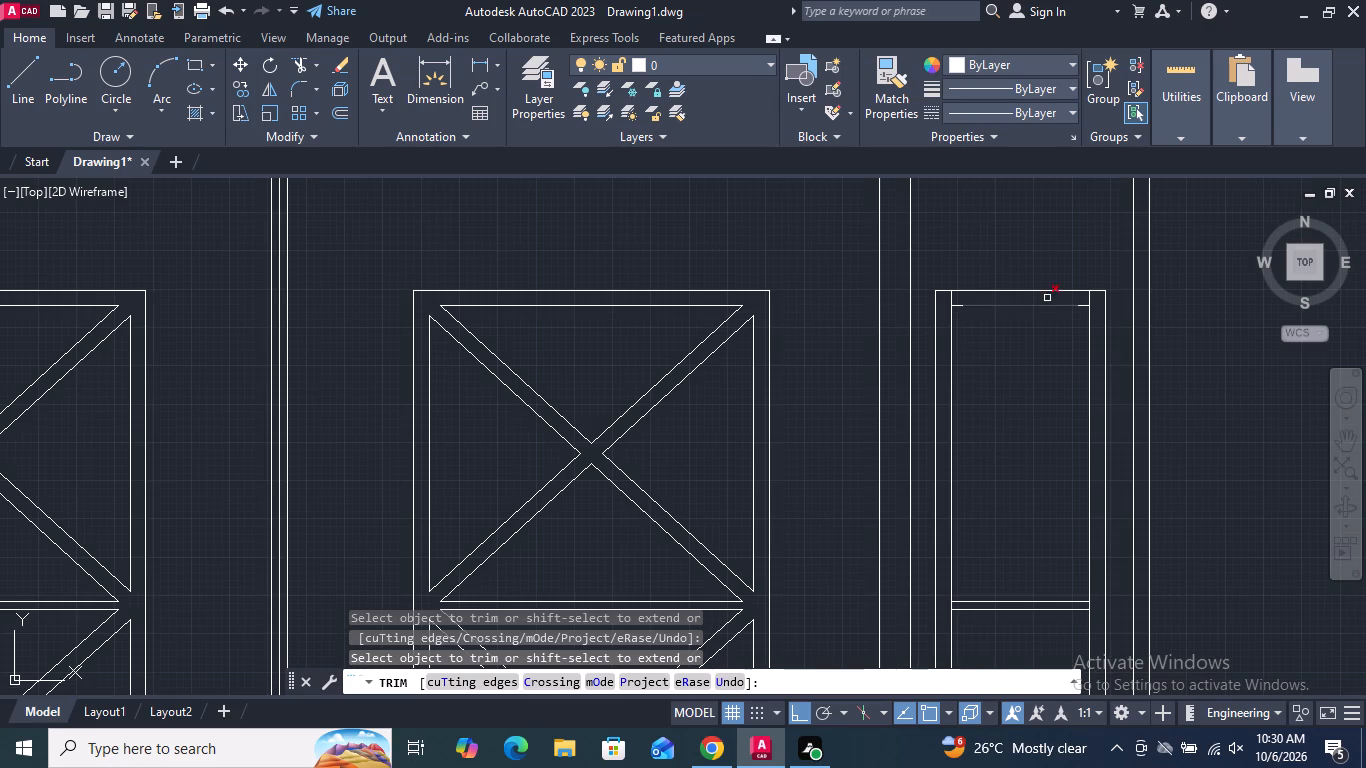
pyautogui.scroll(2, 1043, 296)
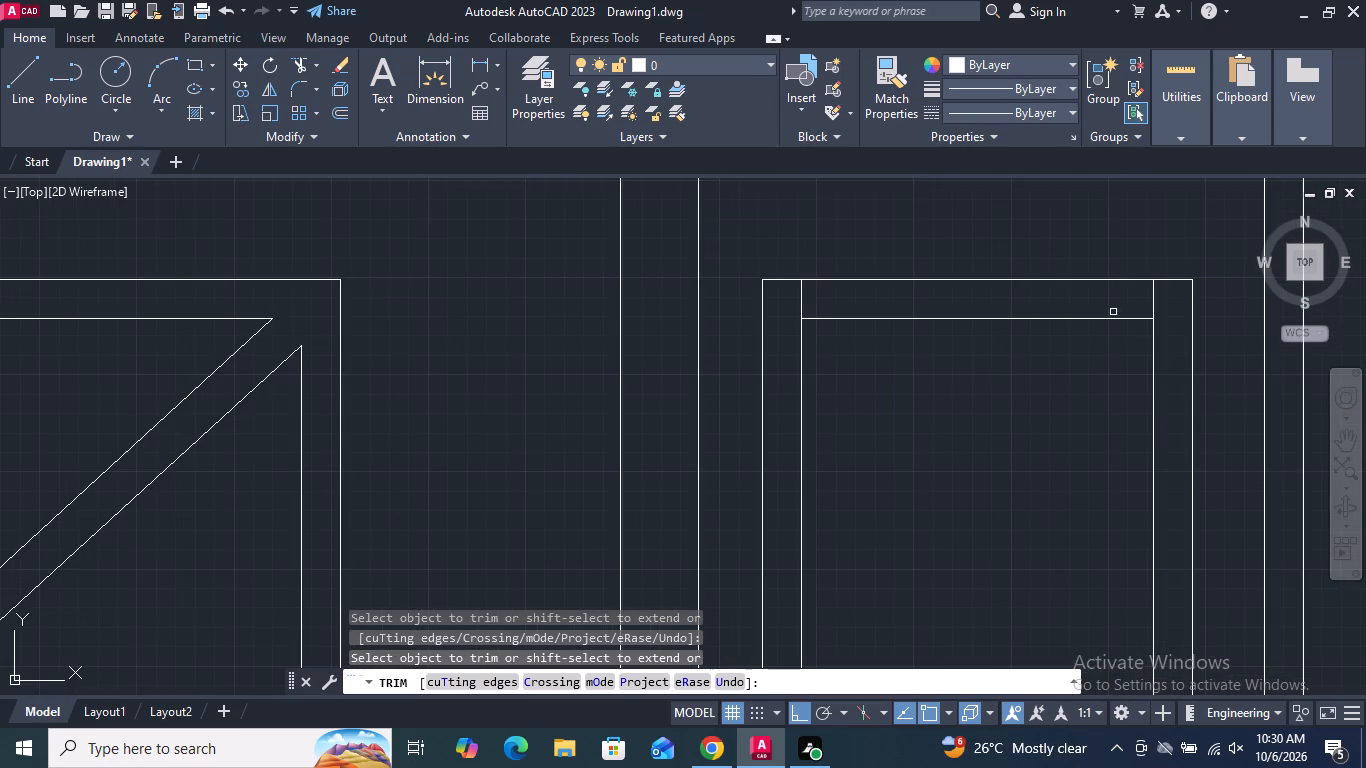
pyautogui.moveTo(1164, 305); pyautogui.dragTo(1141, 302)
pyautogui.moveTo(838, 306); pyautogui.dragTo(810, 303)
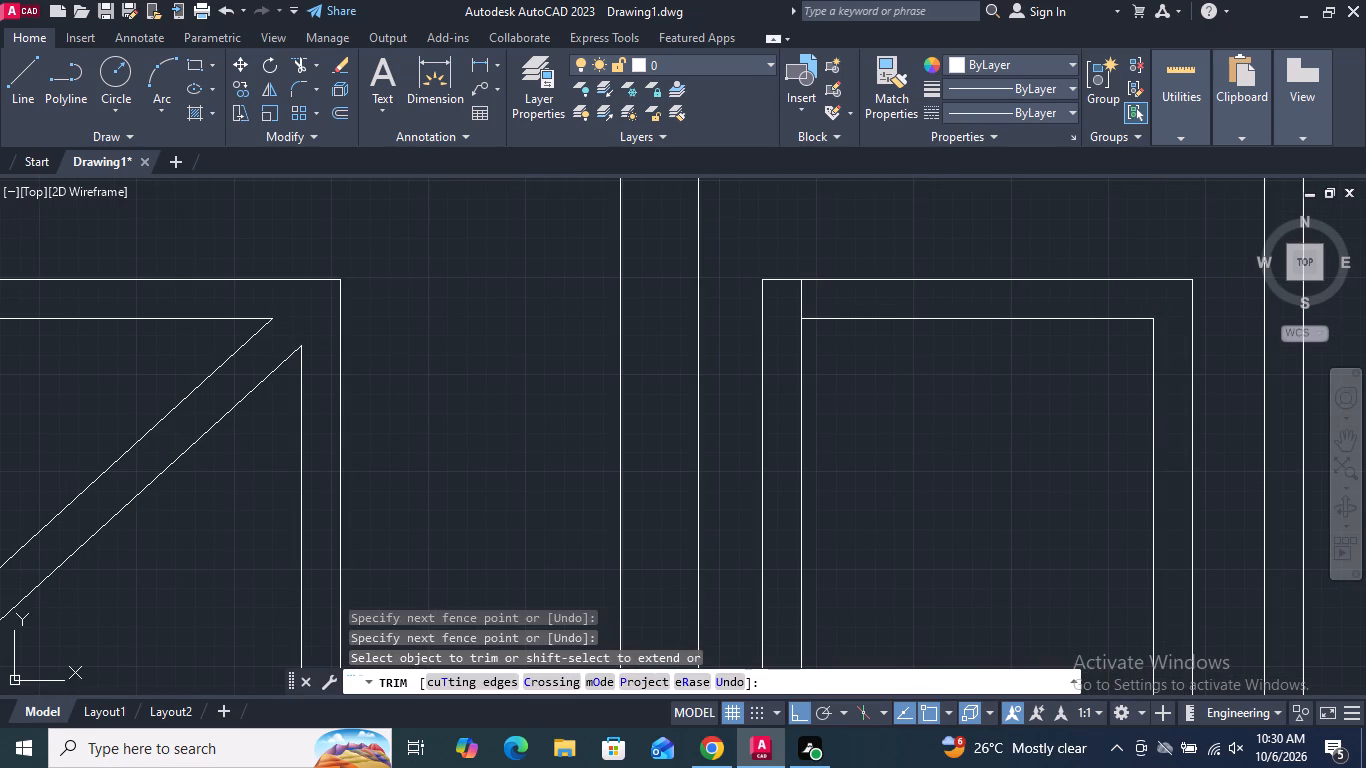
pyautogui.moveTo(810, 303); pyautogui.dragTo(788, 302)
pyautogui.press('Return')
# Erase the upper and lower double glazing bars from the leftmost door's right sidelight.
pyautogui.scroll(-4, 826, 275)
pyautogui.scroll(2, 863, 375)
pyautogui.moveTo(879, 450); pyautogui.dragTo(870, 434)
pyautogui.click(857, 394)
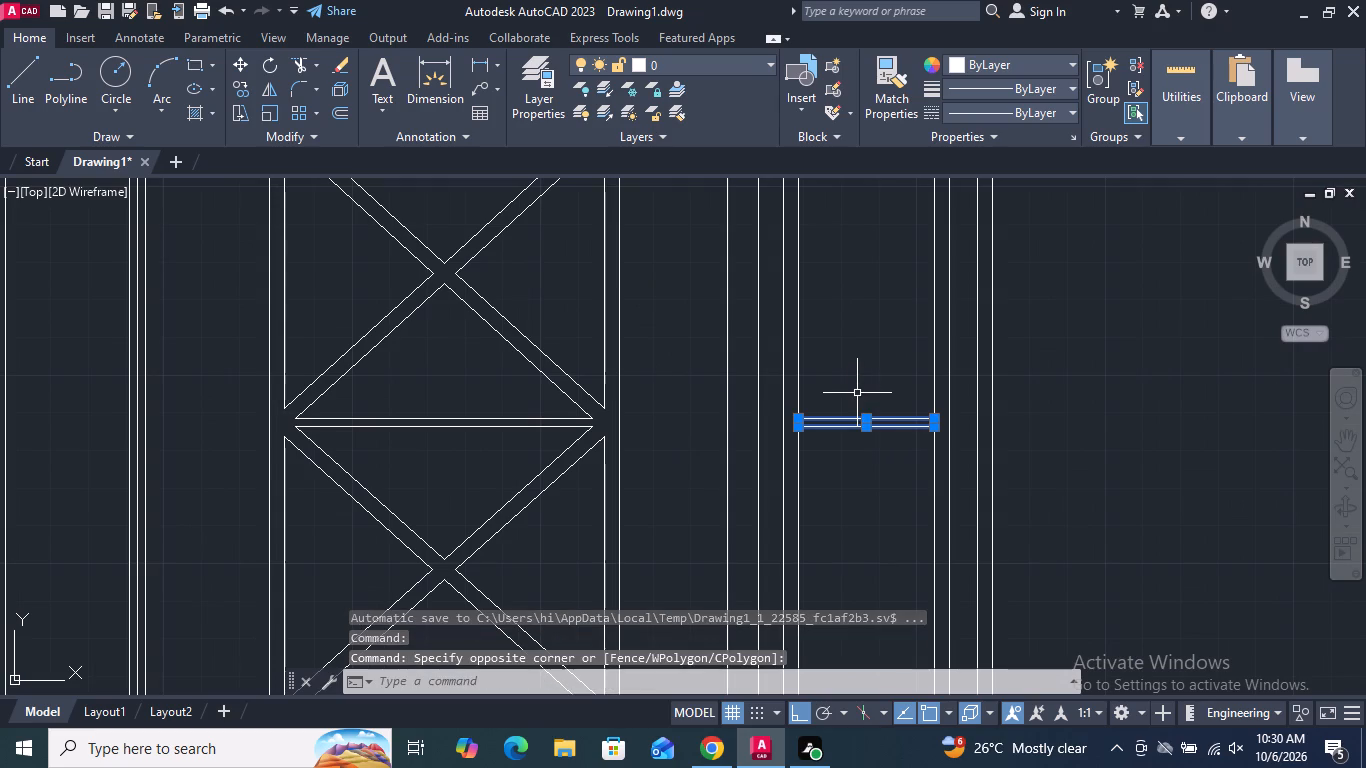
pyautogui.press('Delete')
pyautogui.scroll(-4, 857, 333)
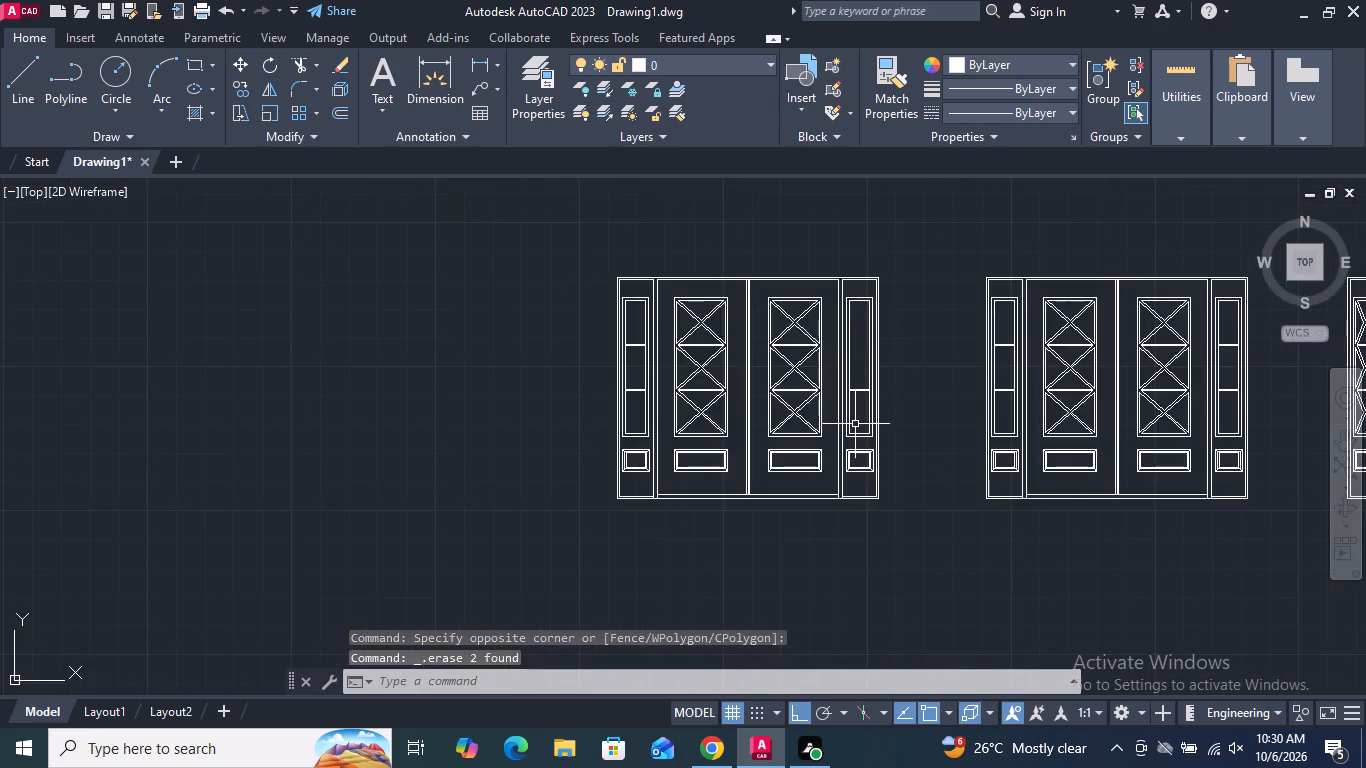
pyautogui.scroll(4, 855, 424)
pyautogui.moveTo(867, 331); pyautogui.dragTo(867, 315)
pyautogui.click(853, 220)
pyautogui.press('Delete')
# Erase the lower and upper double glazing bars from the leftmost door's left sidelight.
pyautogui.scroll(-4, 861, 355)
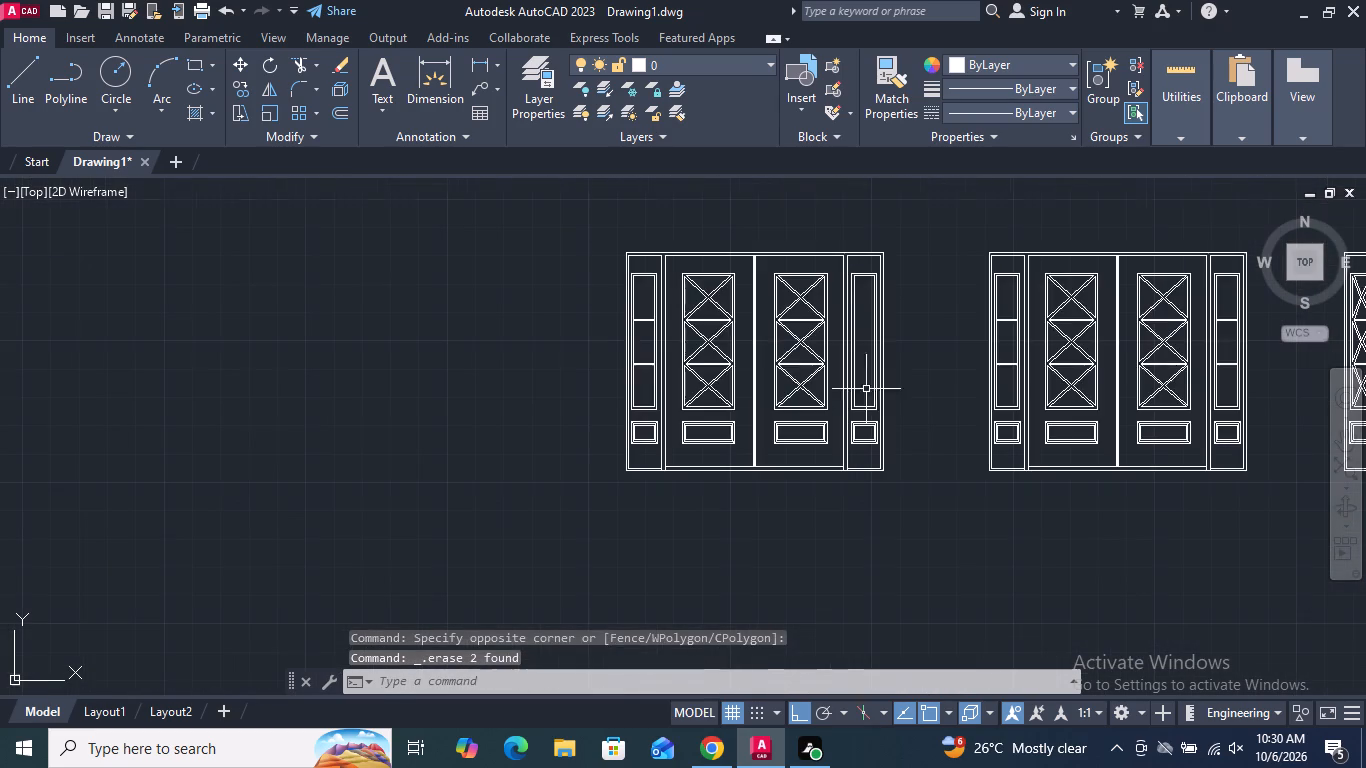
pyautogui.scroll(4, 622, 355)
pyautogui.moveTo(737, 447); pyautogui.dragTo(740, 430)
pyautogui.click(711, 340)
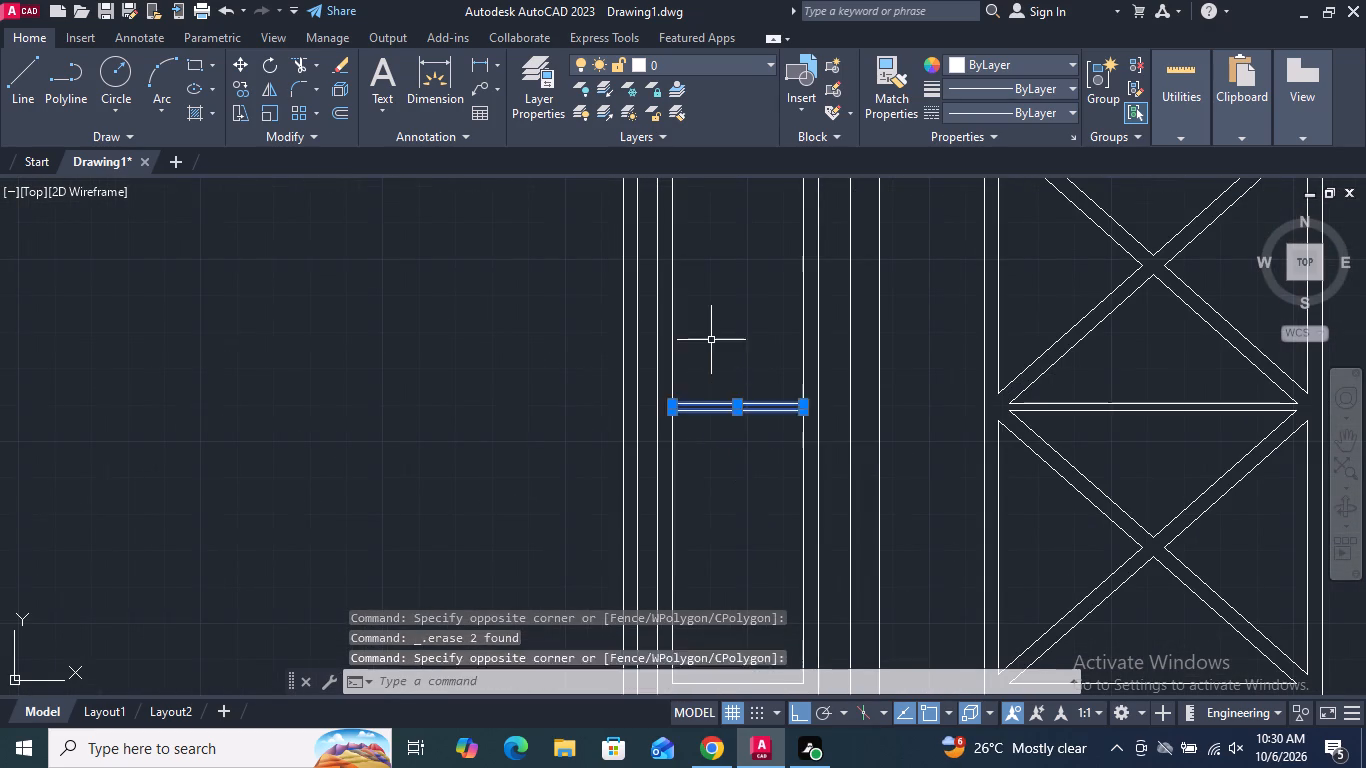
pyautogui.press('Delete')
pyautogui.scroll(-3, 712, 447)
pyautogui.scroll(3, 715, 339)
pyautogui.moveTo(738, 504); pyautogui.dragTo(734, 487)
pyautogui.click(709, 432)
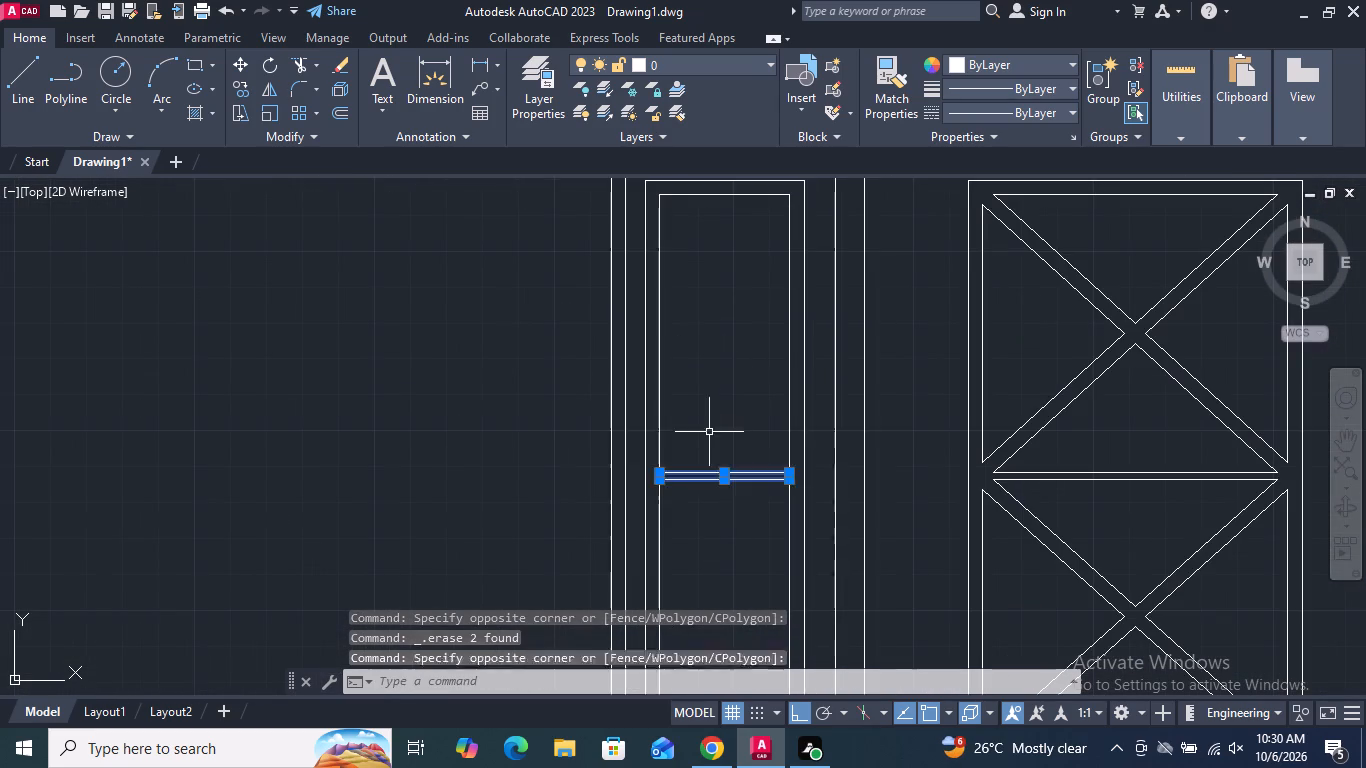
pyautogui.press('Delete')
# Move the three upper-row doors horizontally to the left, roughly aligning the row's left edge with the lower row.
pyautogui.scroll(-5, 709, 432)
pyautogui.scroll(1, 612, 415)
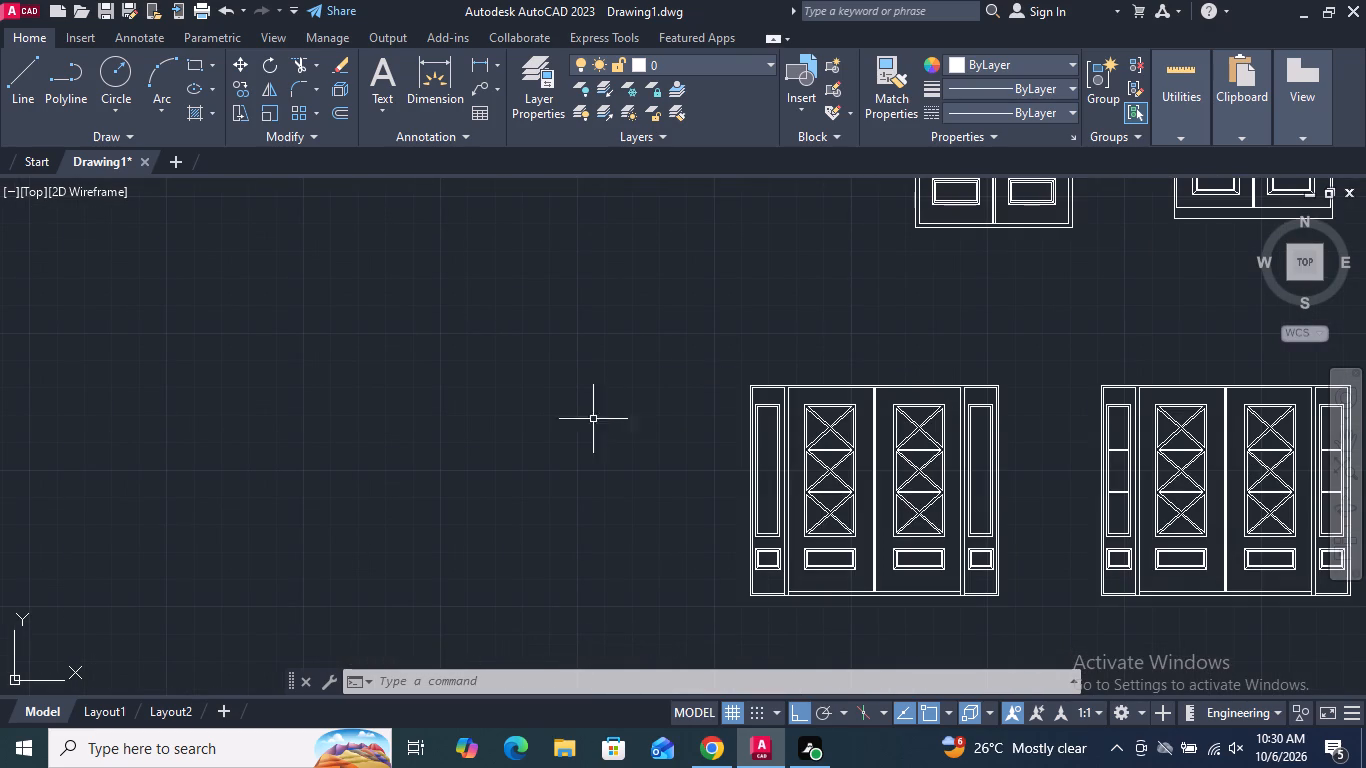
pyautogui.scroll(-2, 508, 452)
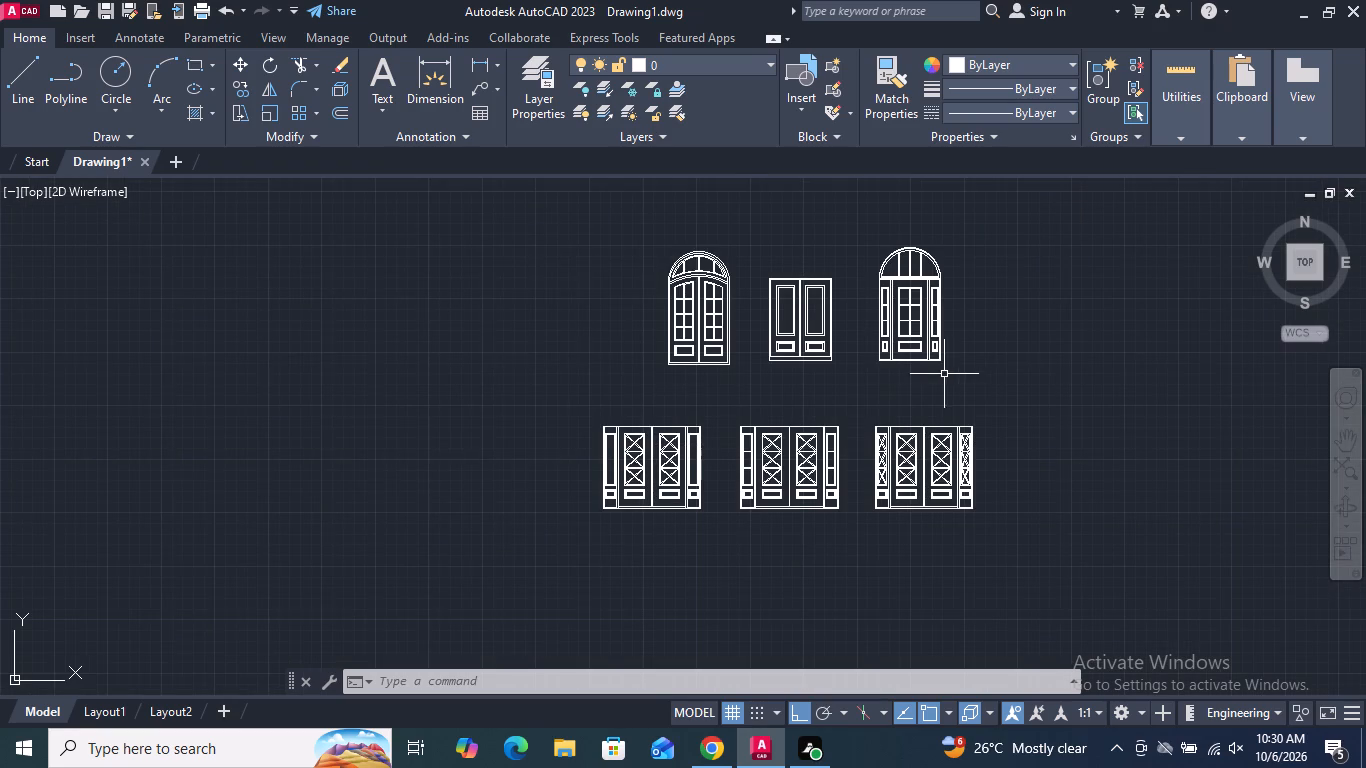
pyautogui.moveTo(943, 374); pyautogui.dragTo(912, 409, button='middle')
pyautogui.moveTo(966, 418); pyautogui.dragTo(955, 400)
pyautogui.click(575, 230)
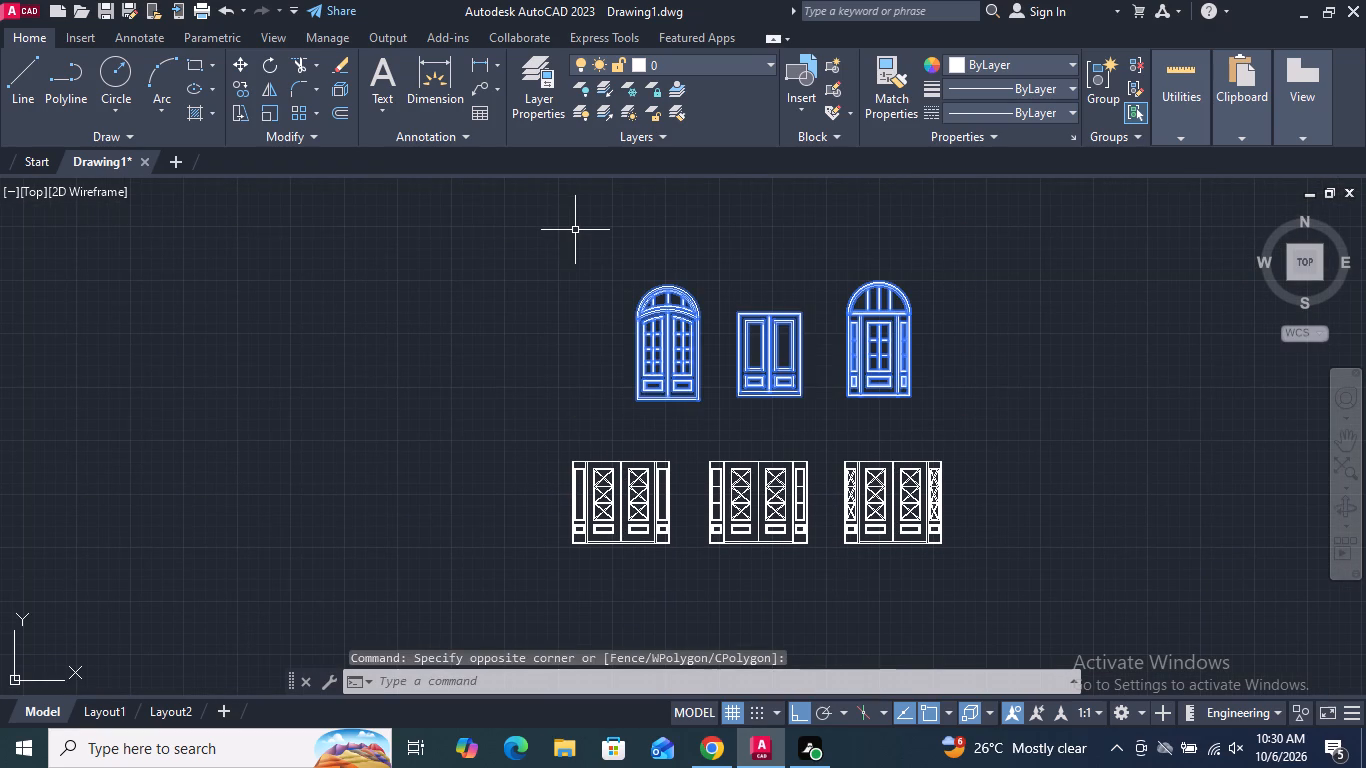
pyautogui.press('m')
pyautogui.press('Return')
pyautogui.click(560, 365)
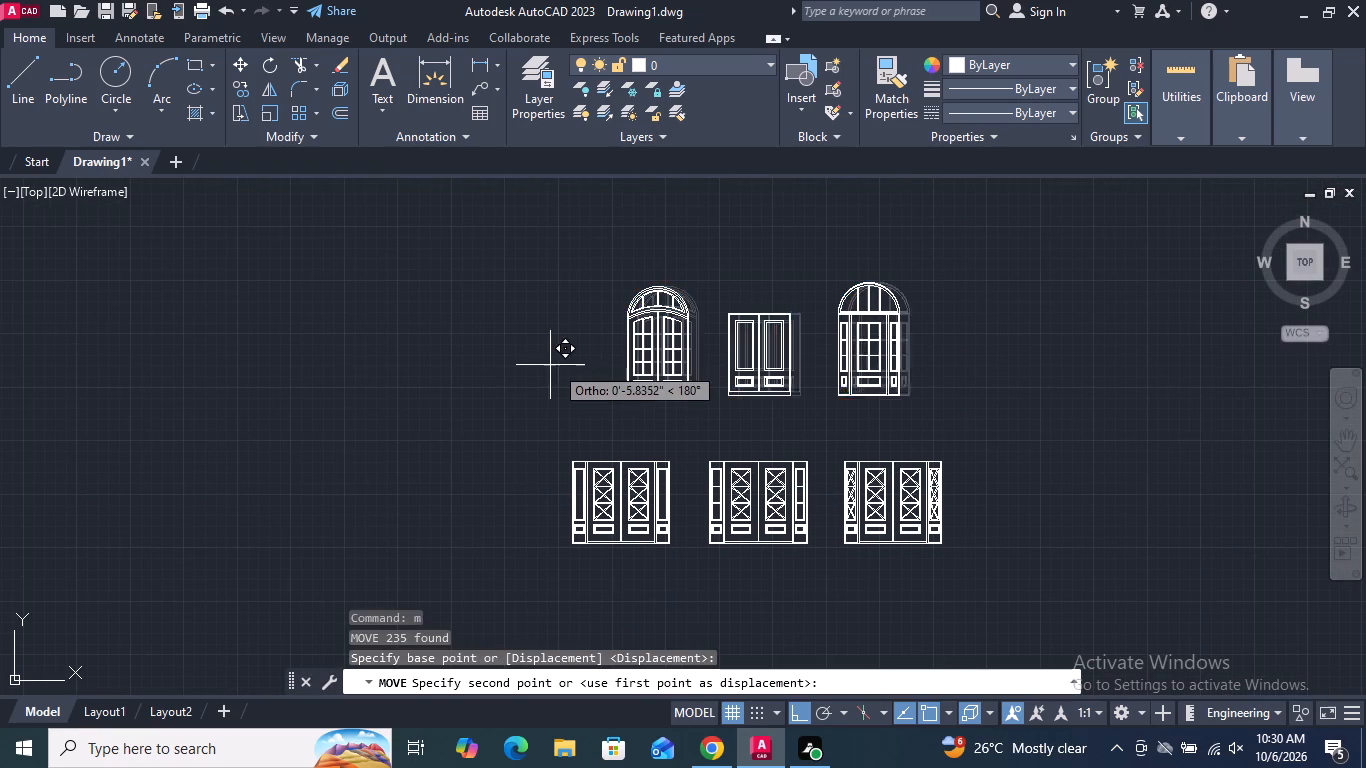
pyautogui.click(493, 369)
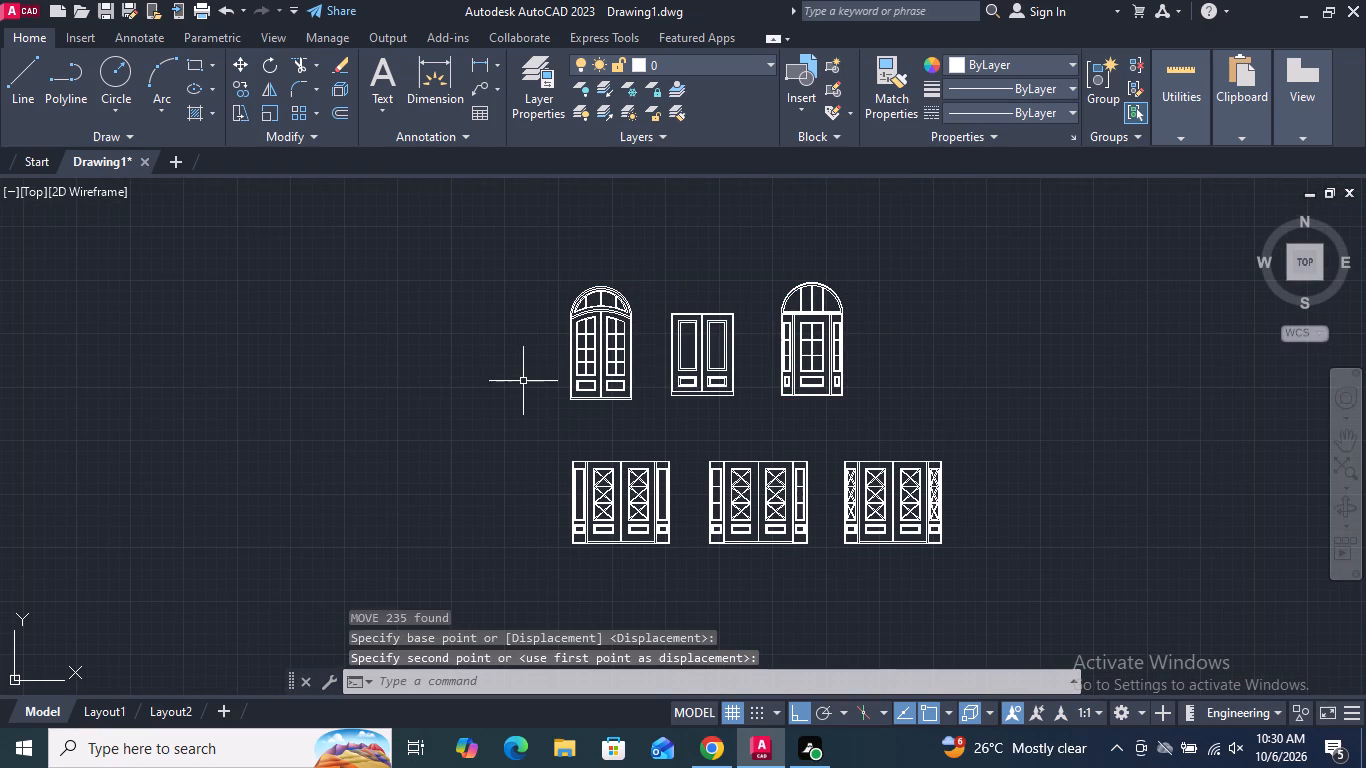
# Draw a 6' by 8' rectangle to the right of the arched door with sidelights in the upper row.
pyautogui.scroll(1, 868, 346)
pyautogui.moveTo(868, 345); pyautogui.dragTo(796, 386, button='middle')
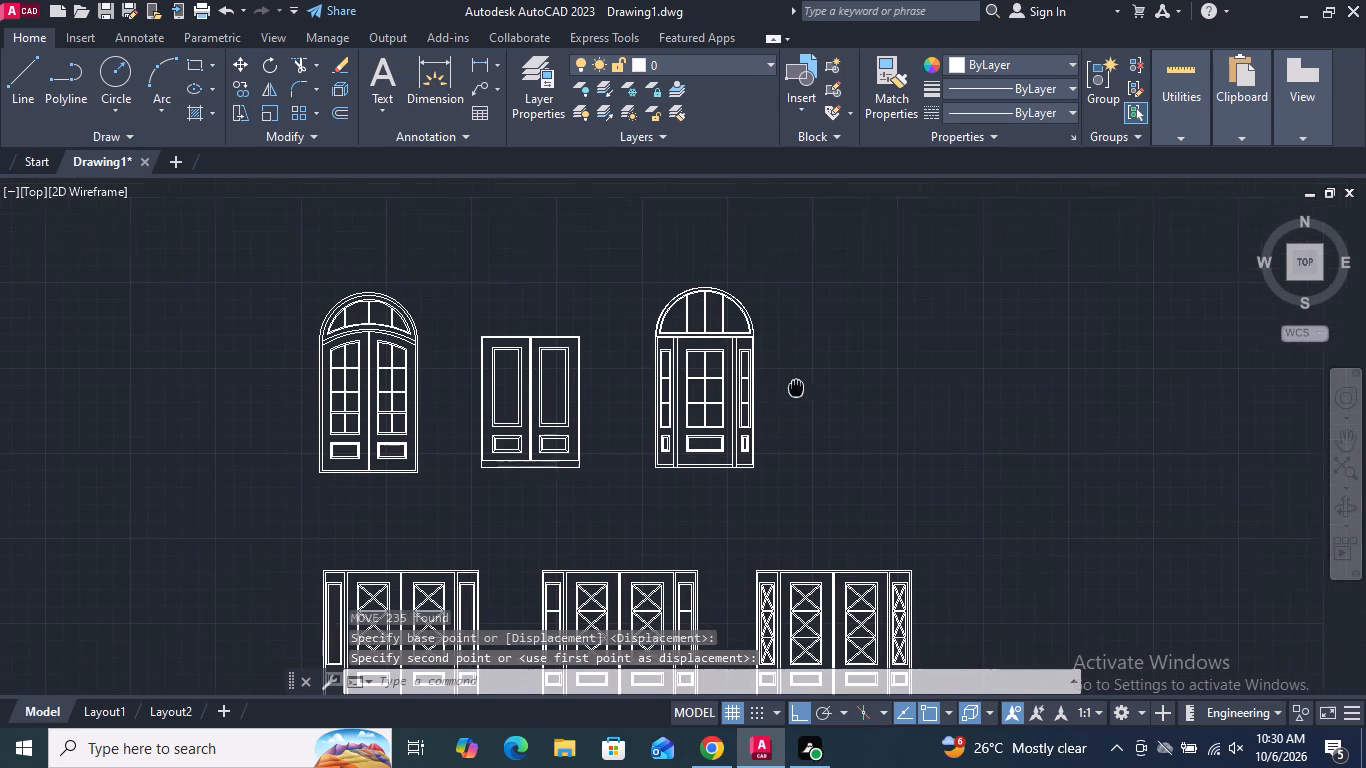
pyautogui.moveTo(796, 386); pyautogui.dragTo(796, 388, button='middle')
pyautogui.moveTo(809, 366); pyautogui.dragTo(767, 388, button='middle')
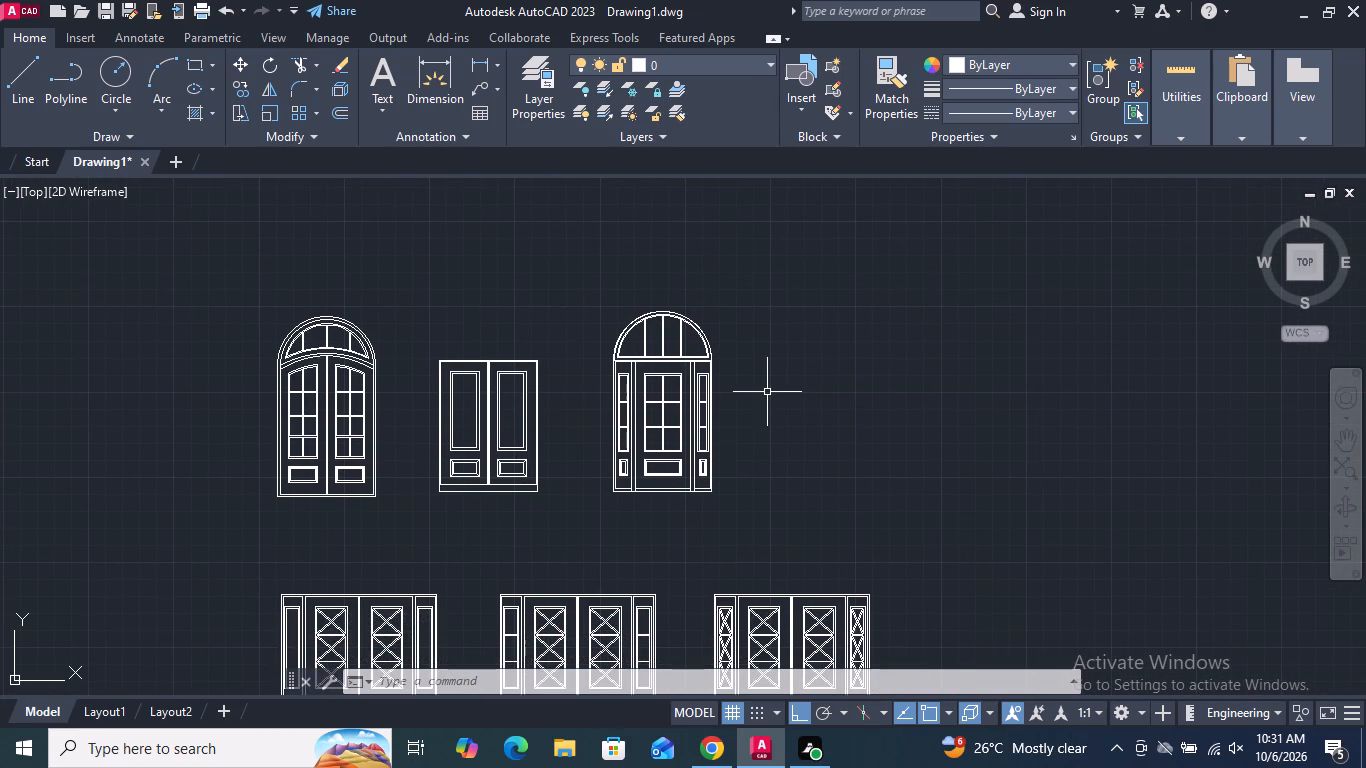
pyautogui.scroll(1, 781, 392)
pyautogui.moveTo(781, 392); pyautogui.dragTo(781, 391, button='middle')
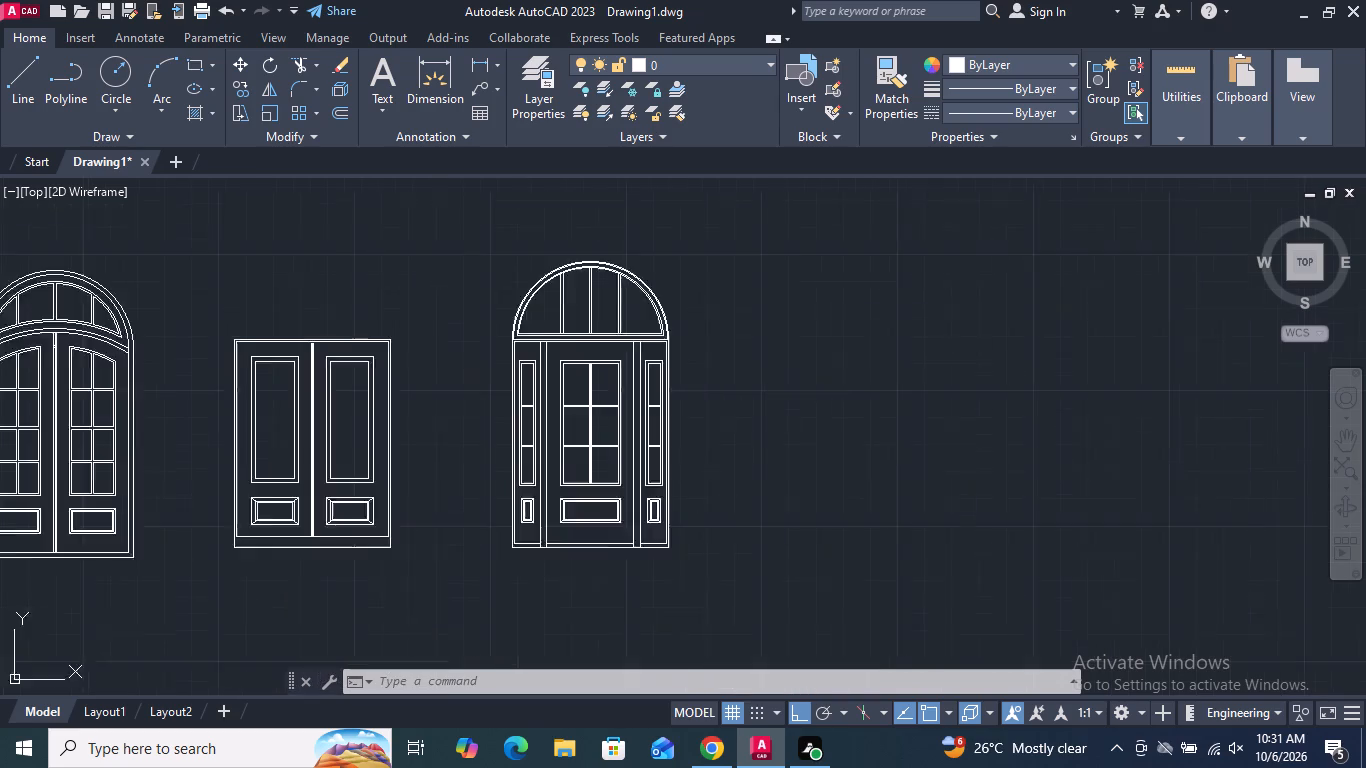
pyautogui.moveTo(781, 391); pyautogui.dragTo(670, 363, button='middle')
pyautogui.click(193, 67)
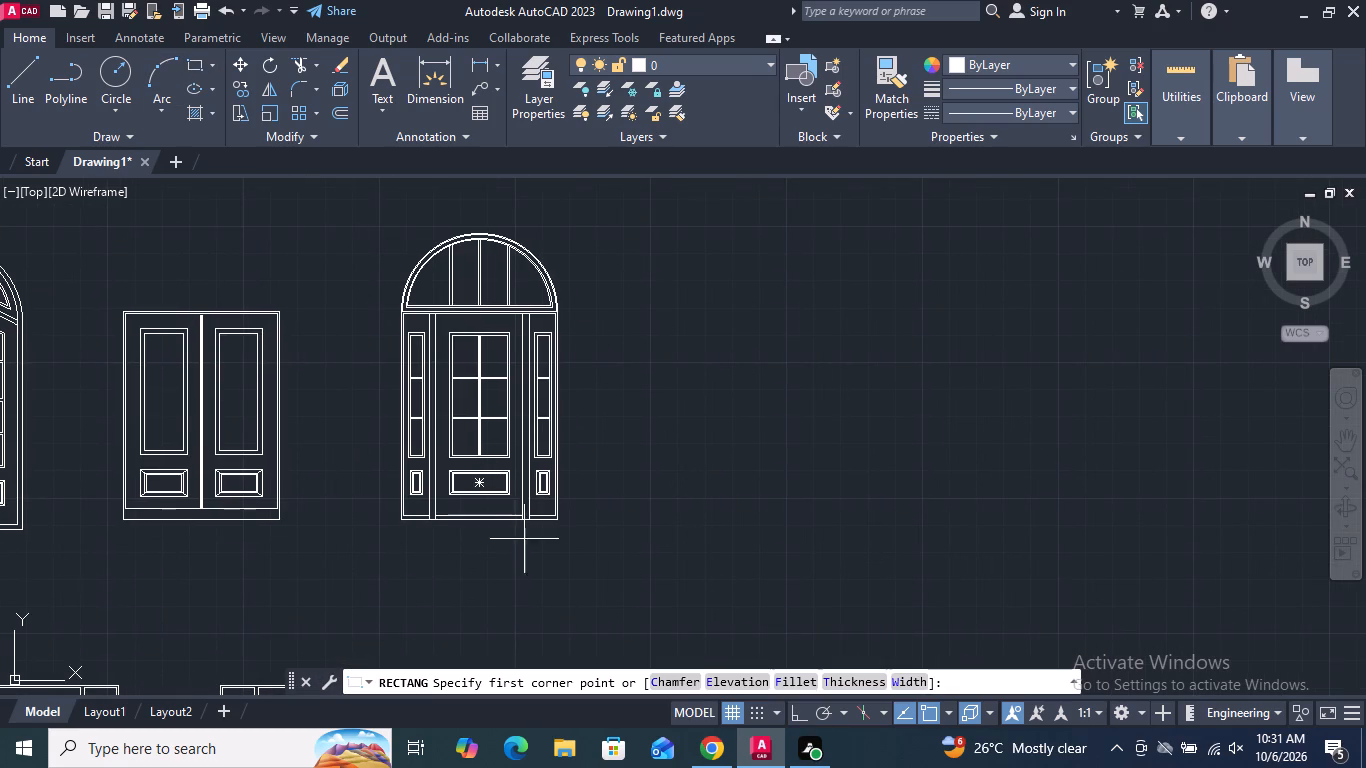
pyautogui.click(666, 314)
pyautogui.click(719, 681)
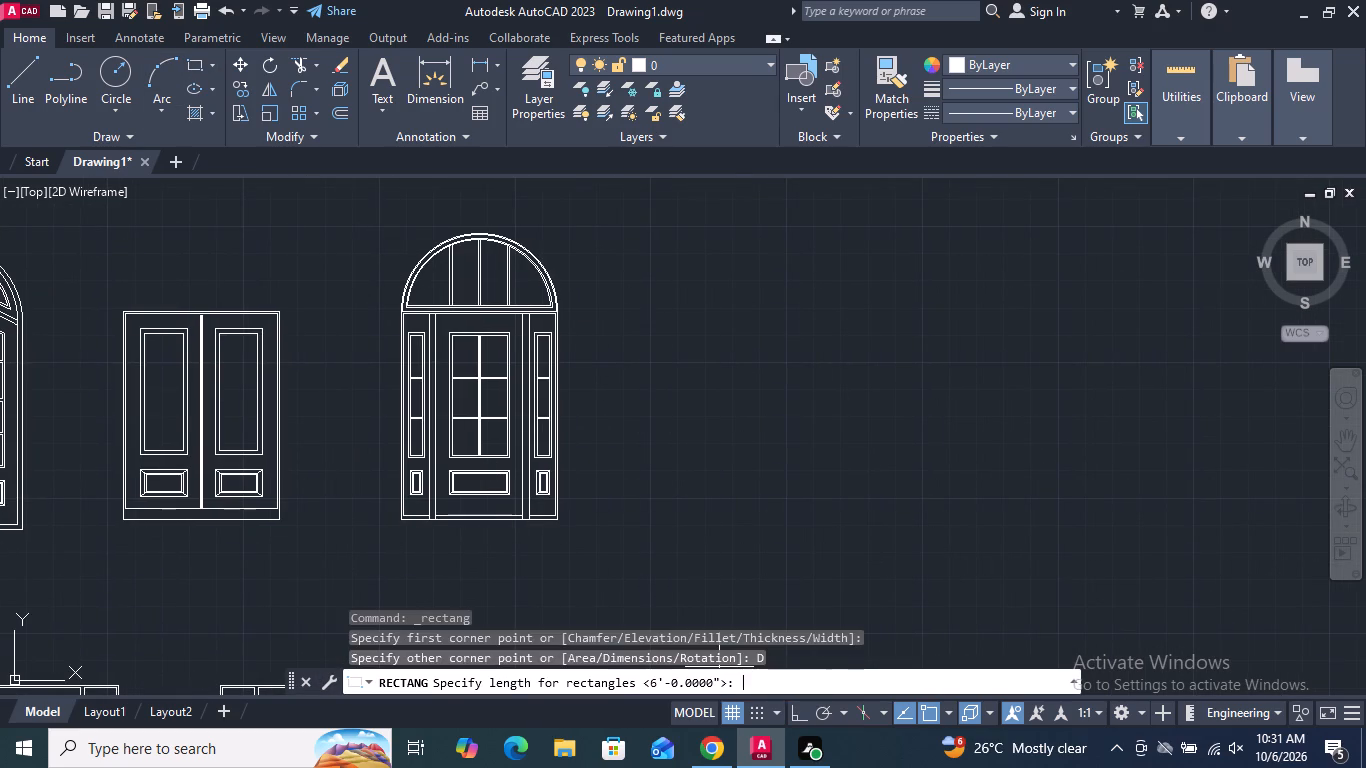
pyautogui.press('Return')
pyautogui.press('Return')
pyautogui.click(773, 513)
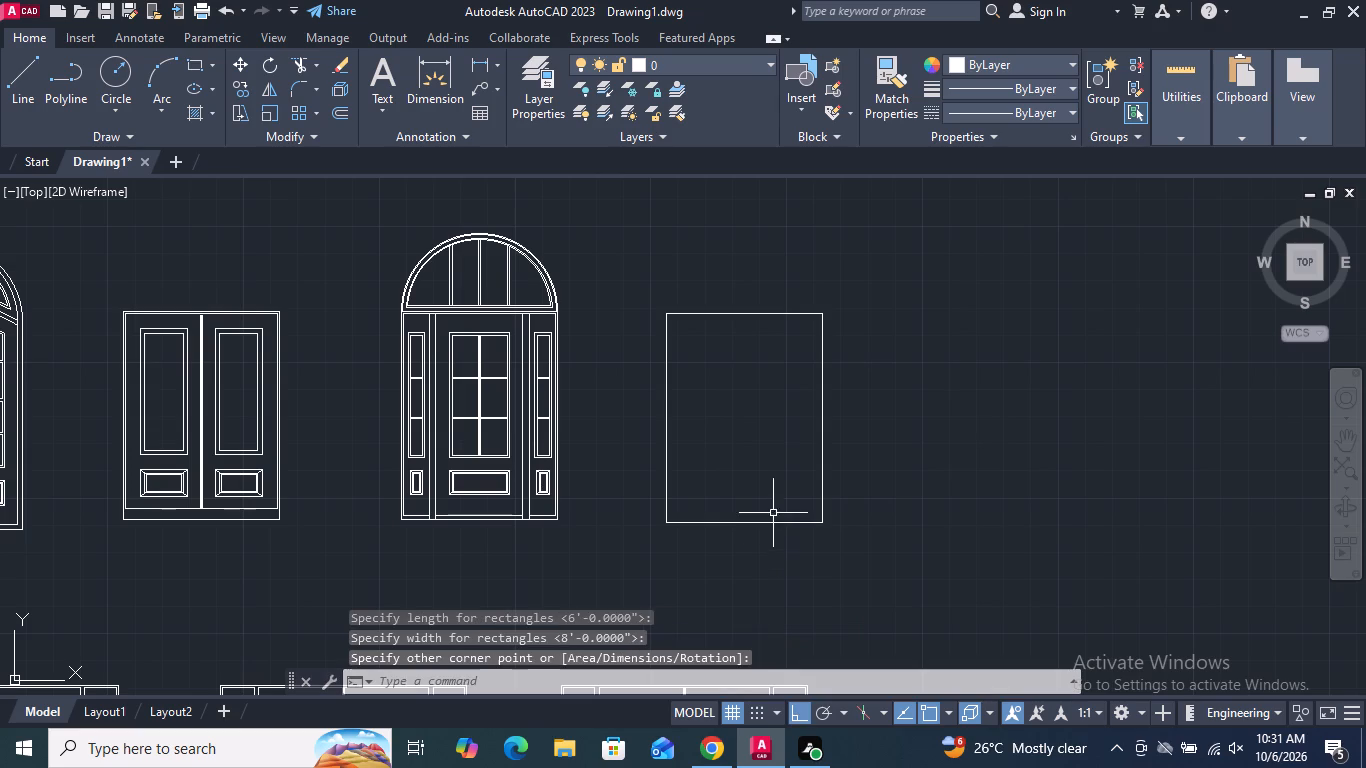
# Draw a circle centred on the midpoint of the new rectangle's top edge, with its radius reaching the top corner.
pyautogui.moveTo(742, 390); pyautogui.dragTo(697, 389, button='middle')
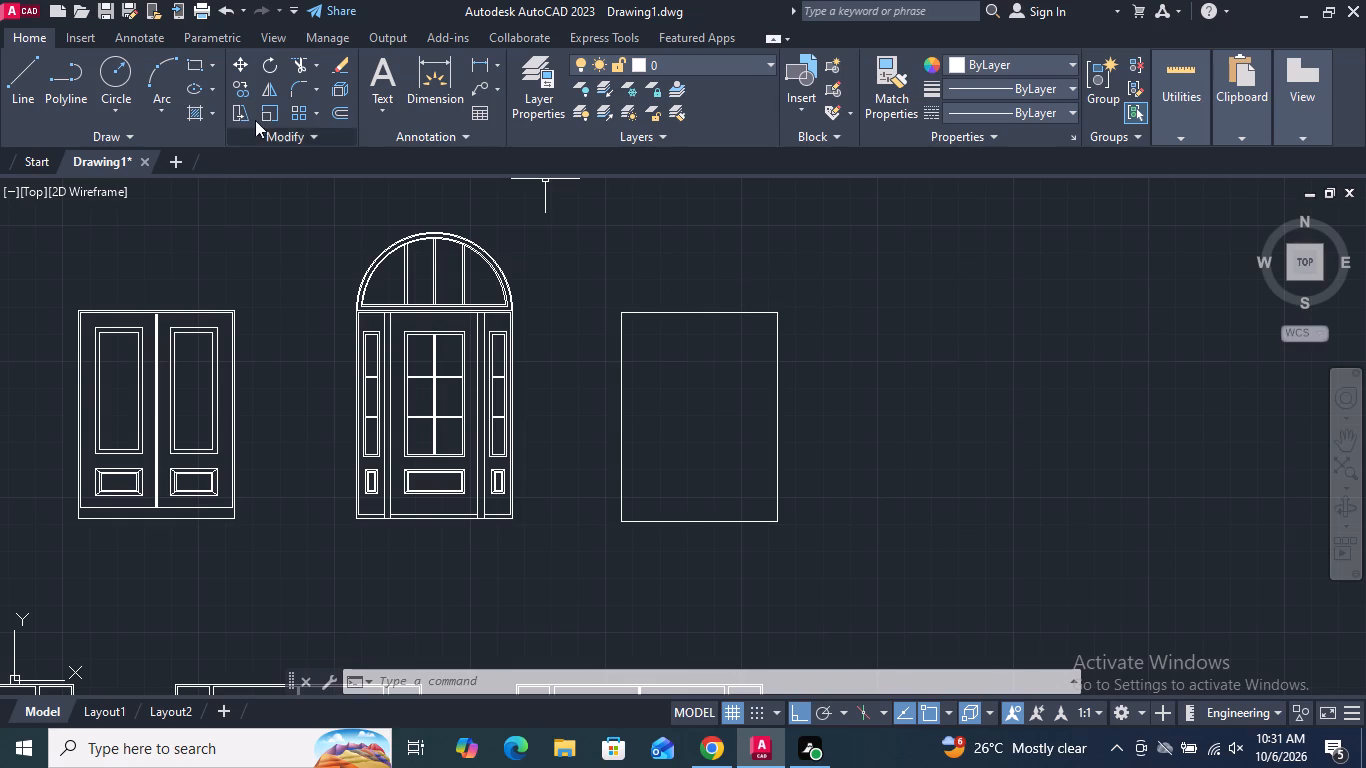
pyautogui.click(123, 74)
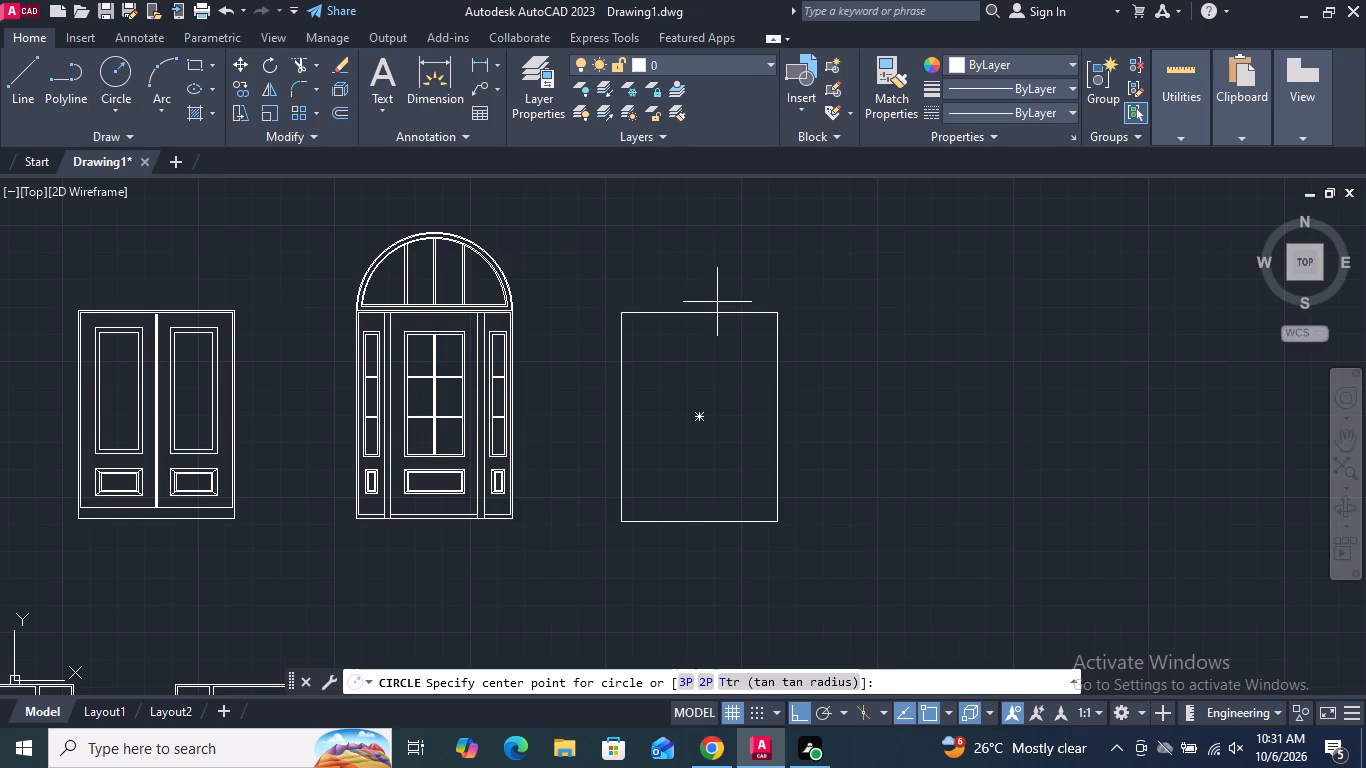
pyautogui.click(695, 316)
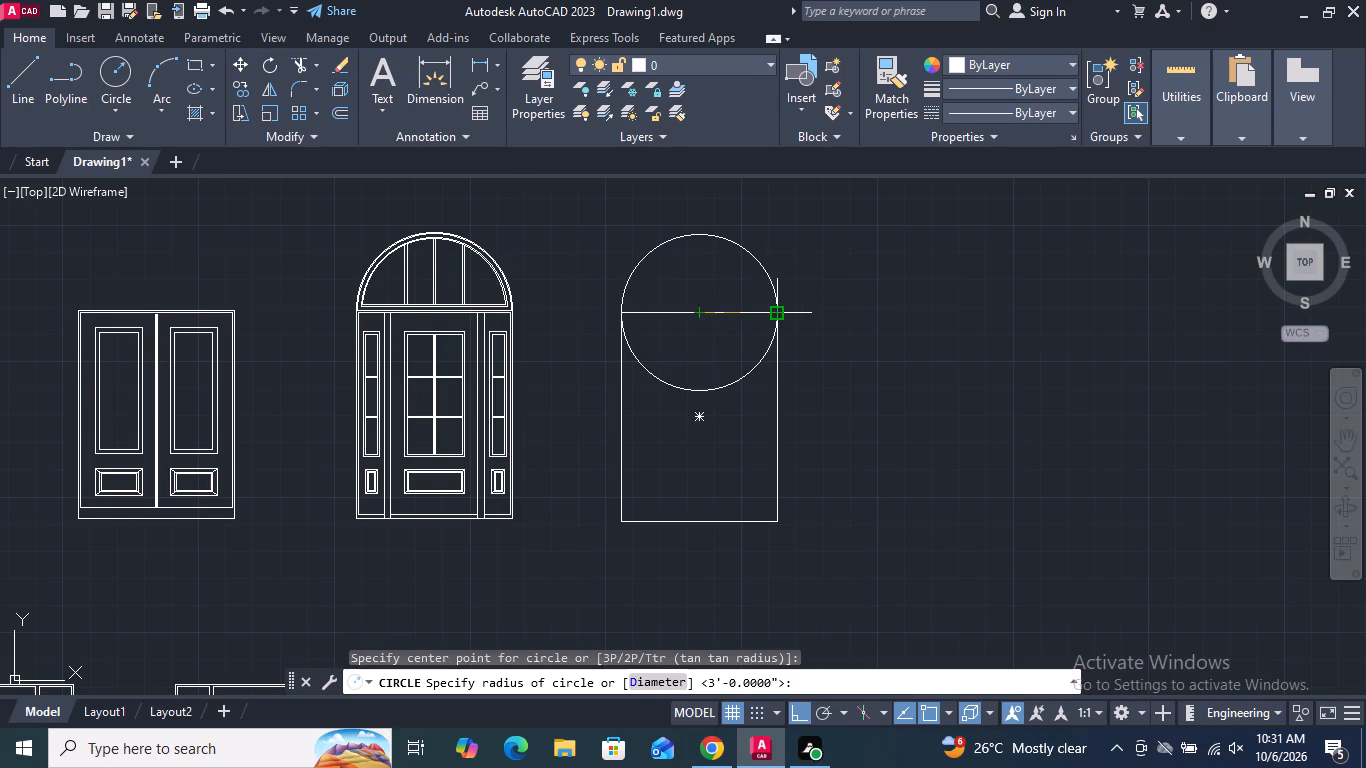
pyautogui.click(775, 314)
pyautogui.press('Return')
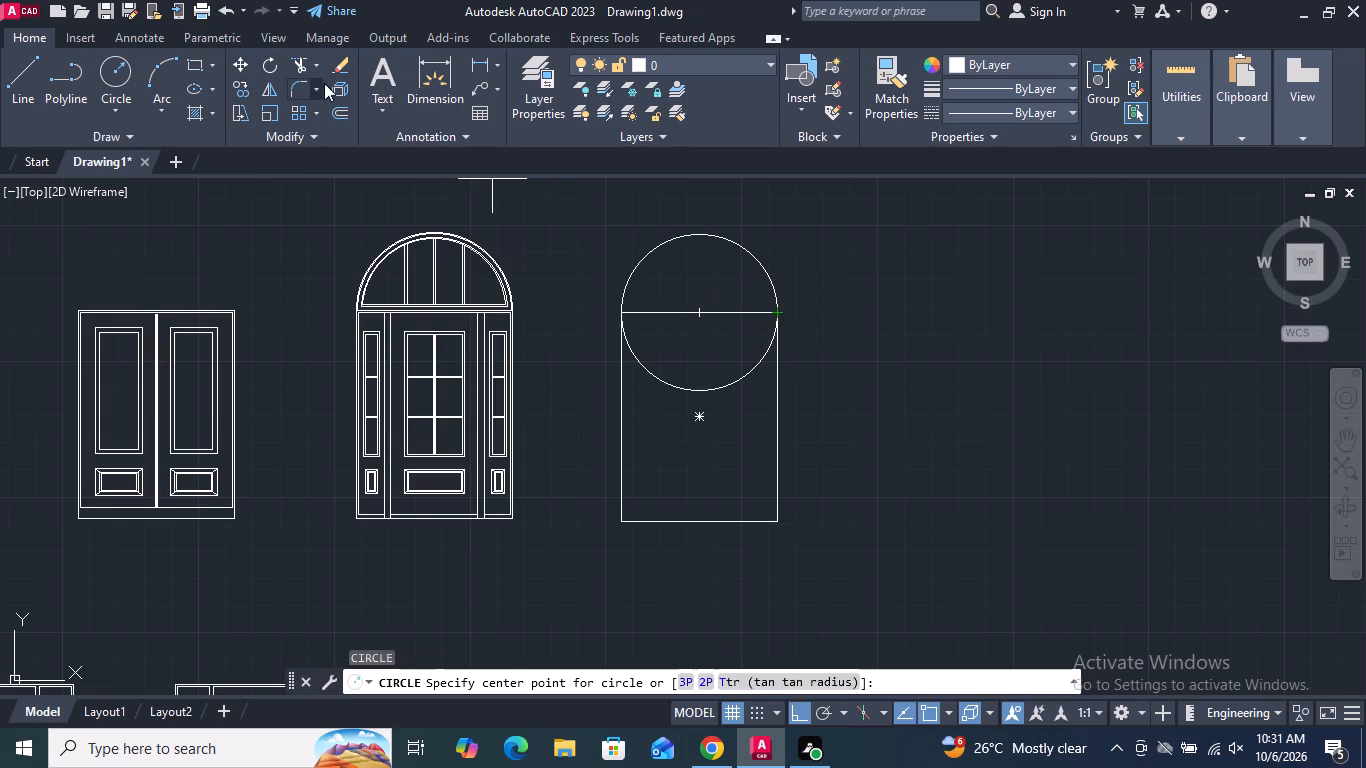
# Trim away the circle's lower half and the rectangle's top edge to leave an arched outline.
pyautogui.click(302, 68)
pyautogui.click(718, 422)
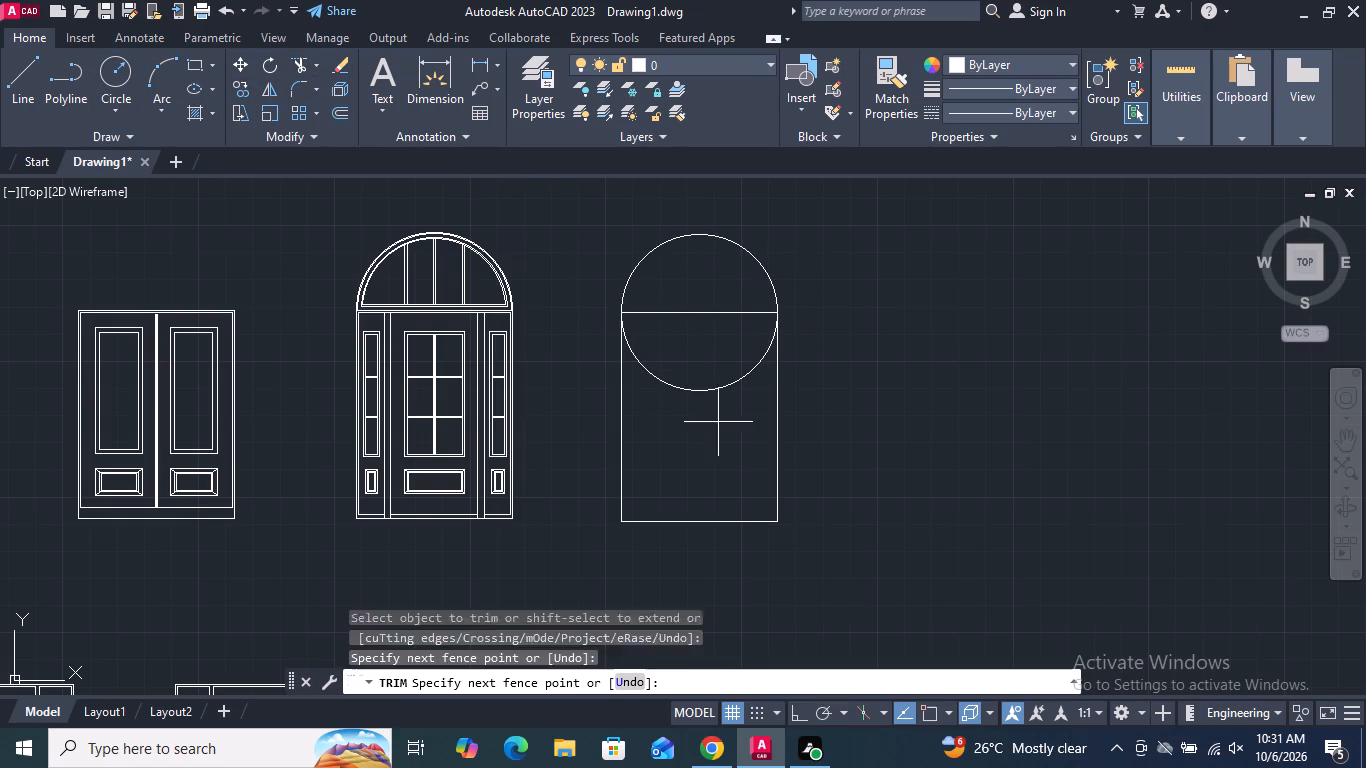
pyautogui.click(682, 299)
pyautogui.press('Return')
# Join the arc and the remaining rectangle sides into one arched polyline.
pyautogui.moveTo(814, 584); pyautogui.dragTo(803, 570)
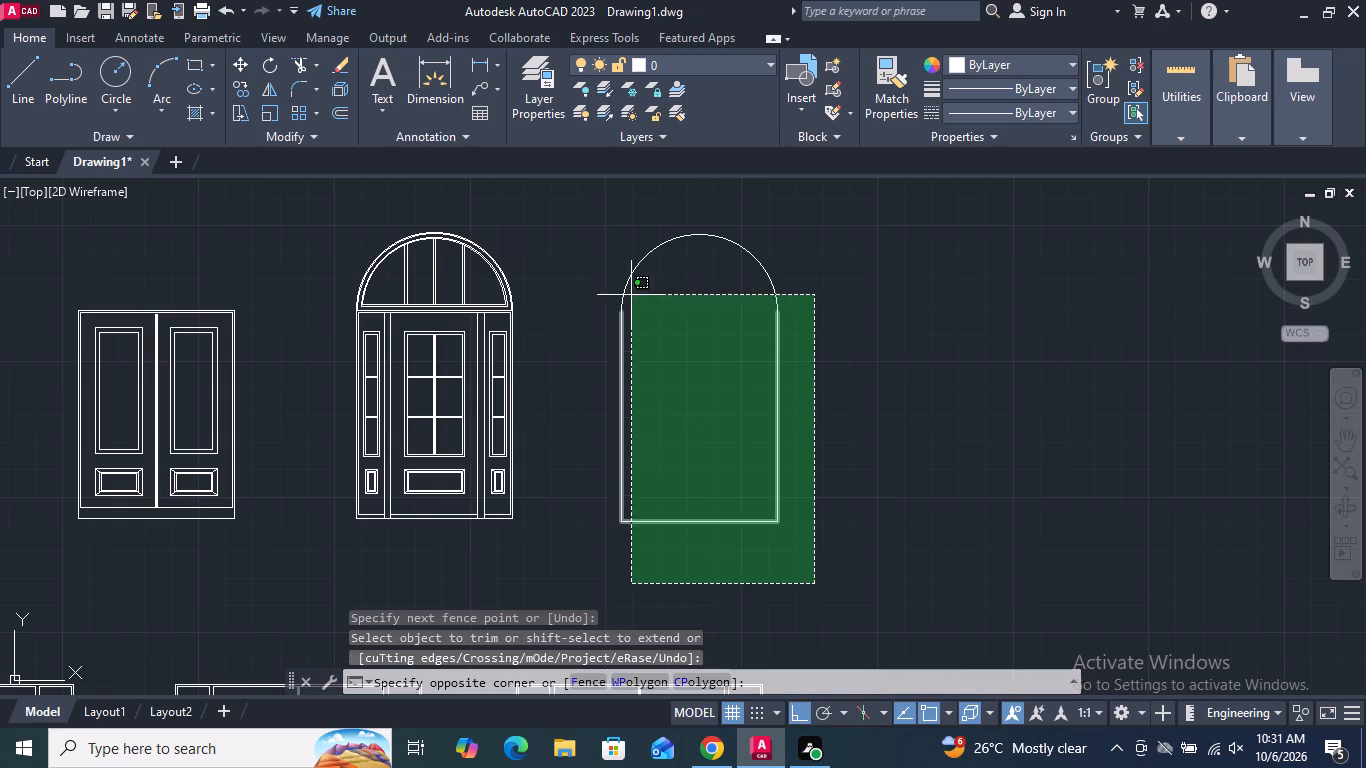
pyautogui.click(608, 225)
pyautogui.press('j')
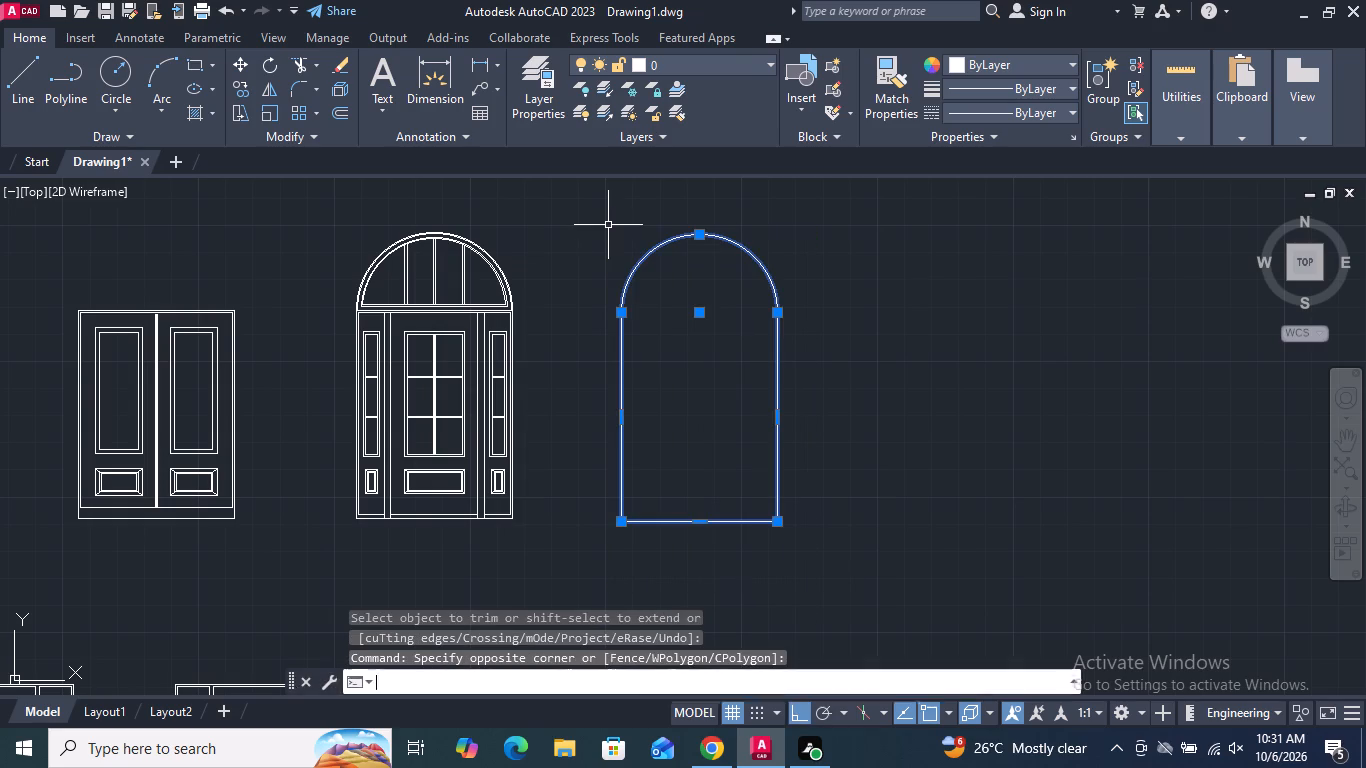
pyautogui.press('Return')
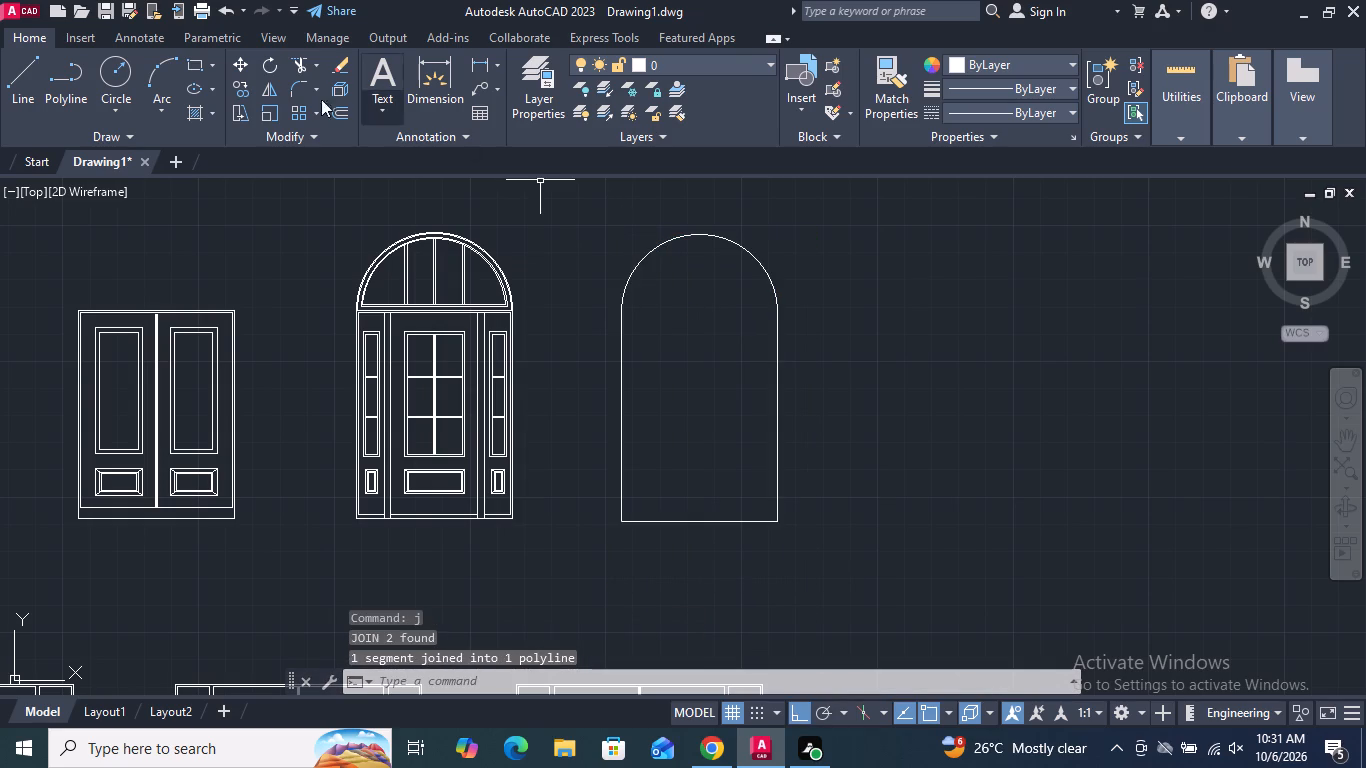
# Offset the arched outline 1" inward.
pyautogui.click(340, 111)
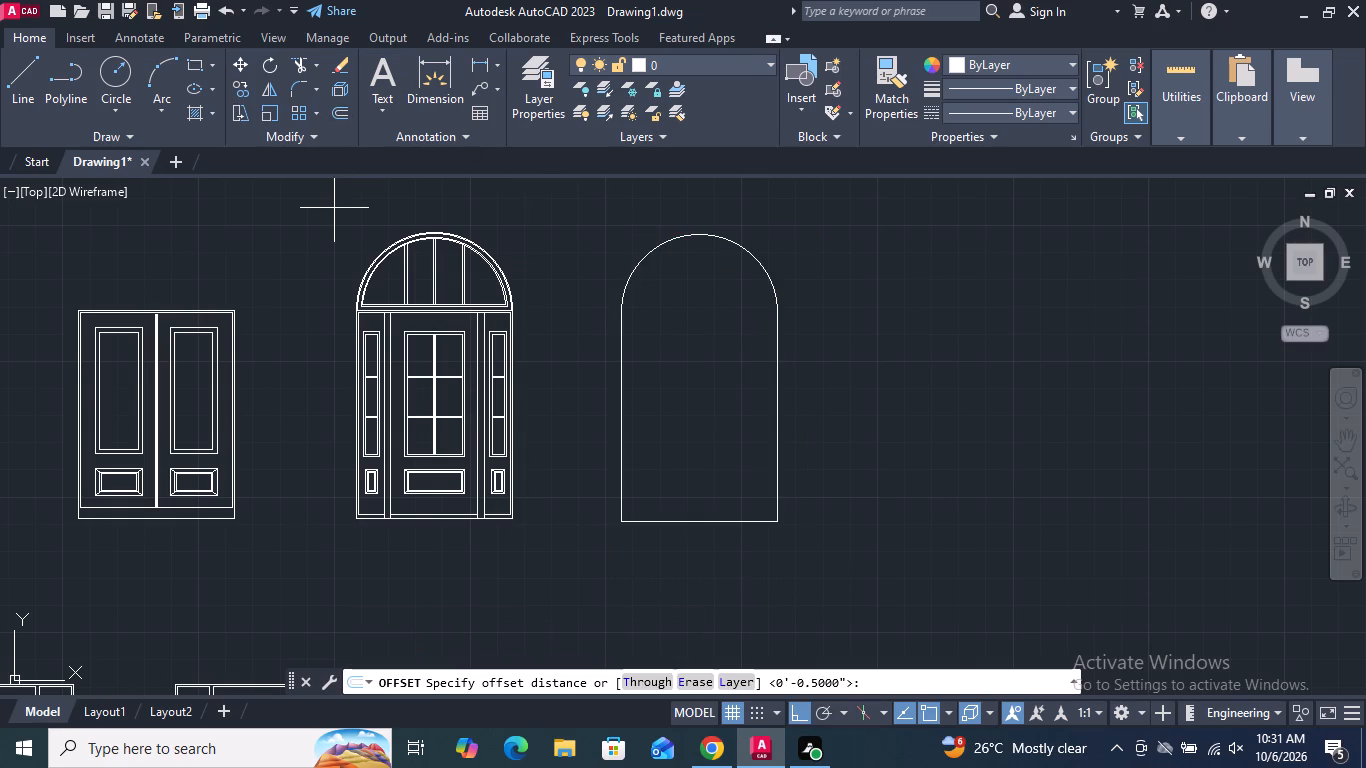
pyautogui.write('1"')
pyautogui.press('Return')
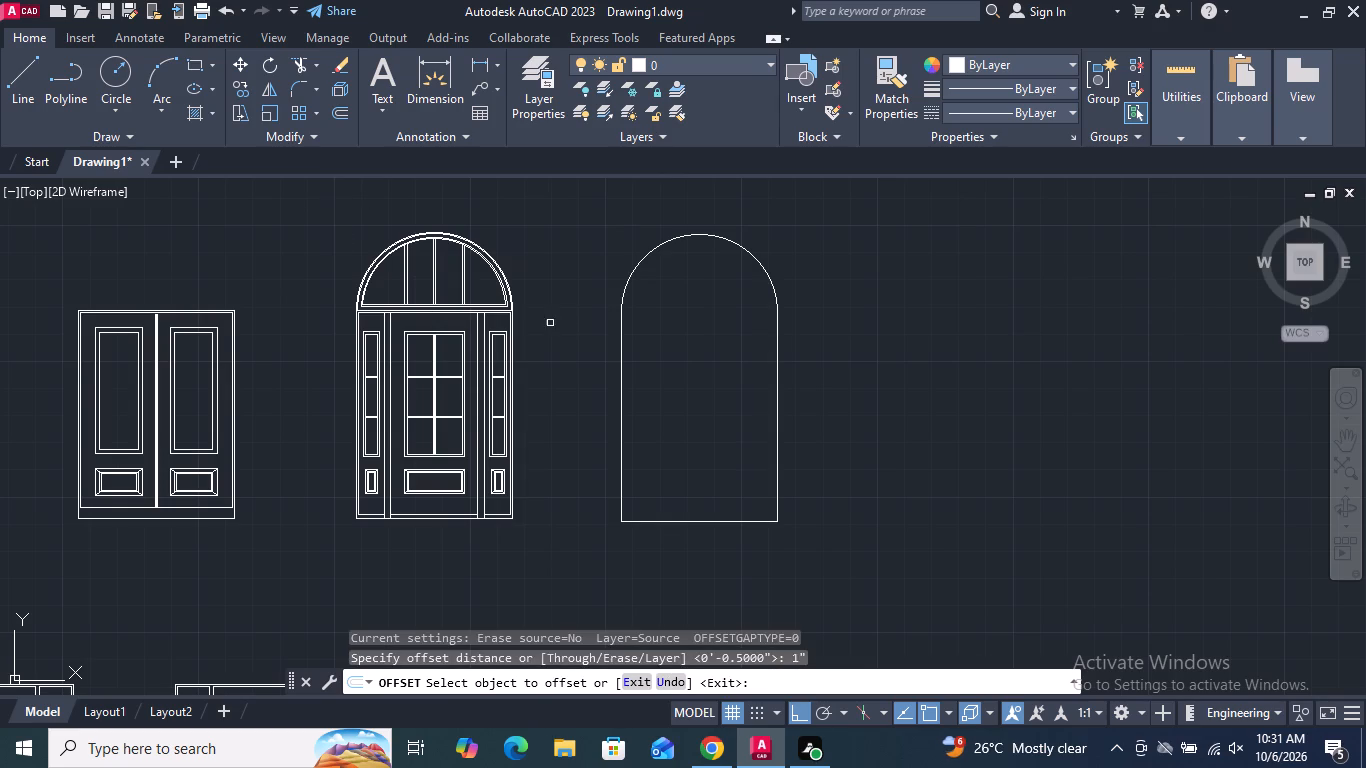
pyautogui.click(620, 294)
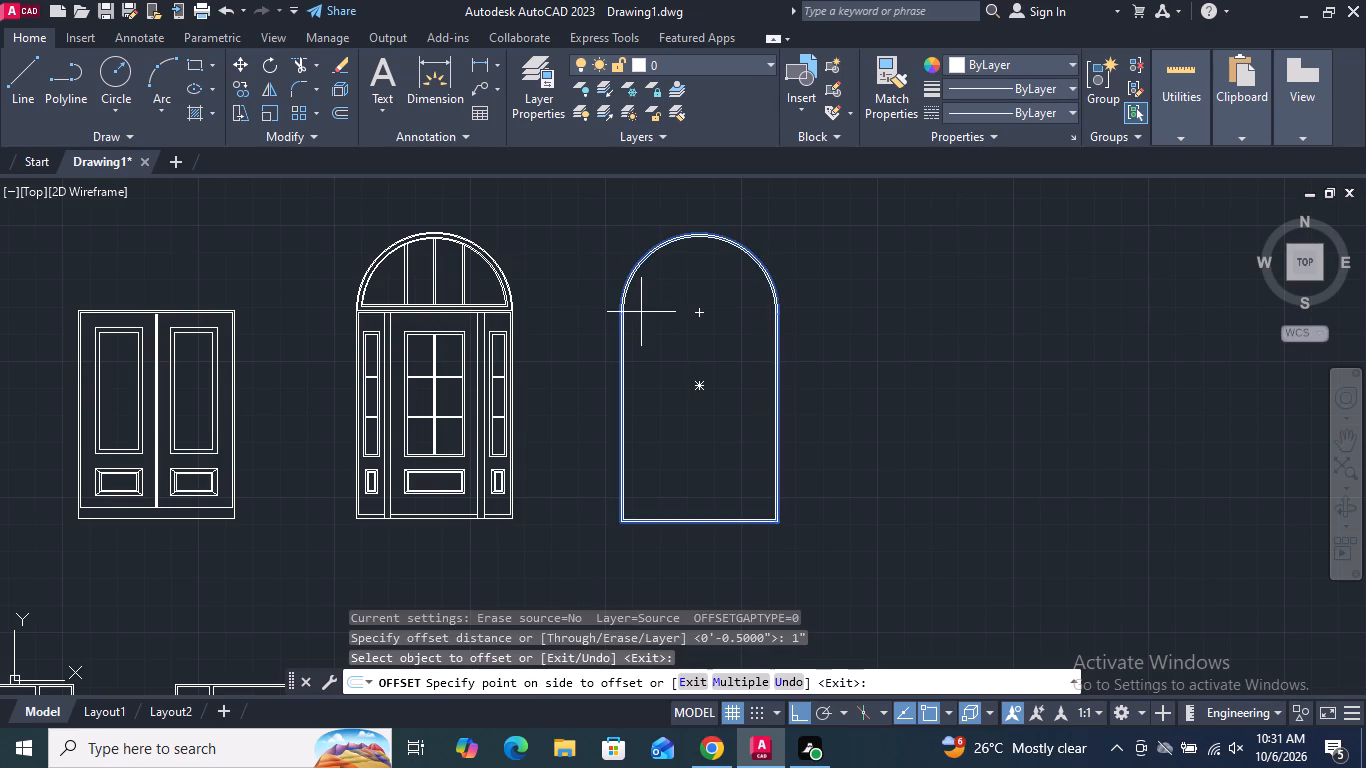
pyautogui.click(642, 312)
pyautogui.press('Return')
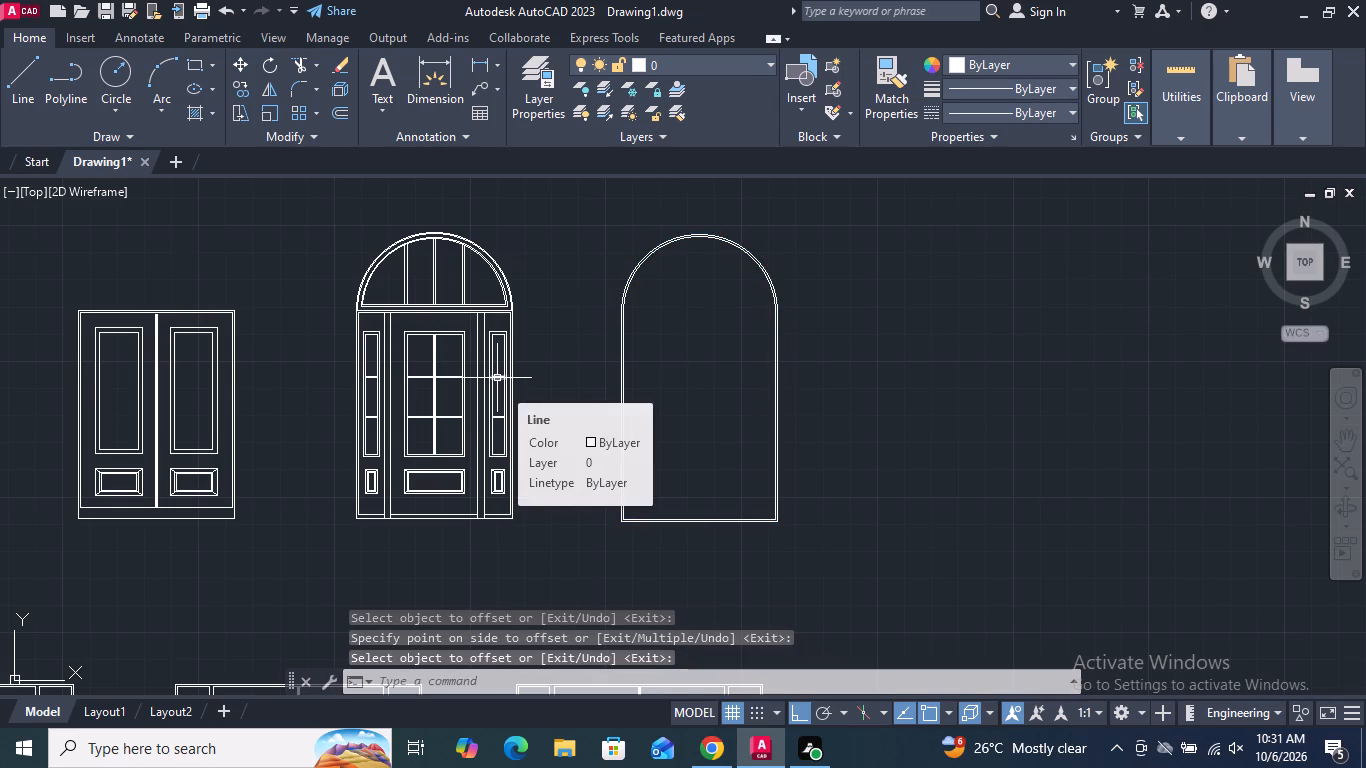
# Offset the inner arched outline of the new door 6" inward.
pyautogui.press('space')
pyautogui.write('6"')
pyautogui.press('Return')
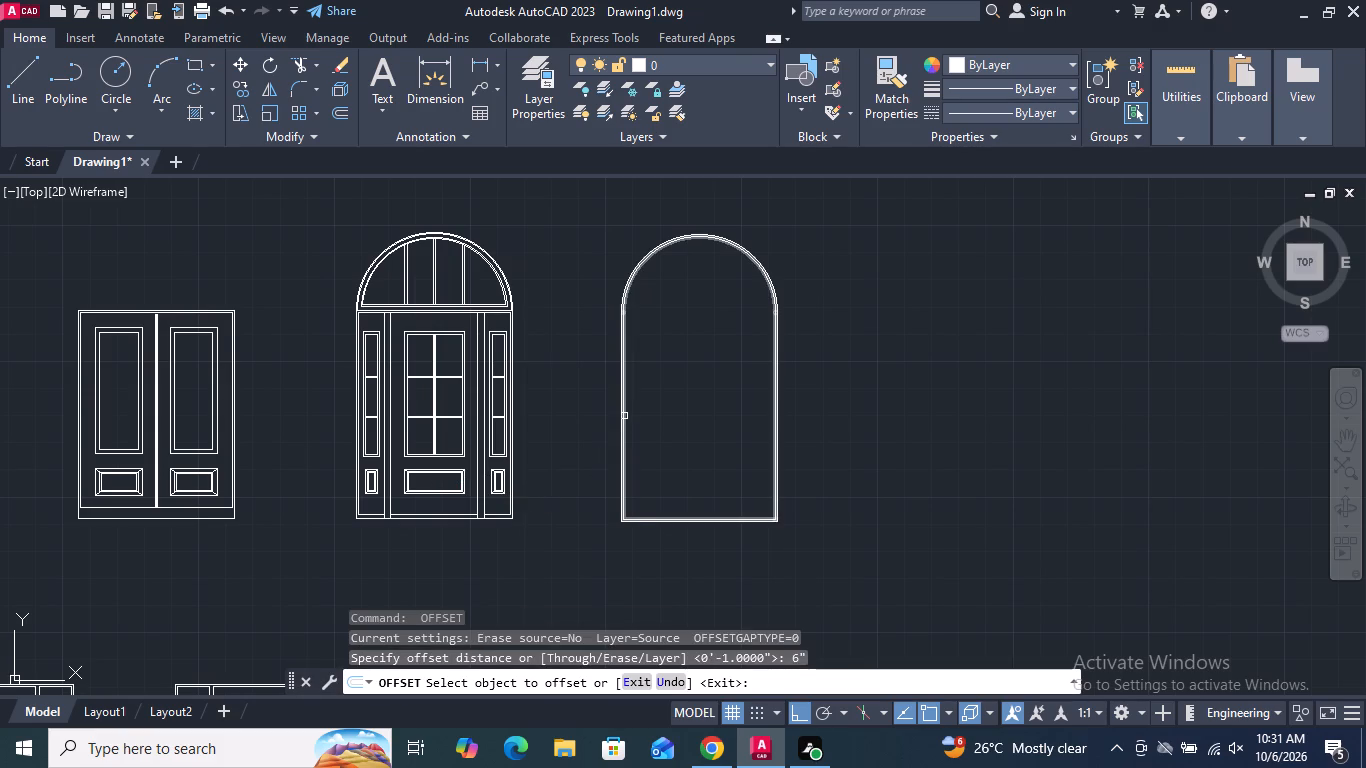
pyautogui.click(624, 413)
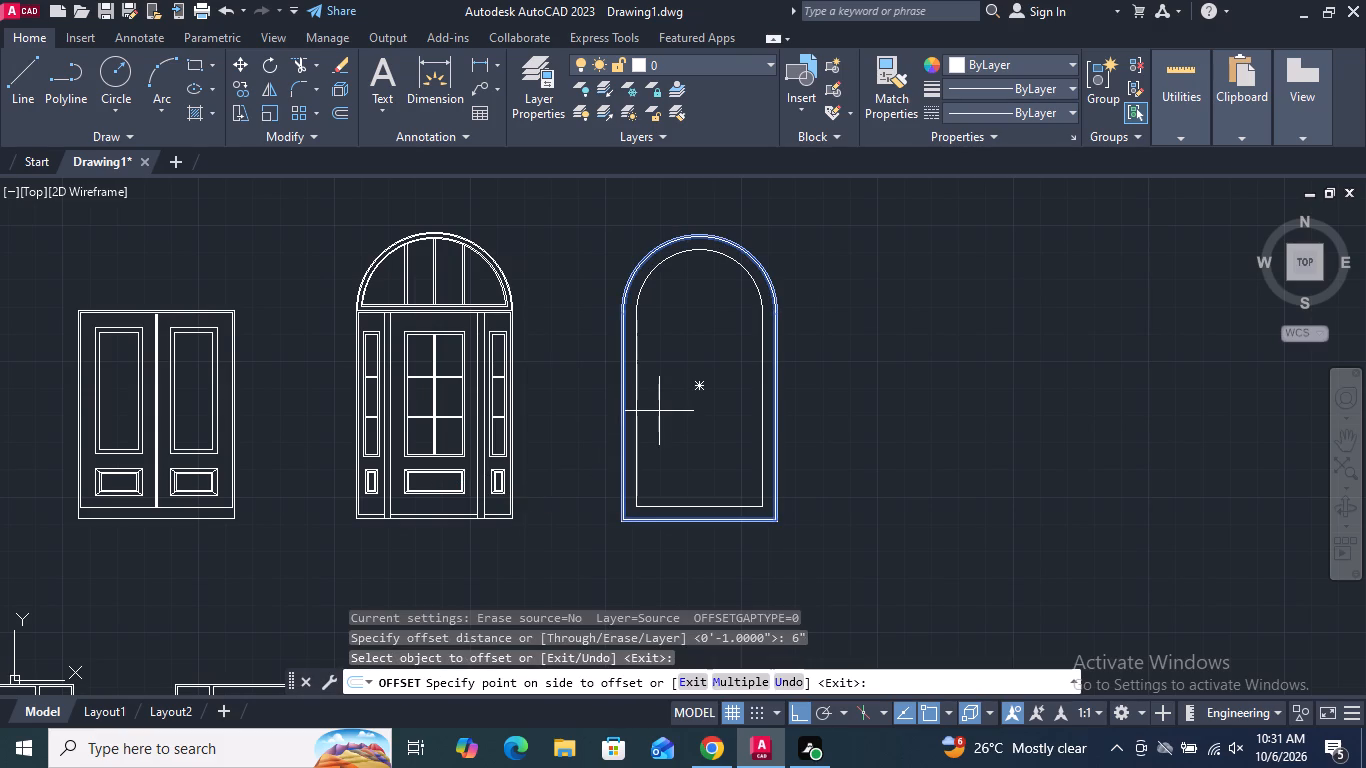
pyautogui.click(659, 410)
pyautogui.press('space')
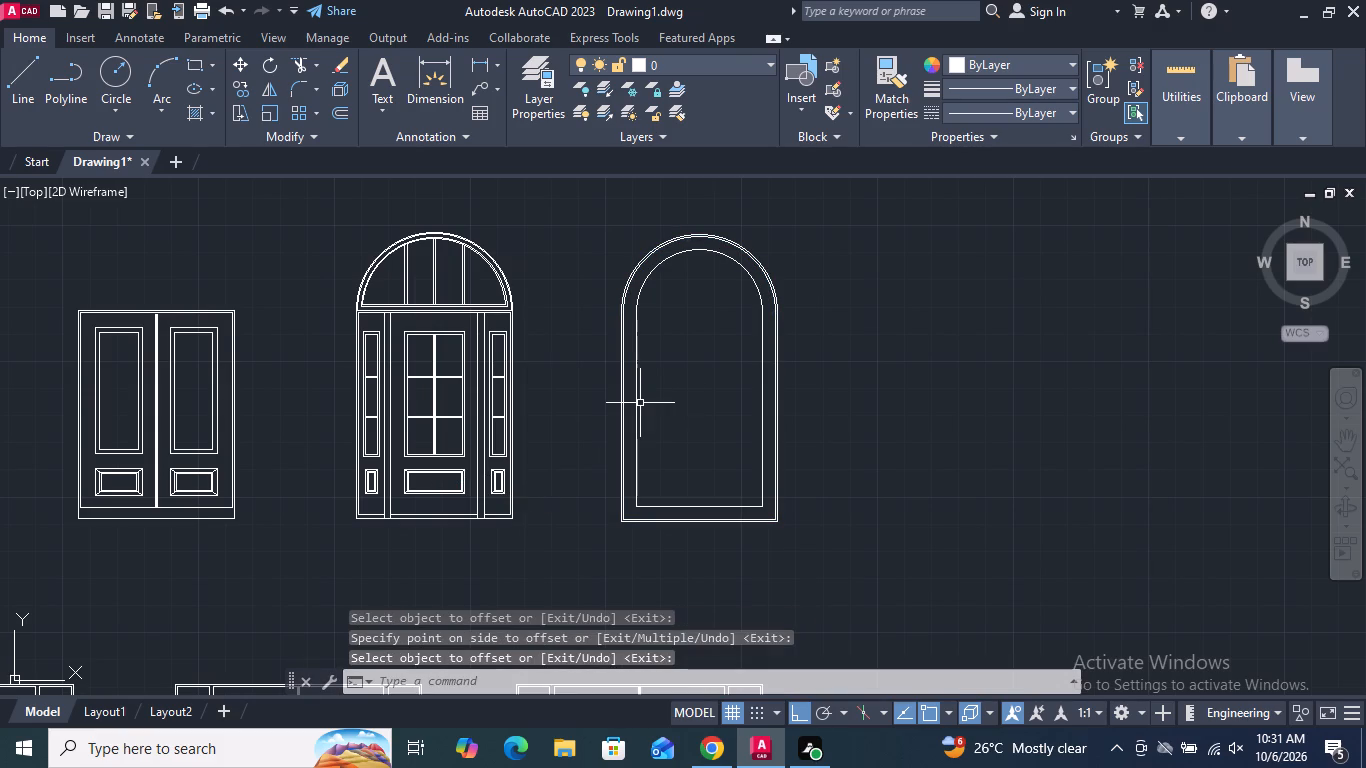
# Offset the newly created arched outline a further 2" inward.
pyautogui.press('space')
pyautogui.press('1')
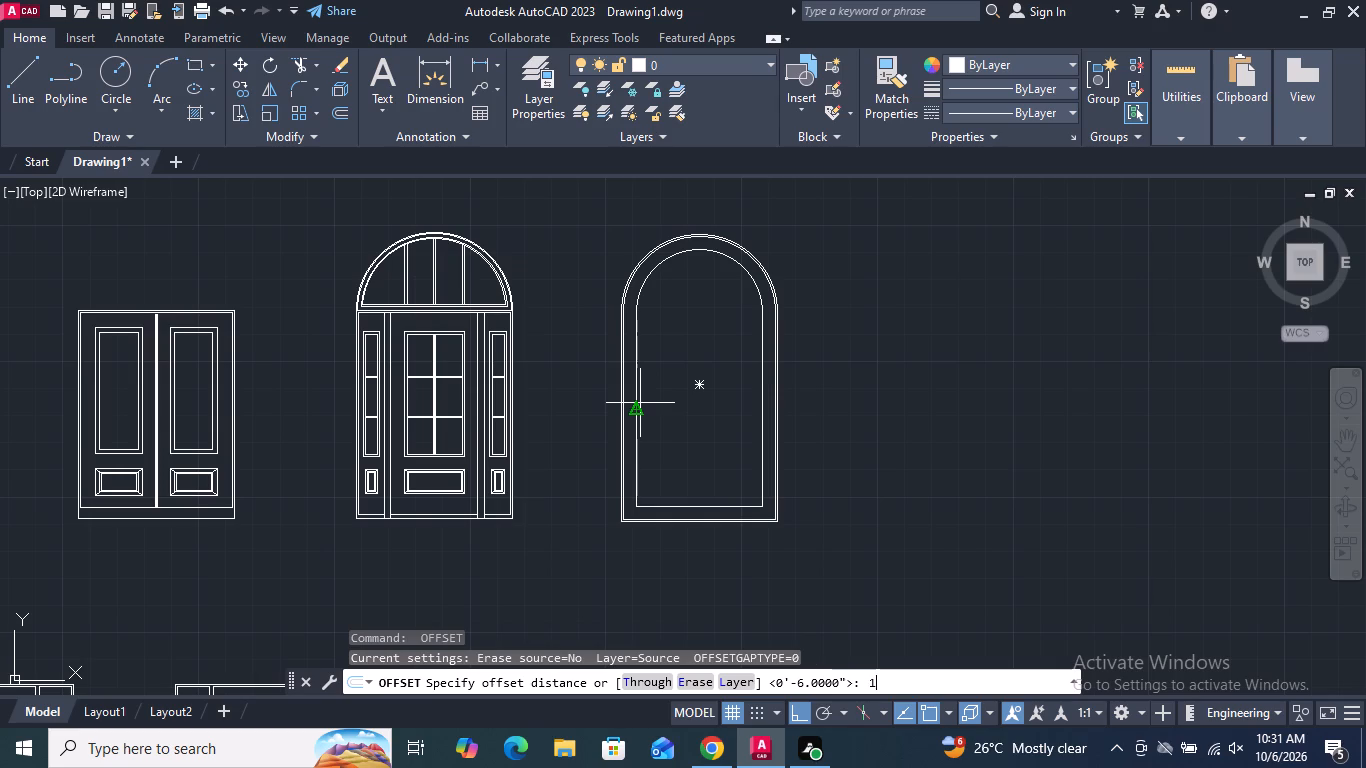
pyautogui.press('BackSpace')
pyautogui.write('2"')
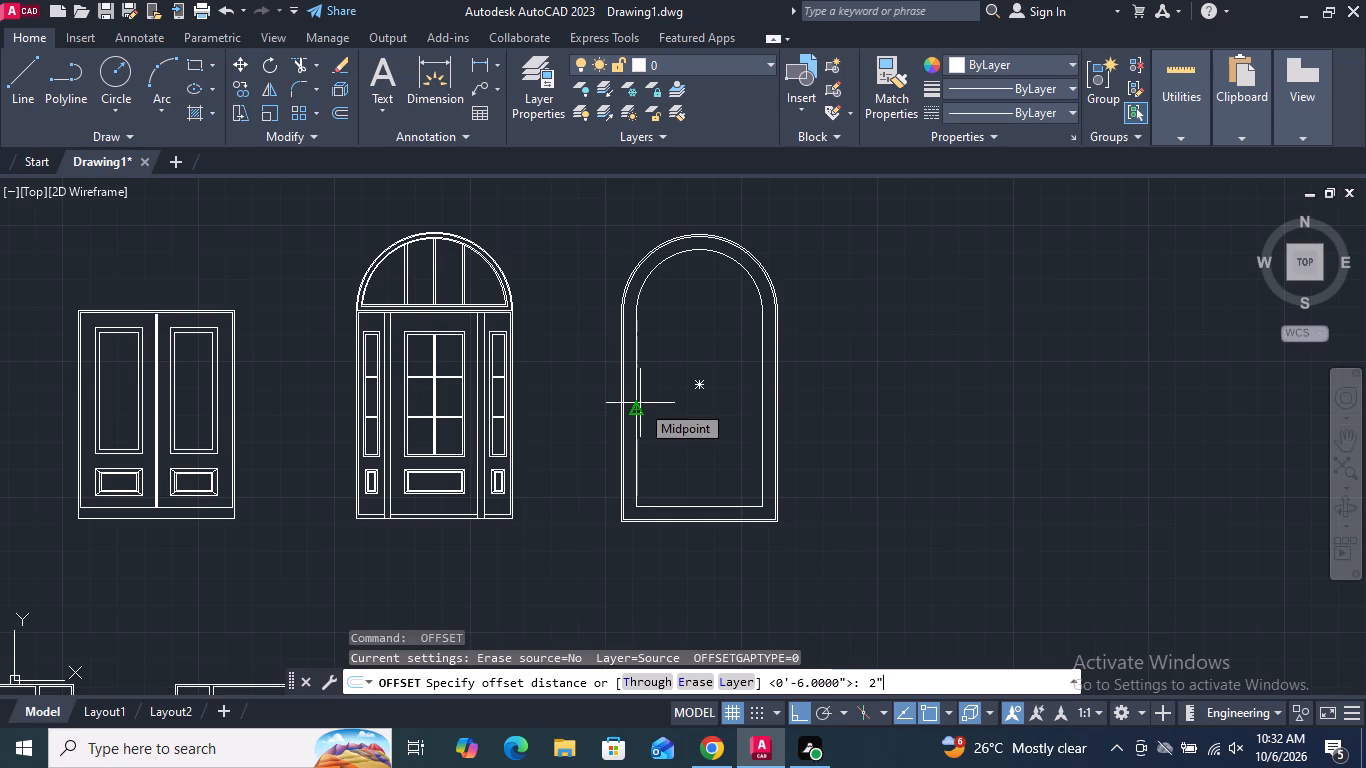
pyautogui.press('Return')
pyautogui.click(635, 396)
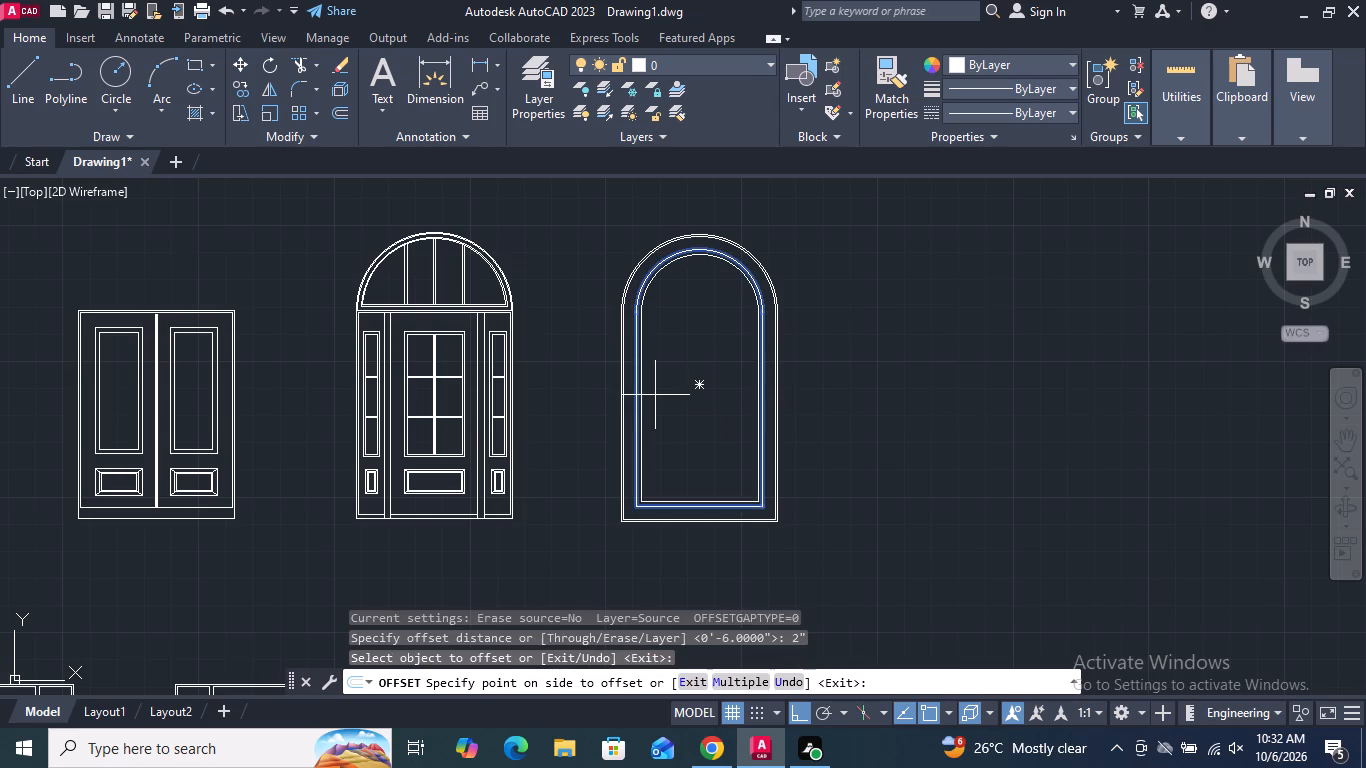
pyautogui.click(656, 395)
pyautogui.press('Return')
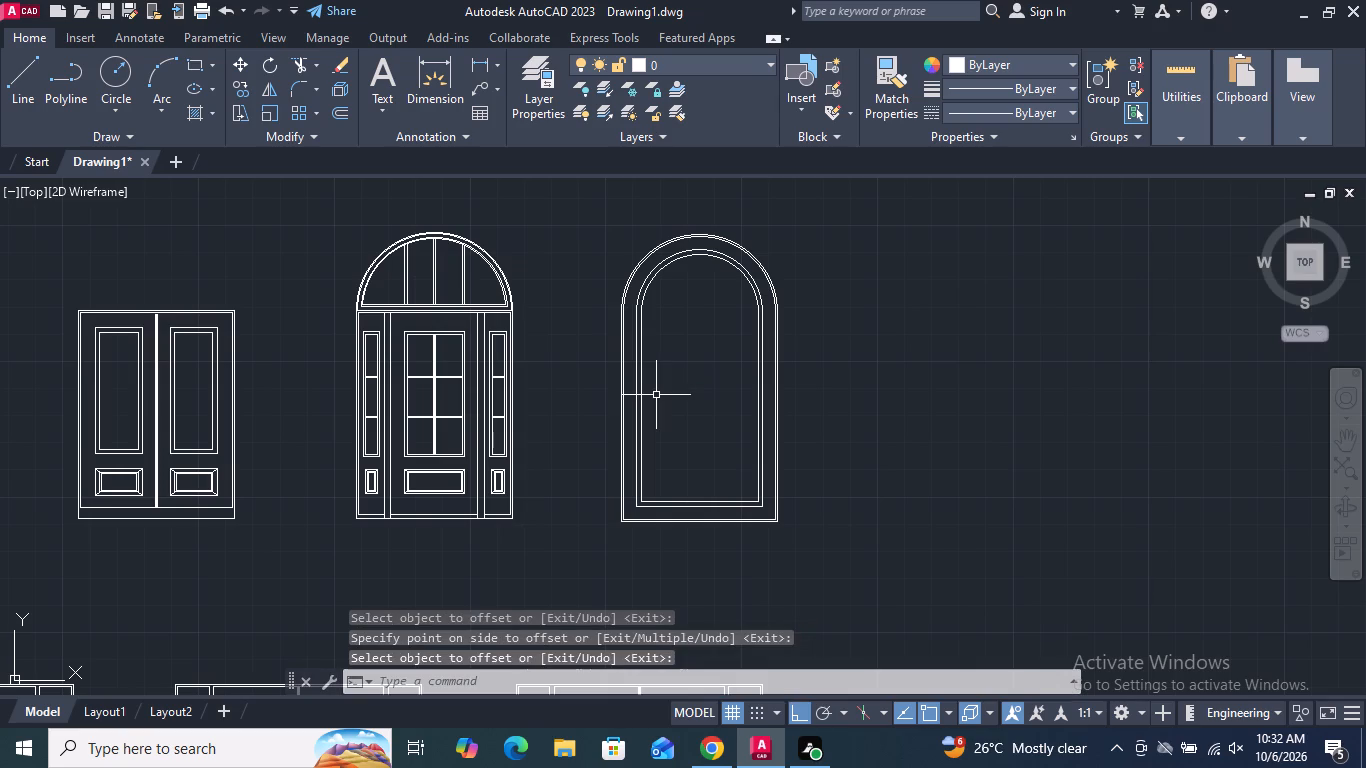
# Draw a vertical centre line from the midpoint of the frame's inner bottom edge to the crown of the frame's inner arch.
pyautogui.click(22, 73)
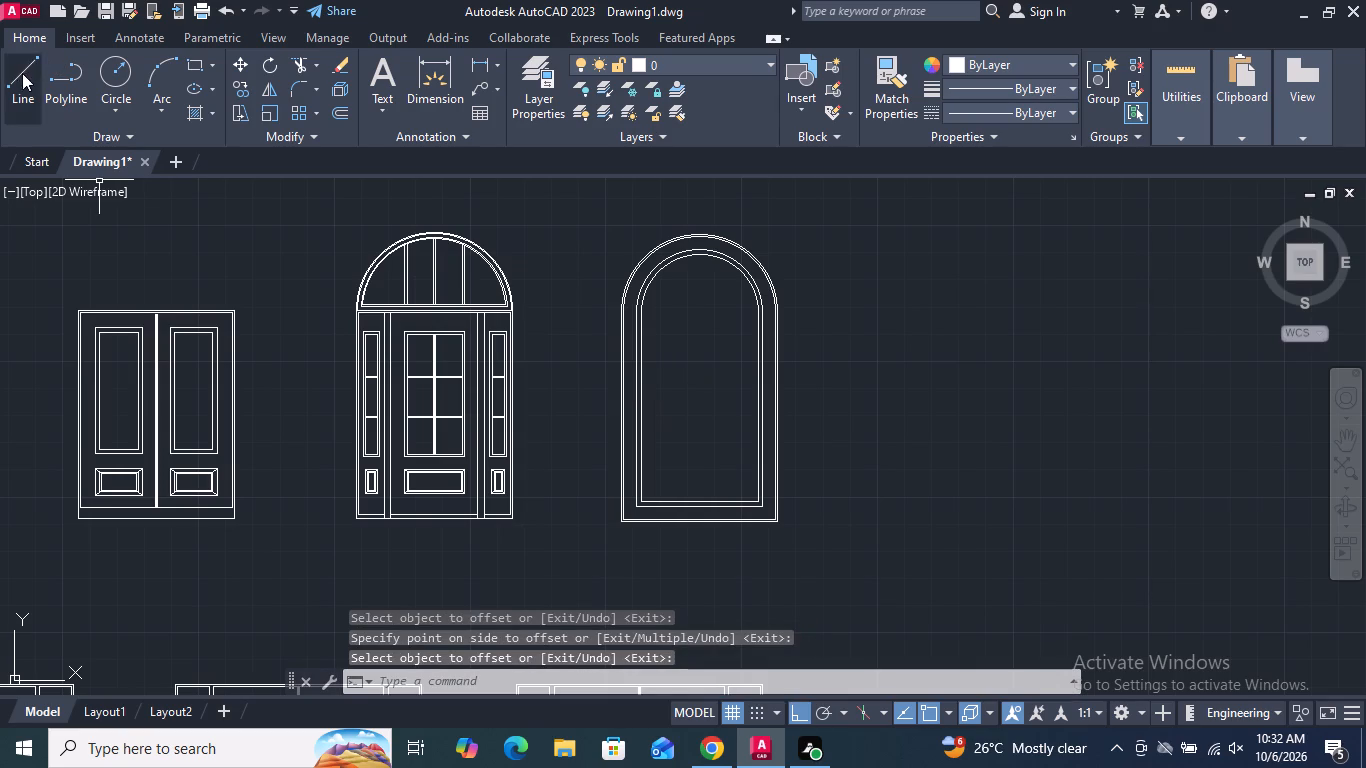
pyautogui.click(700, 520)
pyautogui.scroll(2, 724, 229)
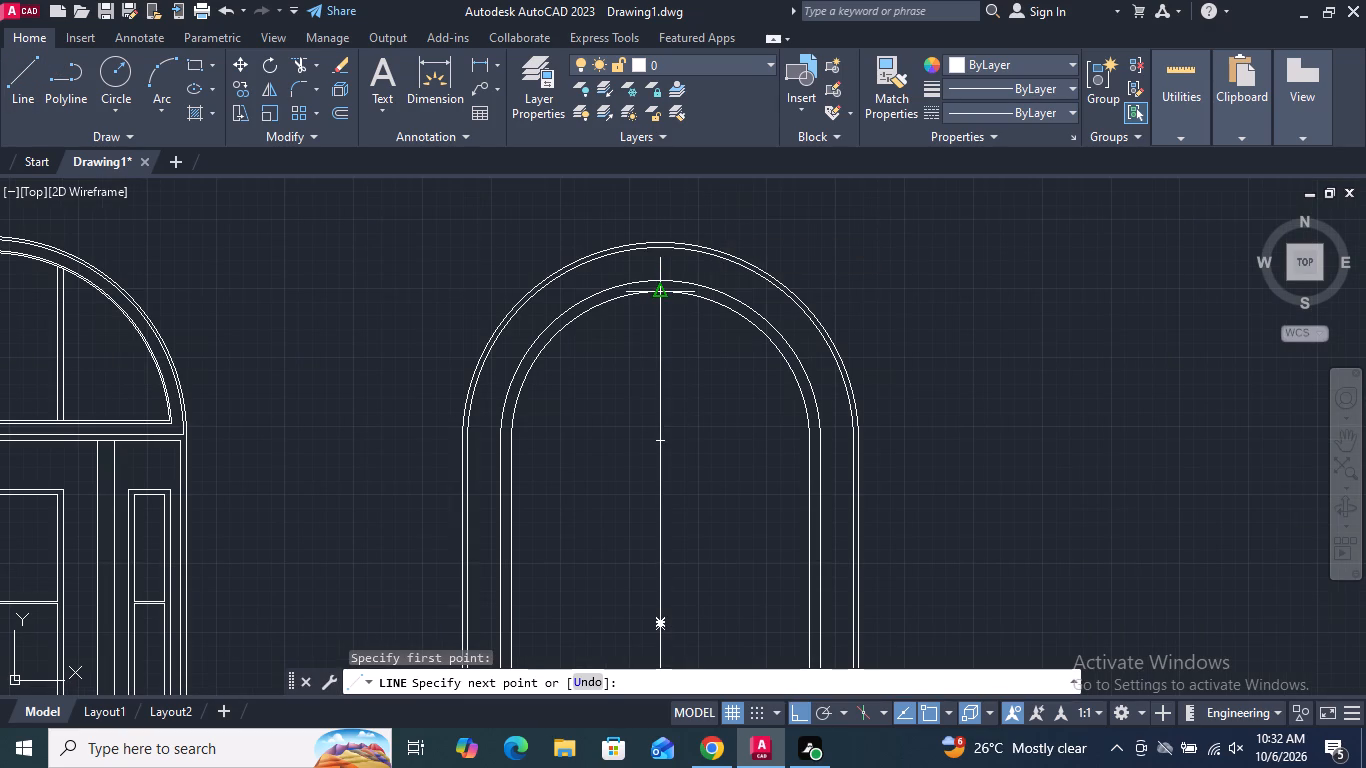
pyautogui.click(657, 298)
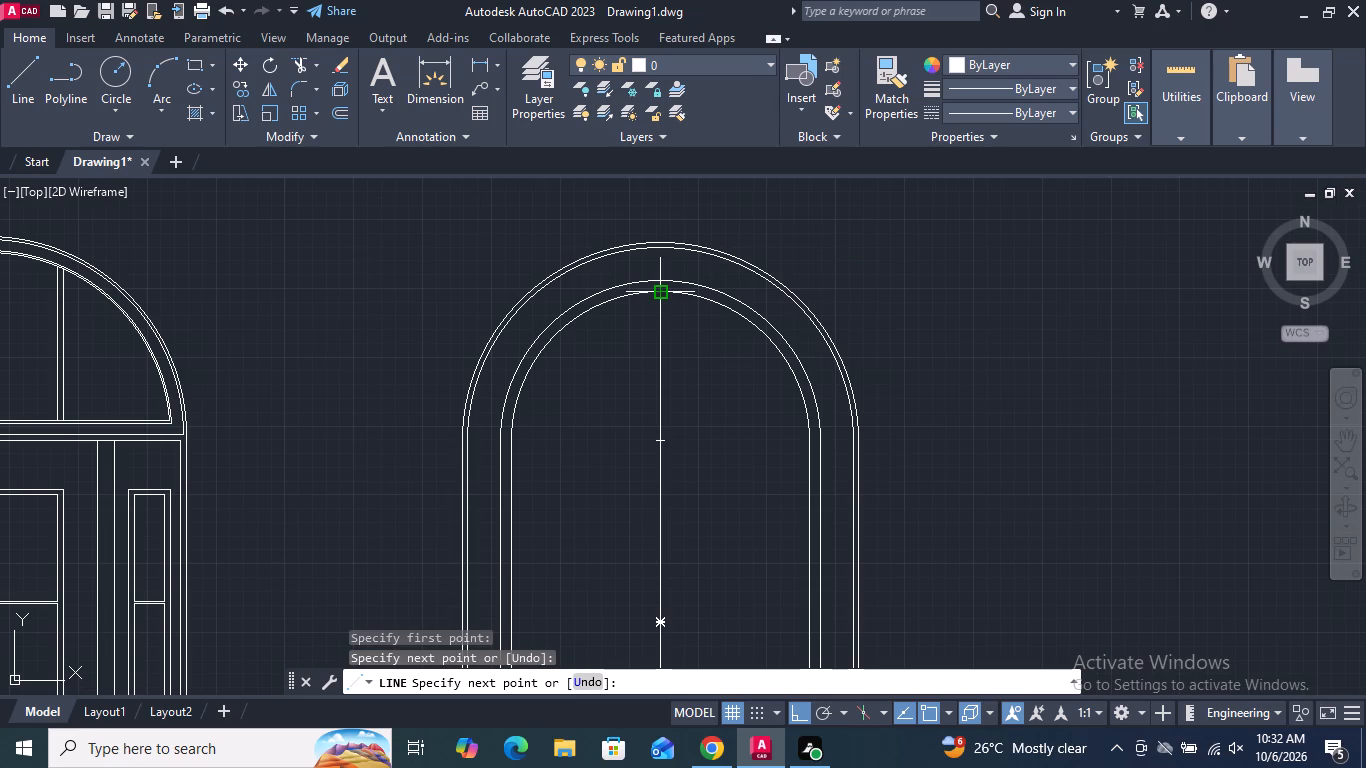
pyautogui.hotkey('ctrl', 'z')
pyautogui.keyDown('ctrl'); pyautogui.doubleClick(660, 306); pyautogui.keyUp('ctrl')
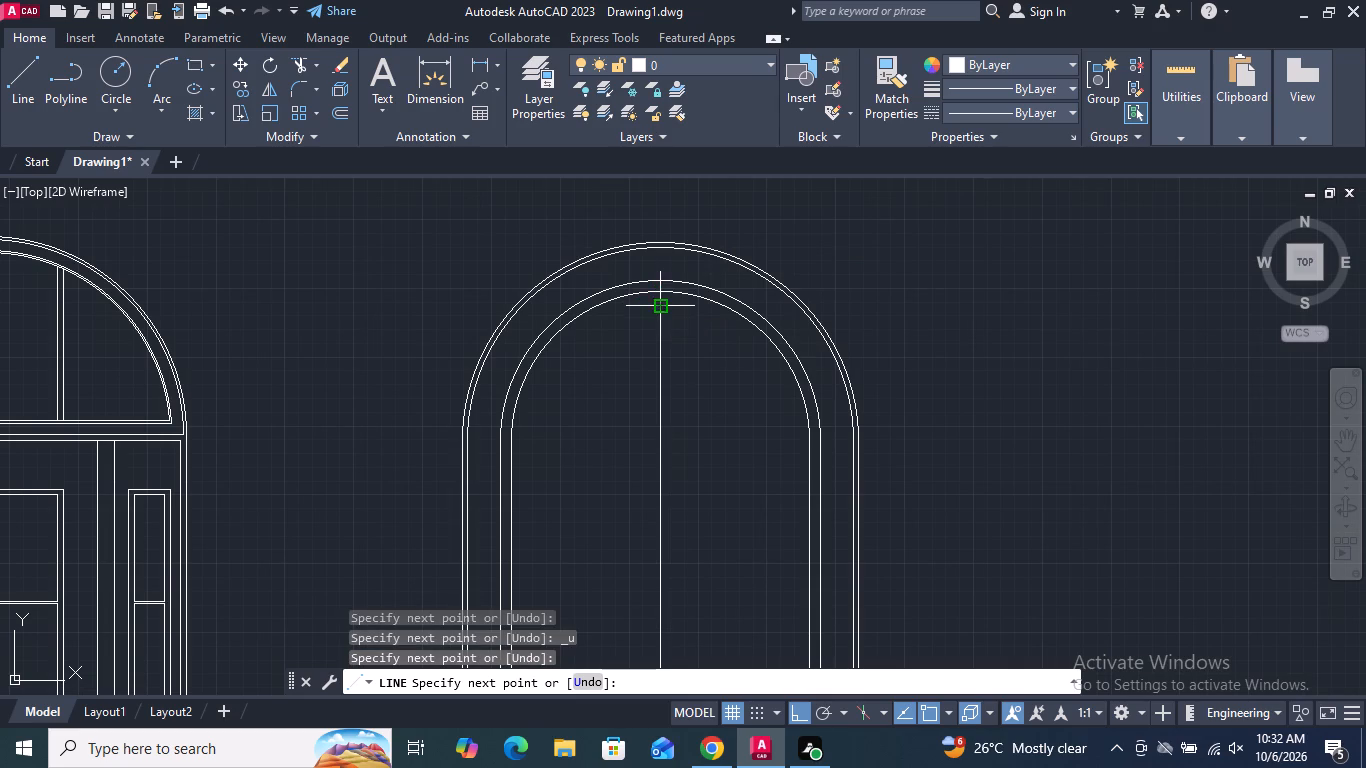
pyautogui.click(662, 252)
pyautogui.press('Return')
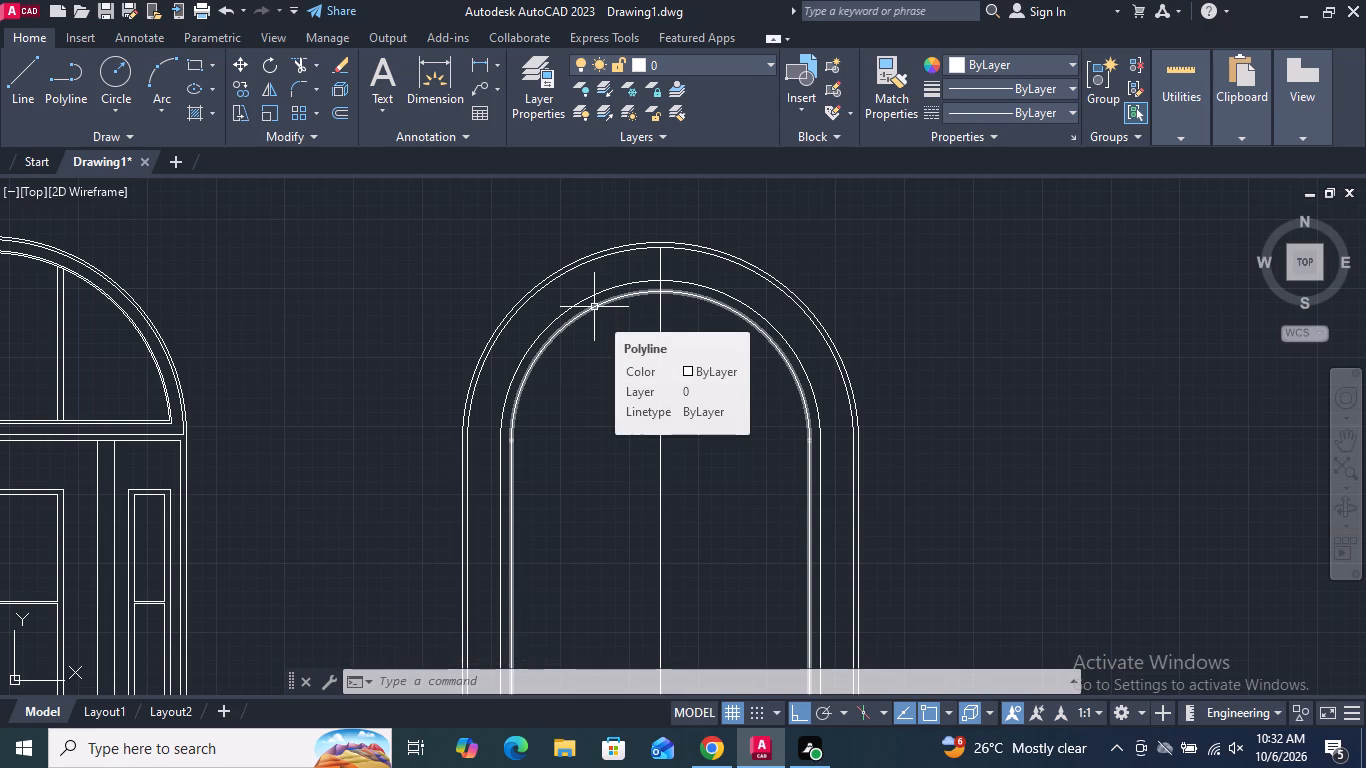
# Offset the arched door's vertical centre line 1/2" to both sides.
pyautogui.scroll(-1, 626, 269)
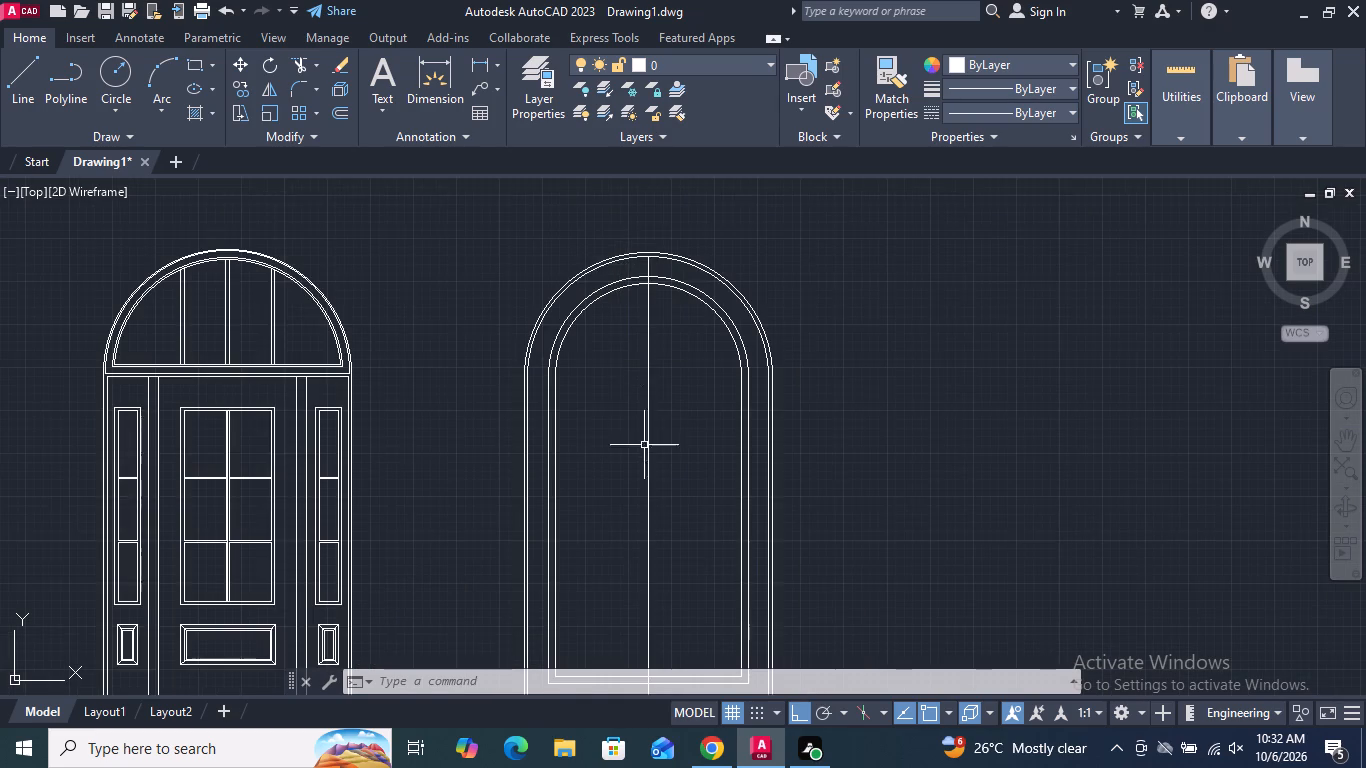
pyautogui.scroll(-2, 661, 386)
pyautogui.scroll(6, 667, 510)
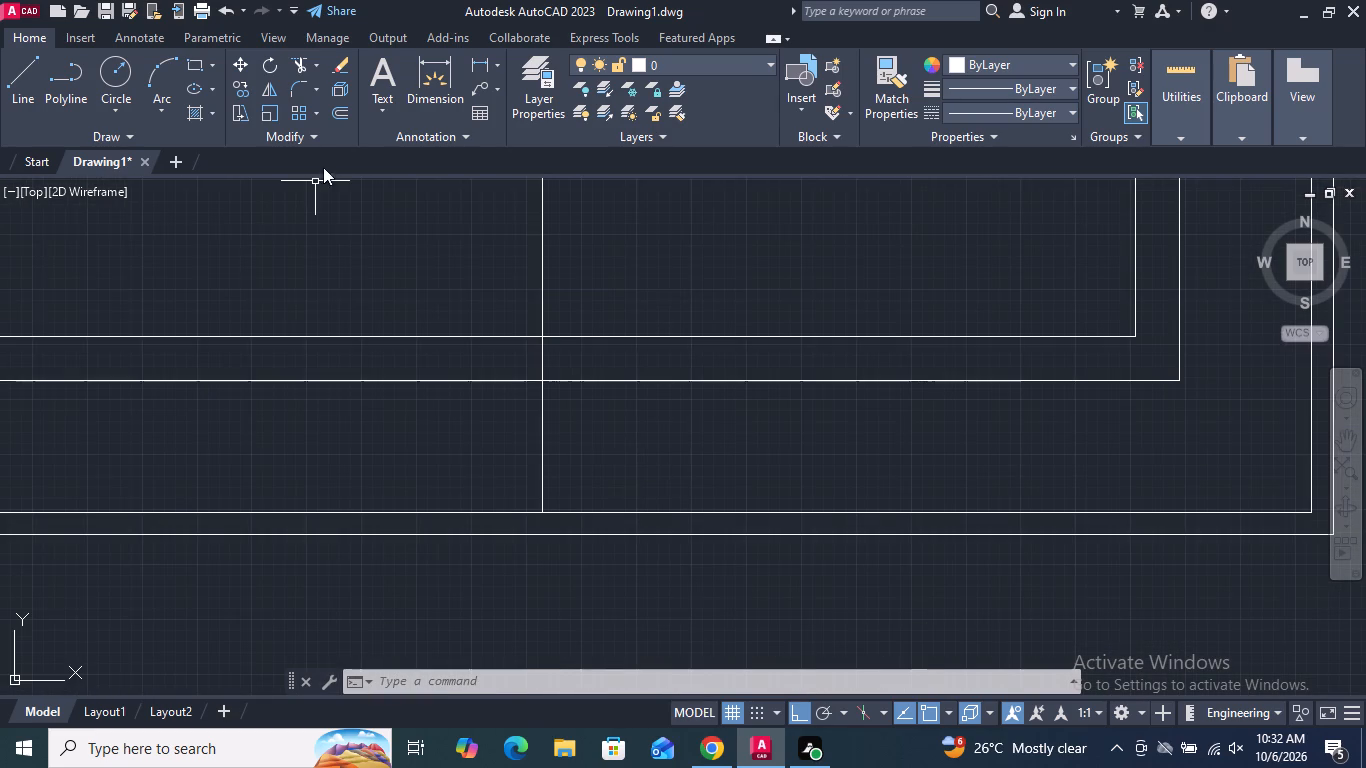
pyautogui.click(343, 114)
pyautogui.write('1/2')
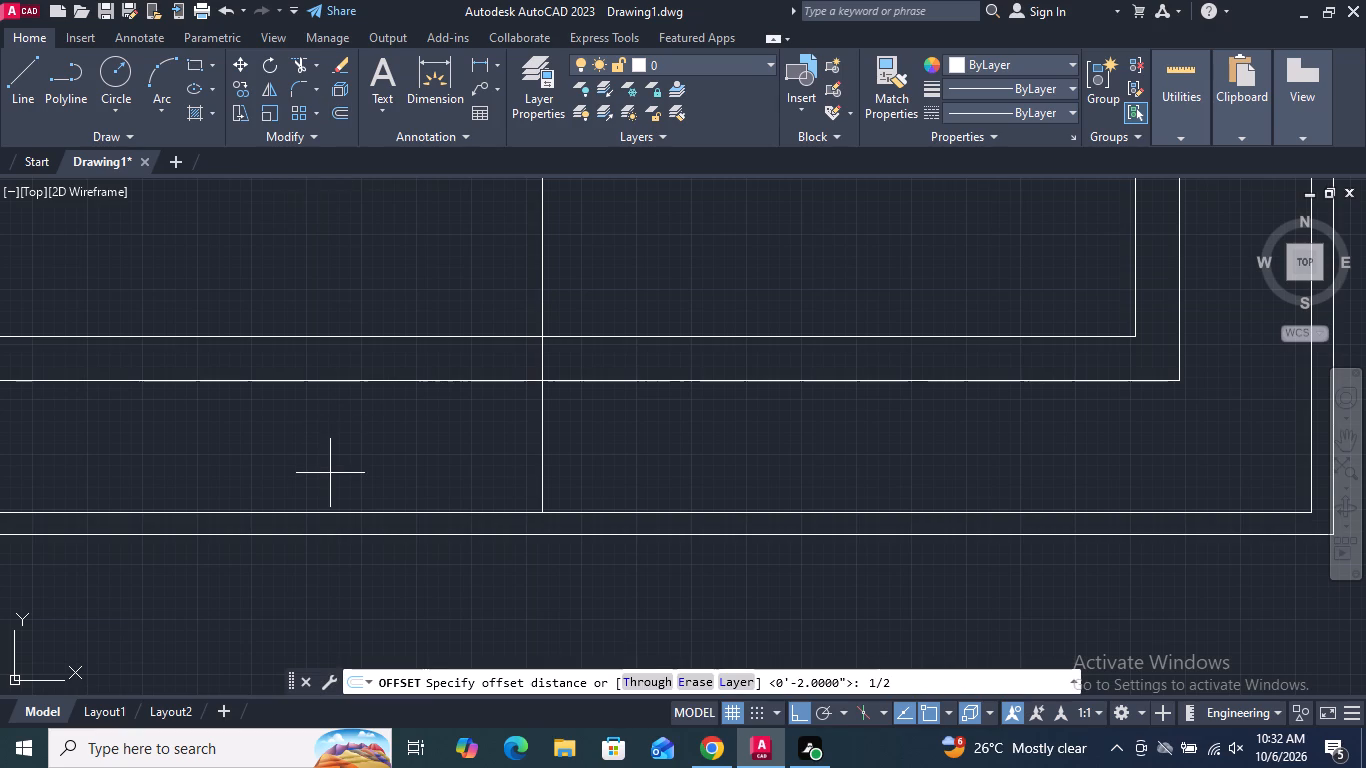
pyautogui.hotkey('shift', '"')
pyautogui.press('Return')
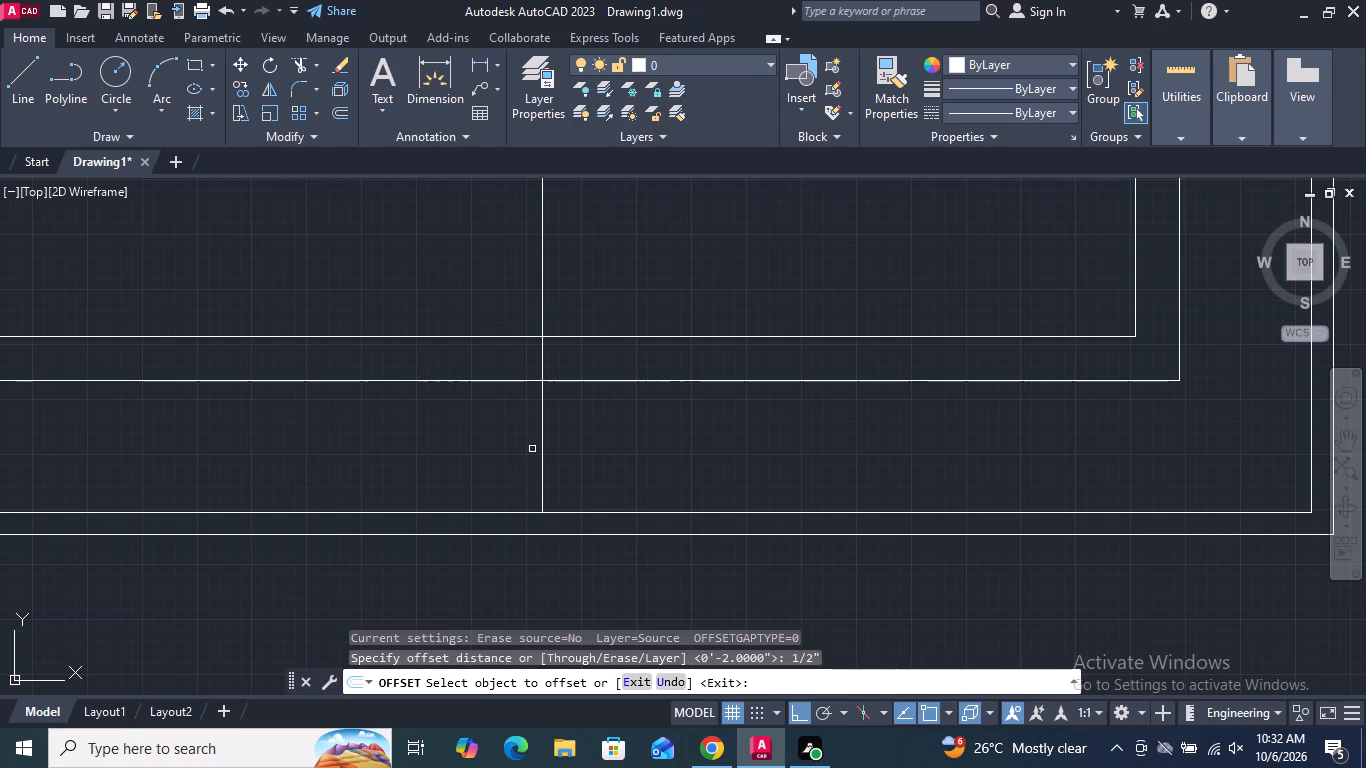
pyautogui.click(540, 440)
pyautogui.click(489, 451)
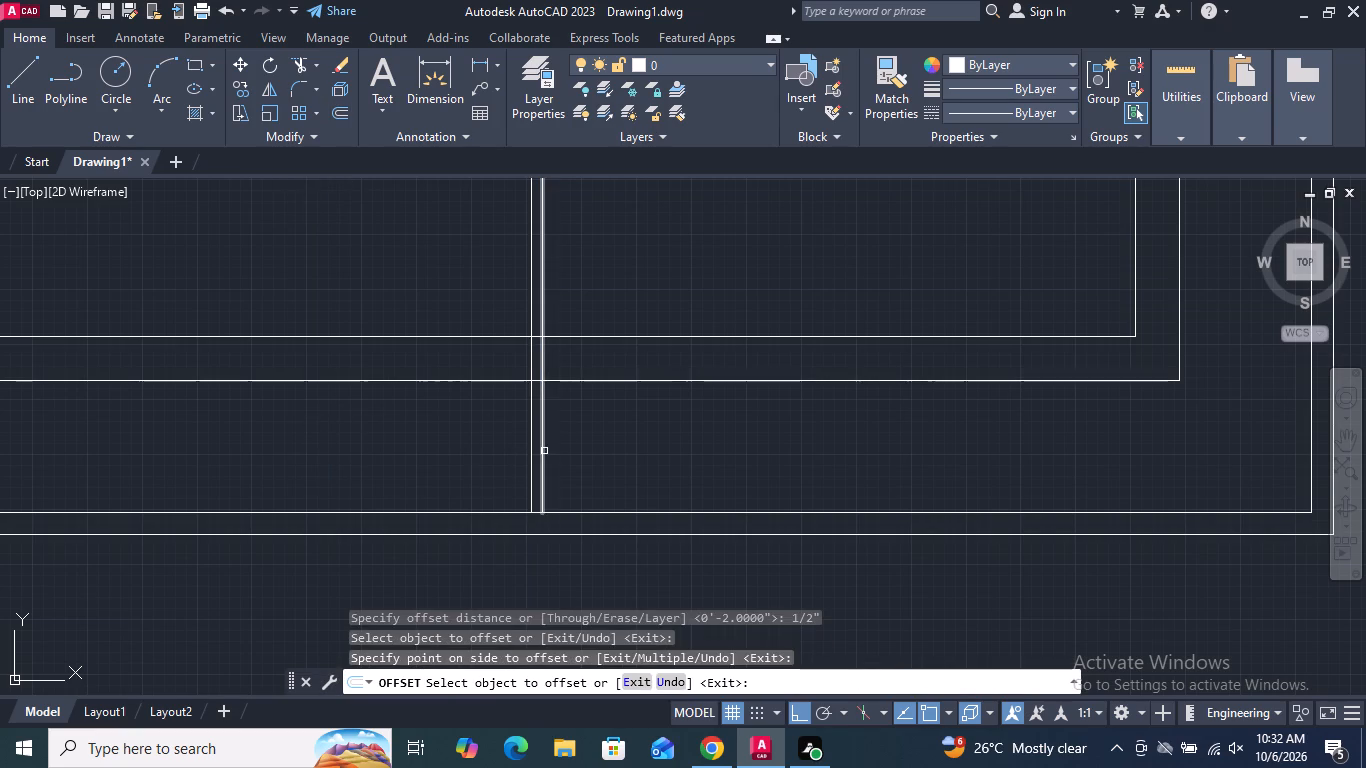
pyautogui.click(543, 451)
pyautogui.click(586, 449)
pyautogui.press('Return')
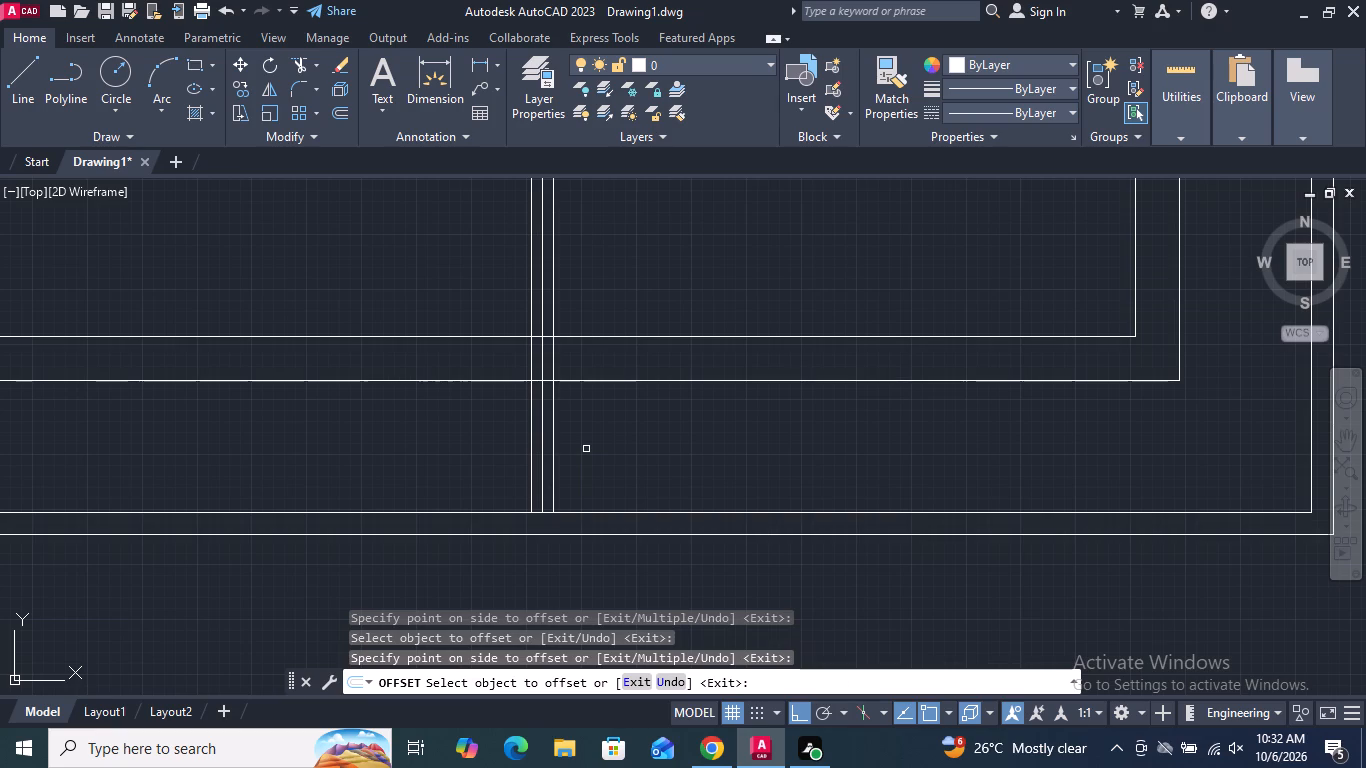
# Delete the original centre line, both its long lower segment and its short upper segment, leaving the offset pair.
pyautogui.click(544, 446)
pyautogui.press('Delete')
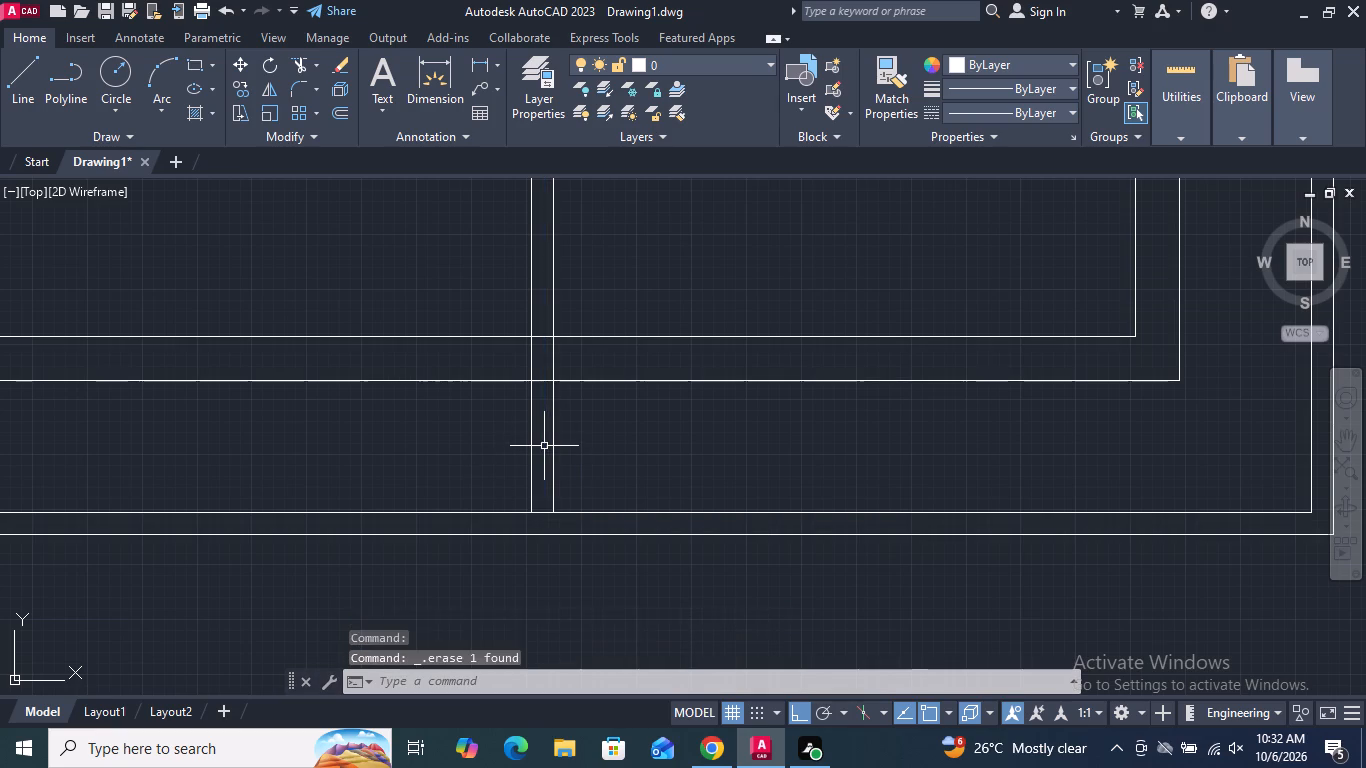
pyautogui.scroll(-5, 616, 551)
pyautogui.scroll(3, 621, 288)
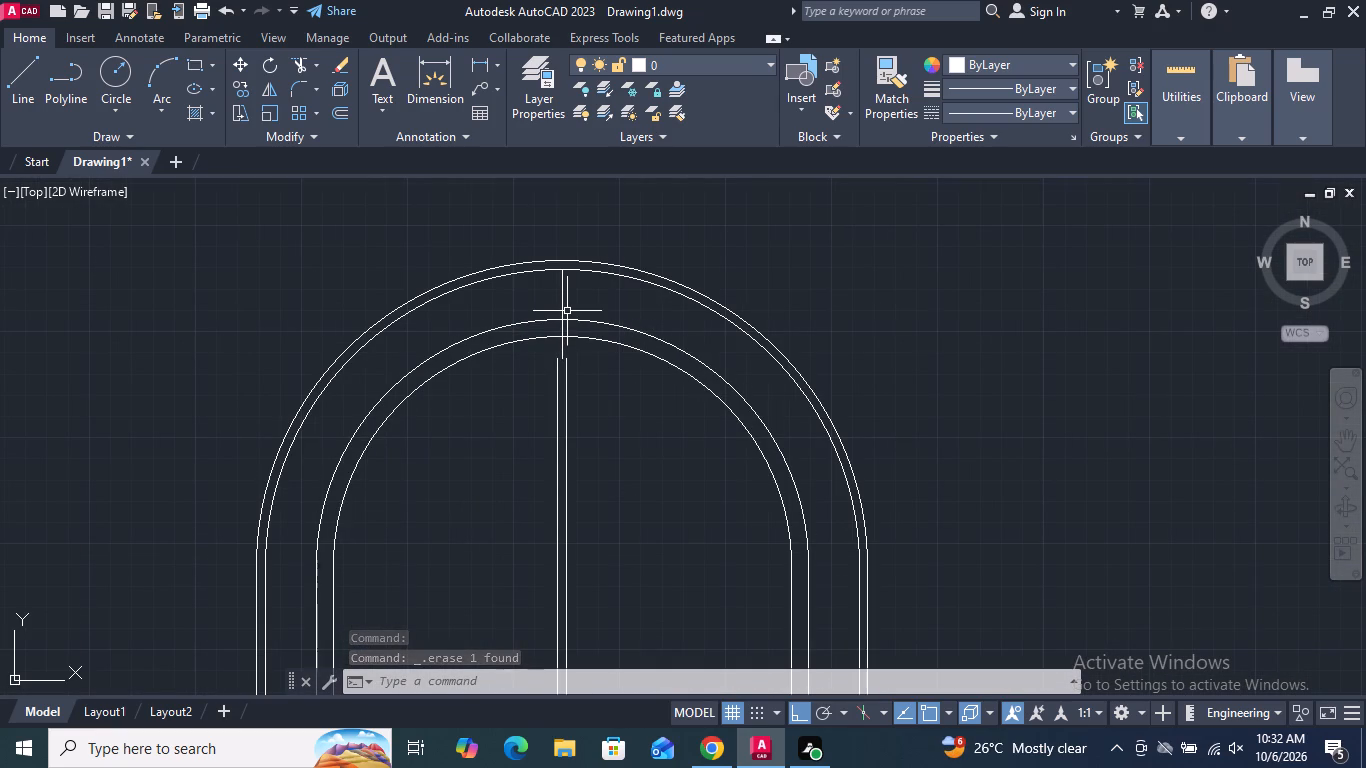
pyautogui.scroll(2, 561, 344)
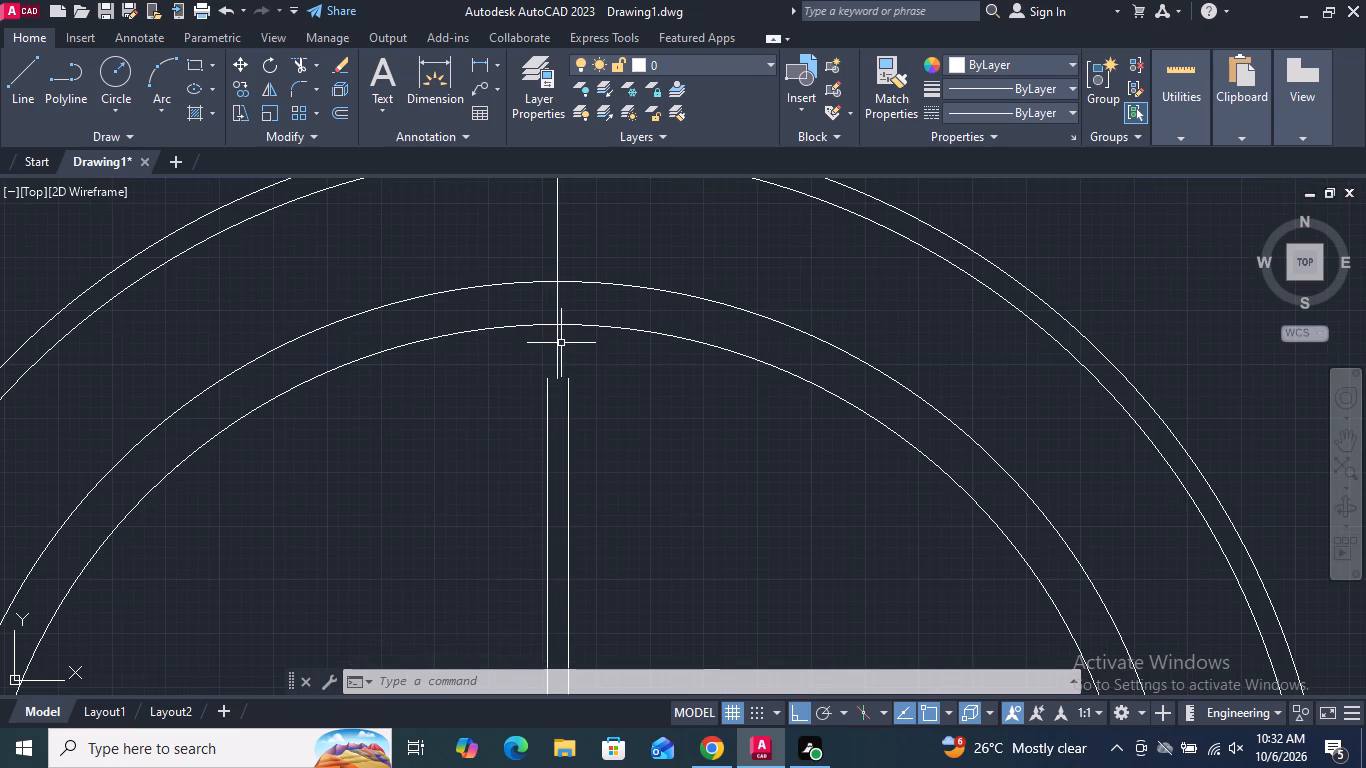
pyautogui.click(556, 349)
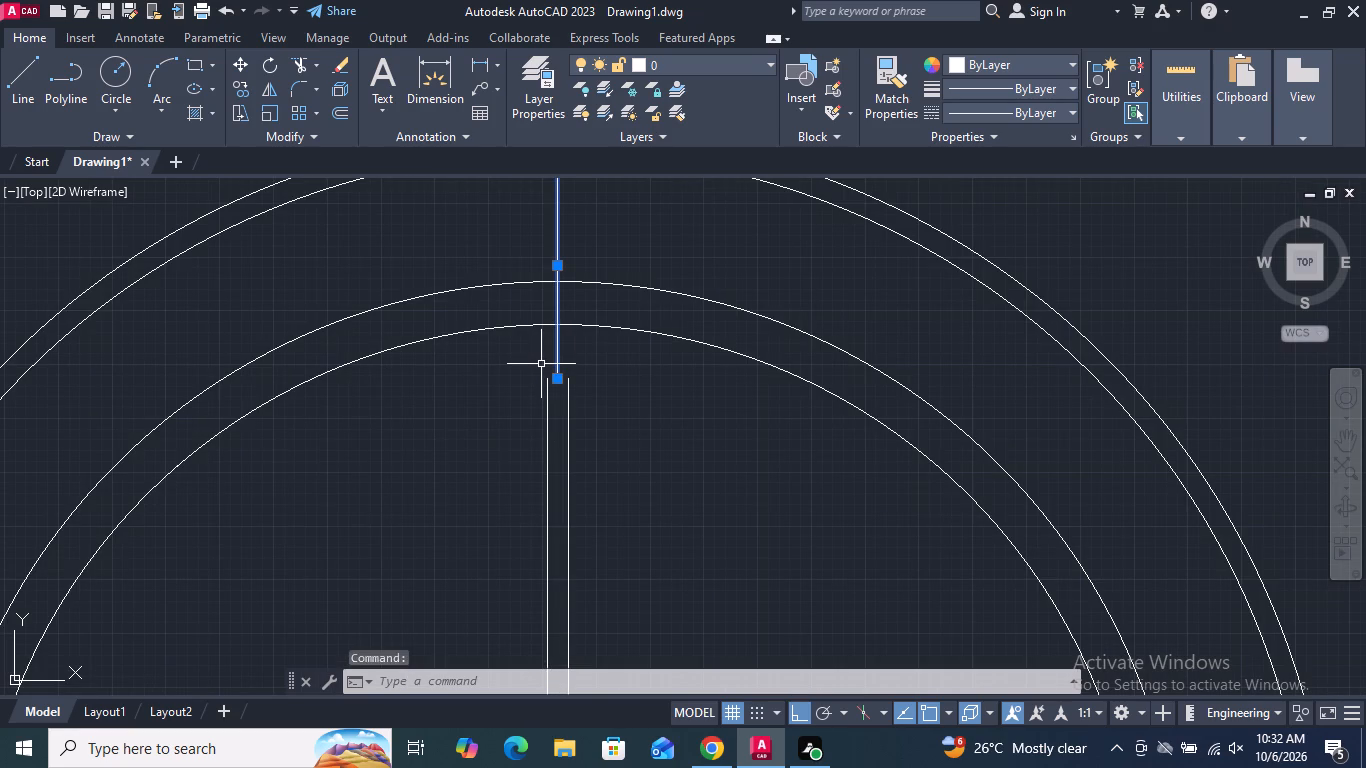
pyautogui.press('Delete')
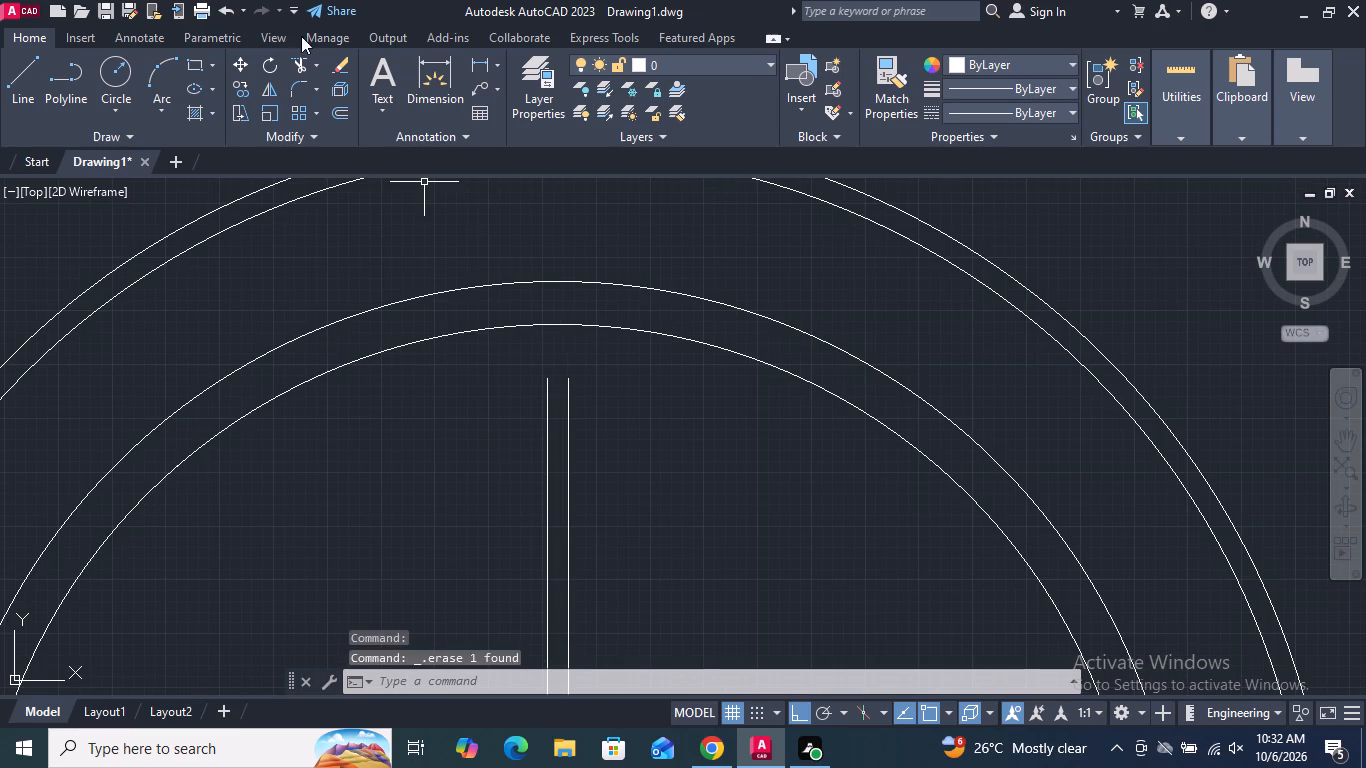
# Extend both offset centre lines upward to the frame's inner arch.
pyautogui.click(318, 62)
pyautogui.click(324, 142)
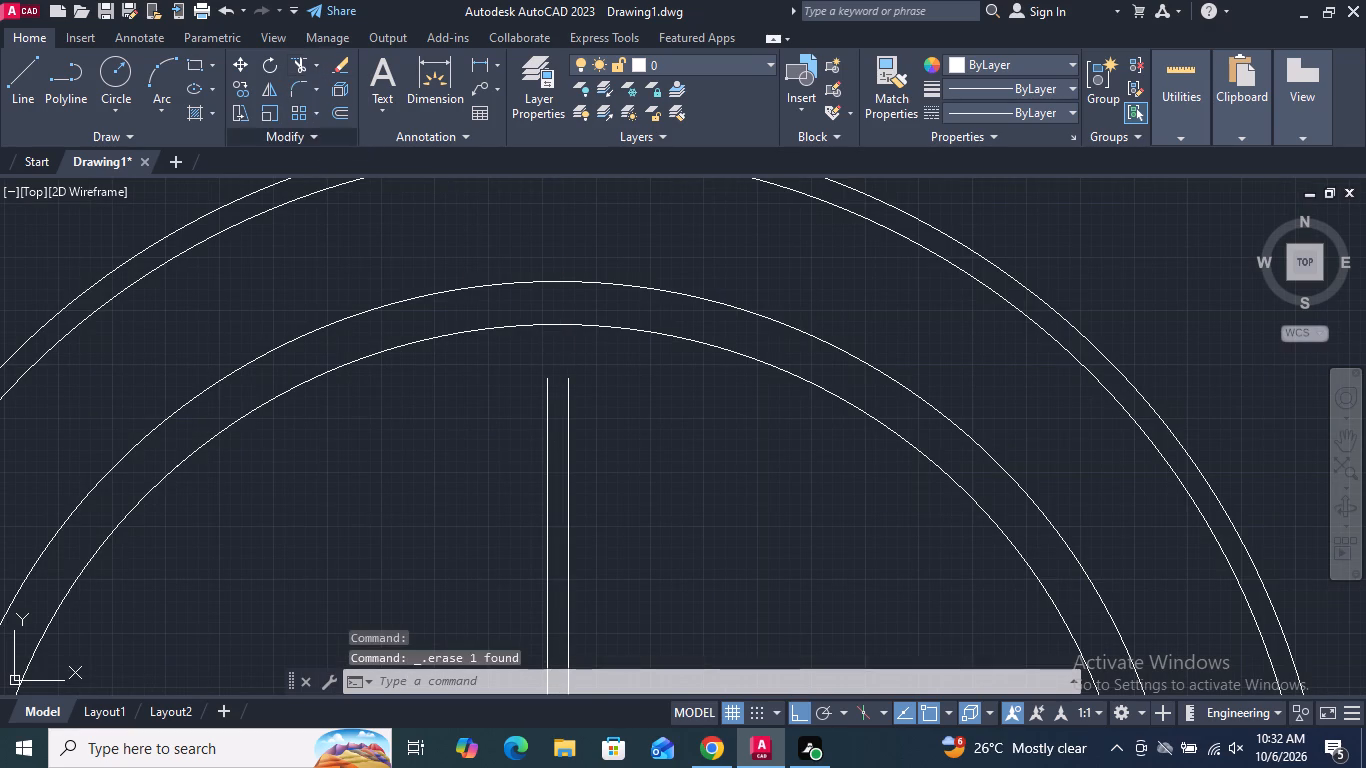
pyautogui.click(545, 395)
pyautogui.click(544, 370)
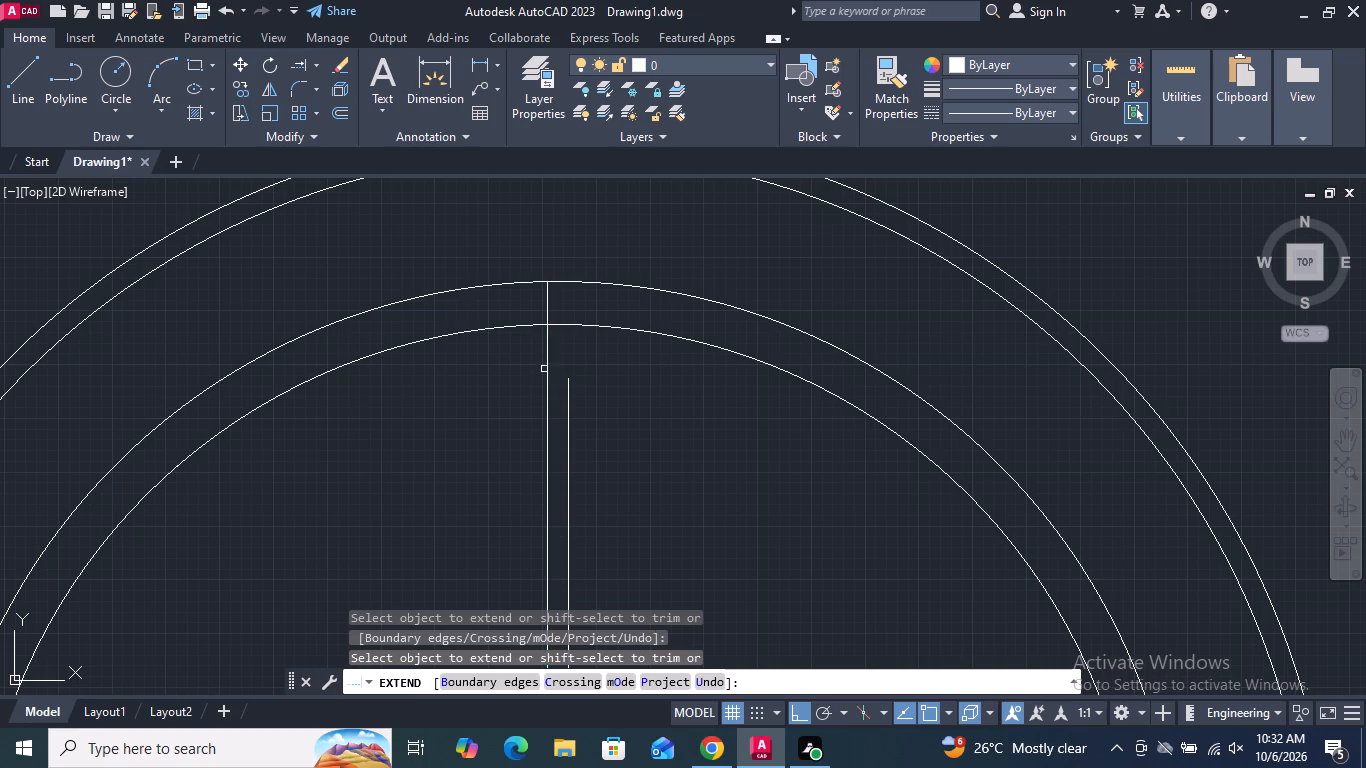
pyautogui.scroll(-2, 546, 304)
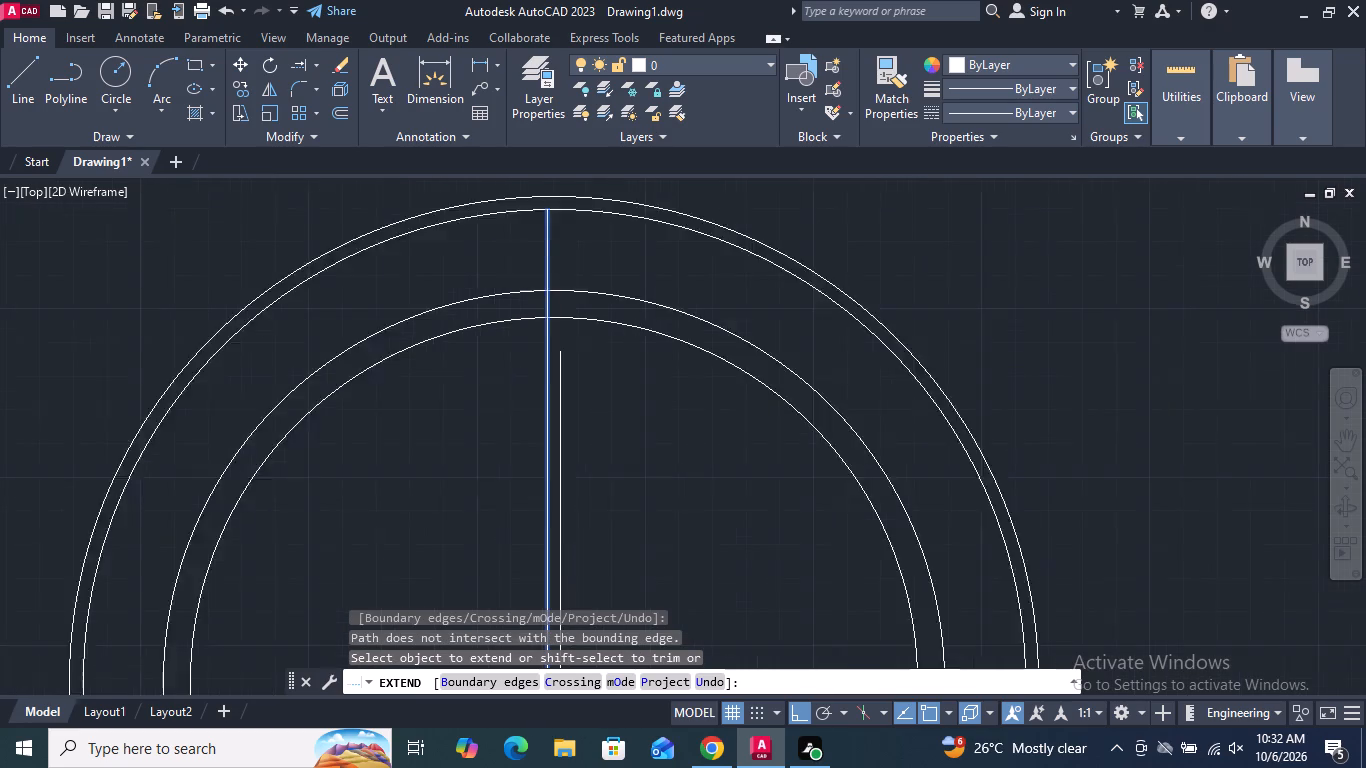
pyautogui.click(547, 303)
pyautogui.click(556, 350)
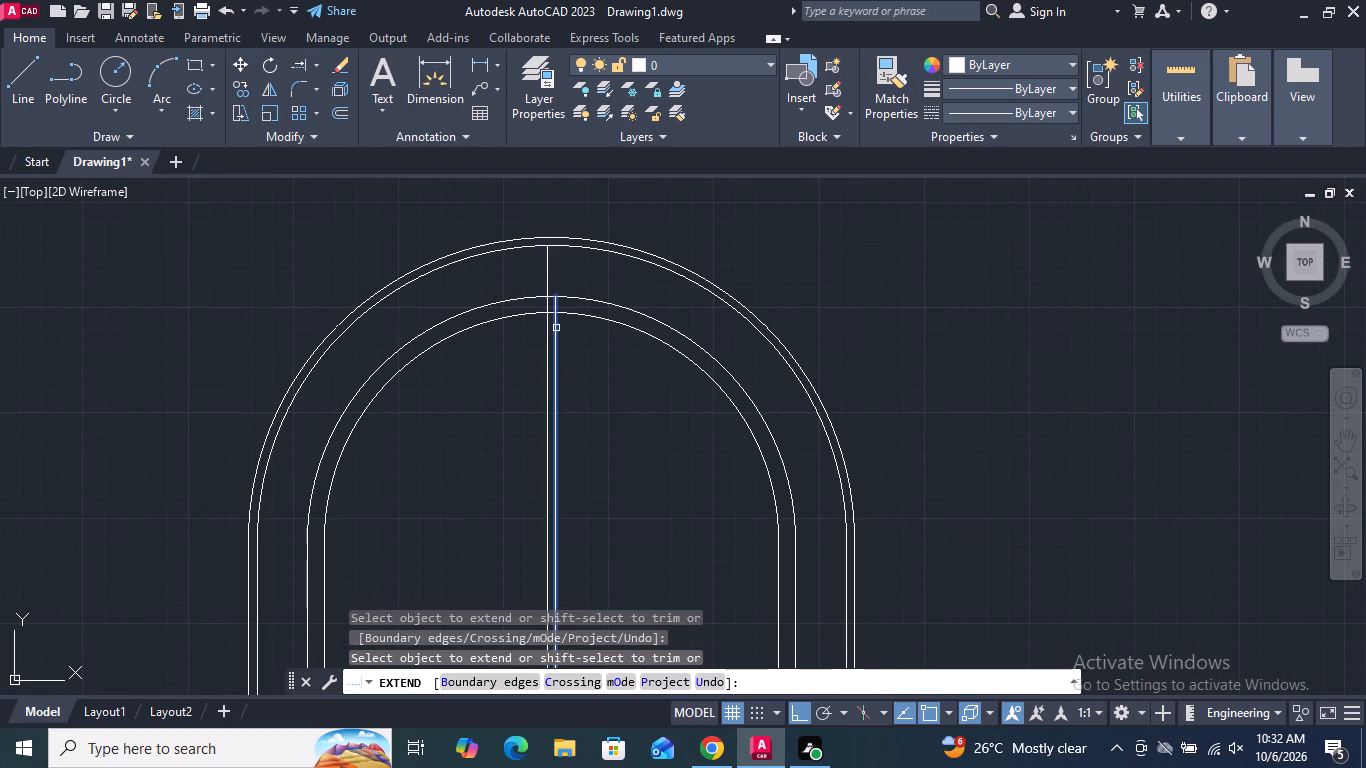
pyautogui.click(556, 326)
pyautogui.click(556, 306)
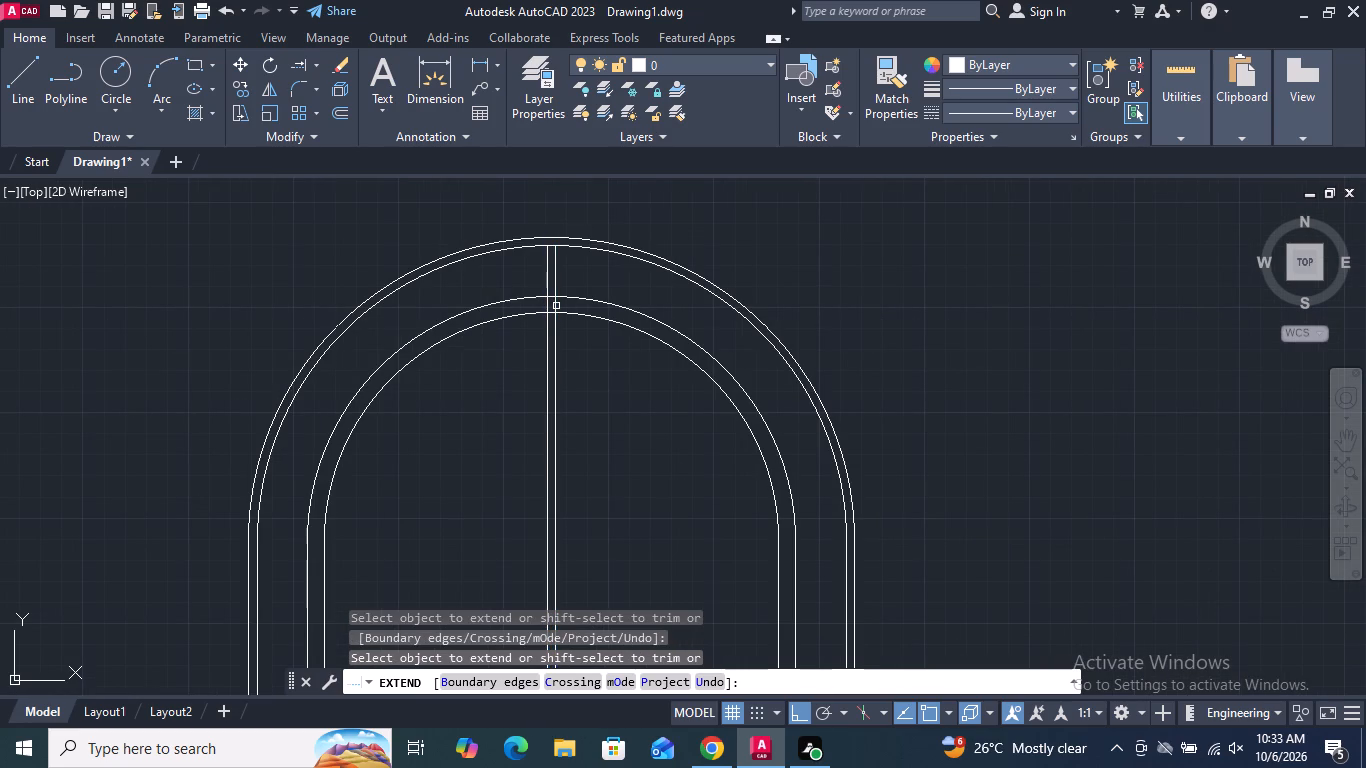
pyautogui.press('Return')
# Offset each of the arched door's two centre lines 6" outward, one to the left and one to the right.
pyautogui.scroll(-2, 569, 211)
pyautogui.scroll(-1, 708, 264)
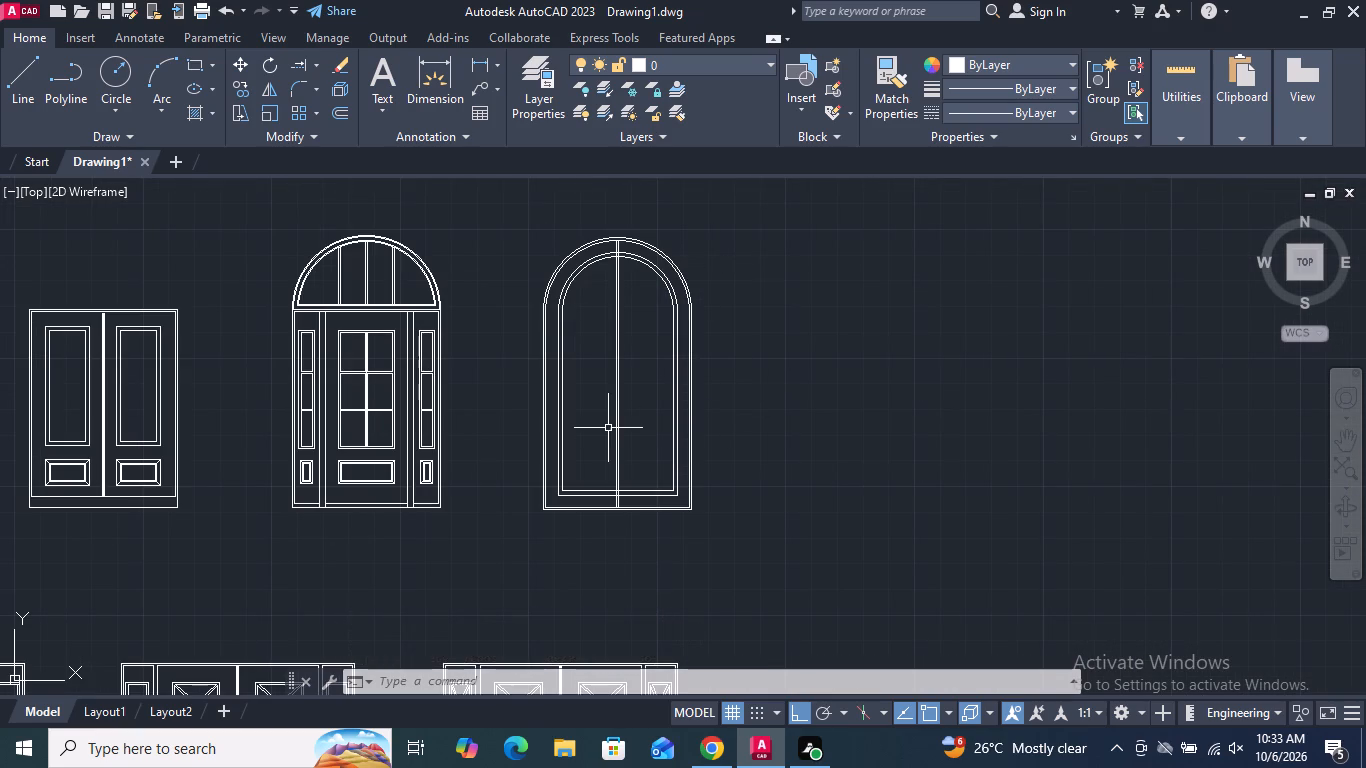
pyautogui.scroll(3, 601, 410)
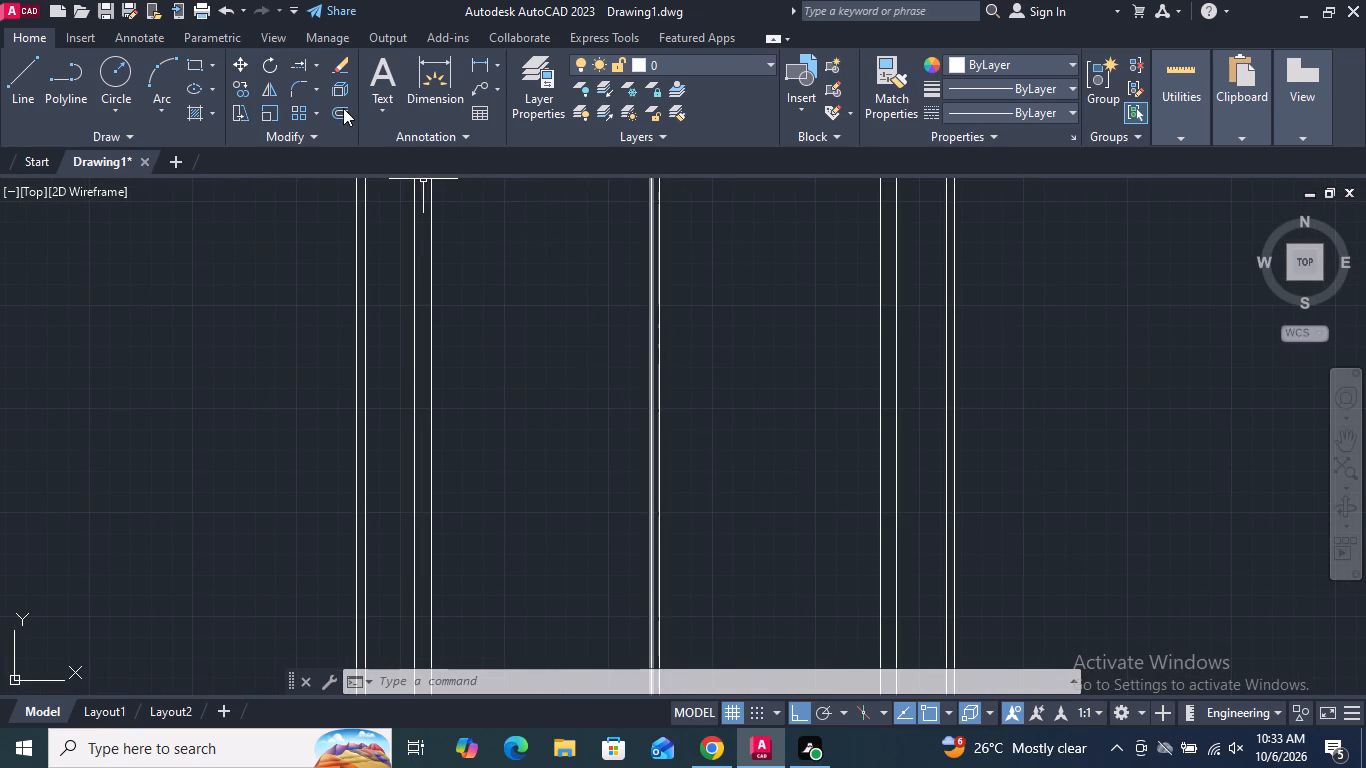
pyautogui.click(346, 106)
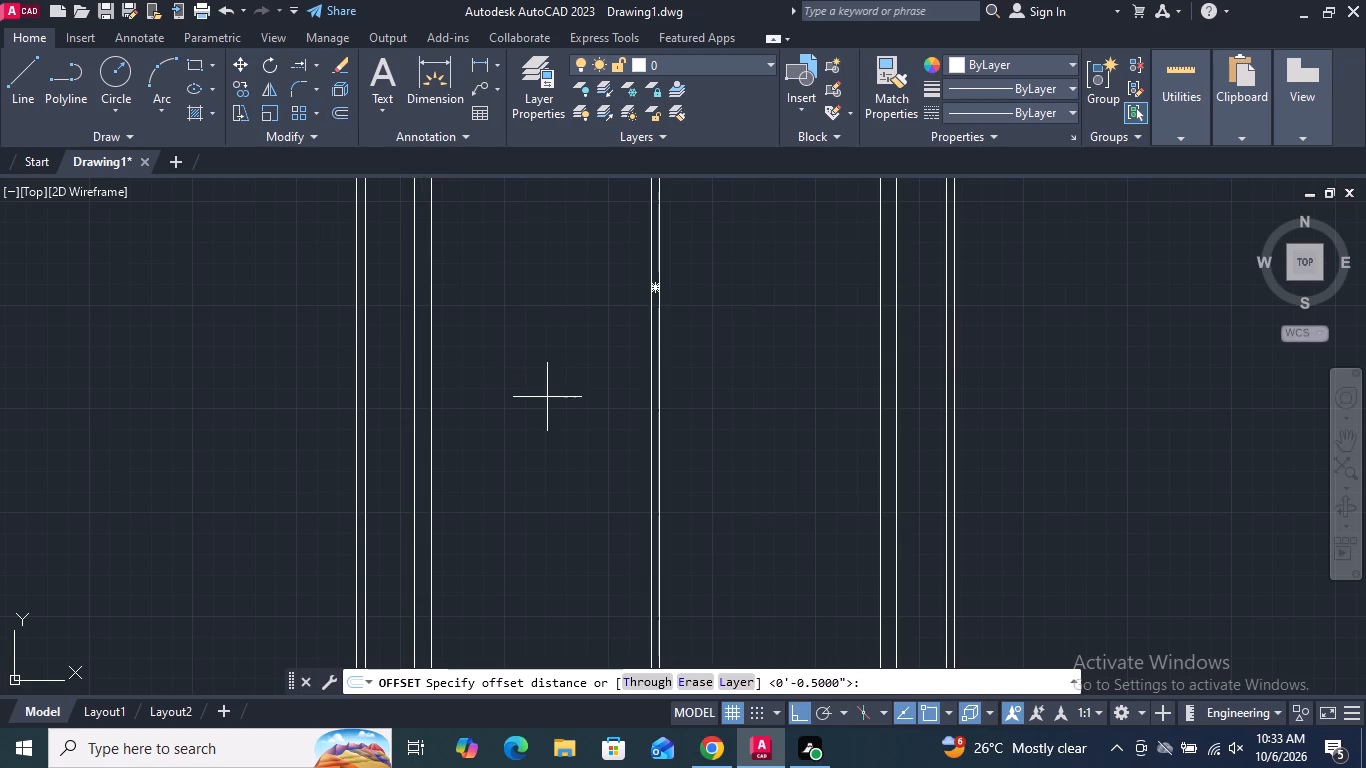
pyautogui.write('6"')
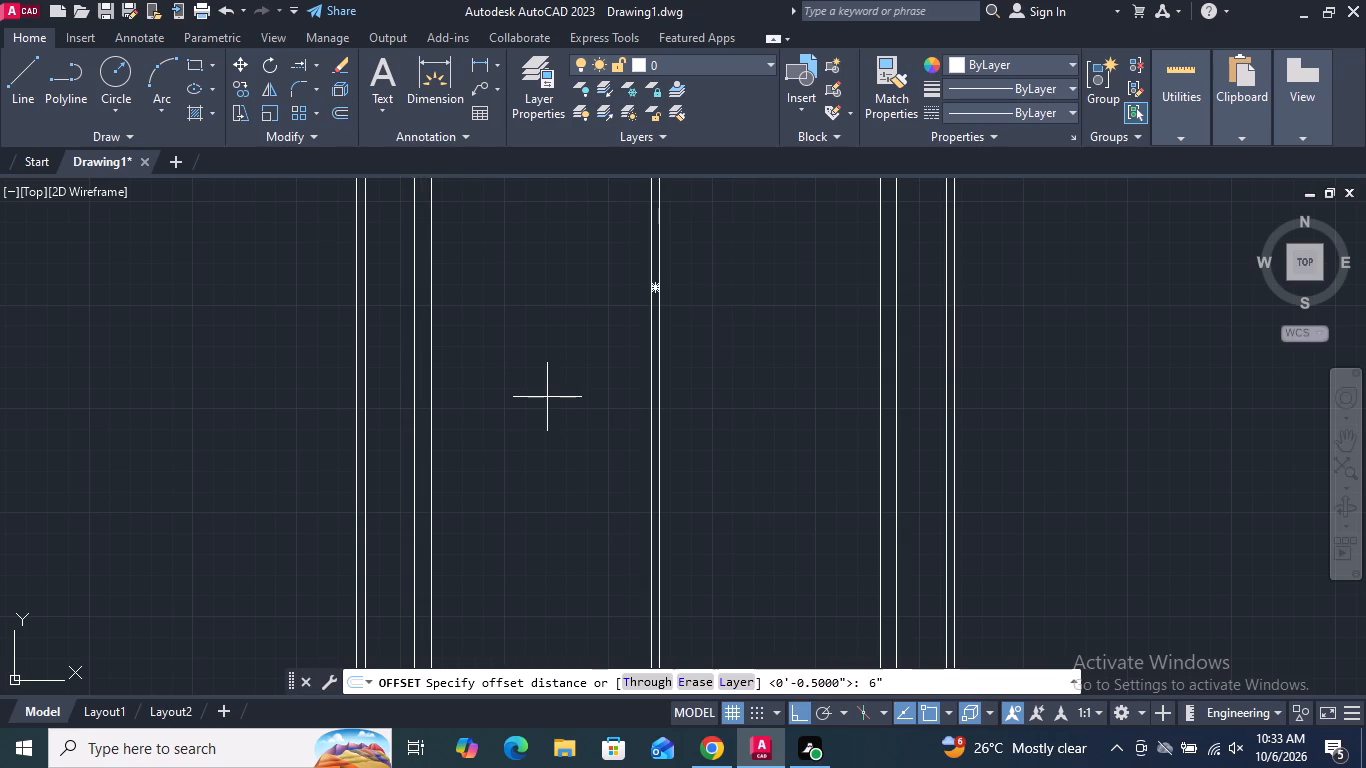
pyautogui.press('Return')
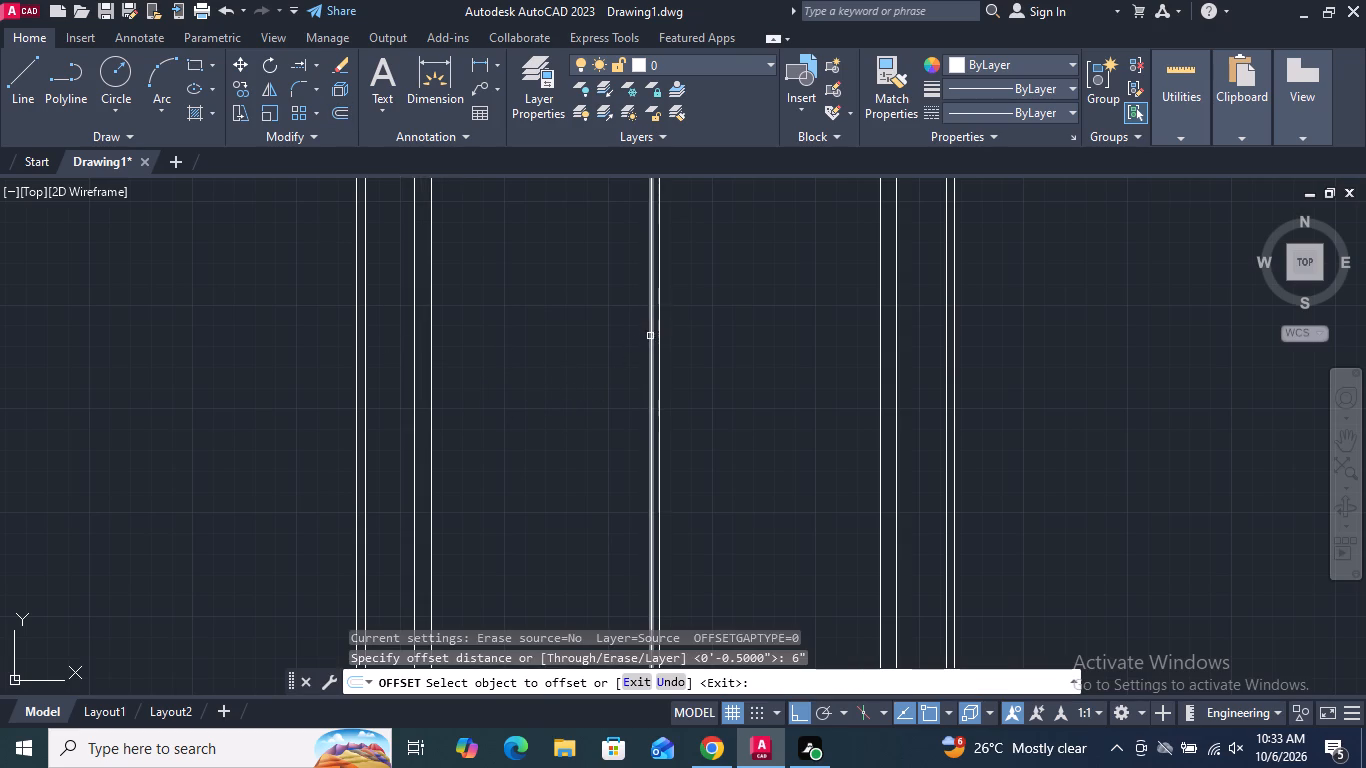
pyautogui.click(650, 336)
pyautogui.click(565, 347)
pyautogui.click(659, 344)
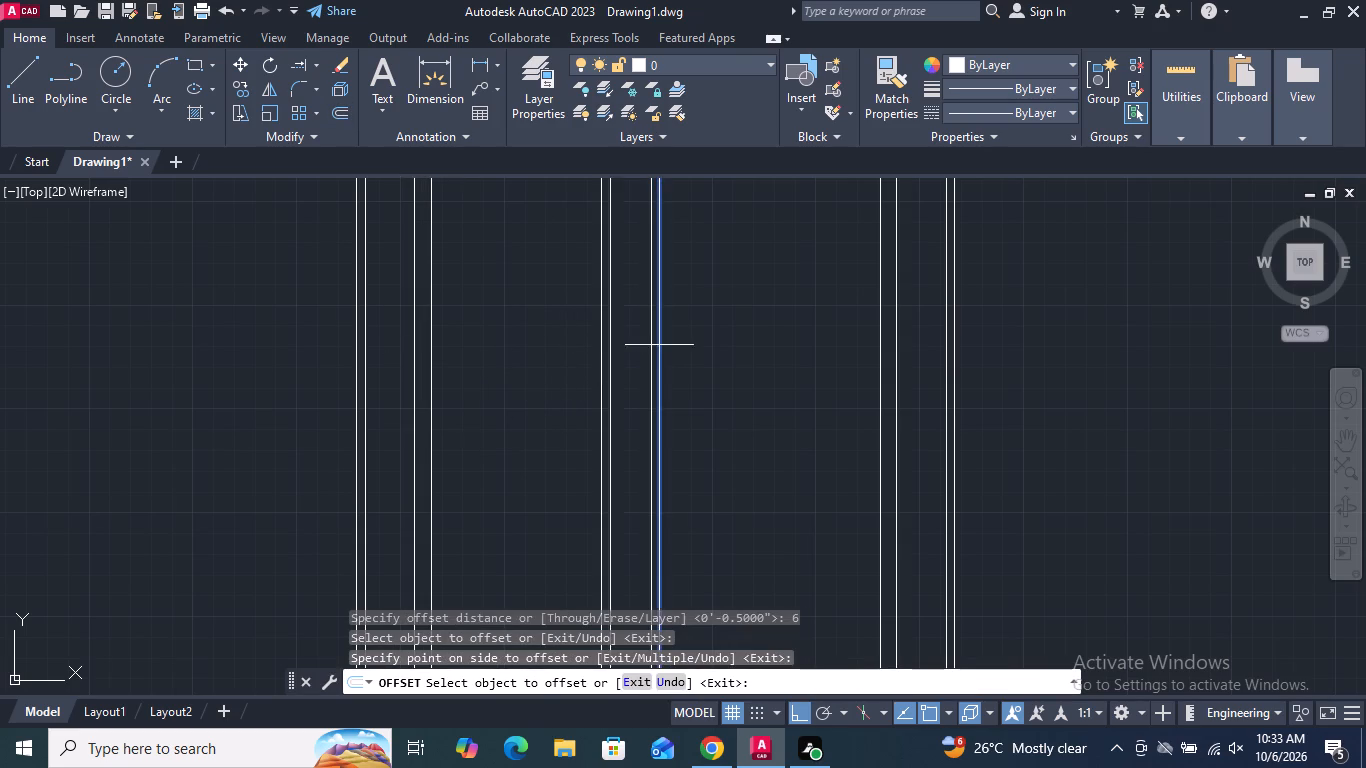
pyautogui.click(713, 344)
pyautogui.press('Return')
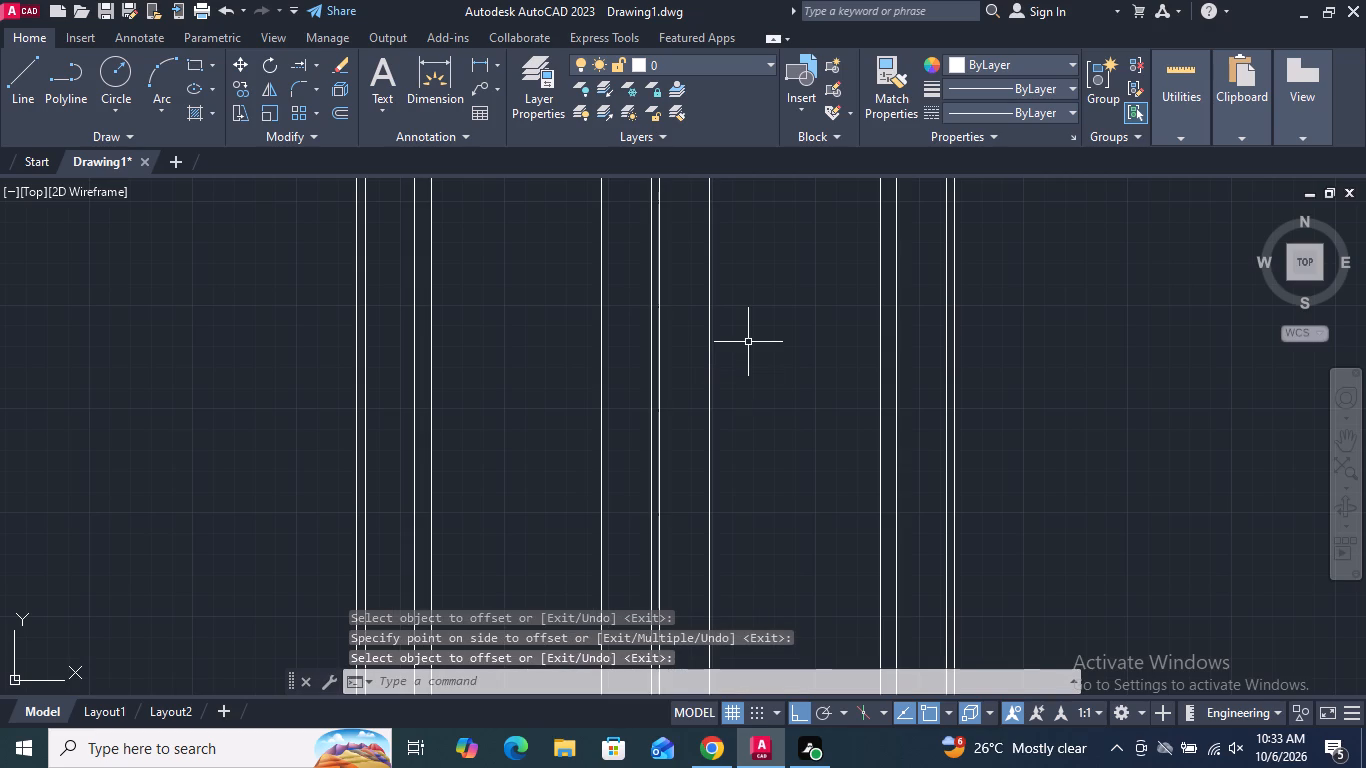
# Offset the two new stile lines 2" further outward from the door's centre.
pyautogui.press('Return')
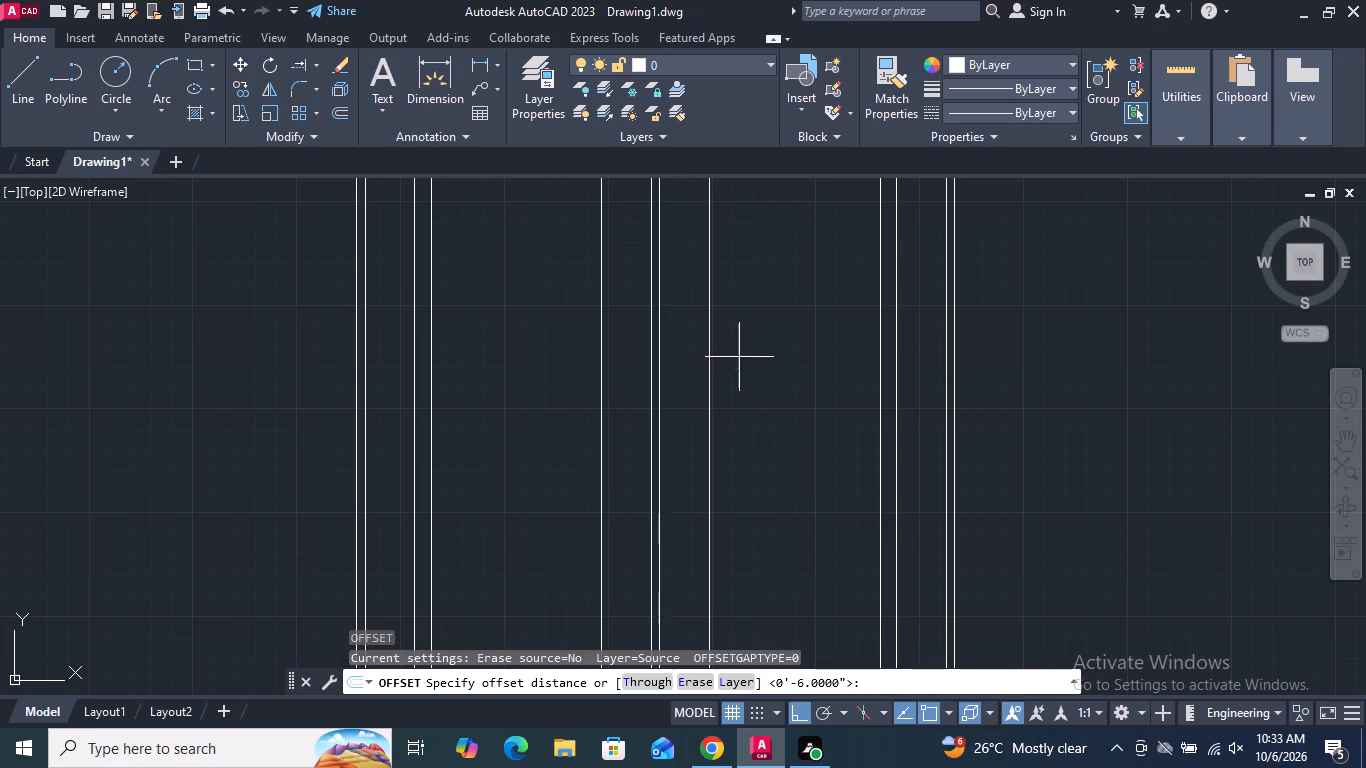
pyautogui.press('1')
pyautogui.press('BackSpace')
pyautogui.write('2"')
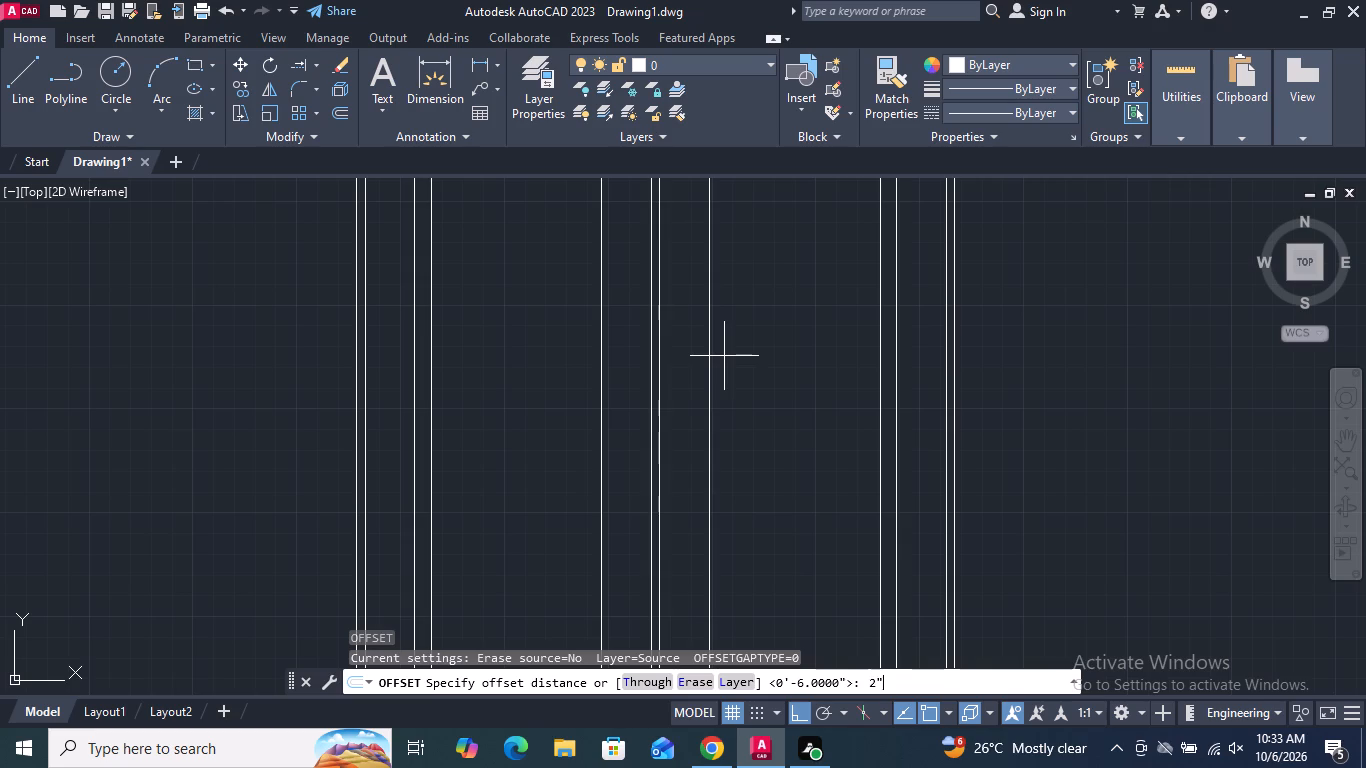
pyautogui.press('Return')
pyautogui.click(710, 373)
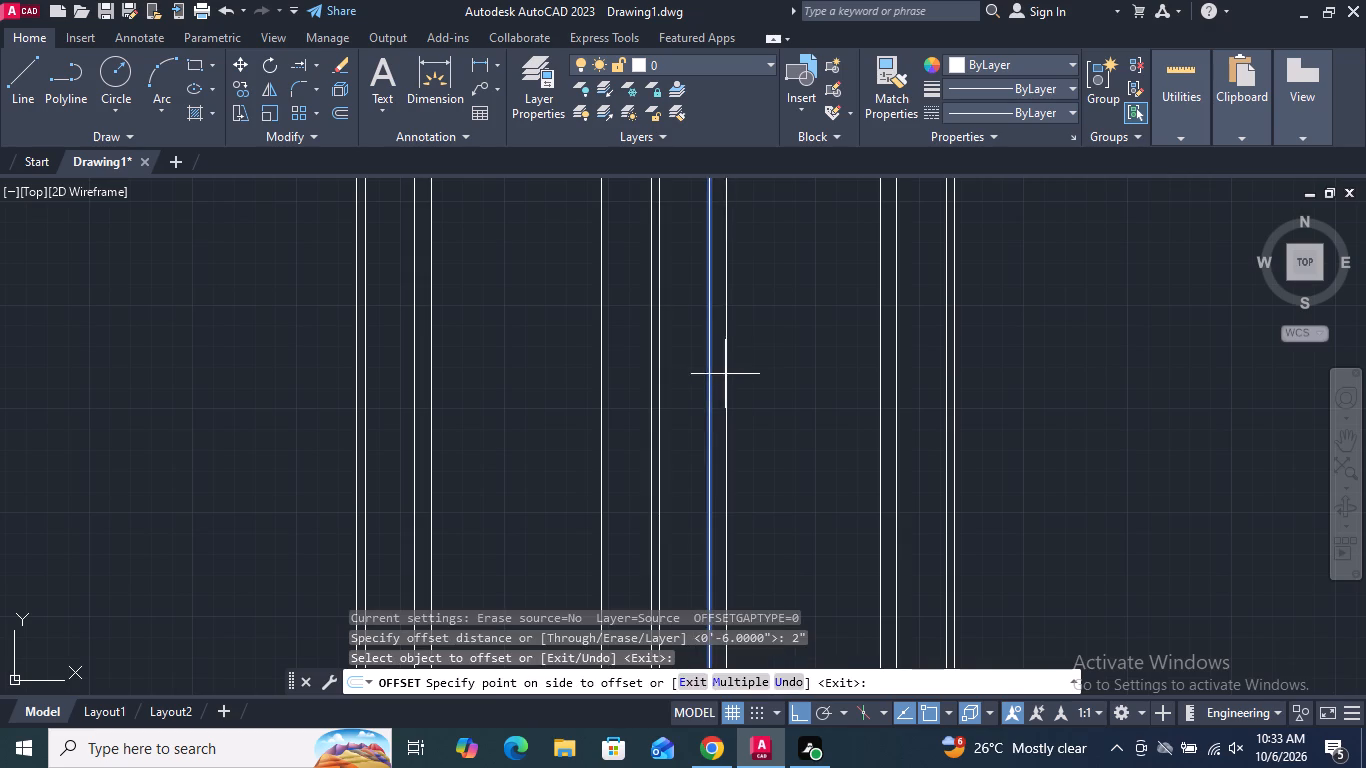
pyautogui.click(747, 374)
pyautogui.click(599, 417)
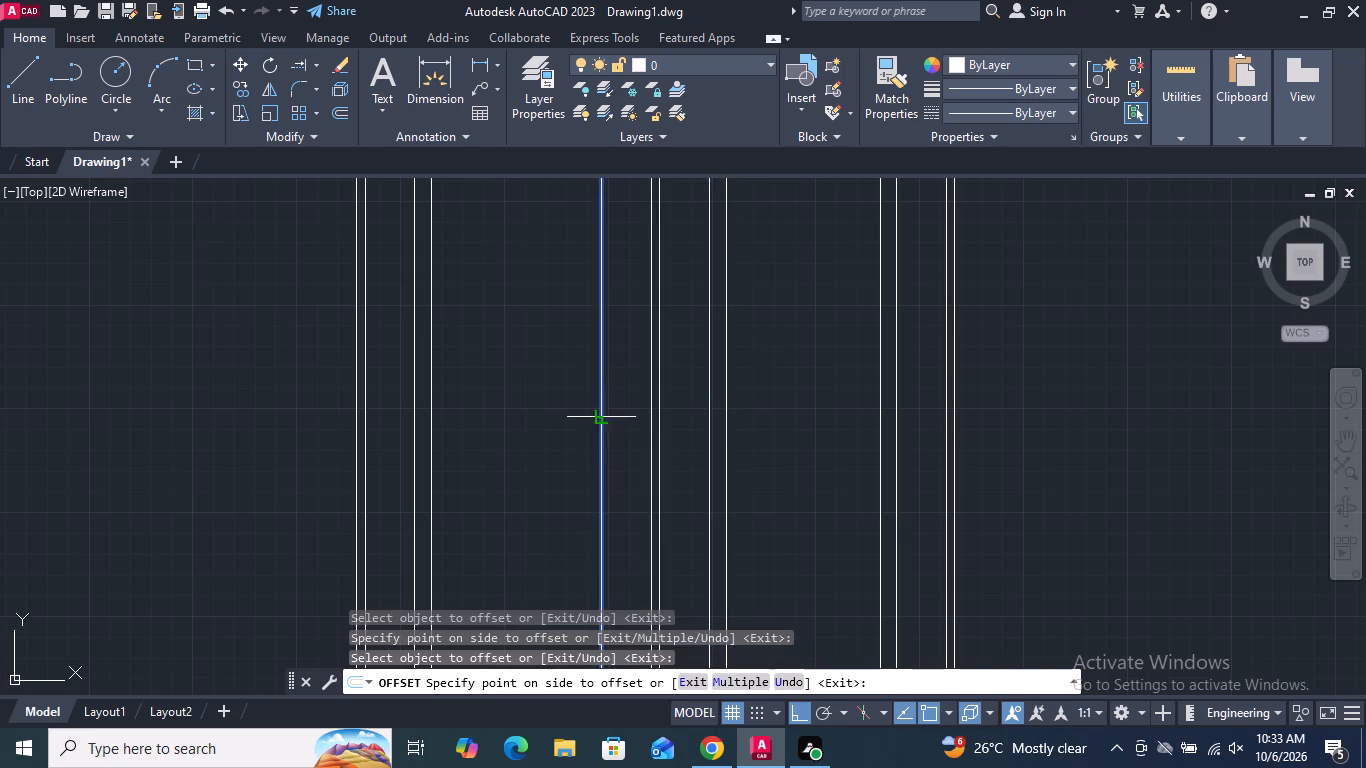
pyautogui.click(557, 431)
pyautogui.press('Return')
# Trim the tops of the left pair of stile lines where they overshoot the frame's inner arch.
pyautogui.scroll(-2, 571, 492)
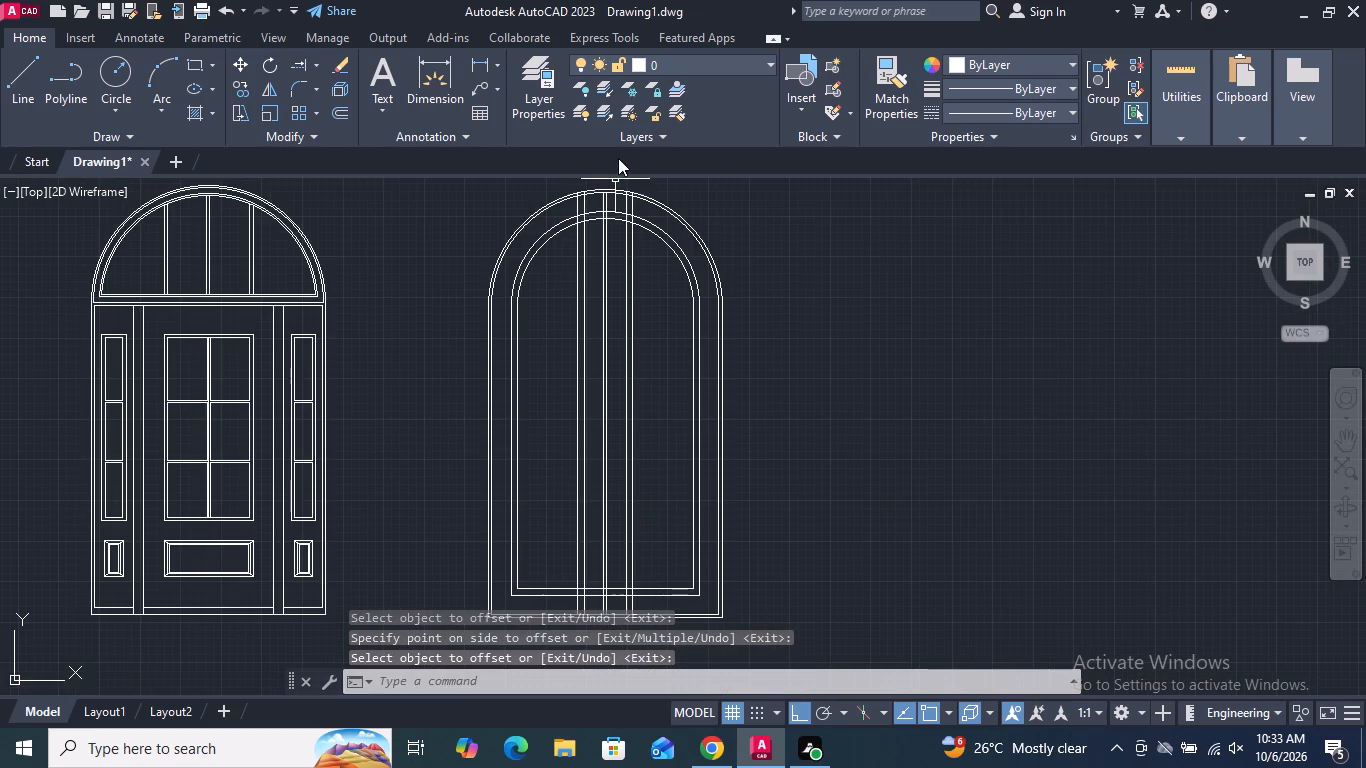
pyautogui.scroll(1, 618, 158)
pyautogui.moveTo(618, 234); pyautogui.dragTo(624, 407, button='middle')
pyautogui.scroll(2, 613, 362)
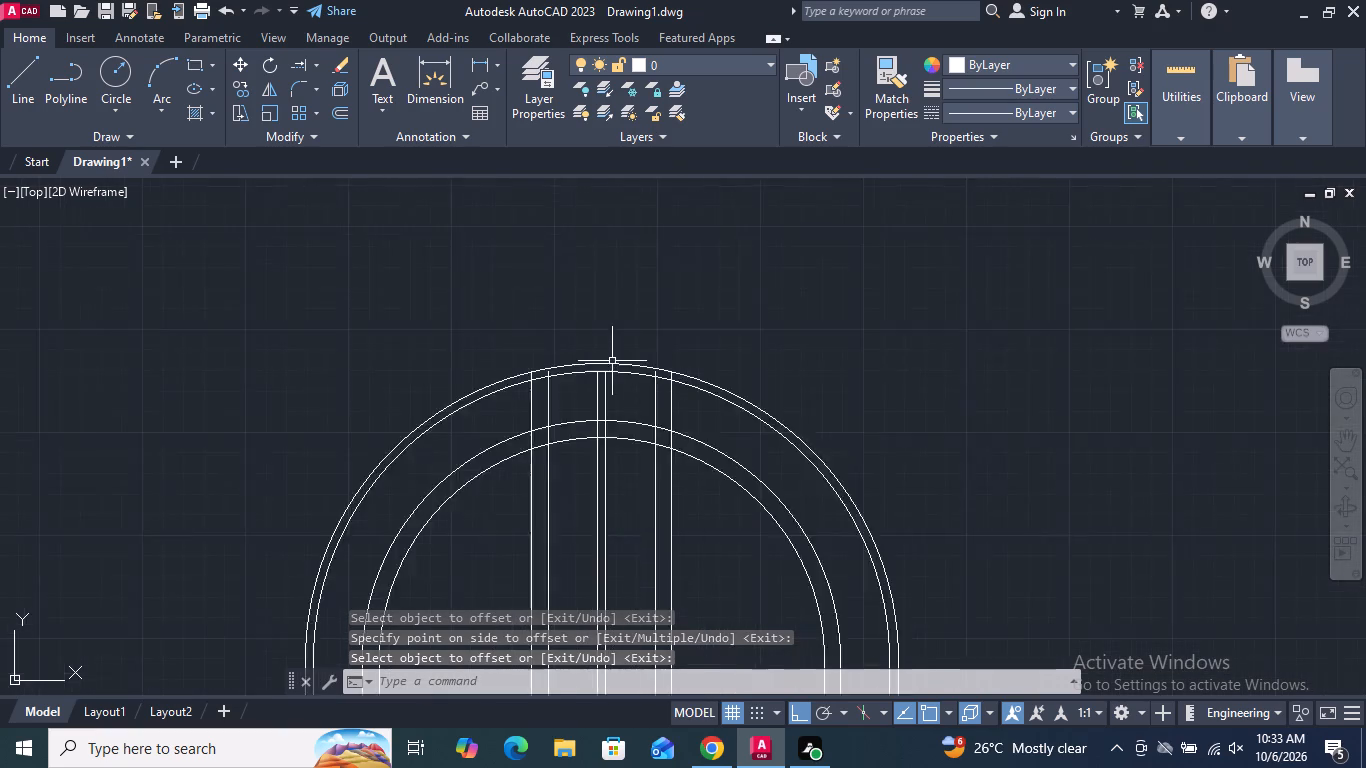
pyautogui.scroll(1, 612, 361)
pyautogui.click(315, 65)
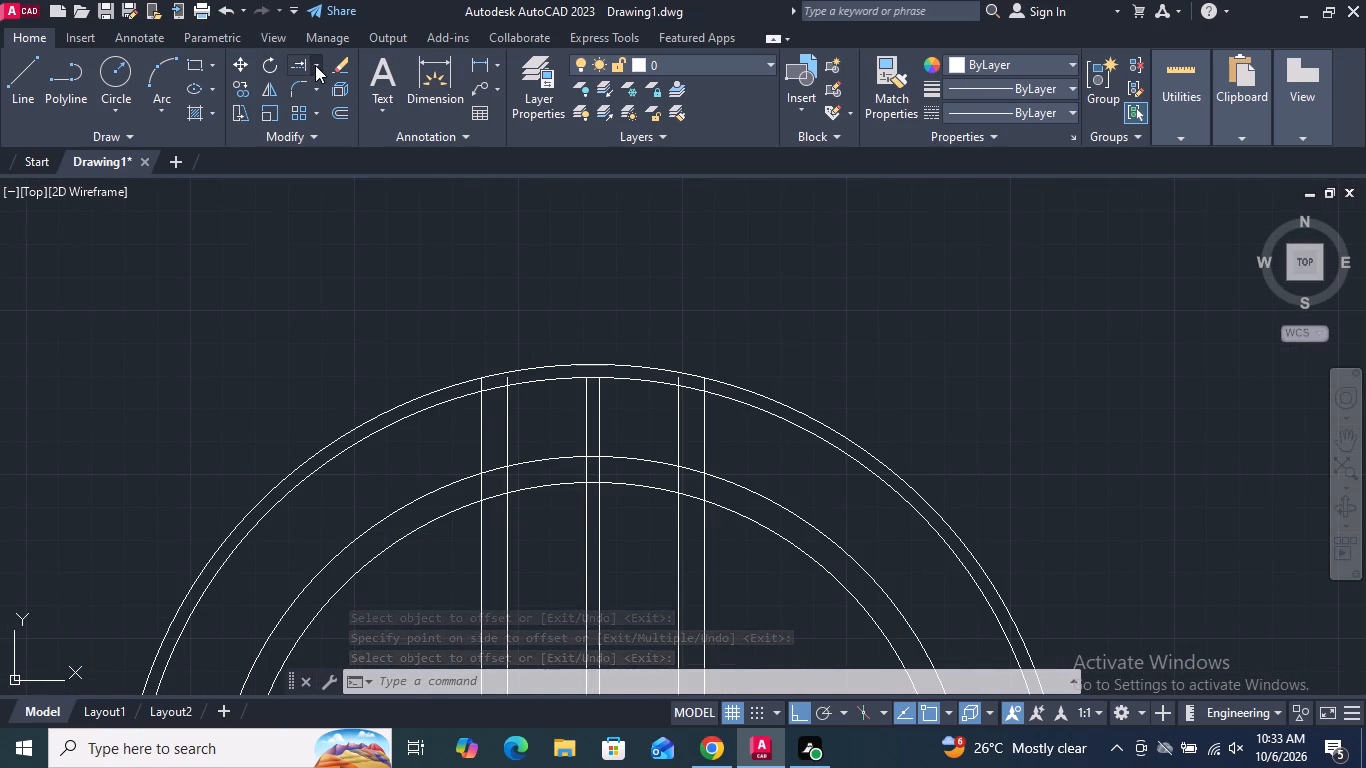
pyautogui.click(318, 93)
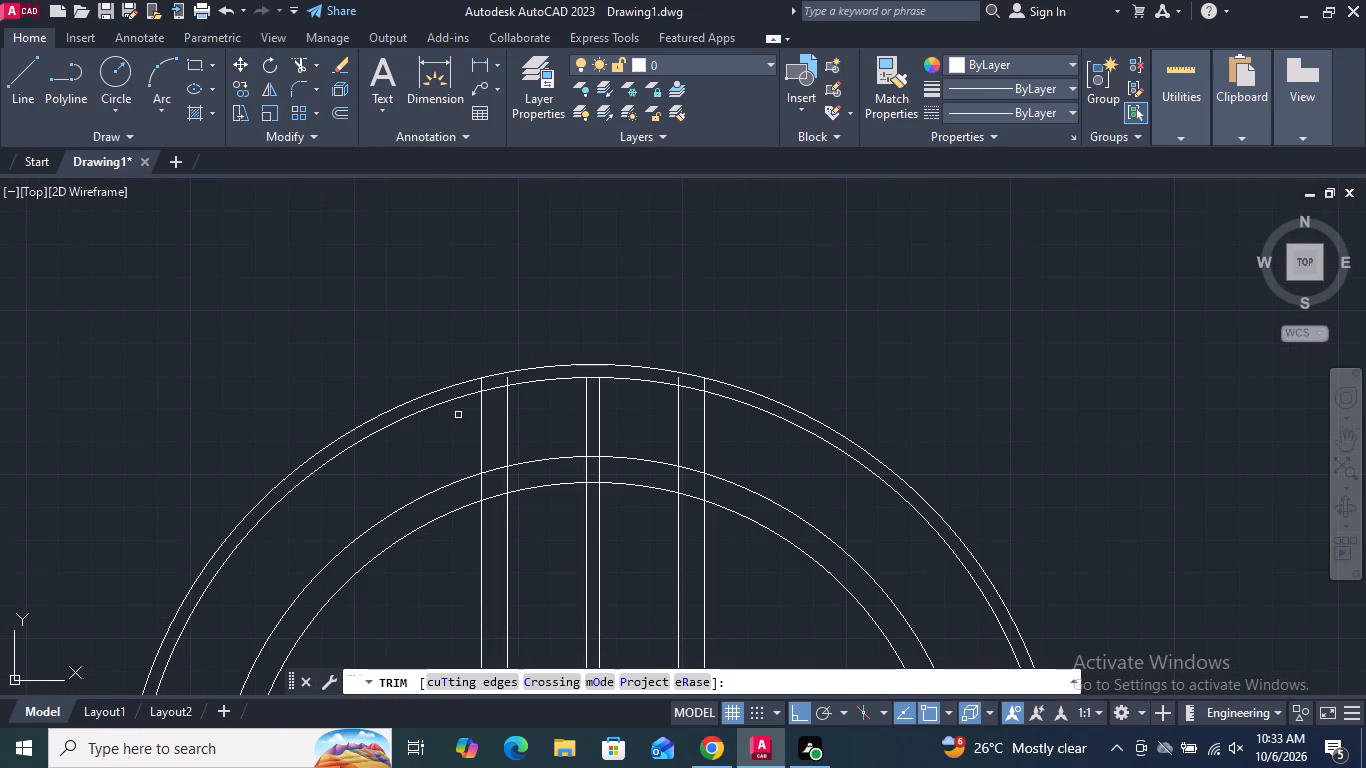
pyautogui.scroll(1, 486, 433)
pyautogui.scroll(3, 531, 320)
pyautogui.moveTo(509, 433); pyautogui.dragTo(468, 433)
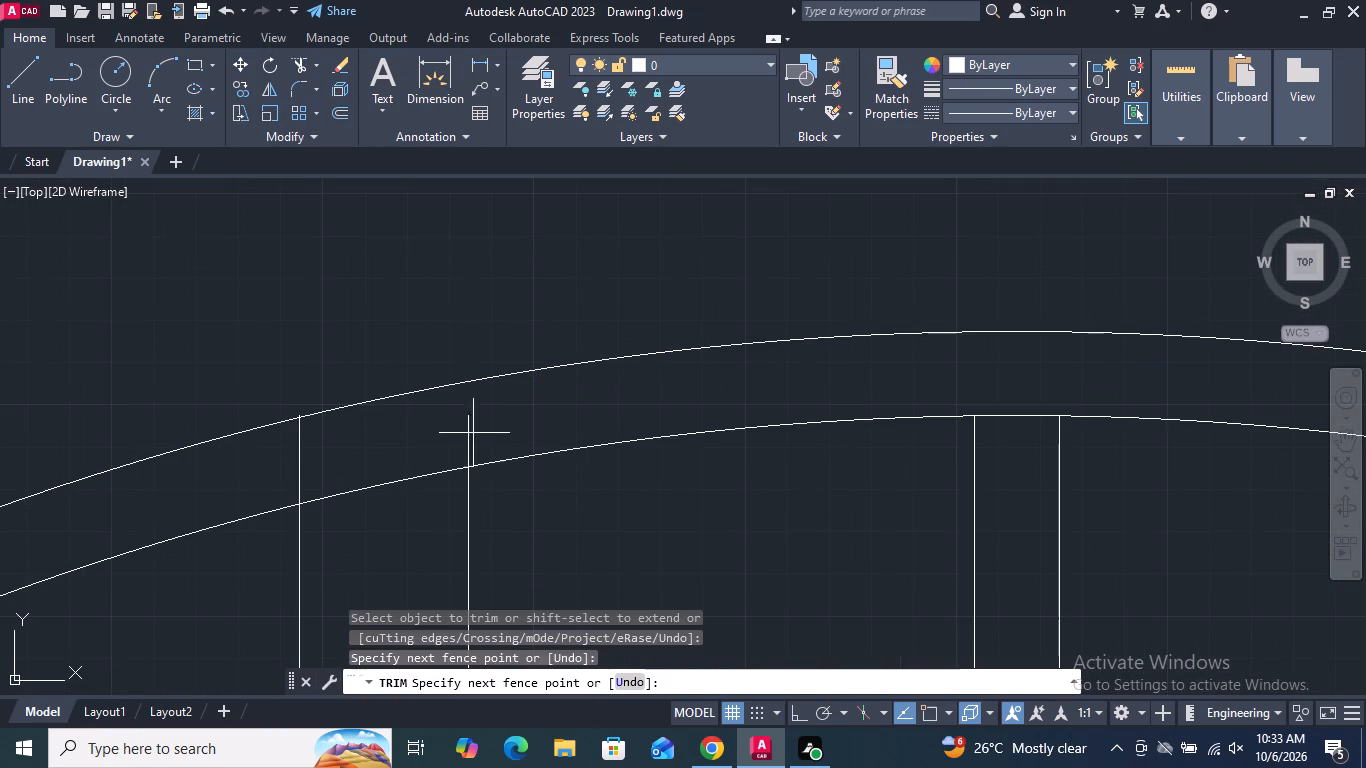
pyautogui.moveTo(468, 433); pyautogui.dragTo(296, 475)
pyautogui.scroll(-1, 296, 475)
pyautogui.scroll(3, 296, 448)
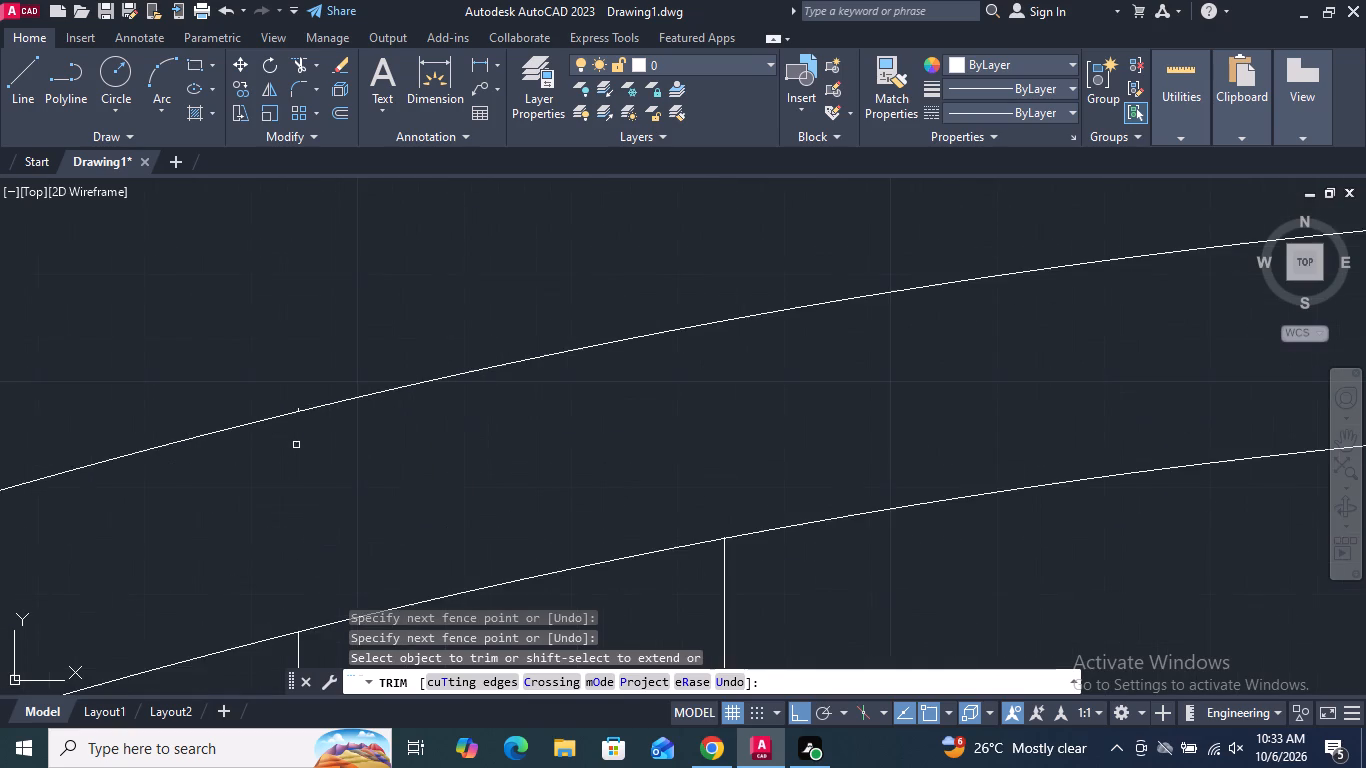
pyautogui.scroll(3, 296, 431)
pyautogui.scroll(3, 289, 329)
pyautogui.moveTo(325, 377); pyautogui.dragTo(306, 391)
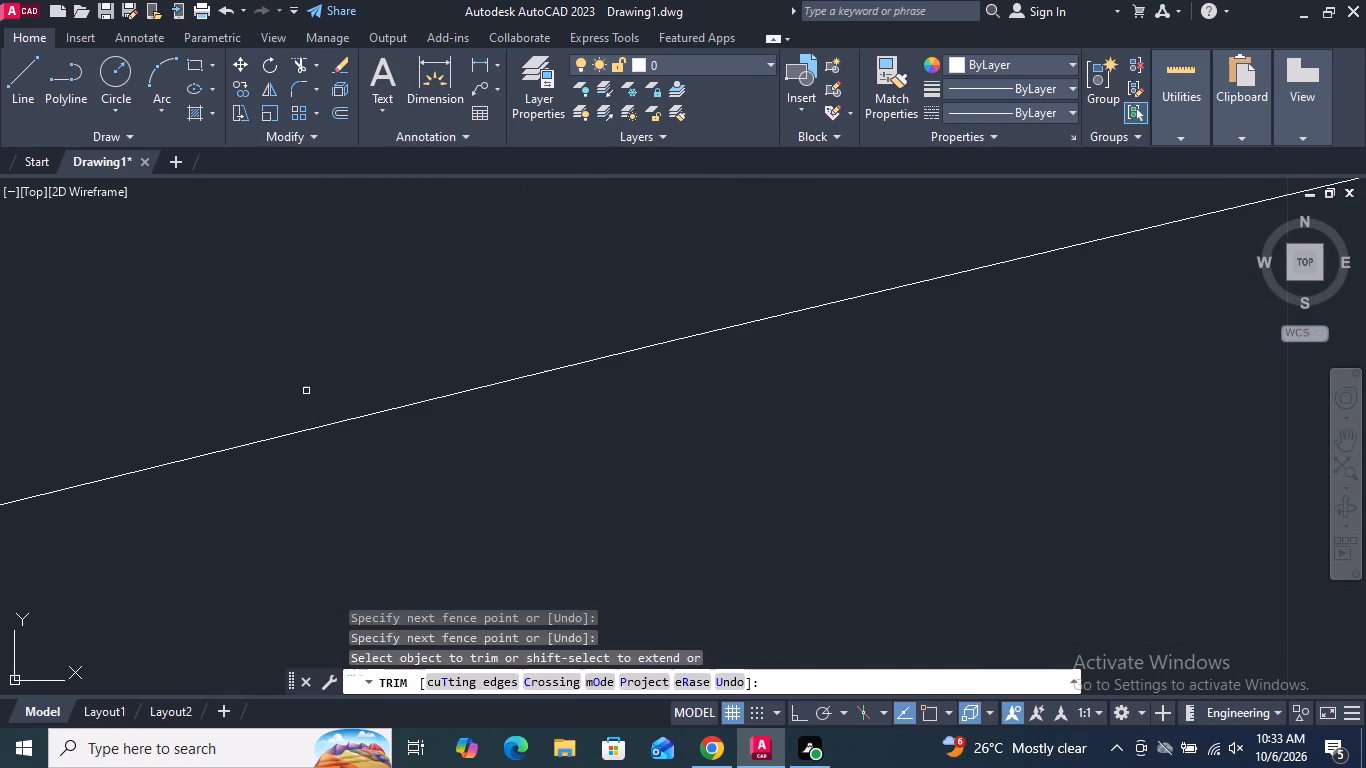
pyautogui.scroll(-11, 306, 391)
# Trim the tops of the right pair of stile lines where they overshoot the frame's inner arch.
pyautogui.scroll(2, 666, 413)
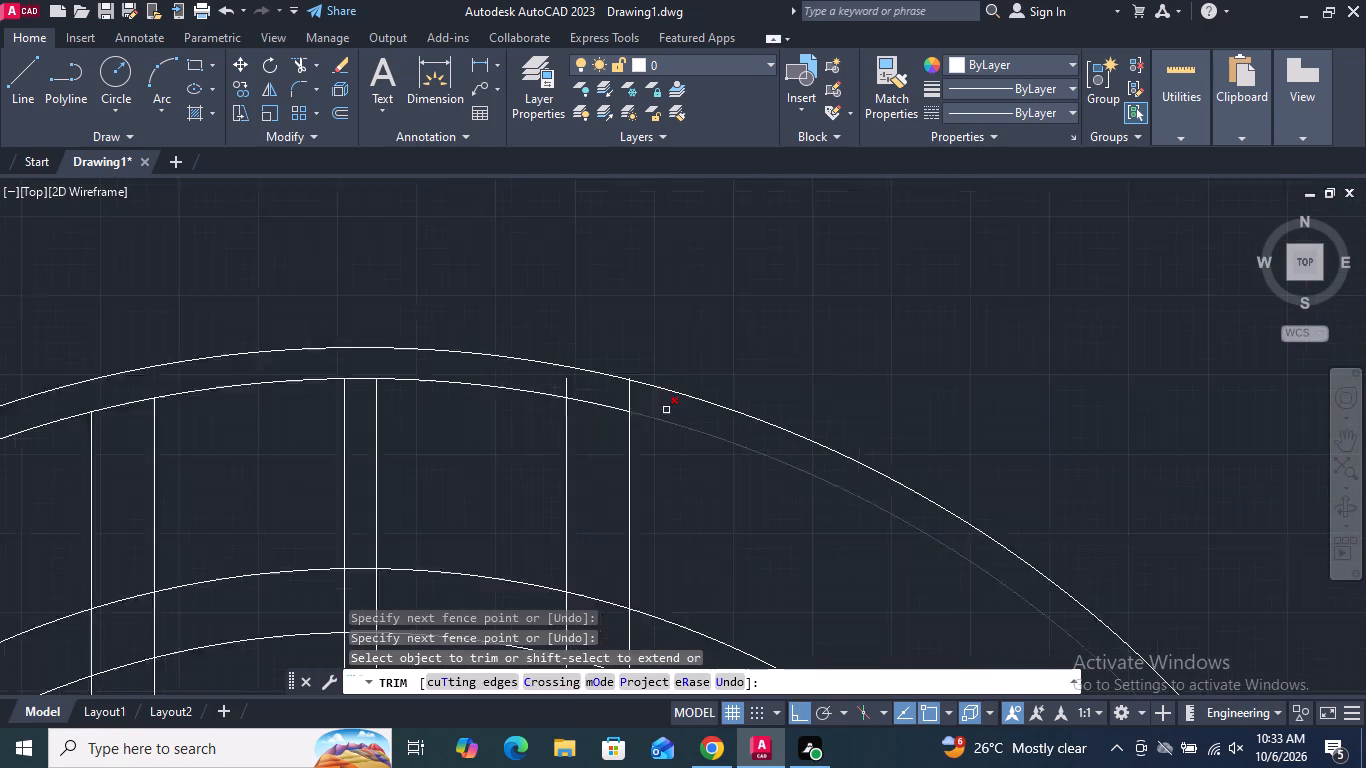
pyautogui.scroll(1, 666, 409)
pyautogui.scroll(3, 576, 309)
pyautogui.scroll(3, 558, 394)
pyautogui.scroll(3, 483, 435)
pyautogui.moveTo(506, 432); pyautogui.dragTo(419, 393)
pyautogui.scroll(-7, 552, 349)
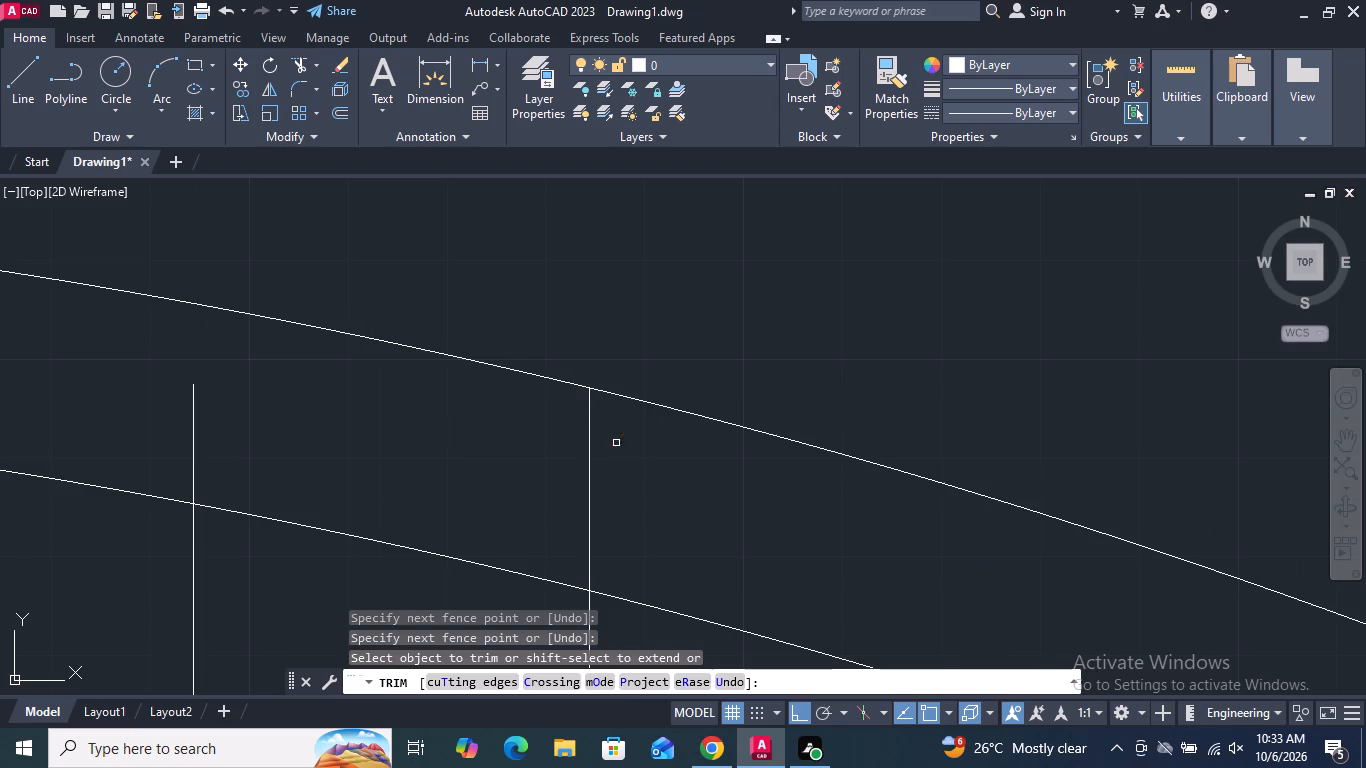
pyautogui.moveTo(624, 455); pyautogui.dragTo(140, 431)
pyautogui.scroll(-4, 788, 311)
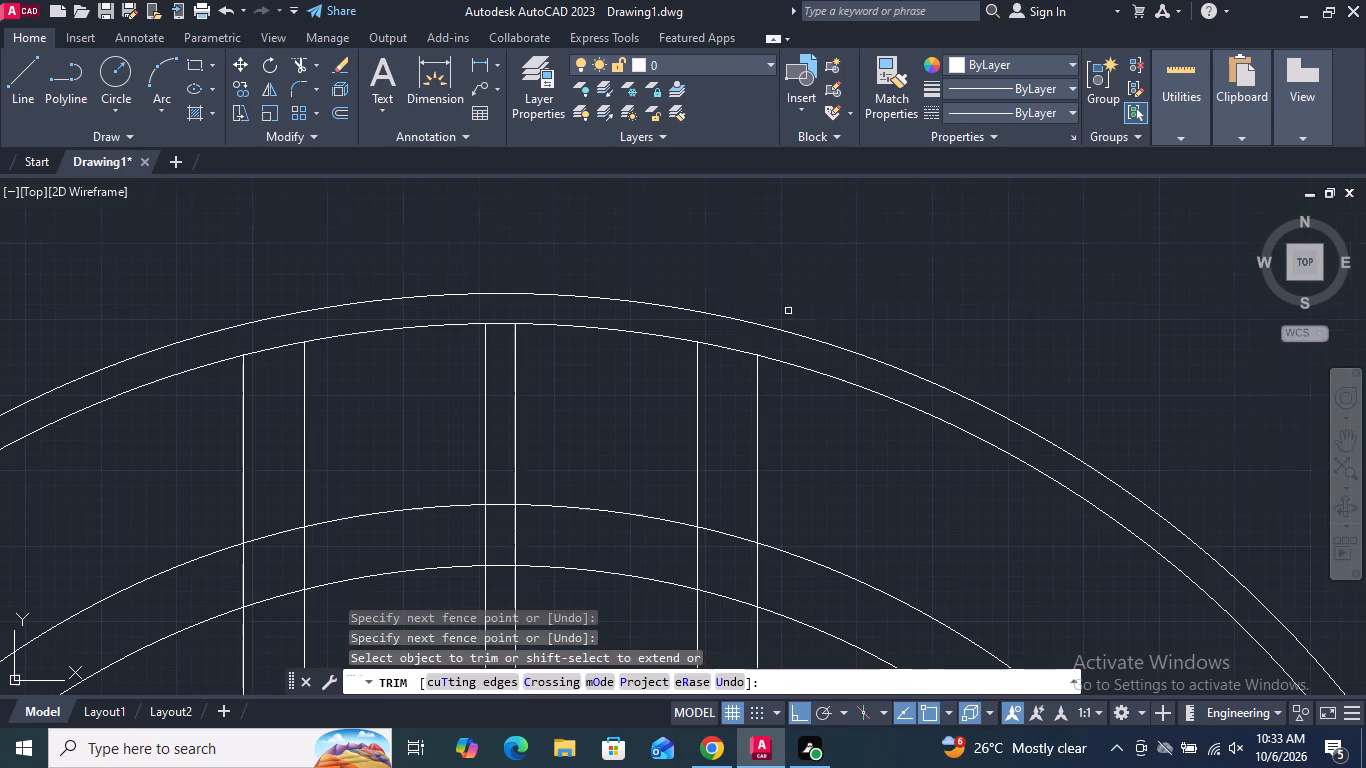
# Trim both pairs of stile lines between the frame's inner arch and the outer inset arch.
pyautogui.moveTo(814, 503); pyautogui.dragTo(648, 464)
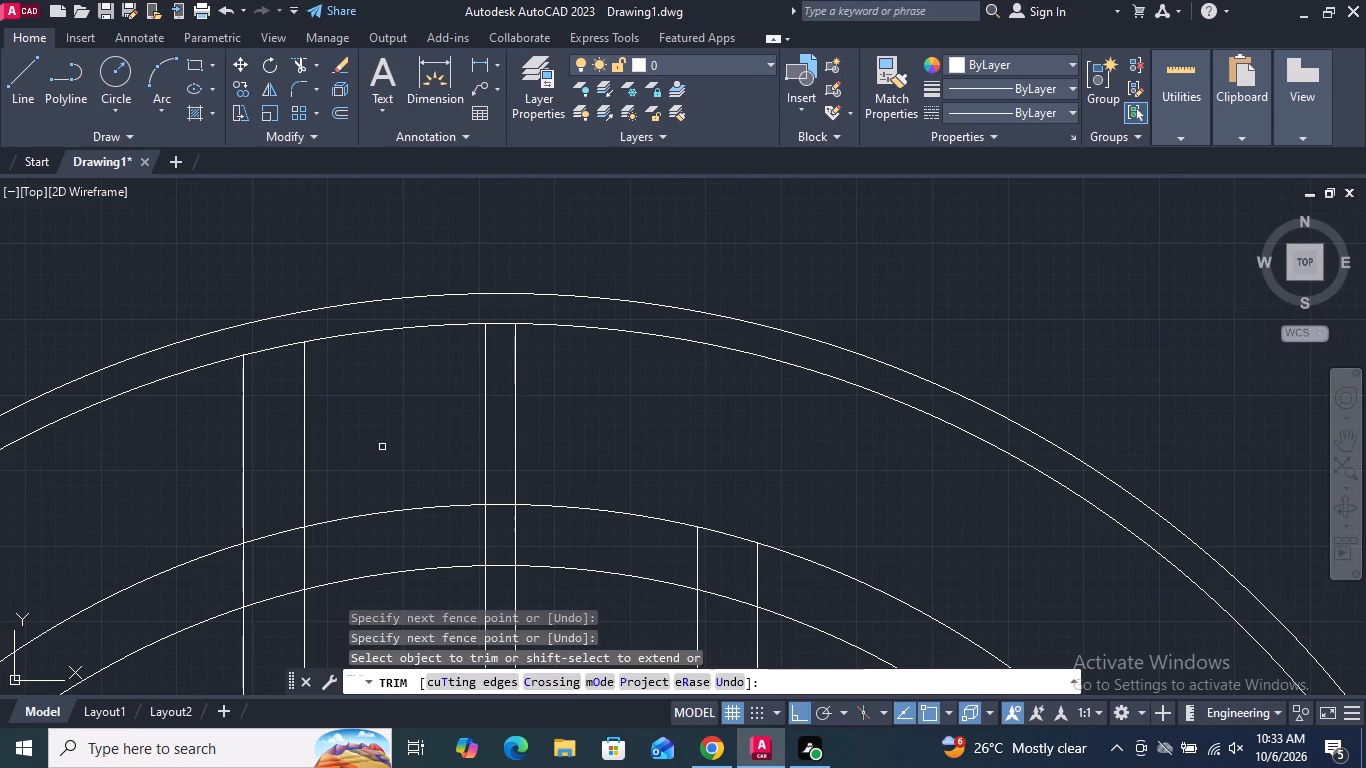
pyautogui.moveTo(377, 444); pyautogui.dragTo(174, 477)
# Trim away both inset arches between the two inner stile lines, including the short pieces between the centre lines.
pyautogui.scroll(-3, 526, 293)
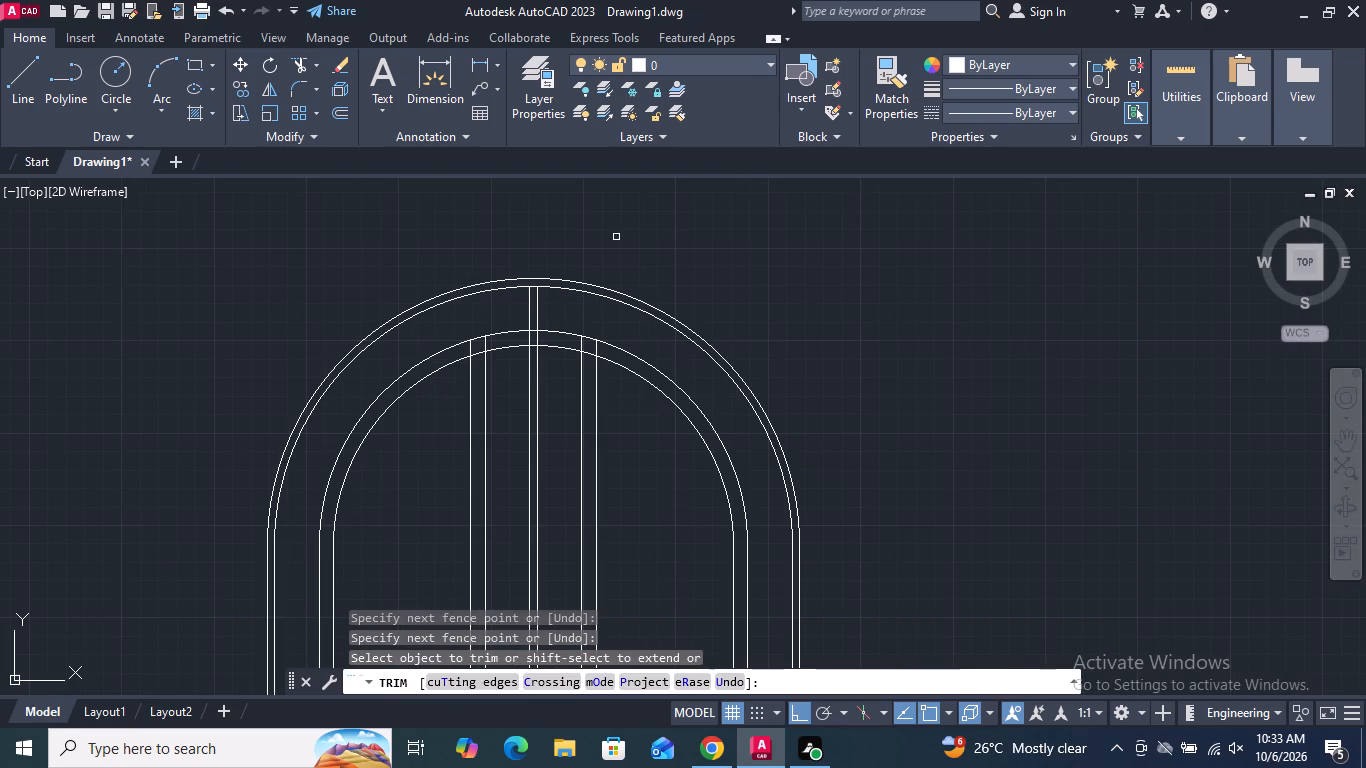
pyautogui.moveTo(507, 316); pyautogui.dragTo(507, 372)
pyautogui.moveTo(564, 322); pyautogui.dragTo(567, 352)
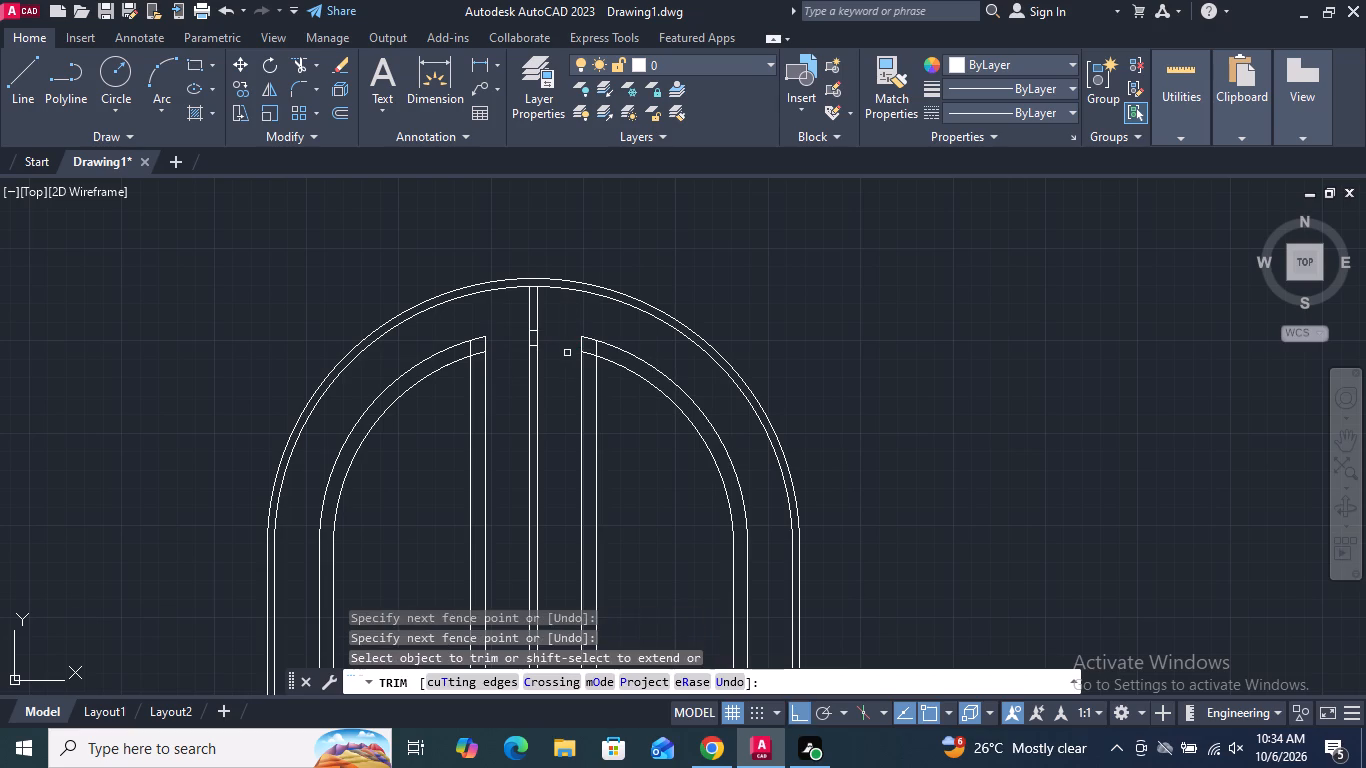
pyautogui.scroll(3, 543, 335)
pyautogui.moveTo(500, 307); pyautogui.dragTo(500, 392)
# Trim the overlapping stile and inner inset arch stubs at the top inner corners of both door leaves.
pyautogui.scroll(-1, 582, 315)
pyautogui.scroll(2, 688, 357)
pyautogui.moveTo(693, 382); pyautogui.dragTo(691, 382)
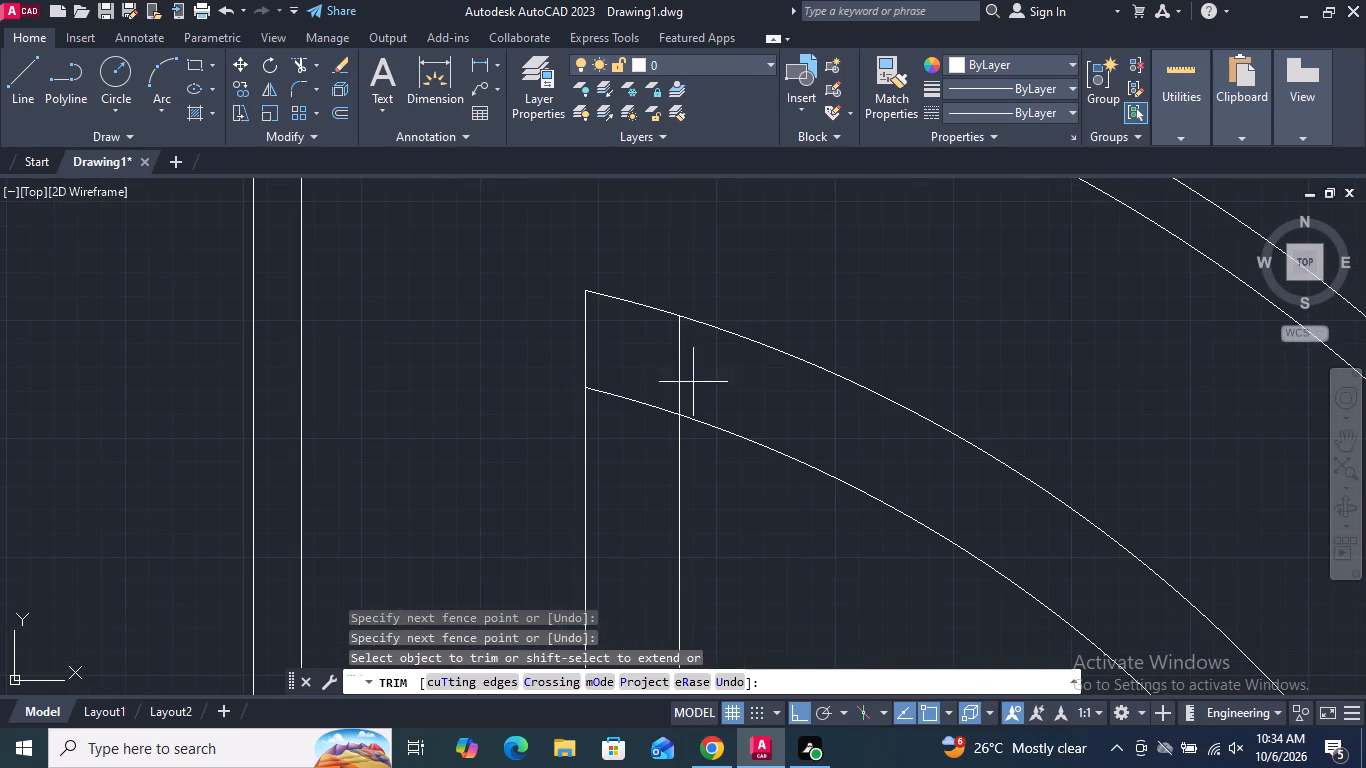
pyautogui.moveTo(691, 382); pyautogui.dragTo(616, 412)
pyautogui.scroll(-3, 703, 278)
pyautogui.scroll(4, 510, 289)
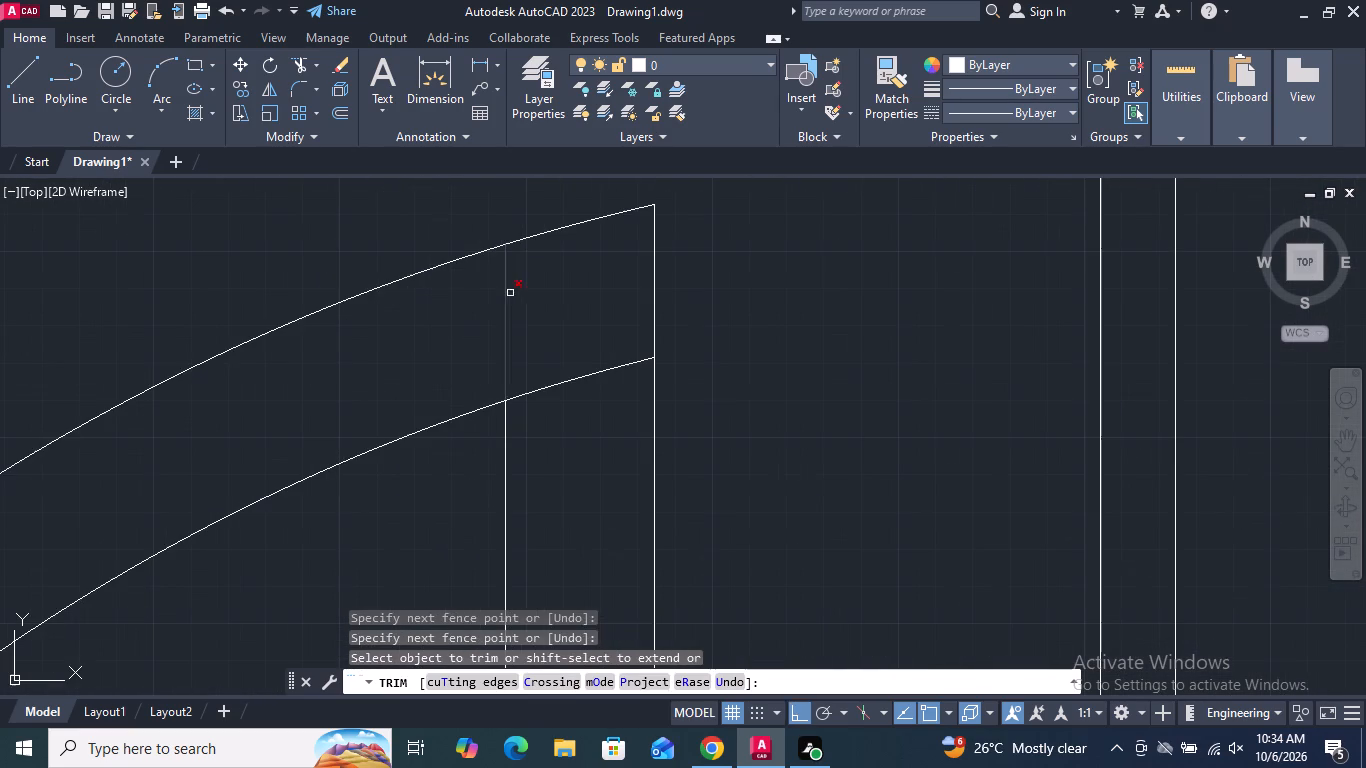
pyautogui.moveTo(485, 312); pyautogui.dragTo(599, 397)
# Try to trim the left pair of stile lines at the bottom of the arched door.
pyautogui.scroll(-6, 593, 323)
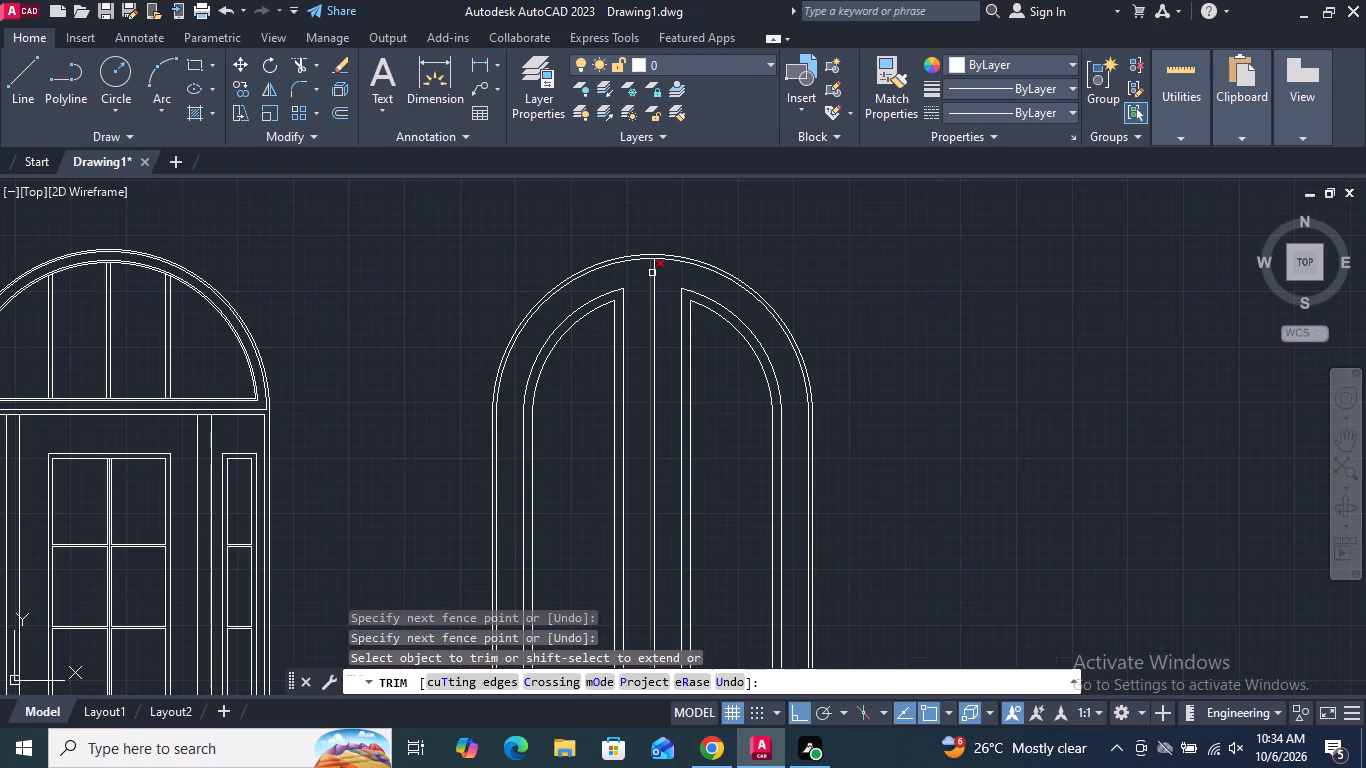
pyautogui.scroll(-2, 822, 235)
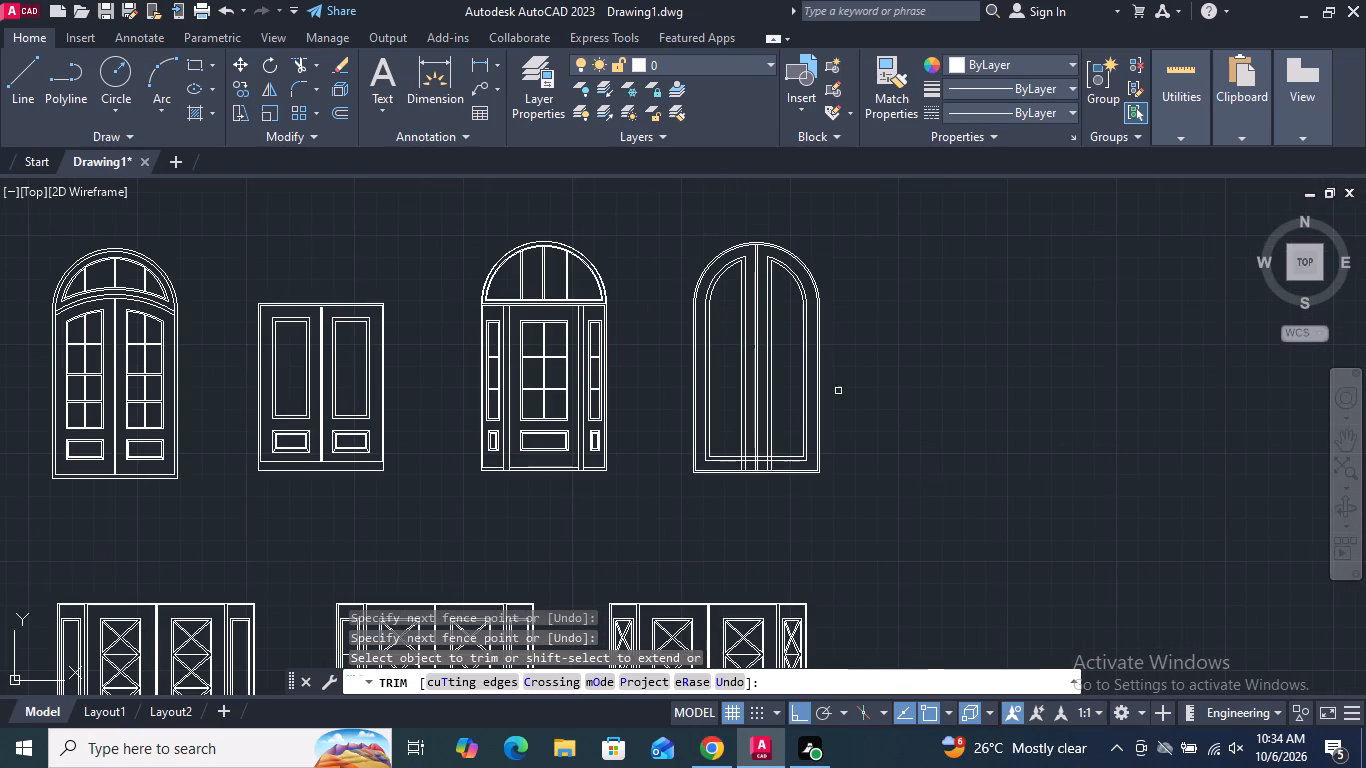
pyautogui.scroll(3, 752, 488)
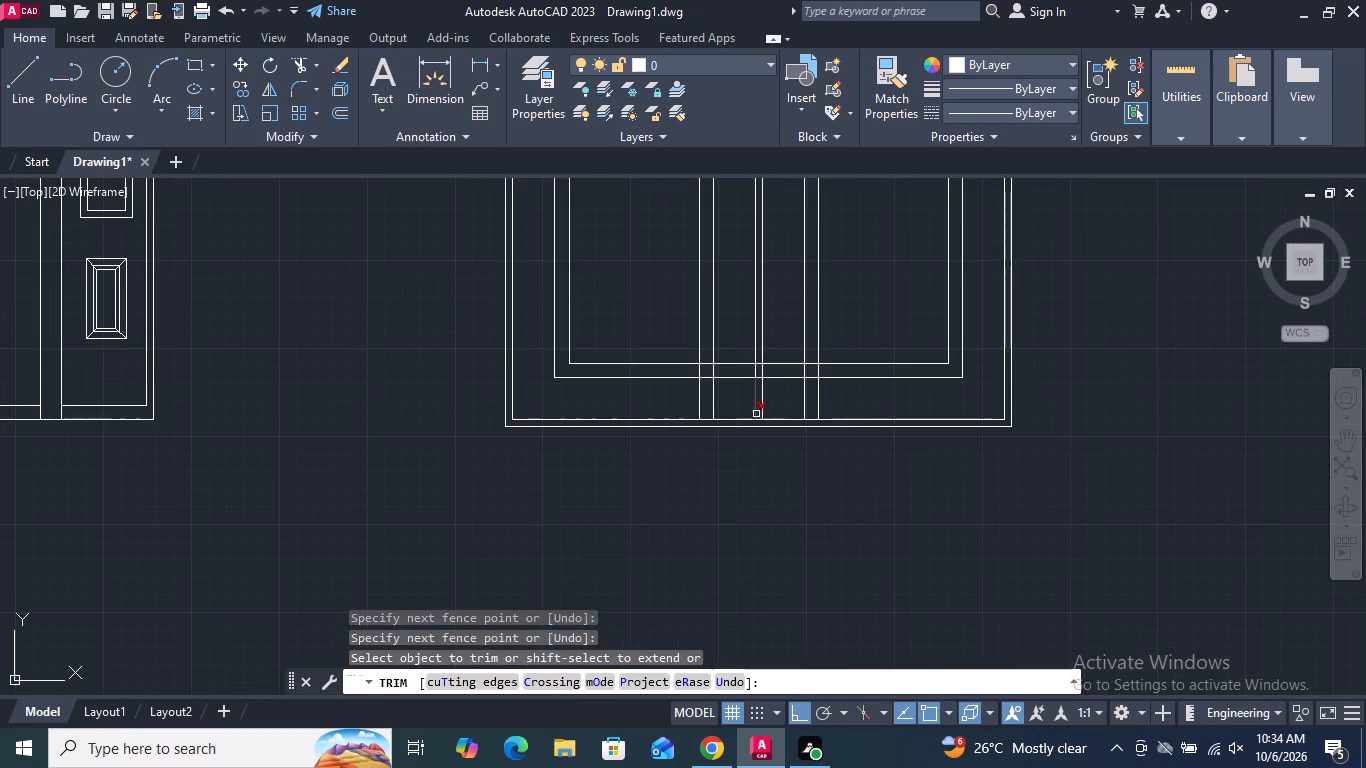
pyautogui.scroll(4, 726, 414)
pyautogui.moveTo(734, 383); pyautogui.dragTo(336, 368)
pyautogui.scroll(-4, 342, 371)
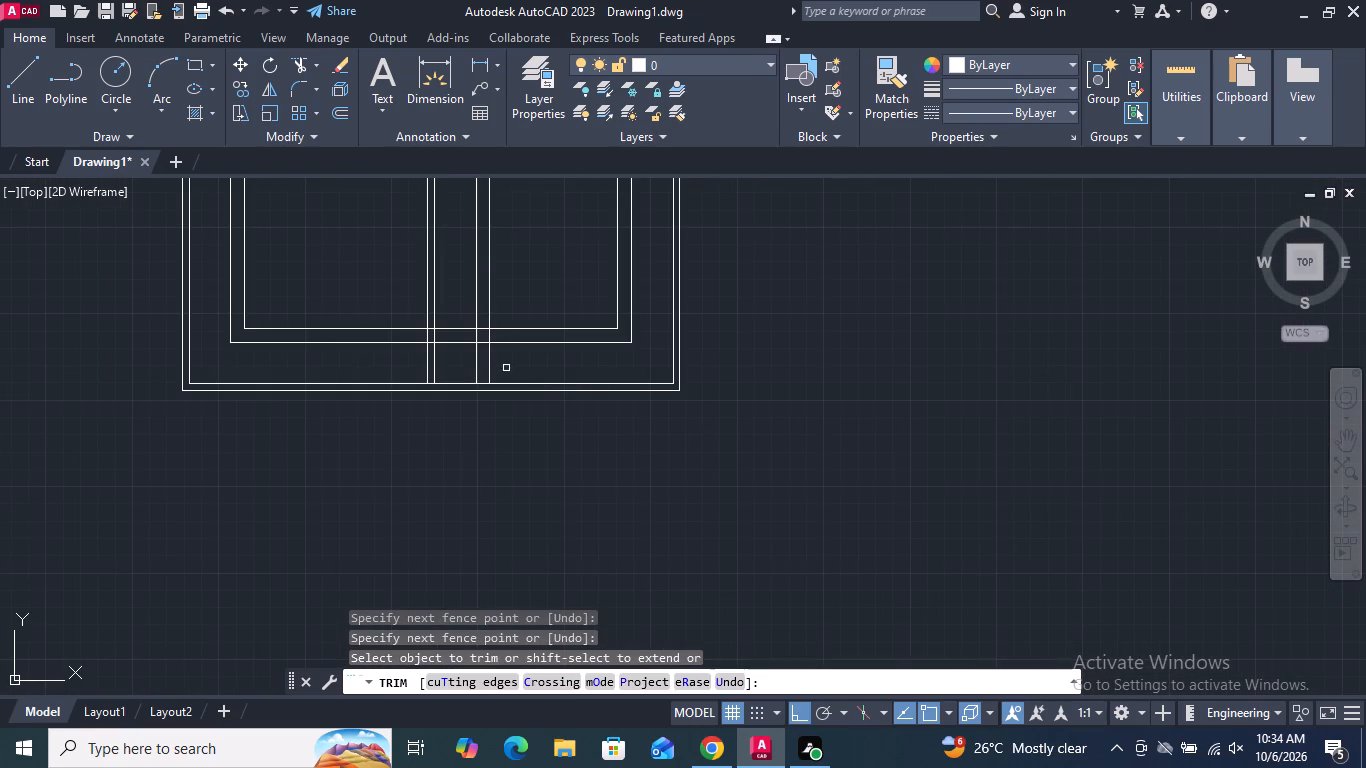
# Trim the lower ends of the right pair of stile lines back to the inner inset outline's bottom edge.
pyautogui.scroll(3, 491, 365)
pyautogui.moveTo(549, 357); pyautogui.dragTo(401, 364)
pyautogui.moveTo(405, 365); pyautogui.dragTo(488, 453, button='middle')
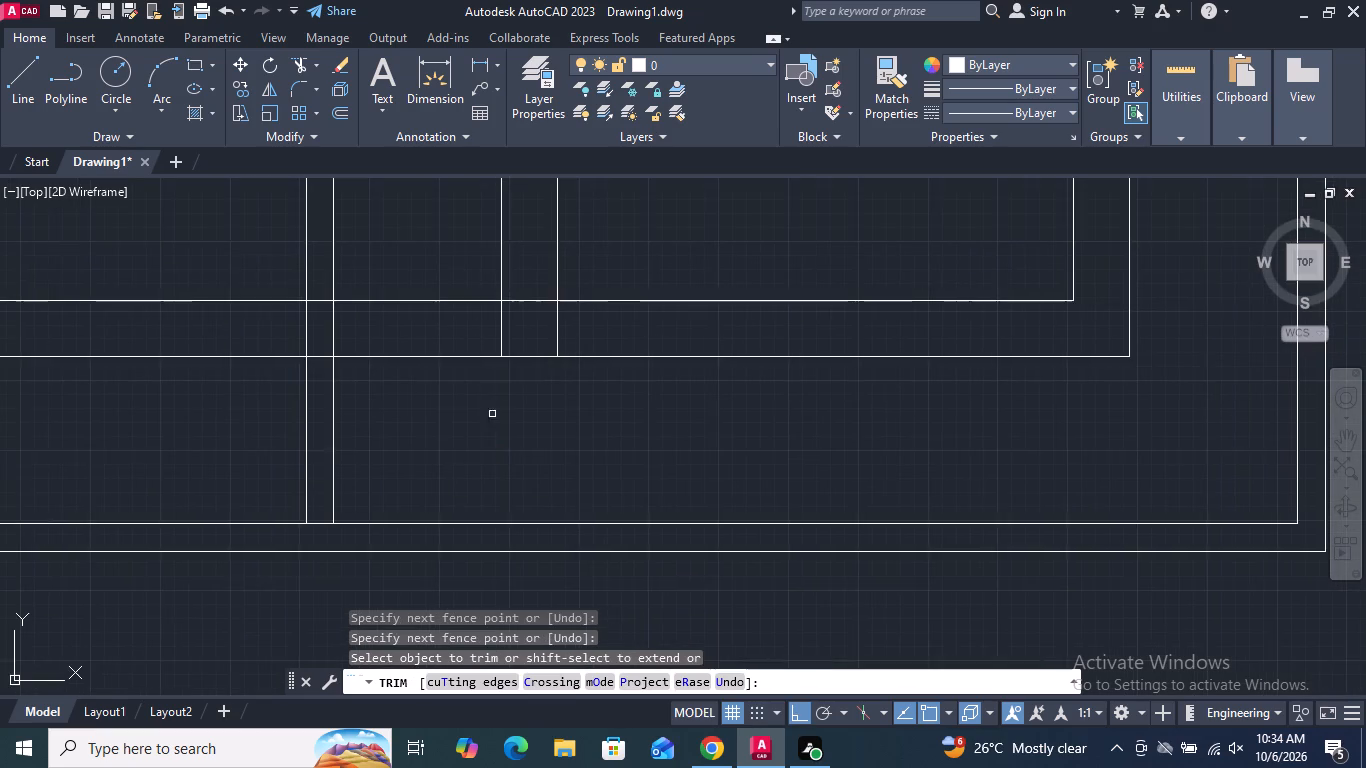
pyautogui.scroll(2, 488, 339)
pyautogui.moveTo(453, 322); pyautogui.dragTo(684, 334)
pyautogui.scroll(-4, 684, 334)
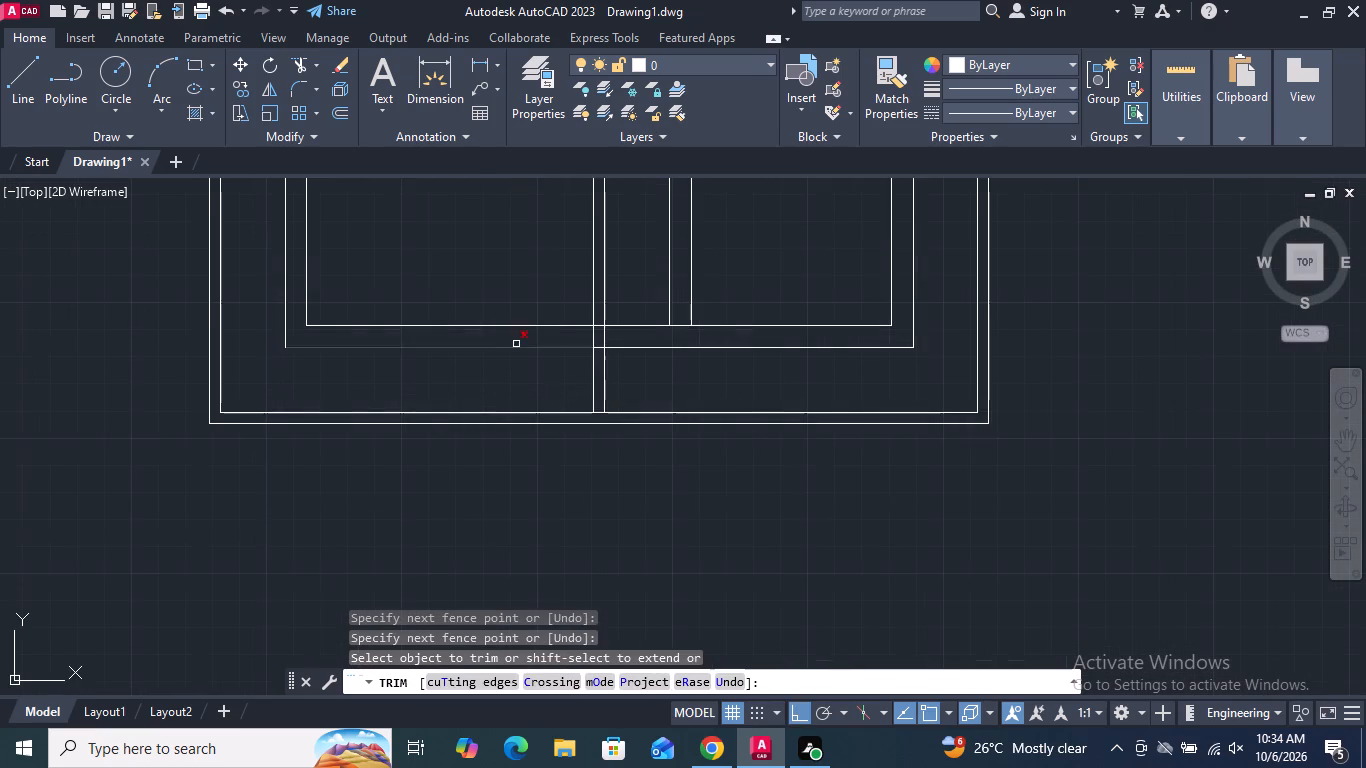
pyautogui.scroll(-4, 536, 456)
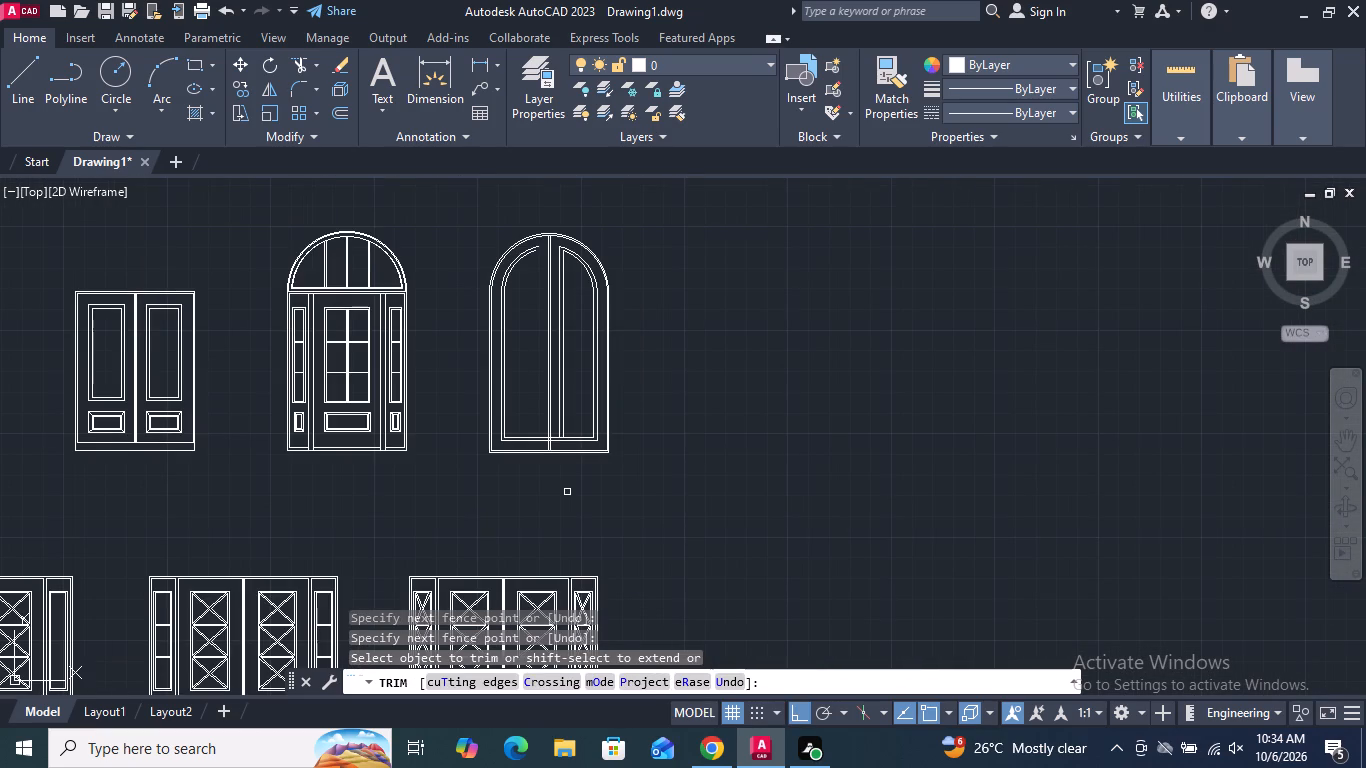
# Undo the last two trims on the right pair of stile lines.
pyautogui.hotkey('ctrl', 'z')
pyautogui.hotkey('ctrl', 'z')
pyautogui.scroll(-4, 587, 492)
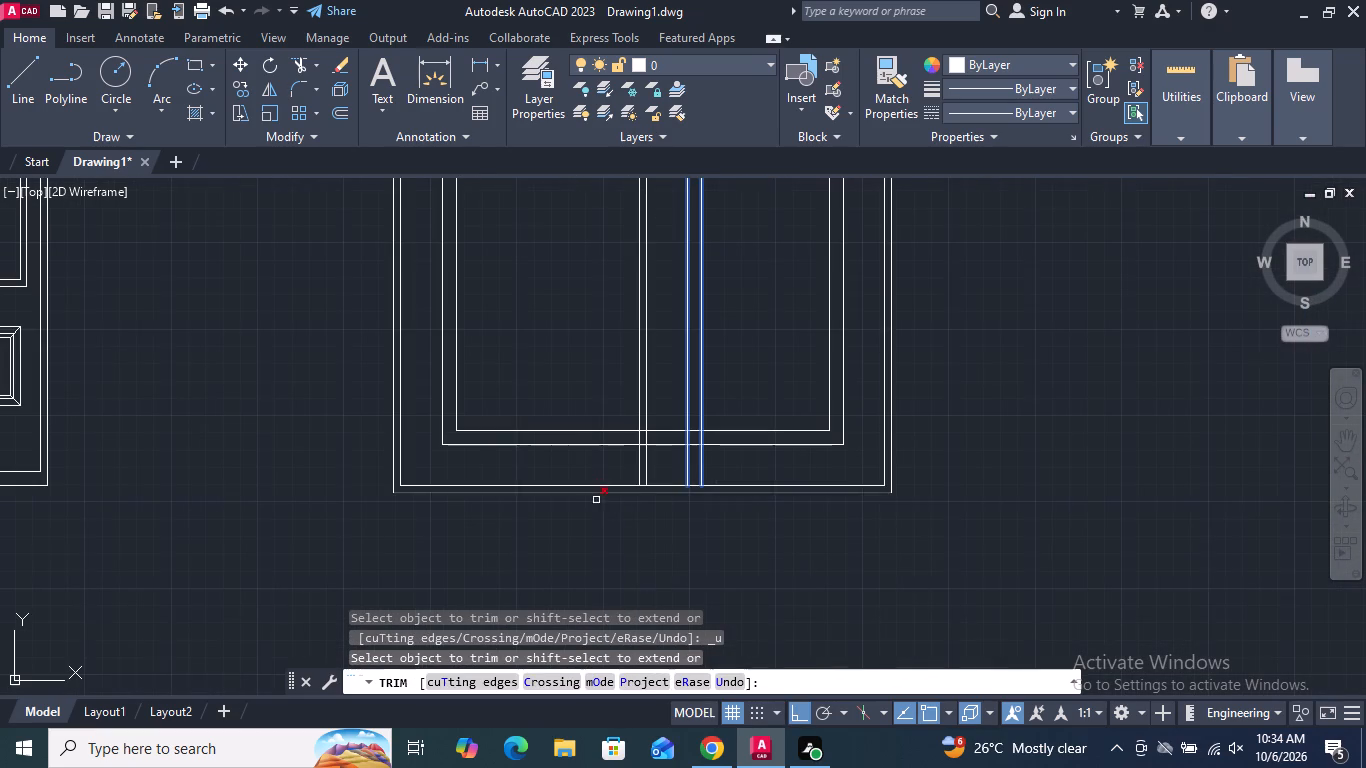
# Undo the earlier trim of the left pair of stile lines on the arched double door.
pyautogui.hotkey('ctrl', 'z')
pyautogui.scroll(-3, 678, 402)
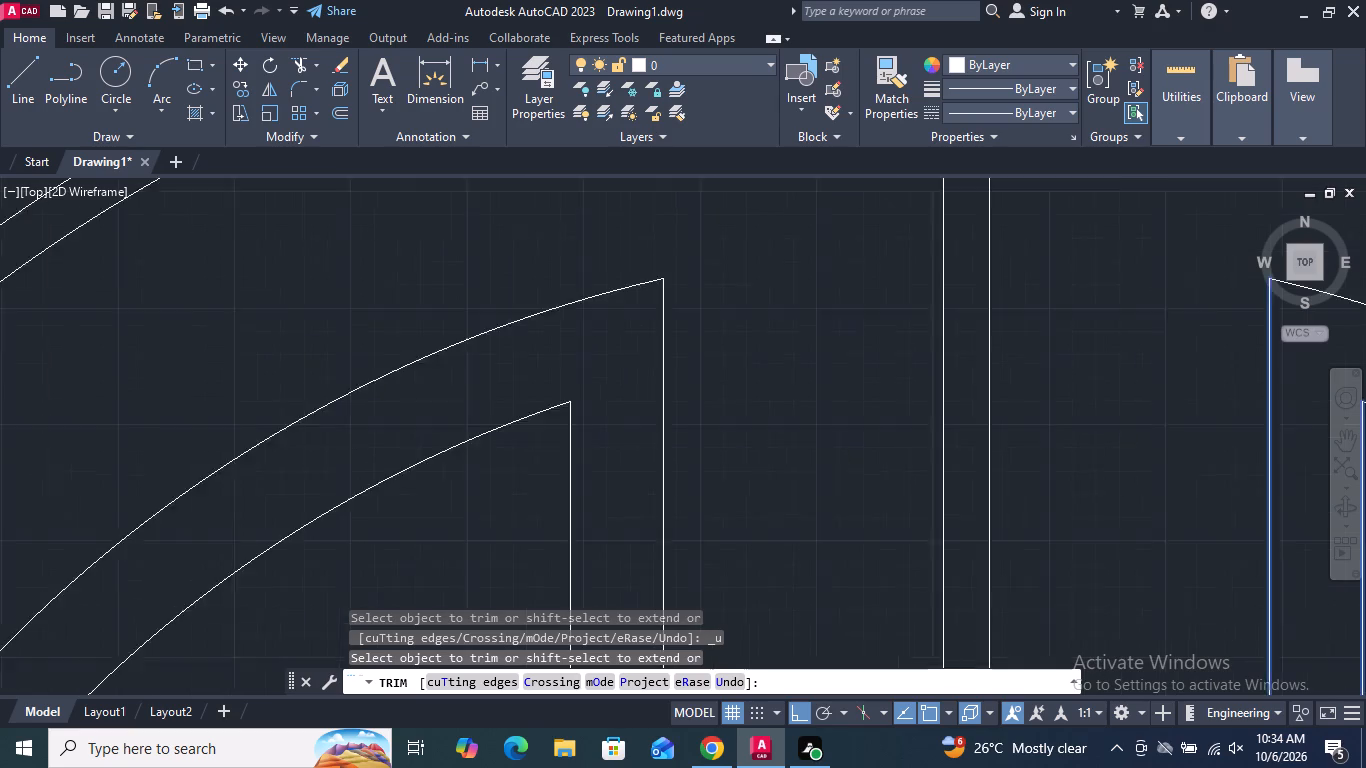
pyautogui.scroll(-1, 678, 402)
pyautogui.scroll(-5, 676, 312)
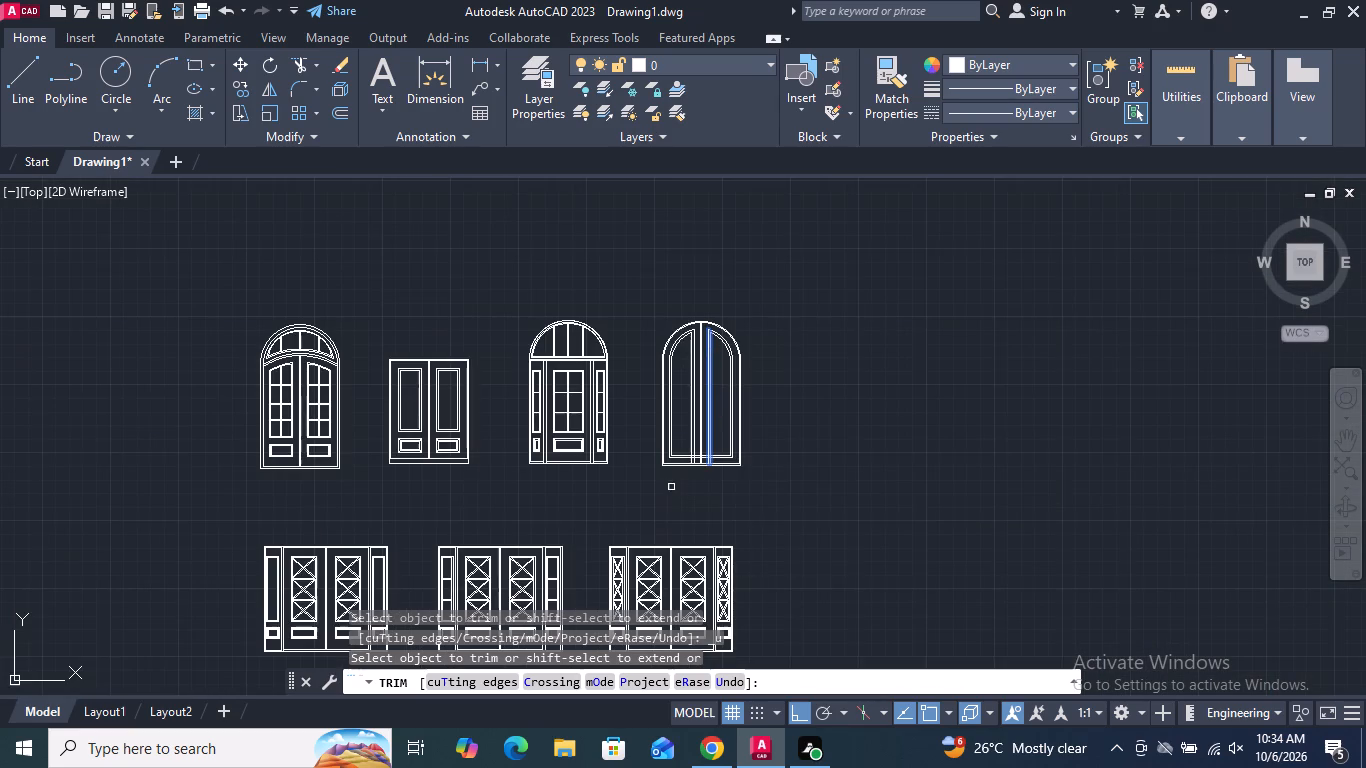
# Trim the lower ends of the left pair of stile lines back to the outer inset outline's bottom edge.
pyautogui.scroll(4, 671, 486)
pyautogui.moveTo(806, 358); pyautogui.dragTo(787, 356)
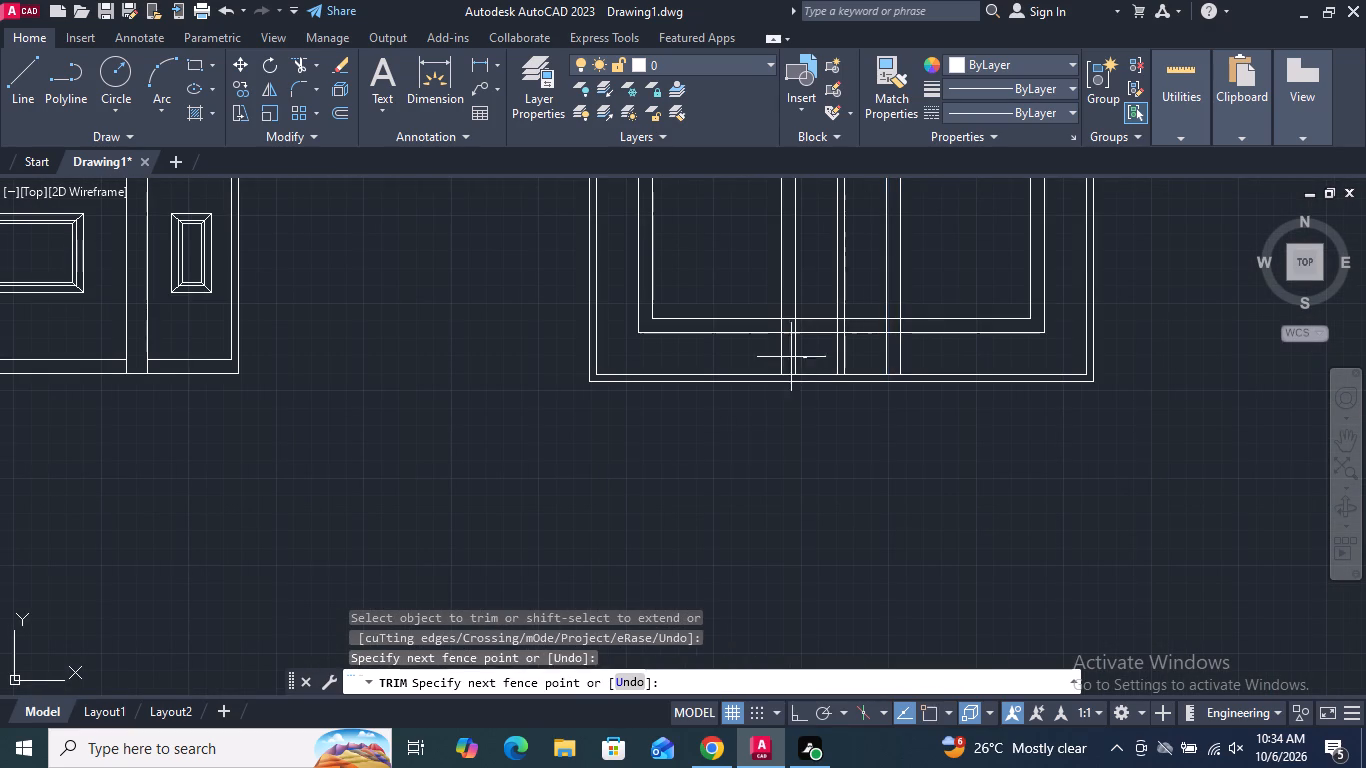
pyautogui.moveTo(787, 356); pyautogui.dragTo(773, 355)
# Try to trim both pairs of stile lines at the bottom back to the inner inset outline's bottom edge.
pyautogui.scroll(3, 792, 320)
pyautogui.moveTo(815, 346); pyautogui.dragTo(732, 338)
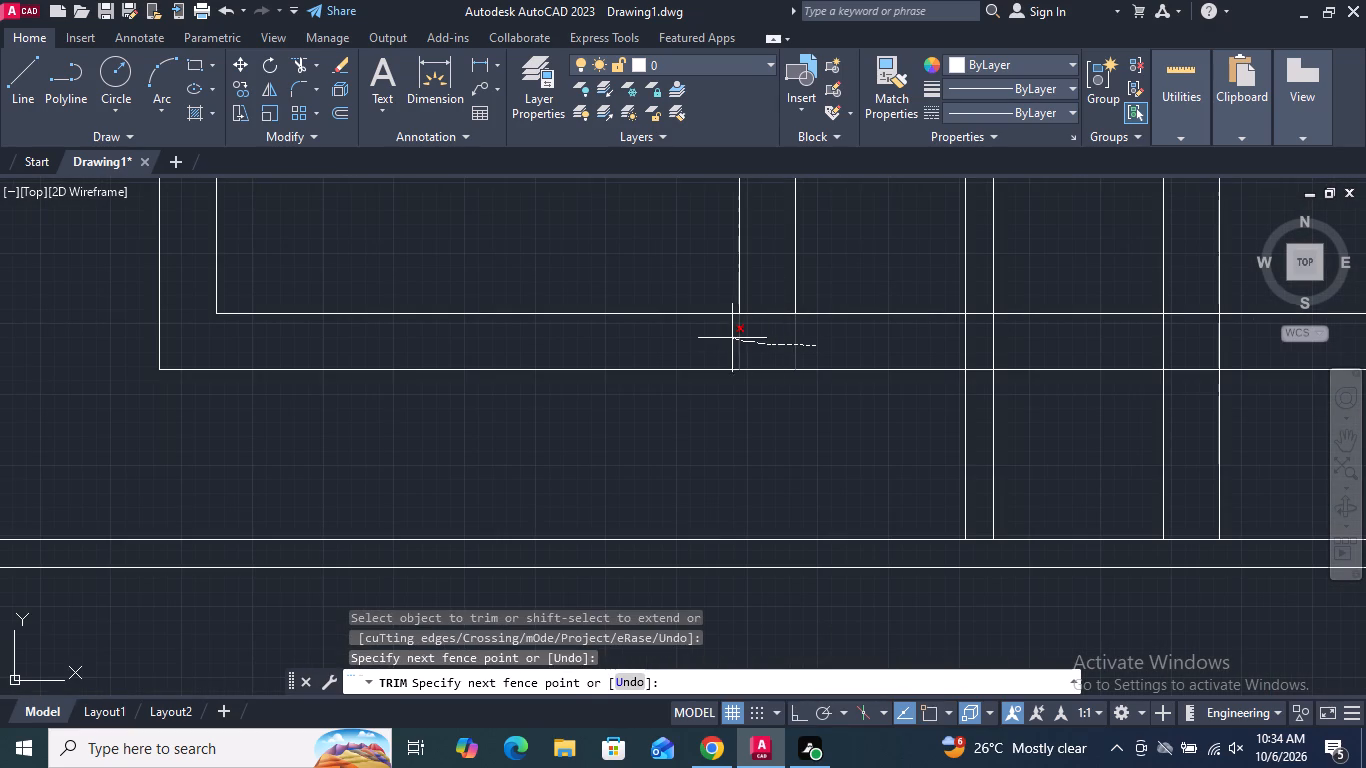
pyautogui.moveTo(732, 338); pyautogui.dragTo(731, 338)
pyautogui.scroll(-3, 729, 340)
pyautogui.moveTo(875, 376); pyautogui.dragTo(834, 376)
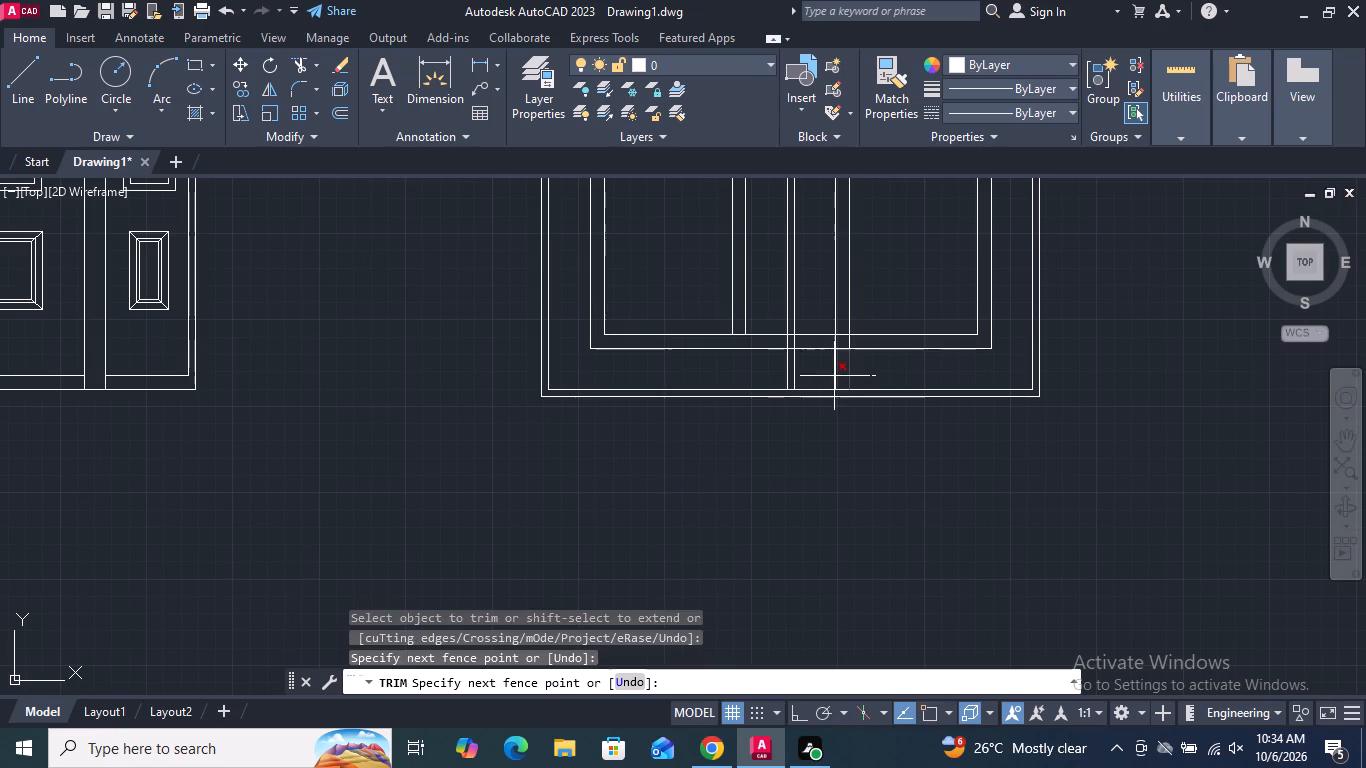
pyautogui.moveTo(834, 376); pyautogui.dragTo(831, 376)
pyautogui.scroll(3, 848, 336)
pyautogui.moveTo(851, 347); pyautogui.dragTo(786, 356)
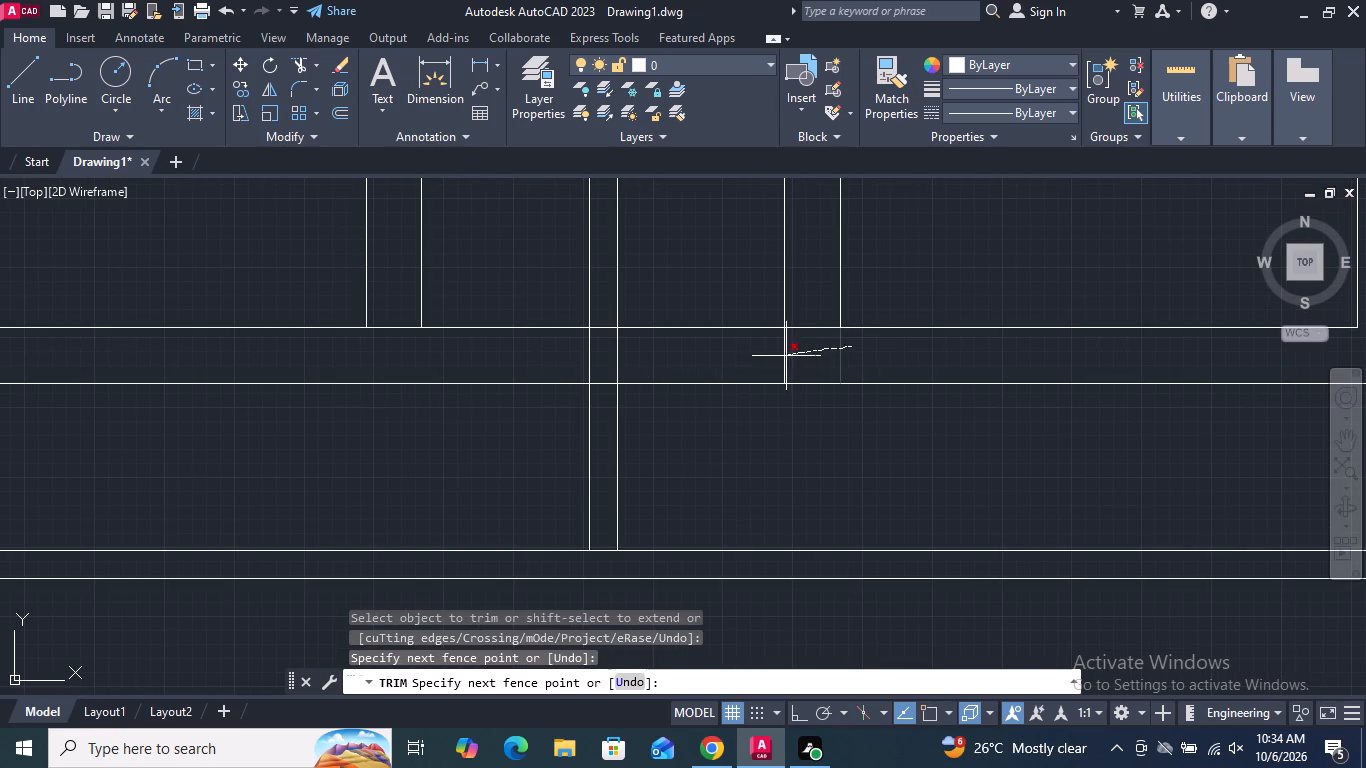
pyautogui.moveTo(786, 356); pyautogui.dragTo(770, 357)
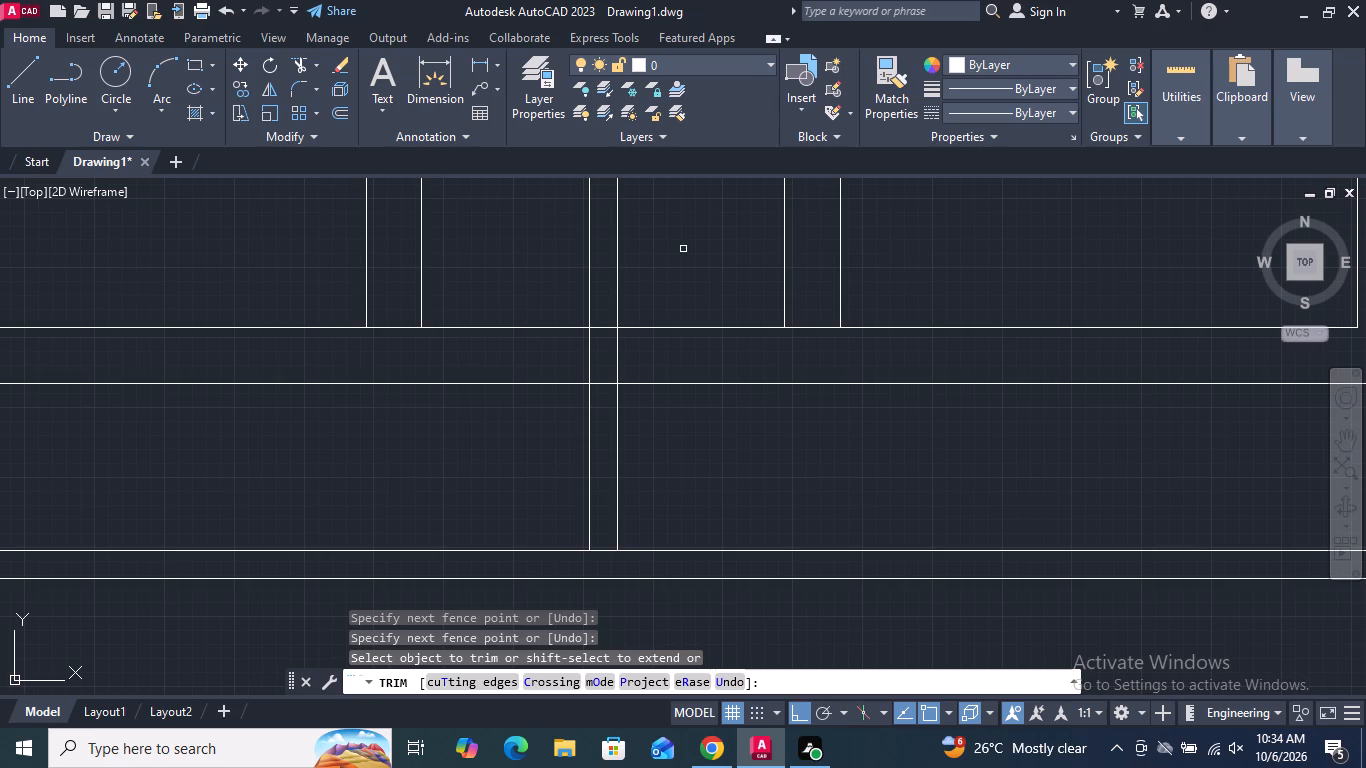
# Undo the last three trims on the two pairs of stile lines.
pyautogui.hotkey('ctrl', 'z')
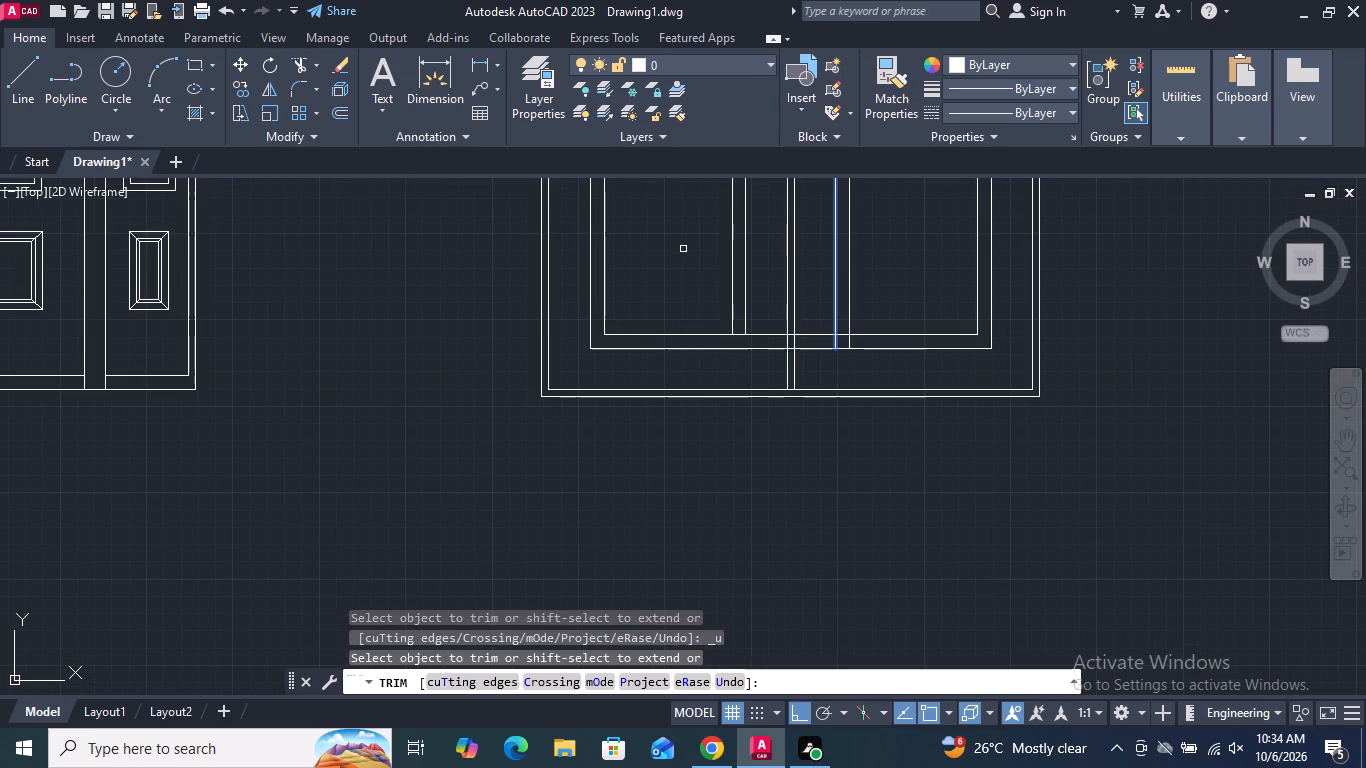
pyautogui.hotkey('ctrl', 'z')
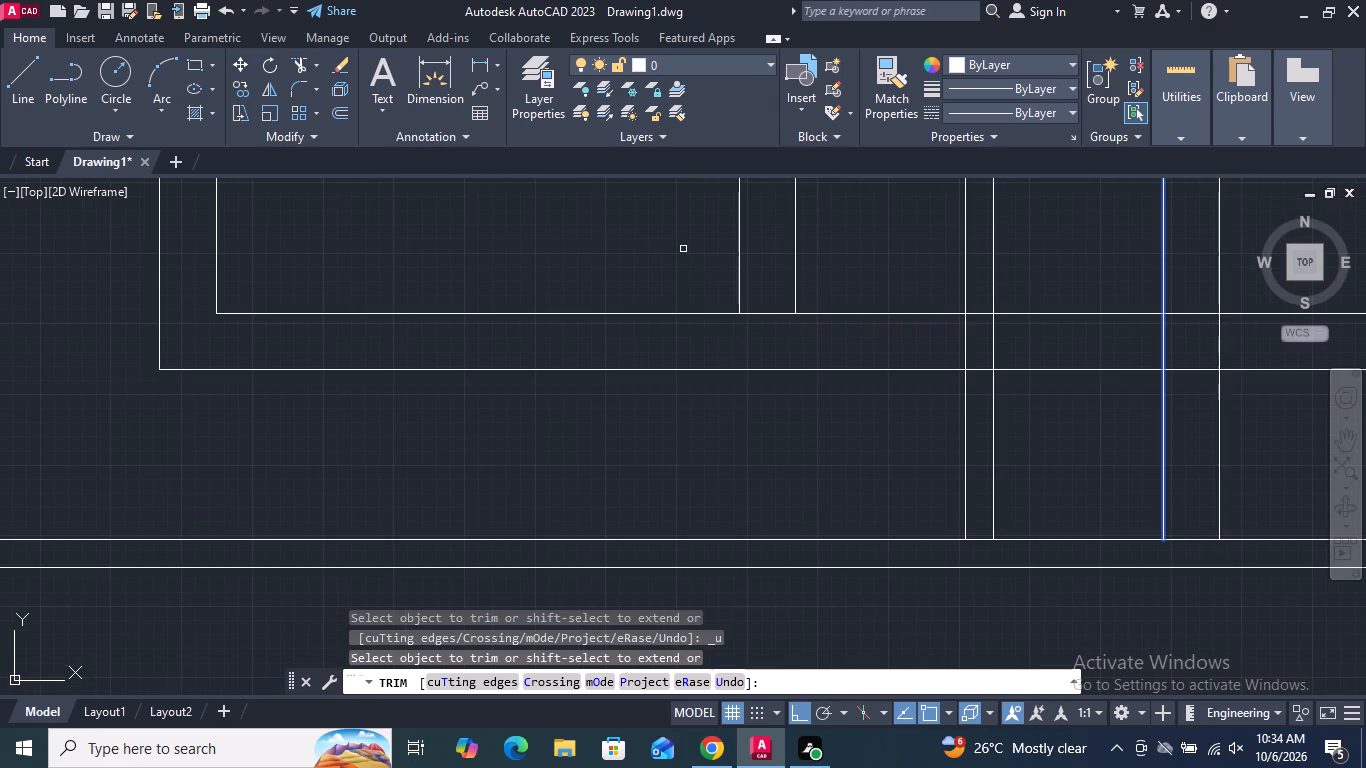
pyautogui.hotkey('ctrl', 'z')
# Trim the lower ends of the right pair of stile lines back to the outer inset outline's bottom edge.
pyautogui.scroll(2, 905, 353)
pyautogui.moveTo(918, 352); pyautogui.dragTo(841, 351)
# Trim away the inset outlines' bottom edges between the two leaf panels, including the pieces between the door's centre lines.
pyautogui.moveTo(815, 238); pyautogui.dragTo(815, 301)
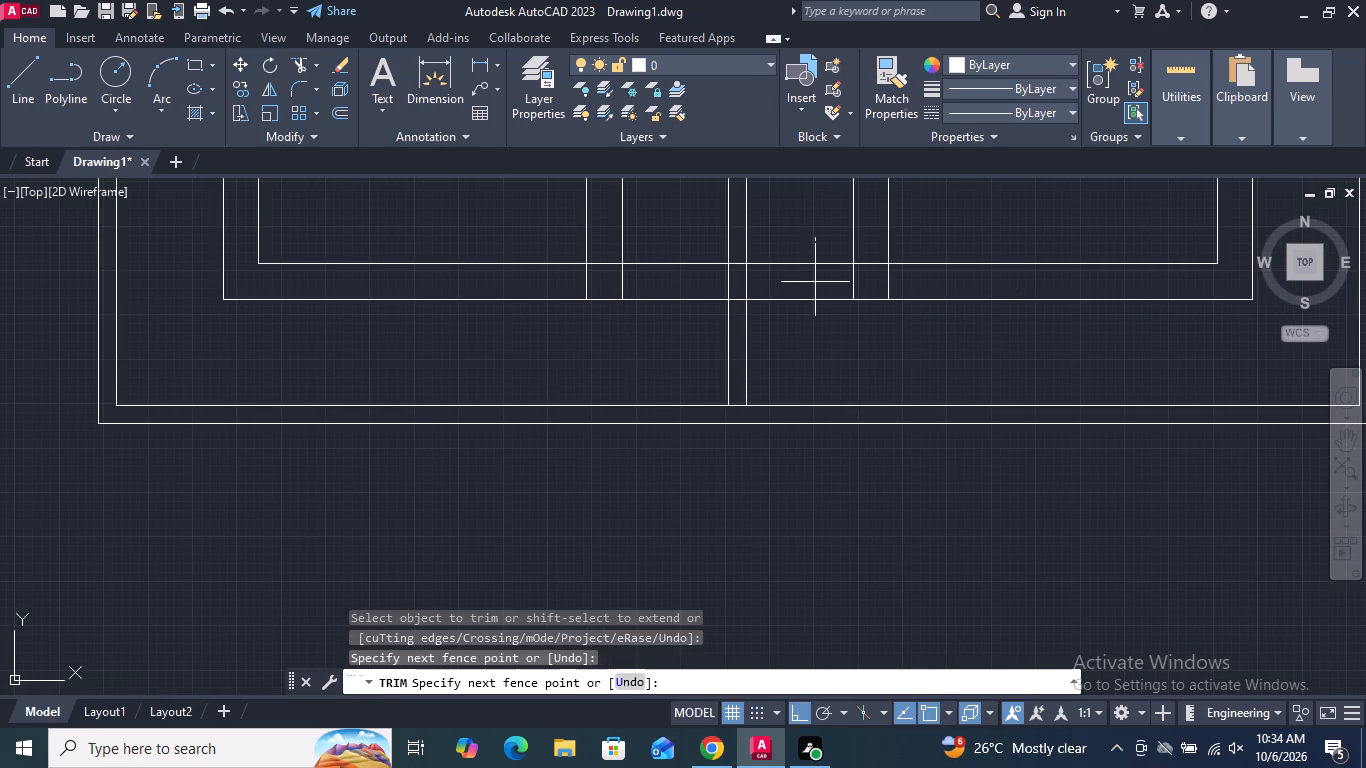
pyautogui.moveTo(815, 301); pyautogui.dragTo(815, 353)
pyautogui.moveTo(683, 227); pyautogui.dragTo(687, 337)
pyautogui.scroll(4, 719, 280)
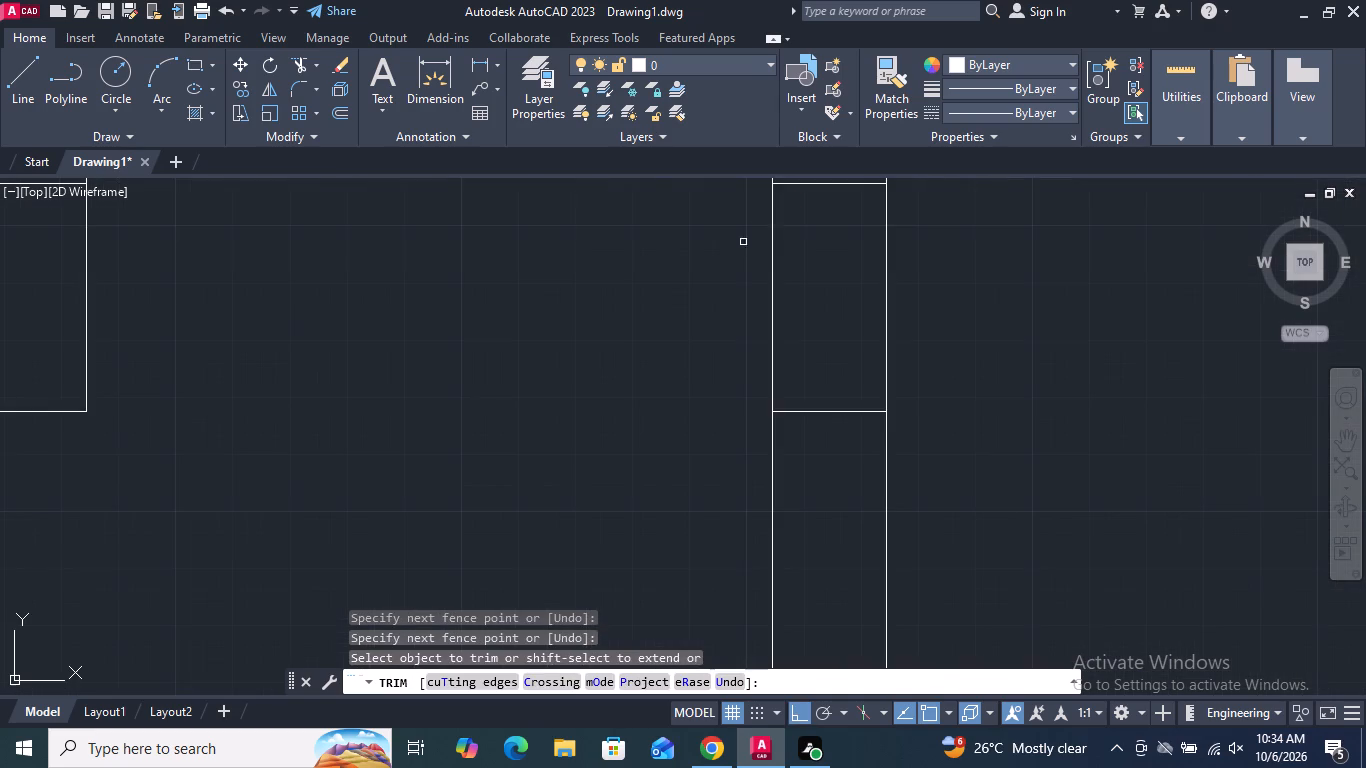
pyautogui.scroll(-1, 805, 298)
pyautogui.moveTo(813, 207); pyautogui.dragTo(836, 413)
# Trim the overlapping stile and inner inset line stubs at the bottom inner corners of both leaf panels.
pyautogui.scroll(-4, 823, 414)
pyautogui.scroll(2, 721, 389)
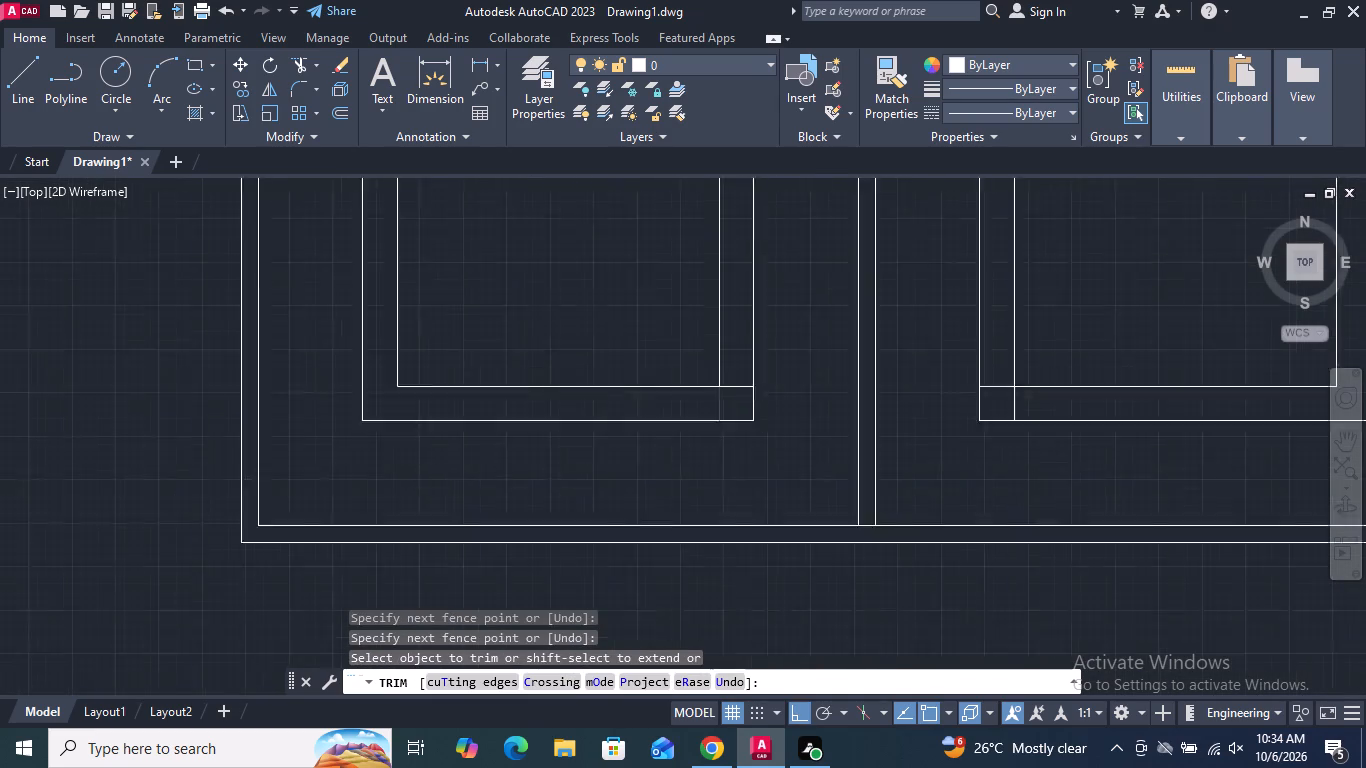
pyautogui.scroll(2, 721, 389)
pyautogui.moveTo(754, 343); pyautogui.dragTo(677, 432)
pyautogui.scroll(-4, 676, 432)
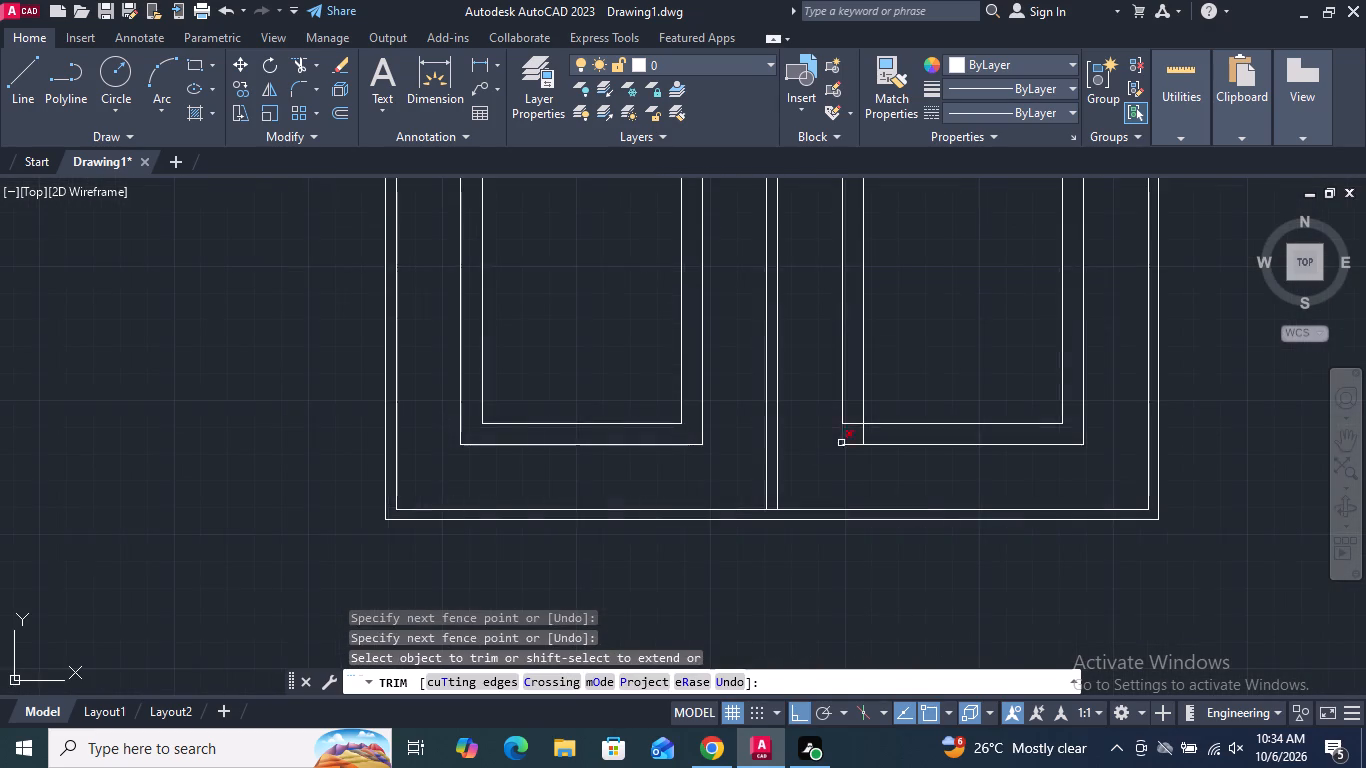
pyautogui.scroll(3, 842, 442)
pyautogui.moveTo(884, 331); pyautogui.dragTo(944, 438)
pyautogui.scroll(-4, 875, 507)
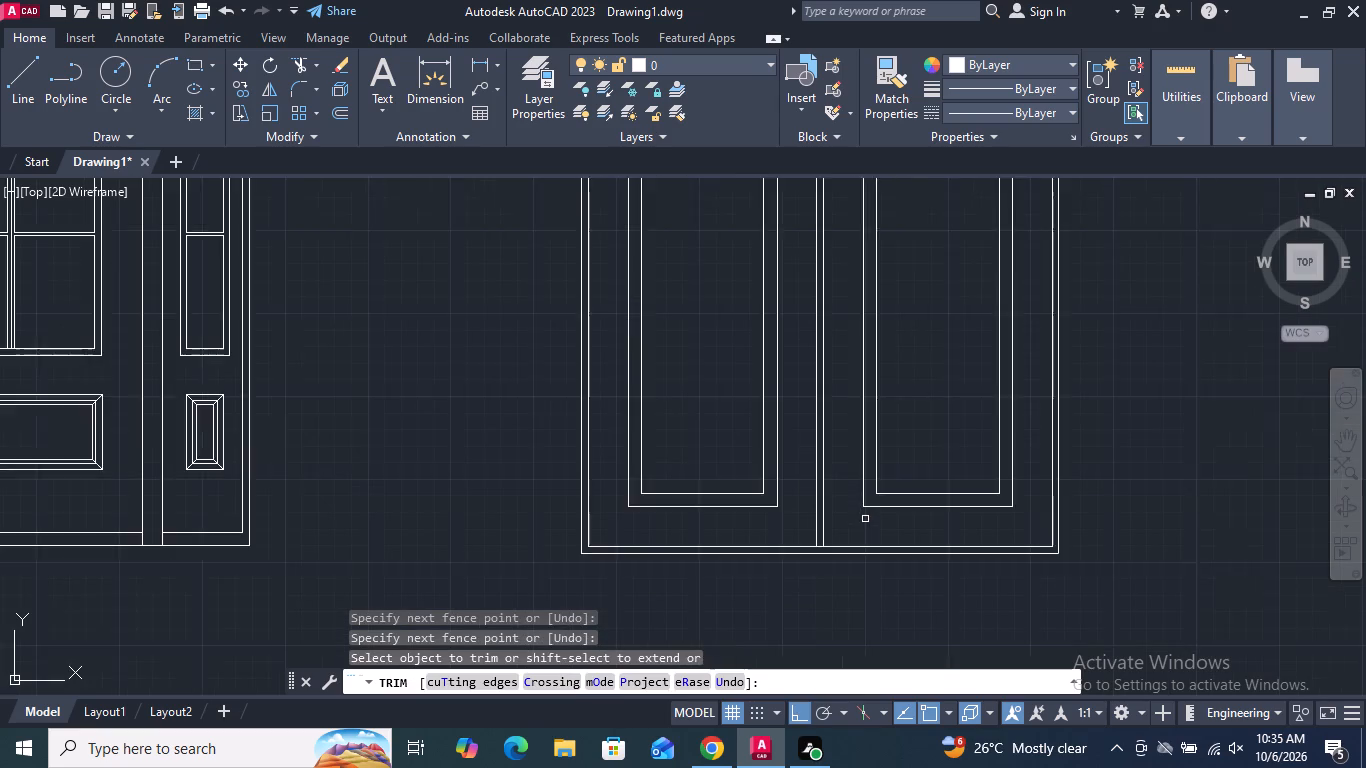
pyautogui.scroll(-2, 864, 523)
pyautogui.press('Return')
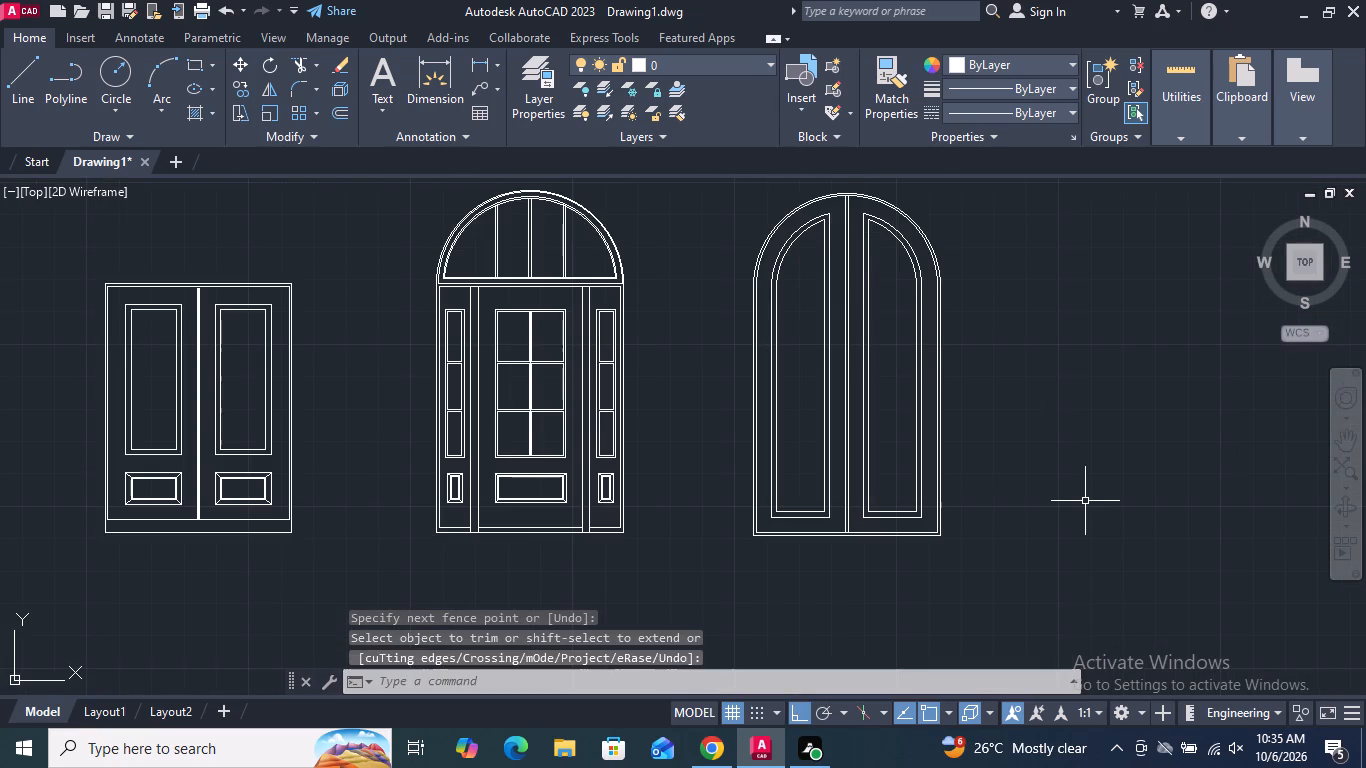
# Stretch the lower ends of both arched leaf panels upward, using the left panel's bottom-edge midpoint as base point.
pyautogui.scroll(2, 843, 516)
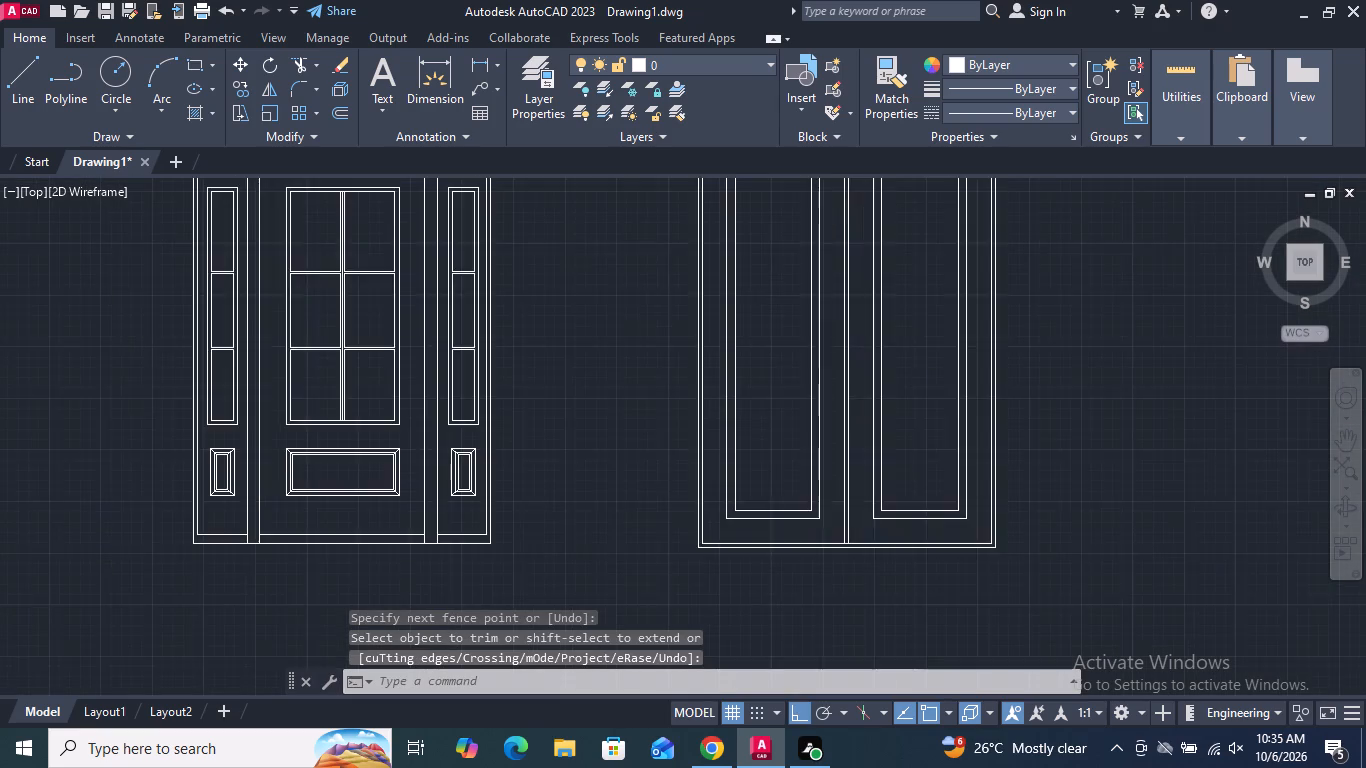
pyautogui.moveTo(827, 540); pyautogui.dragTo(801, 535)
pyautogui.click(626, 450)
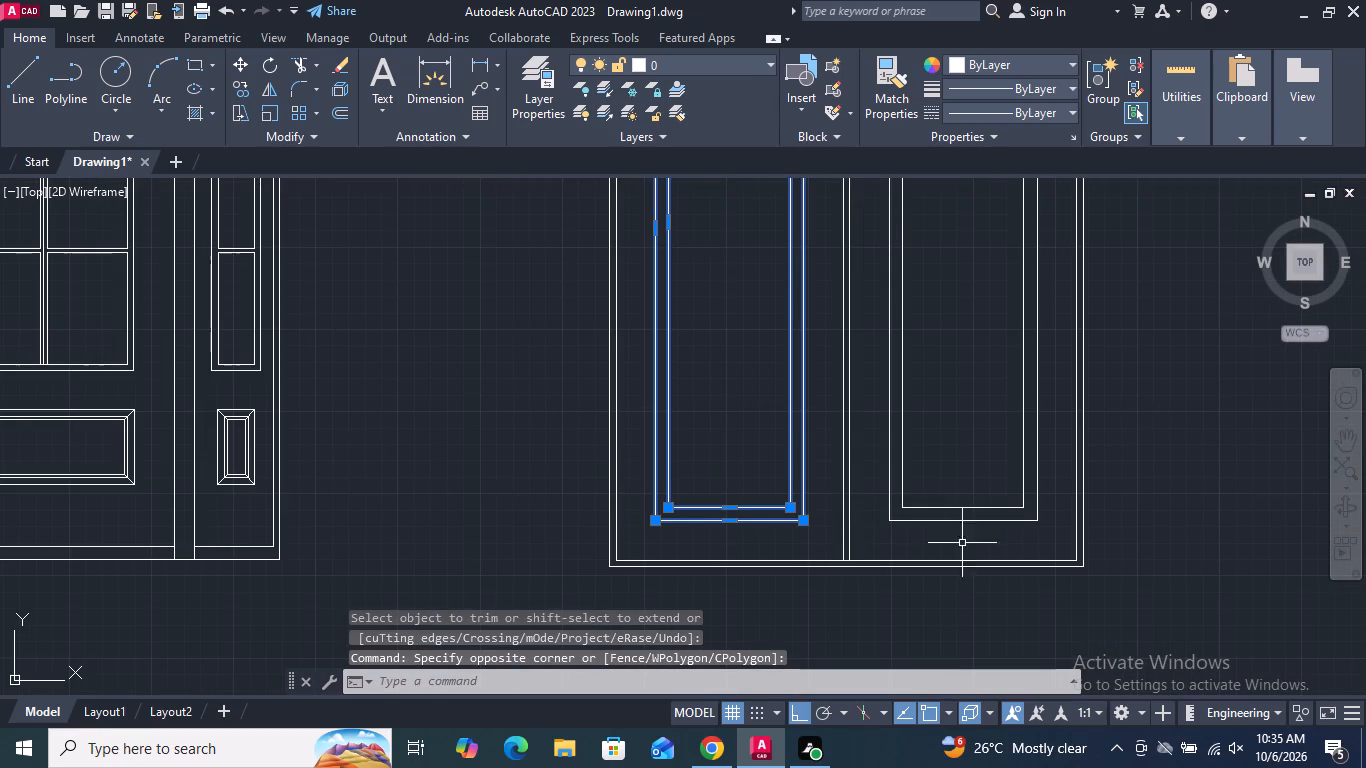
pyautogui.moveTo(1055, 538); pyautogui.dragTo(1024, 536)
pyautogui.click(870, 455)
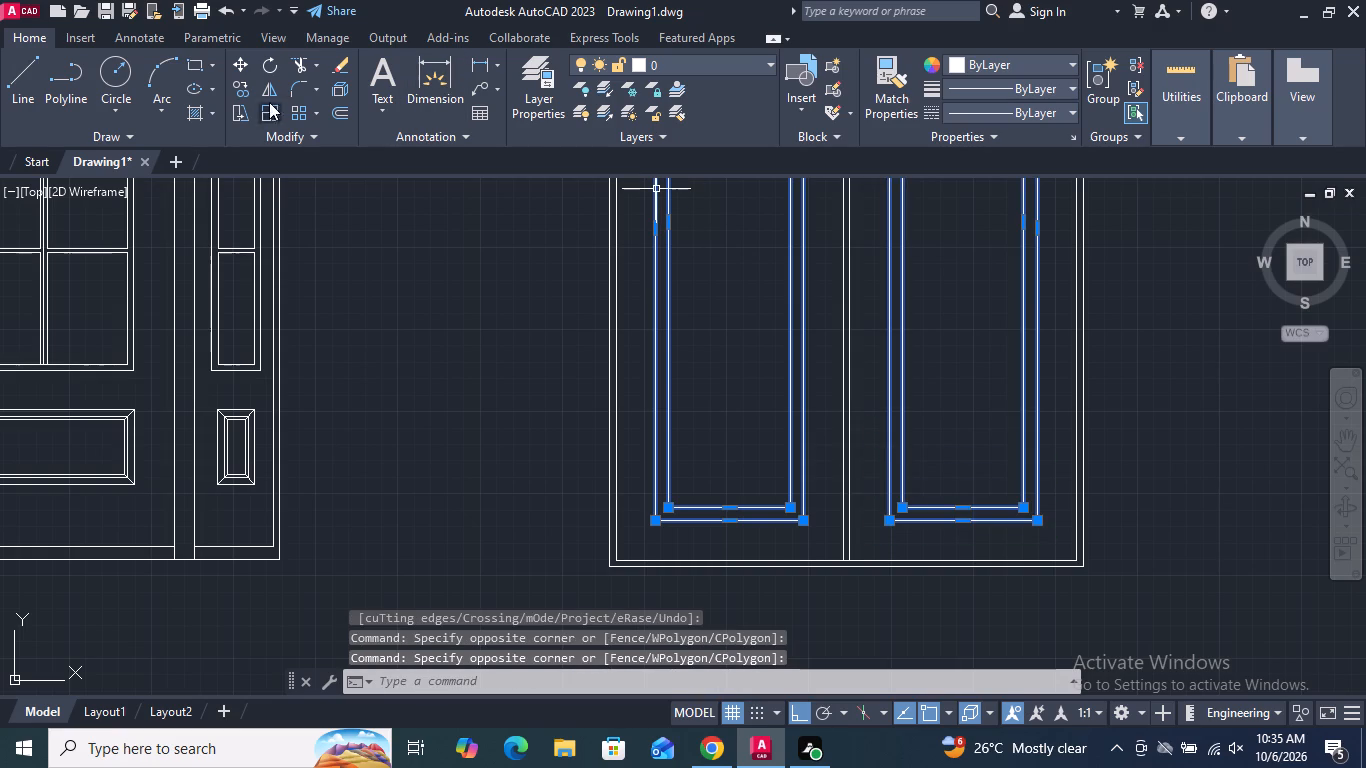
pyautogui.click(239, 112)
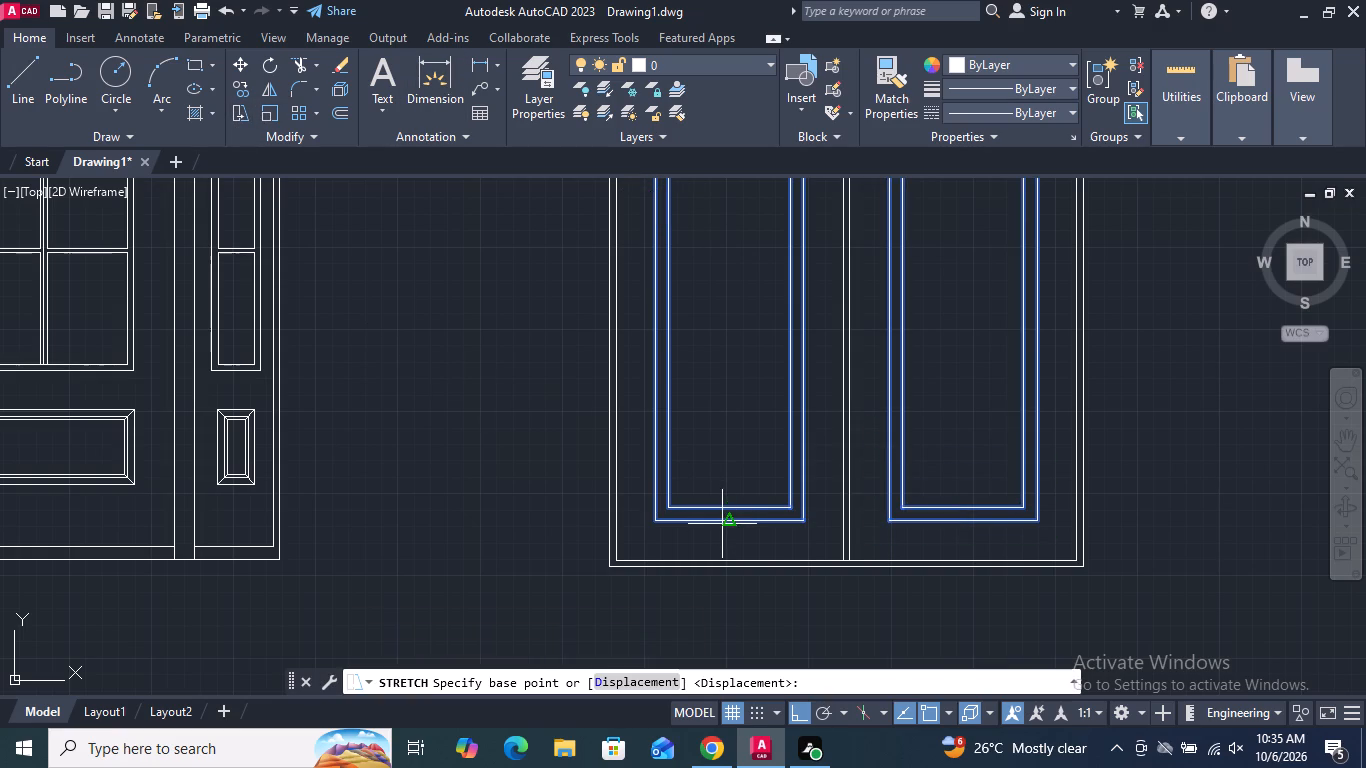
pyautogui.click(728, 521)
pyautogui.scroll(-3, 728, 521)
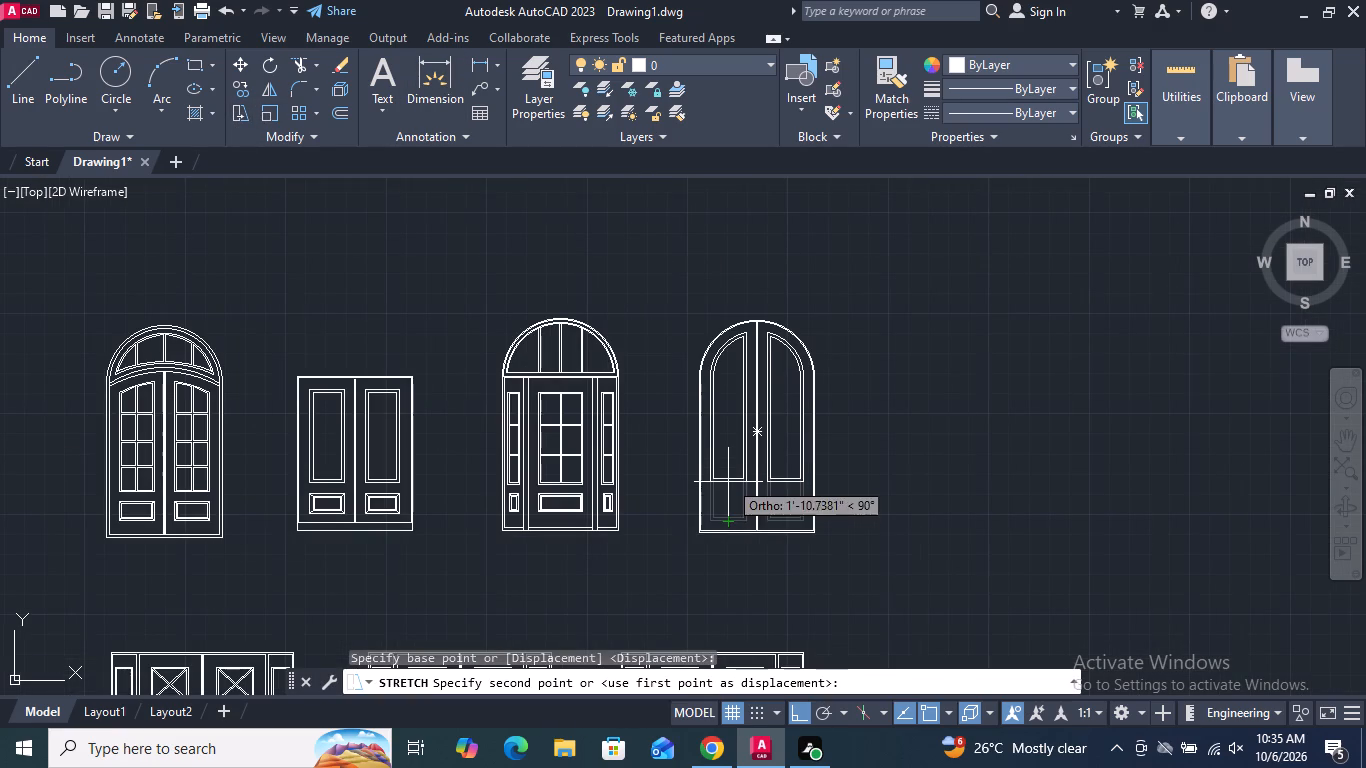
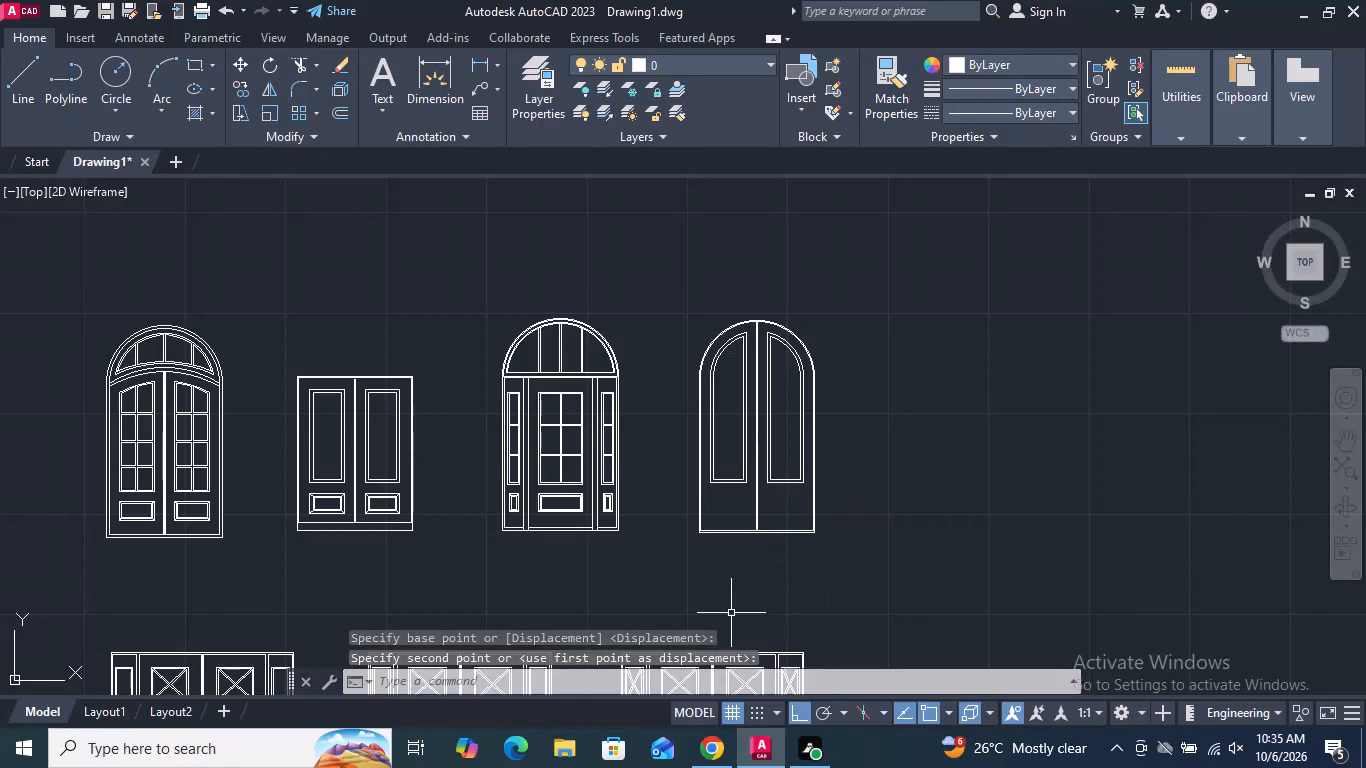
# Copy the flat-topped double door's left lower raised panel into the arched door's left leaf, using the doors' bottom-edge midpoints as reference.
pyautogui.scroll(1, 723, 583)
pyautogui.moveTo(723, 582); pyautogui.dragTo(726, 539, button='middle')
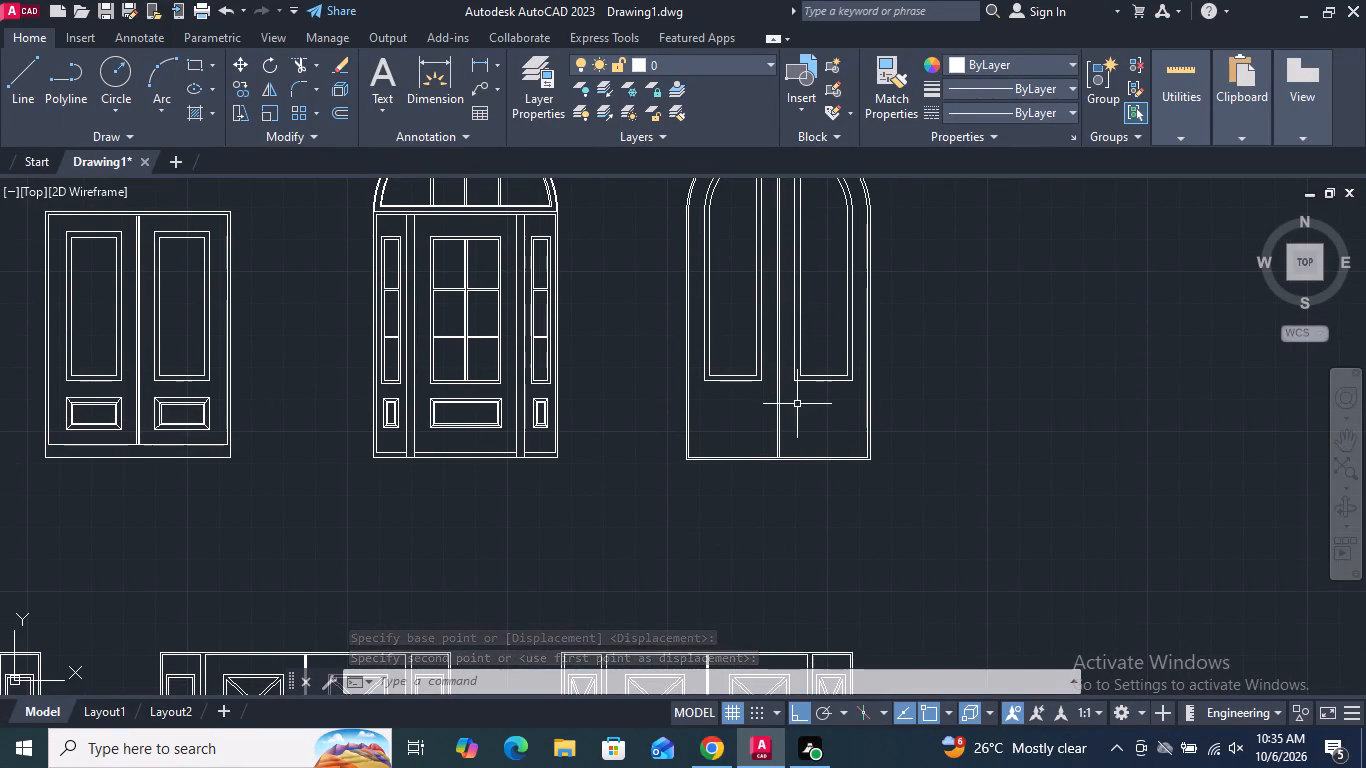
pyautogui.scroll(2, 797, 408)
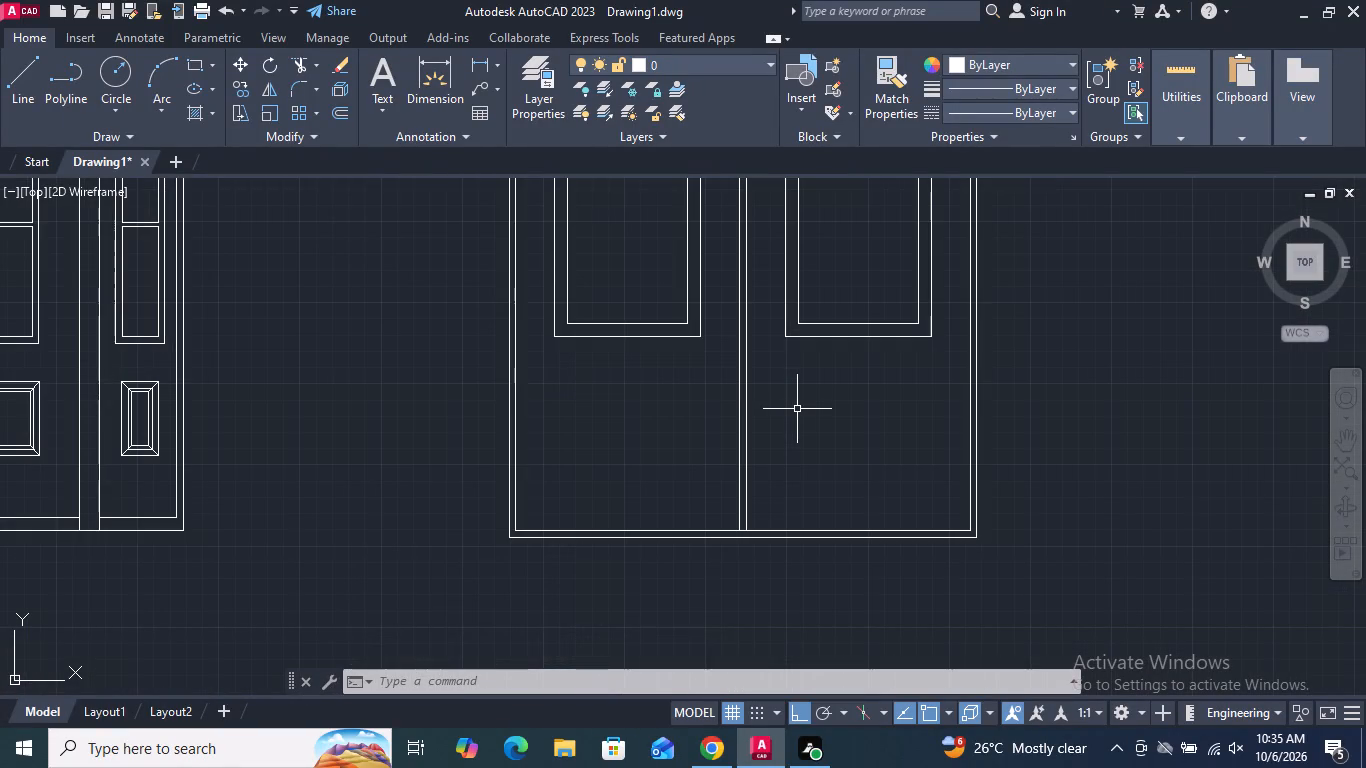
pyautogui.scroll(-4, 830, 402)
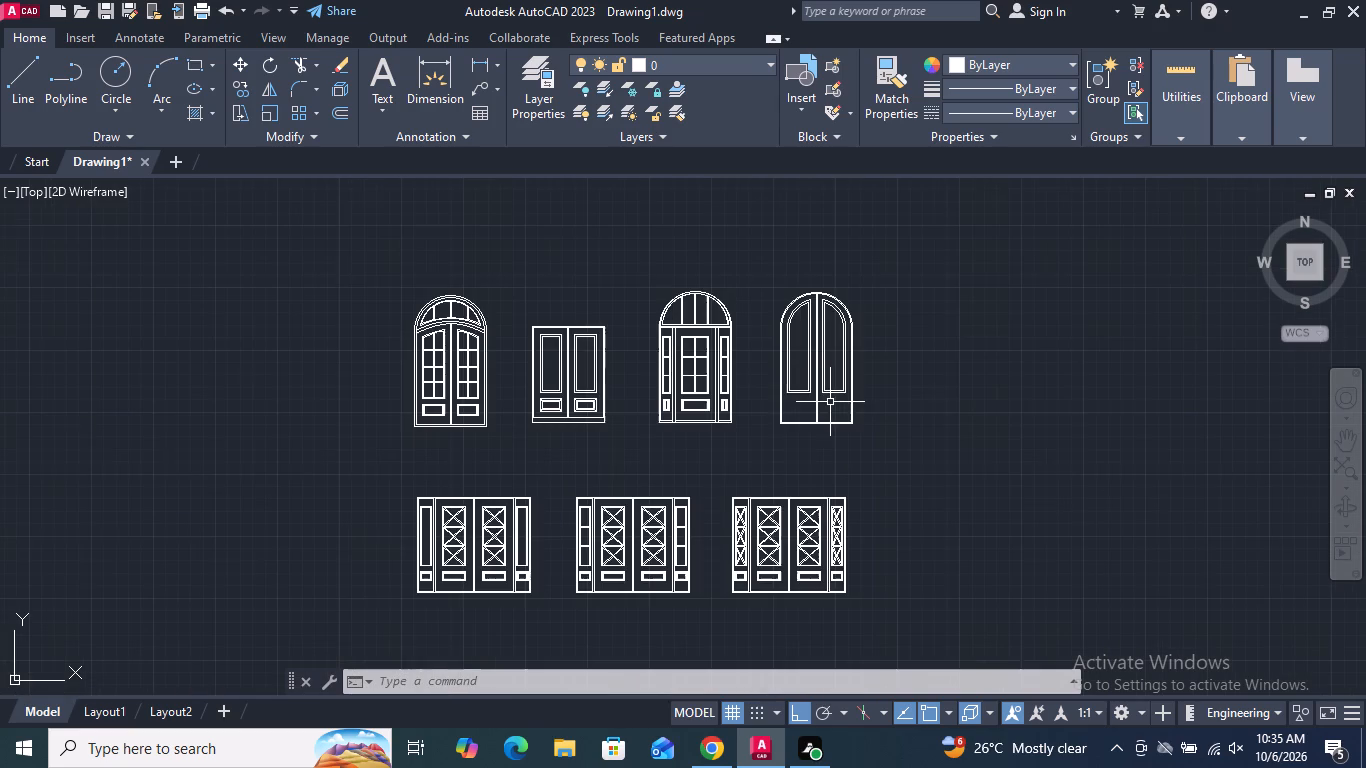
pyautogui.scroll(3, 575, 396)
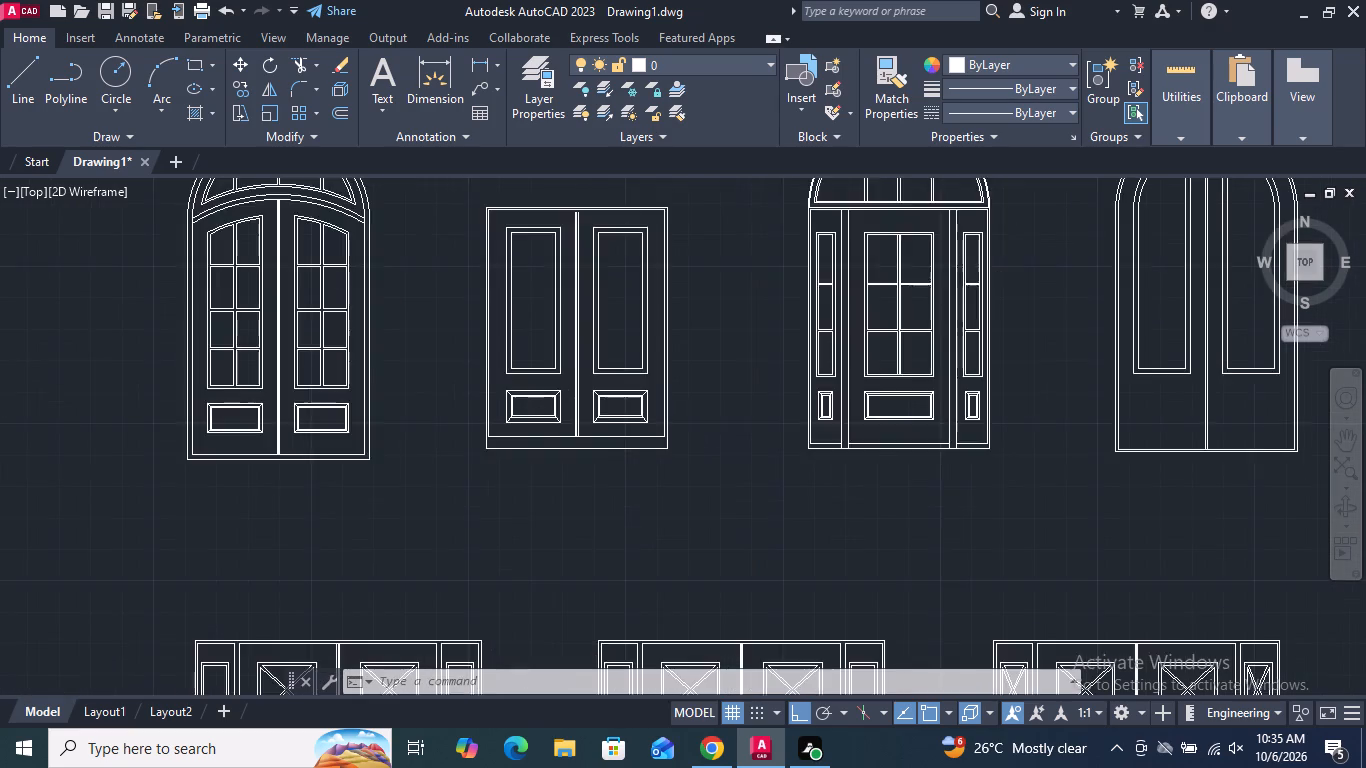
pyautogui.scroll(3, 577, 434)
pyautogui.moveTo(586, 426); pyautogui.dragTo(555, 426)
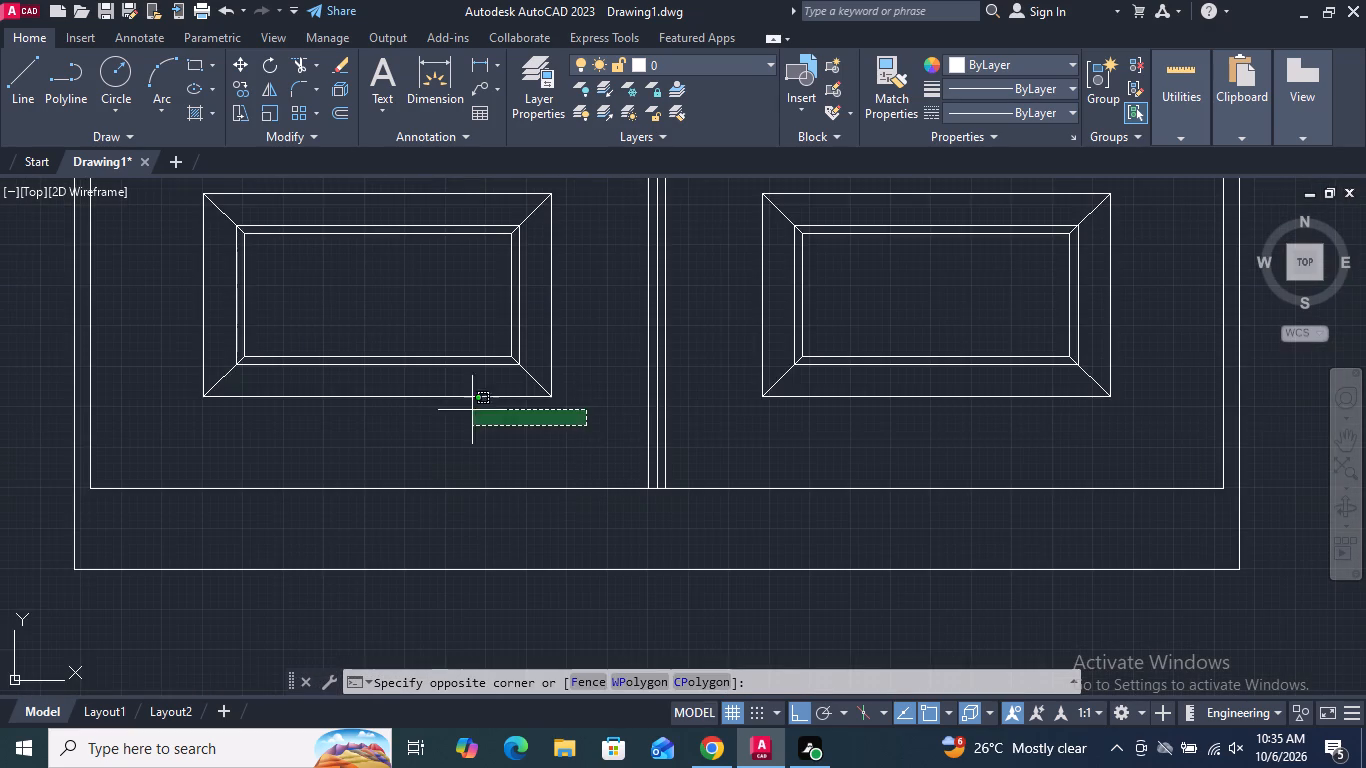
pyautogui.scroll(-4, 440, 407)
pyautogui.click(397, 373)
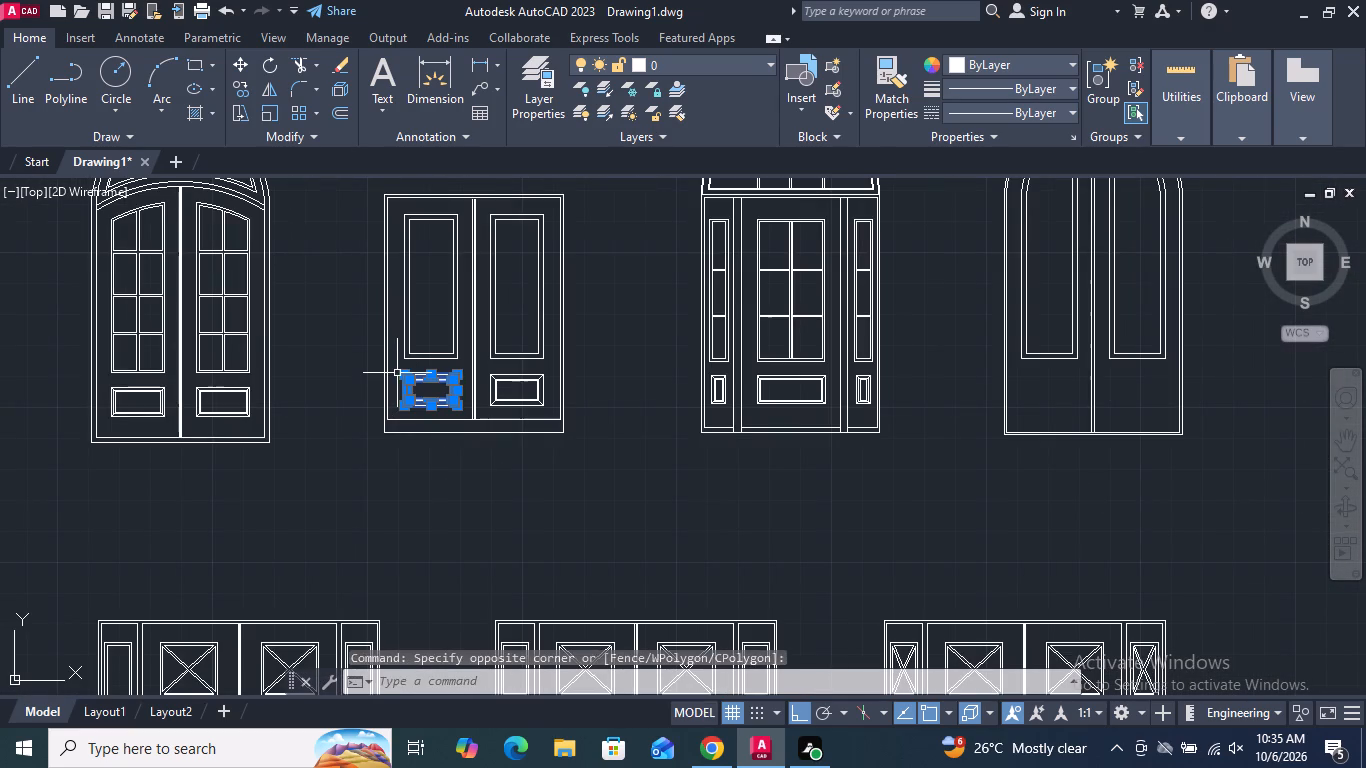
pyautogui.write('co')
pyautogui.press('Return')
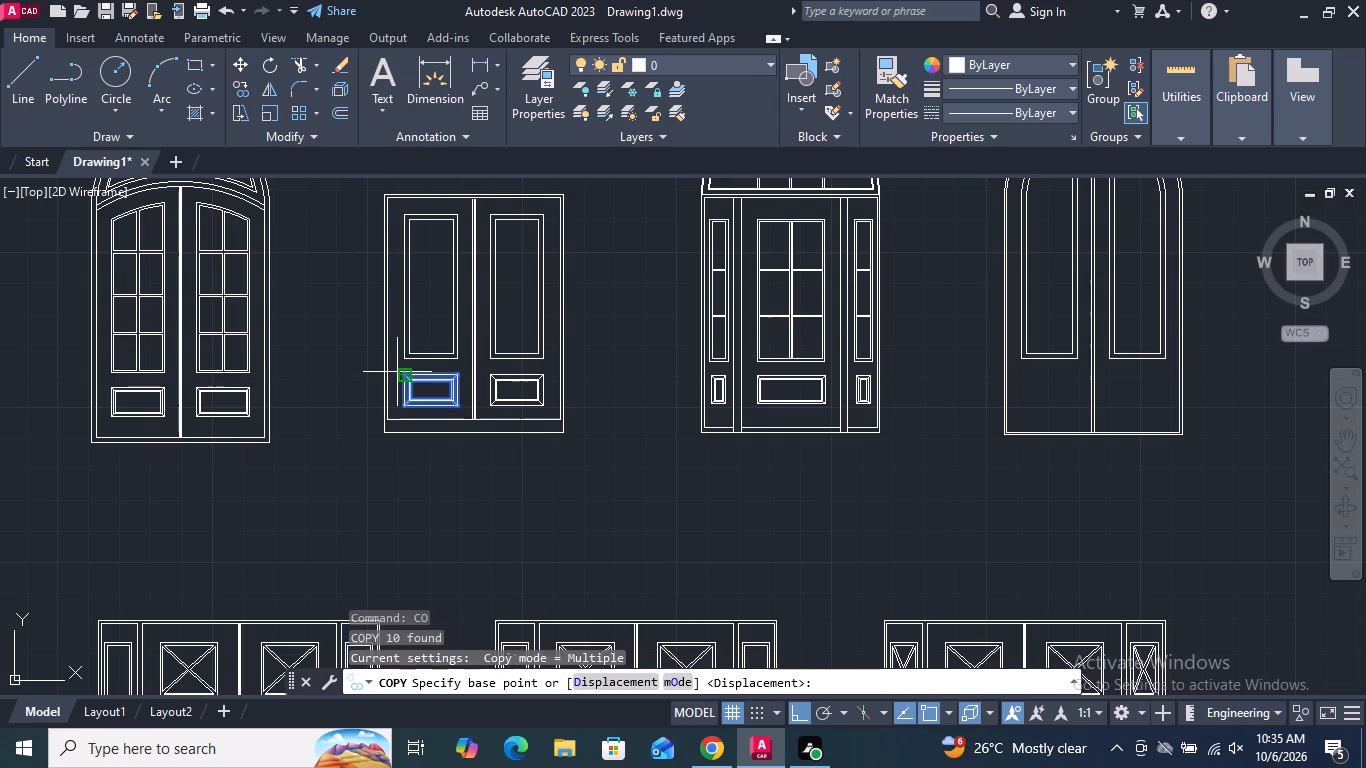
pyautogui.scroll(3, 435, 430)
pyautogui.scroll(-1, 433, 405)
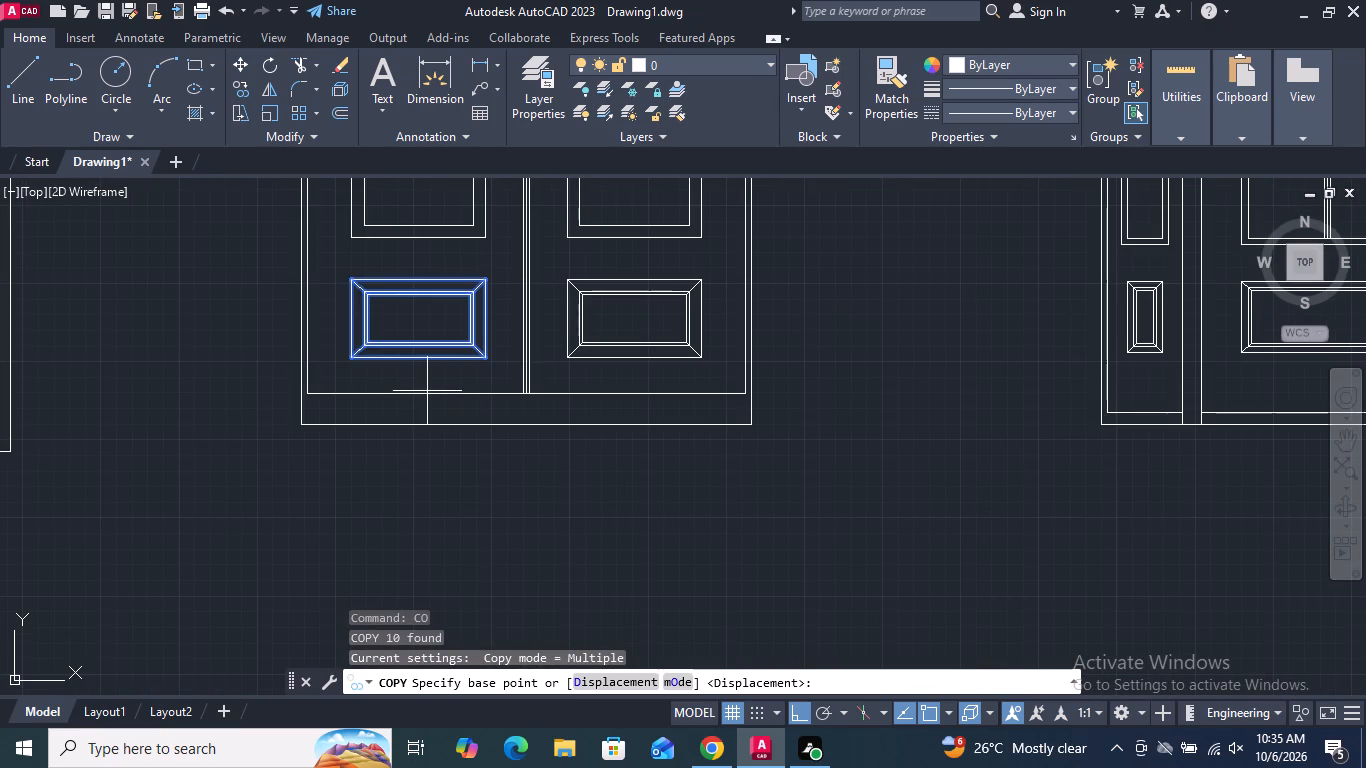
pyautogui.click(521, 425)
pyautogui.scroll(-4, 521, 425)
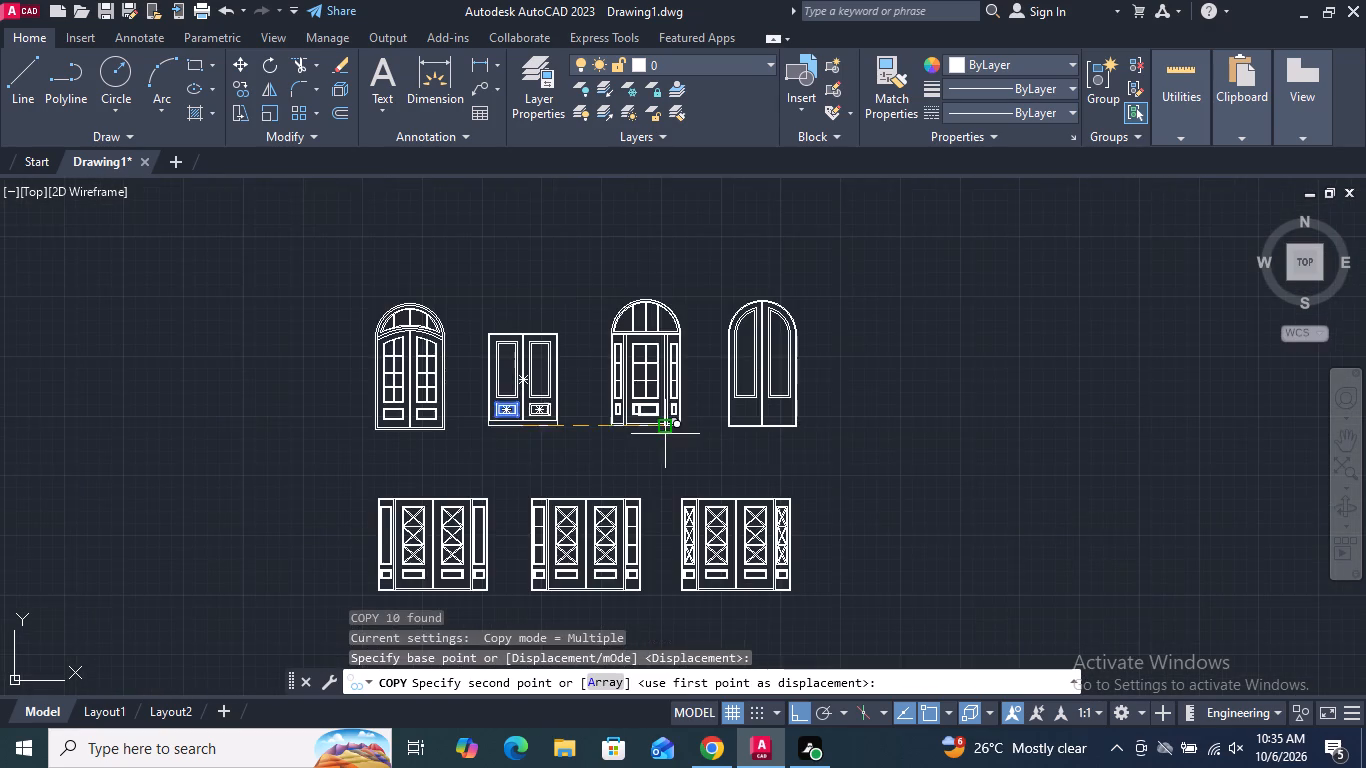
pyautogui.scroll(4, 742, 426)
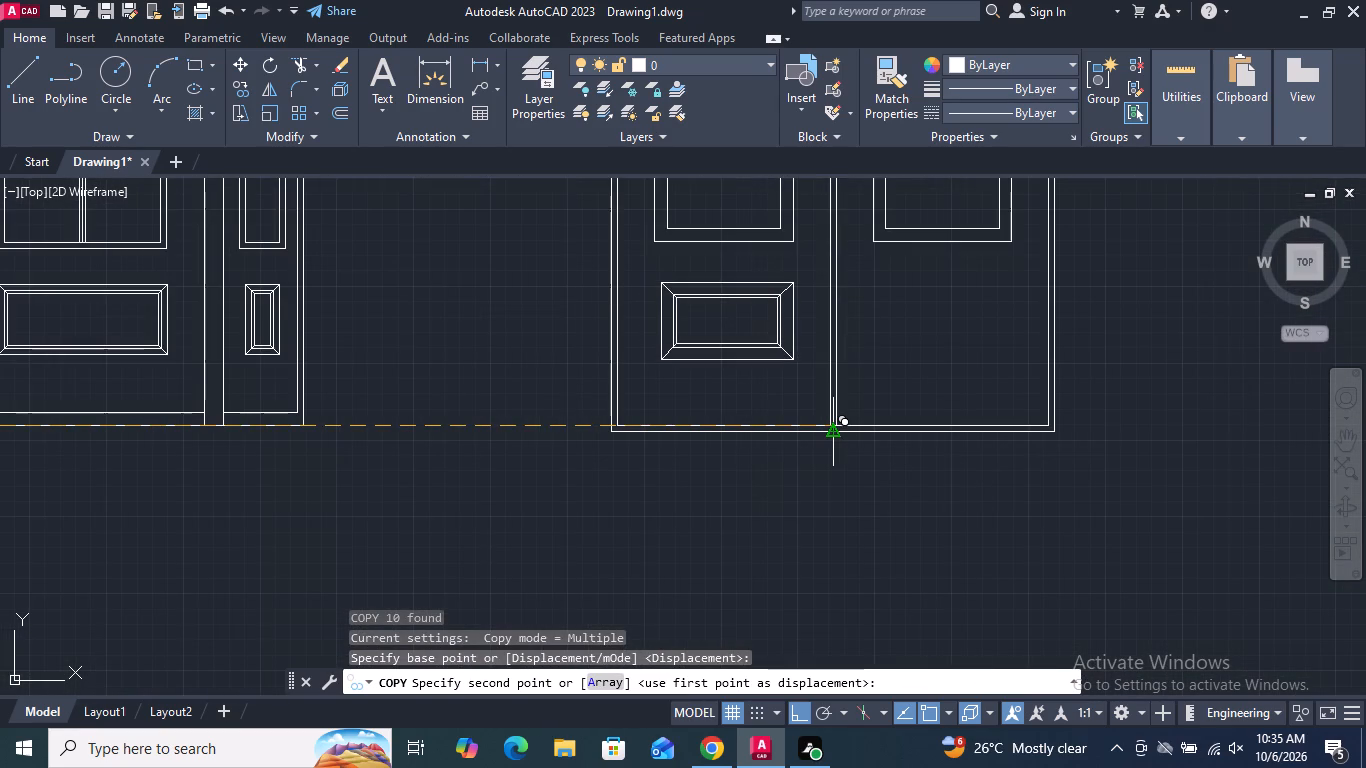
pyautogui.click(834, 434)
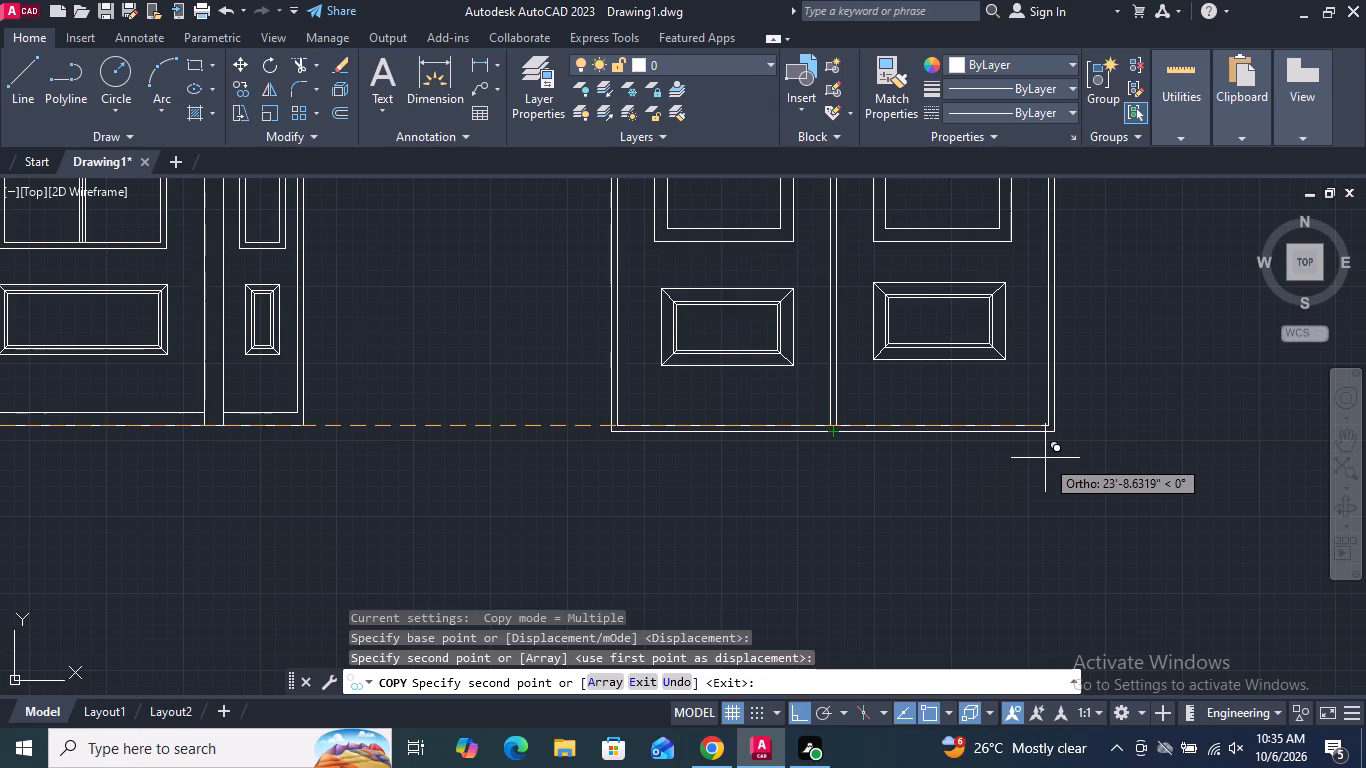
pyautogui.press('Escape')
# Copy the arched door's lower raised panel from the left leaf to the right leaf, between the upper panels' bottom-edge midpoints.
pyautogui.click(798, 388)
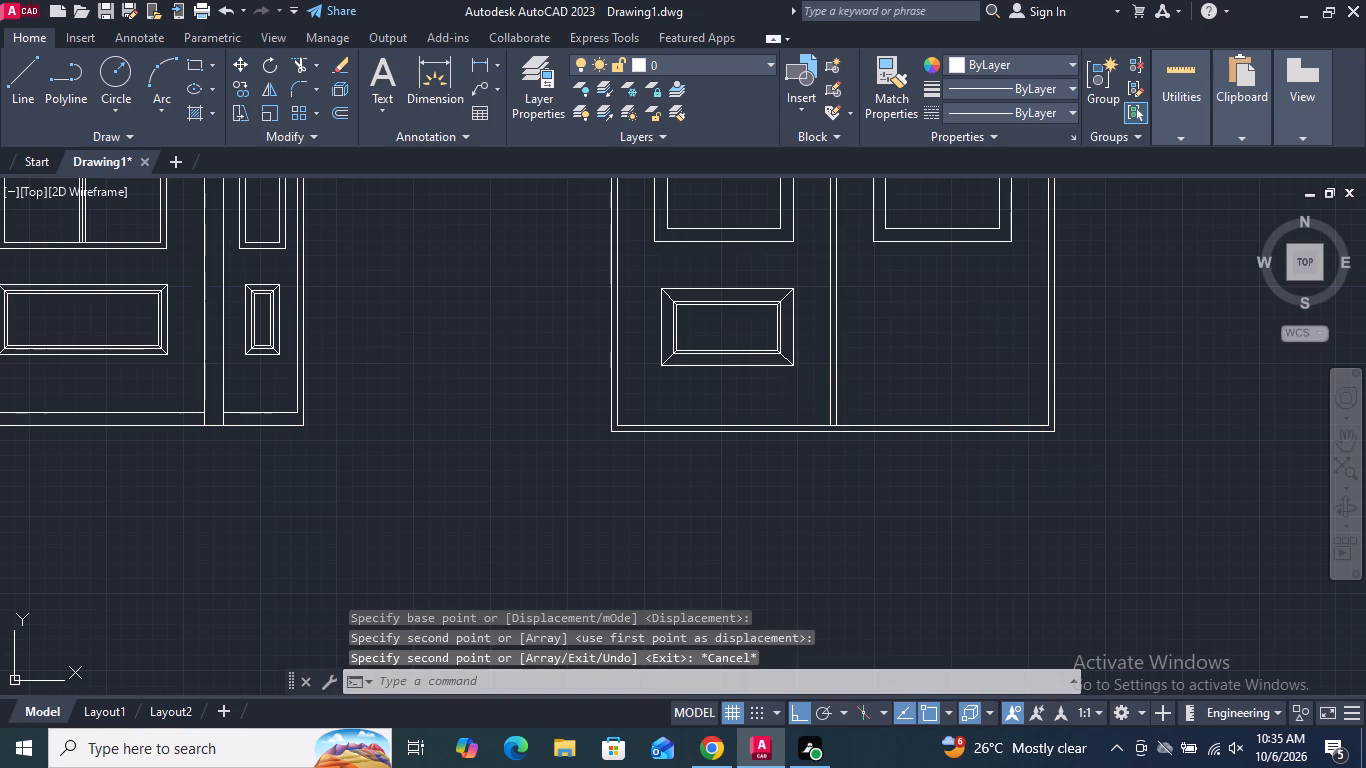
pyautogui.click(650, 276)
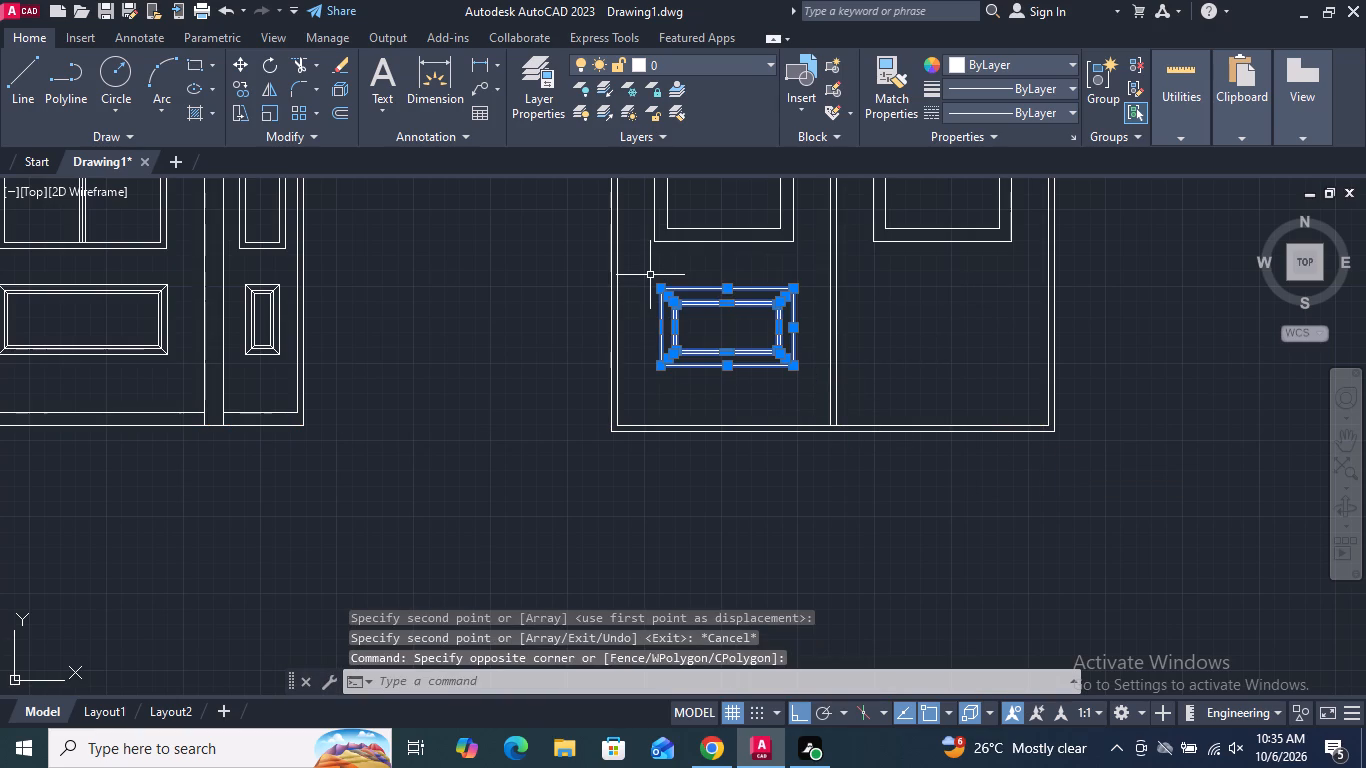
pyautogui.press('c')
pyautogui.press('o')
pyautogui.press('Return')
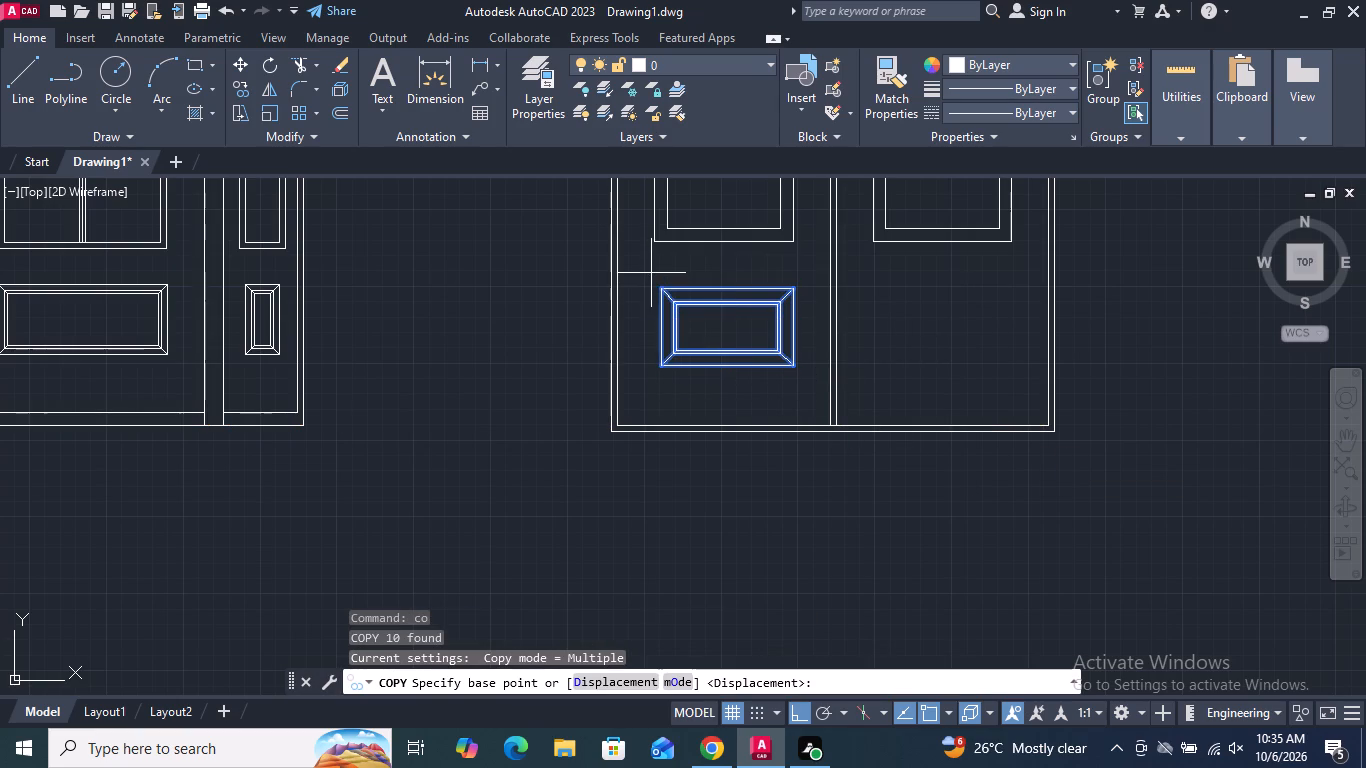
pyautogui.click(729, 238)
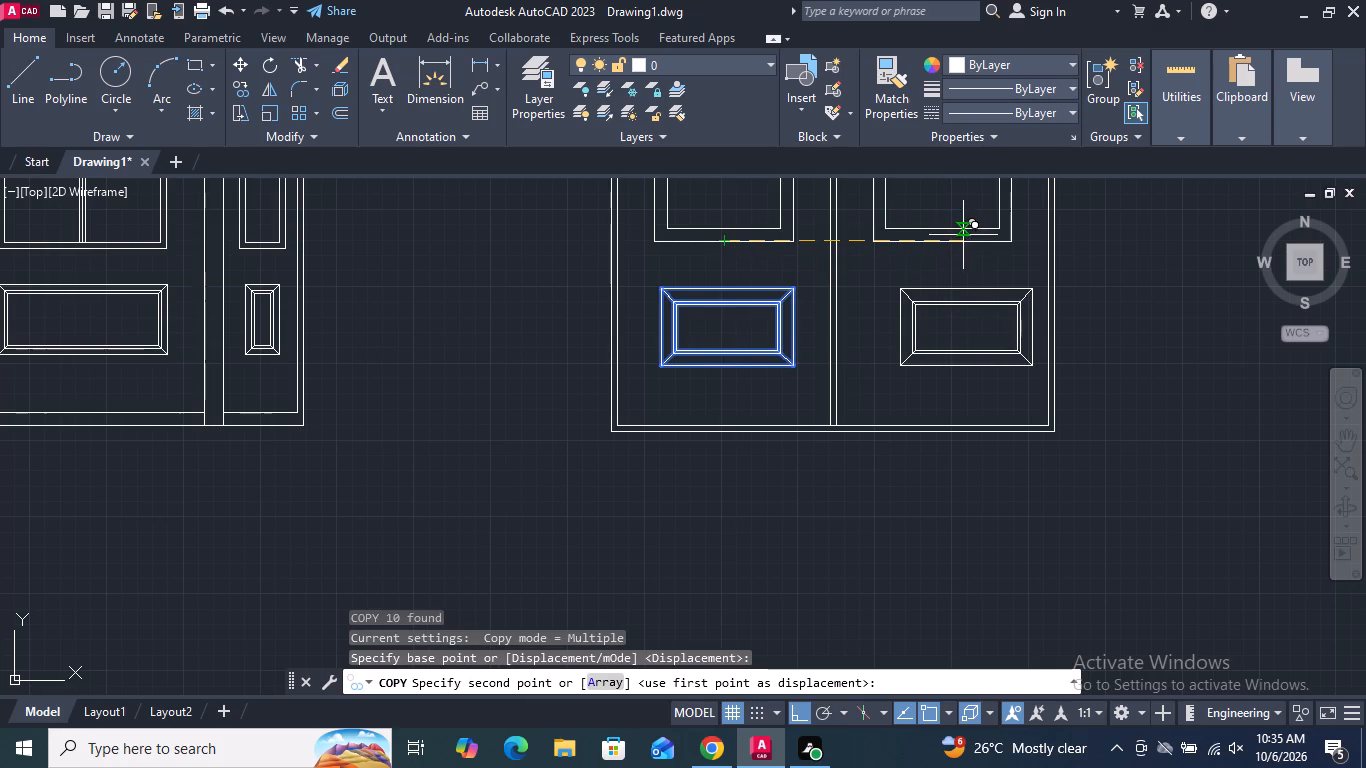
pyautogui.click(944, 241)
pyautogui.press('Return')
# Draw a horizontal line across the inner outline of each arched leaf panel, both at the same height in the lower part.
pyautogui.scroll(-2, 934, 414)
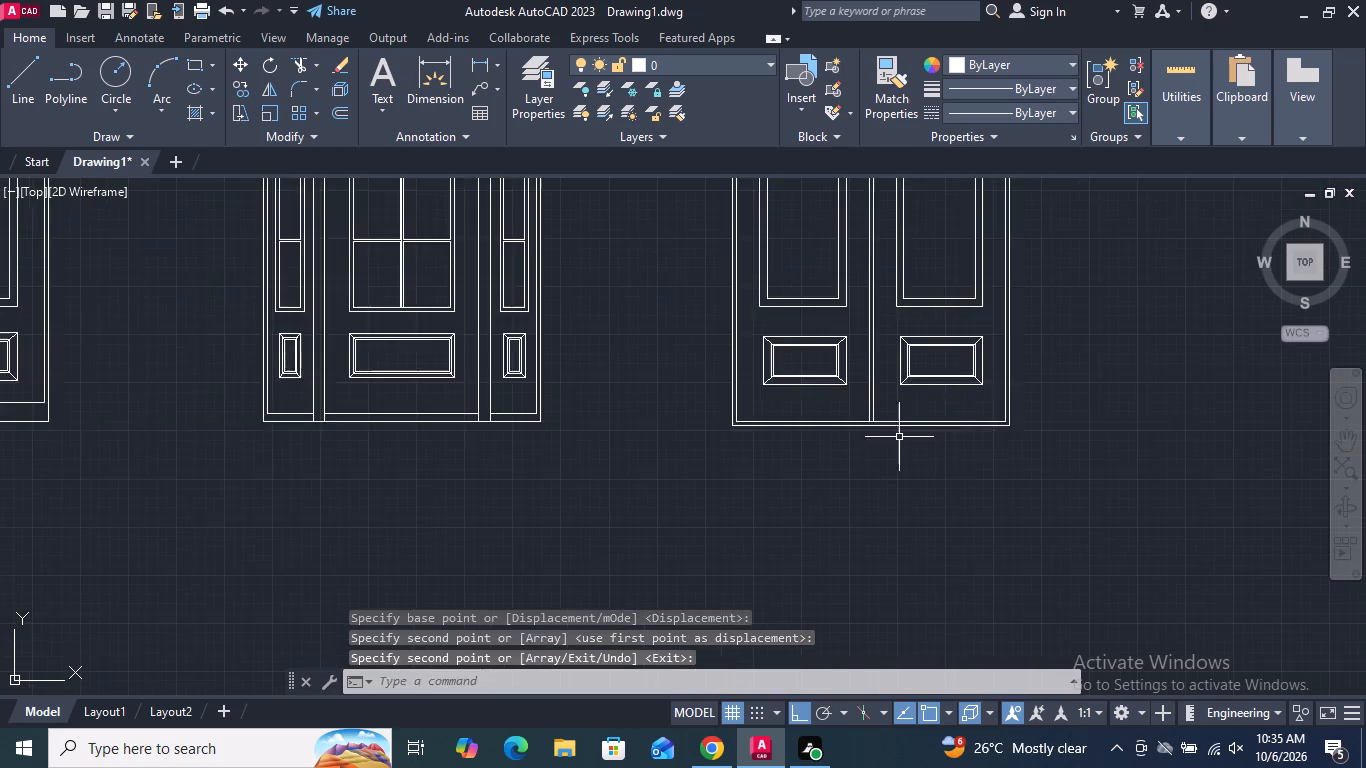
pyautogui.scroll(-2, 899, 437)
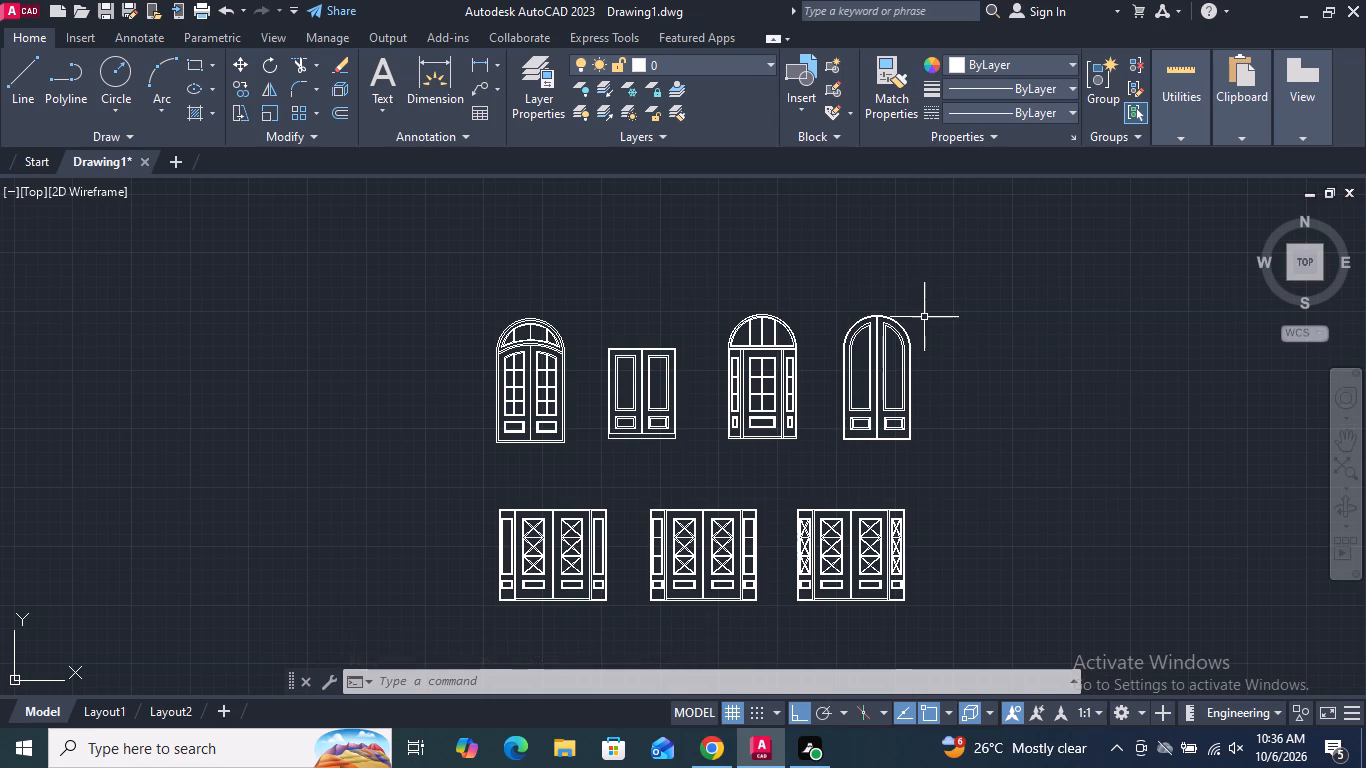
pyautogui.scroll(2, 924, 317)
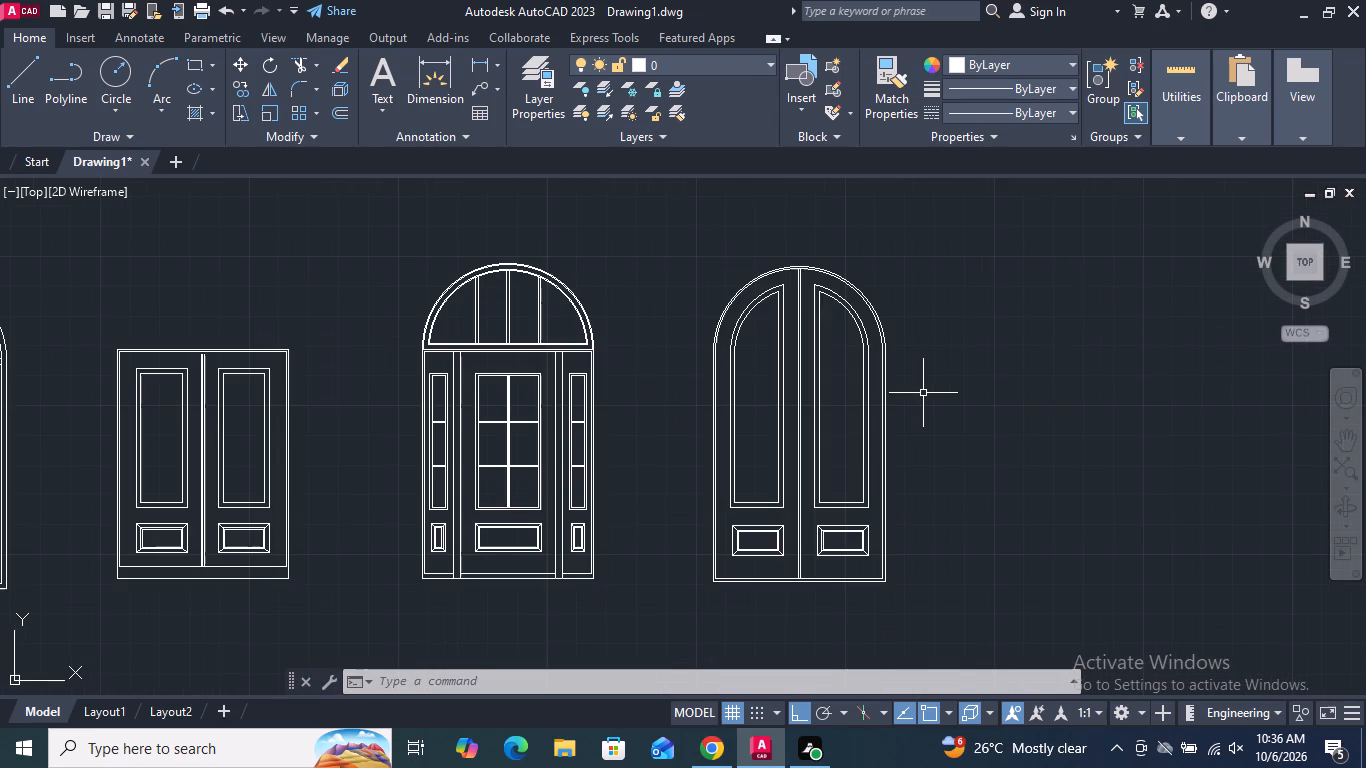
pyautogui.click(23, 78)
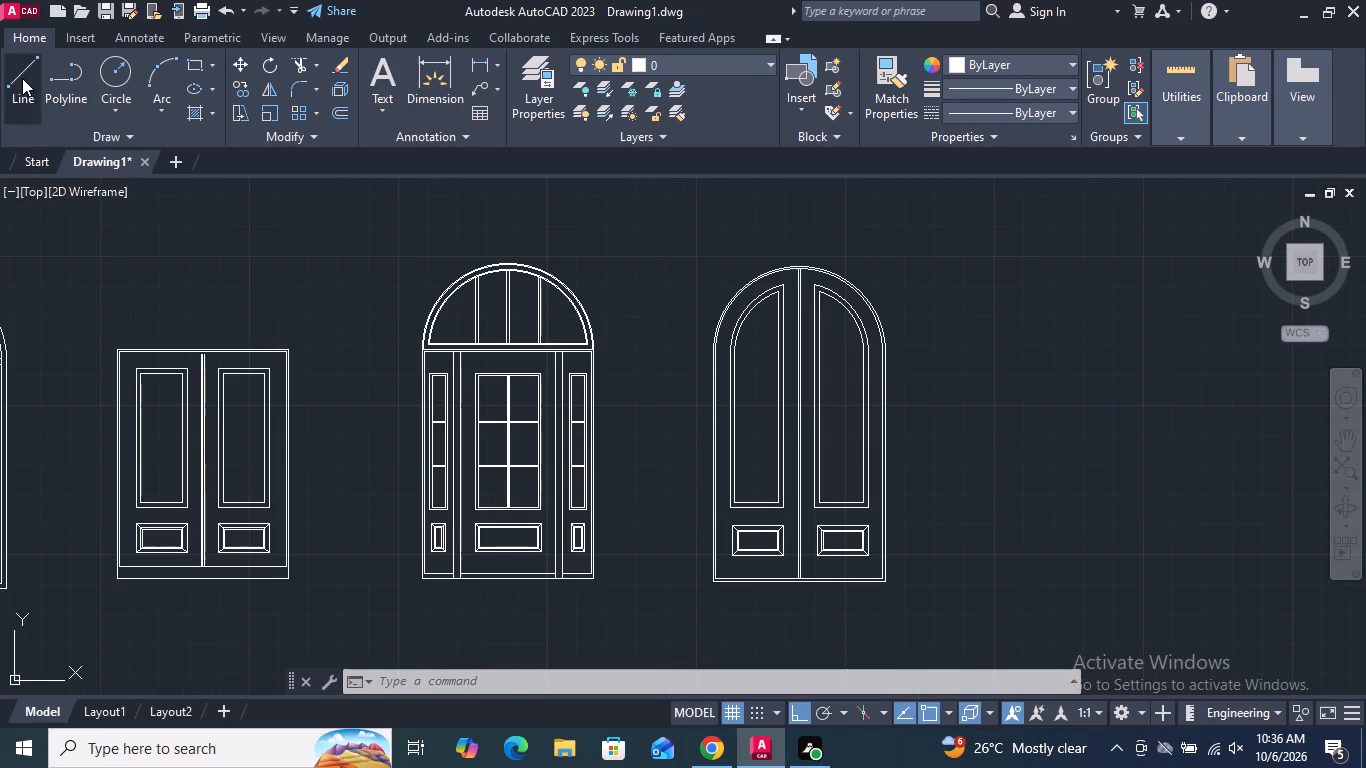
pyautogui.scroll(-1, 397, 250)
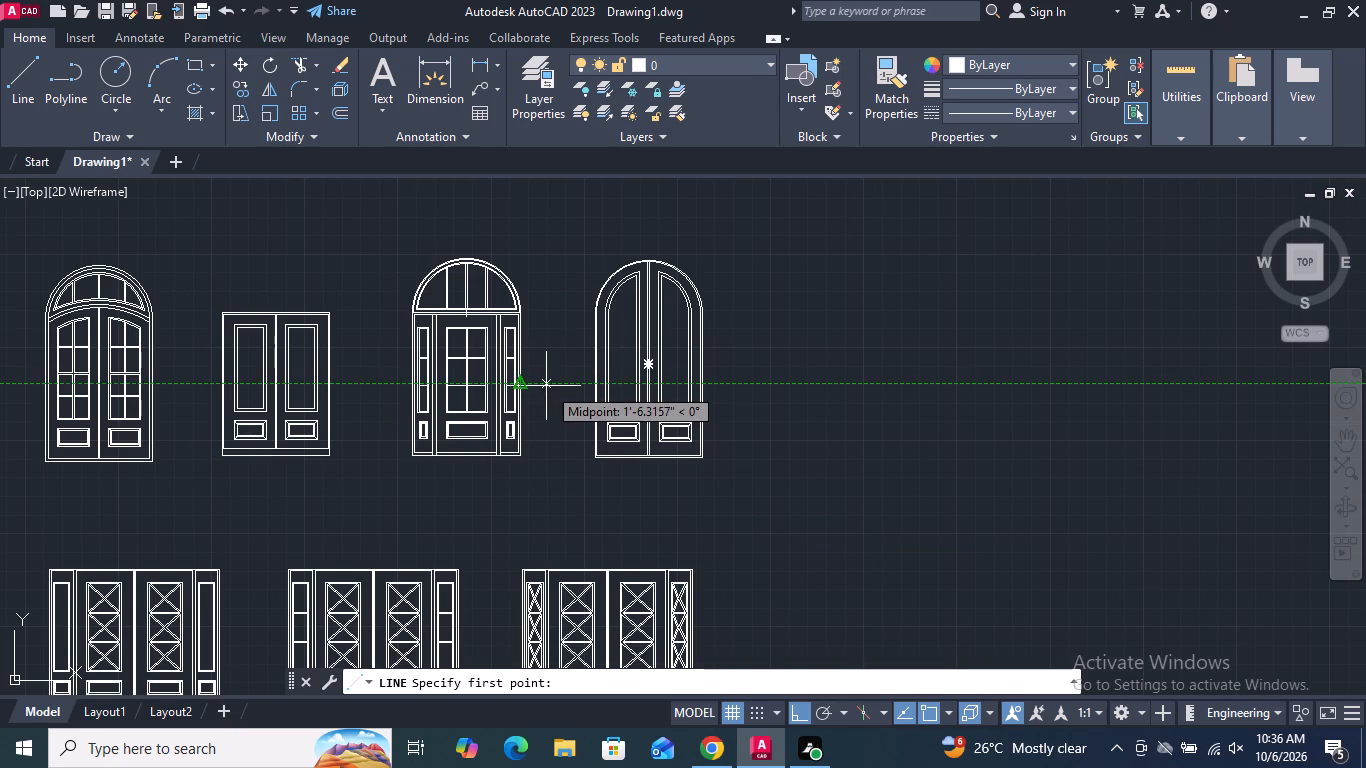
pyautogui.scroll(1, 619, 366)
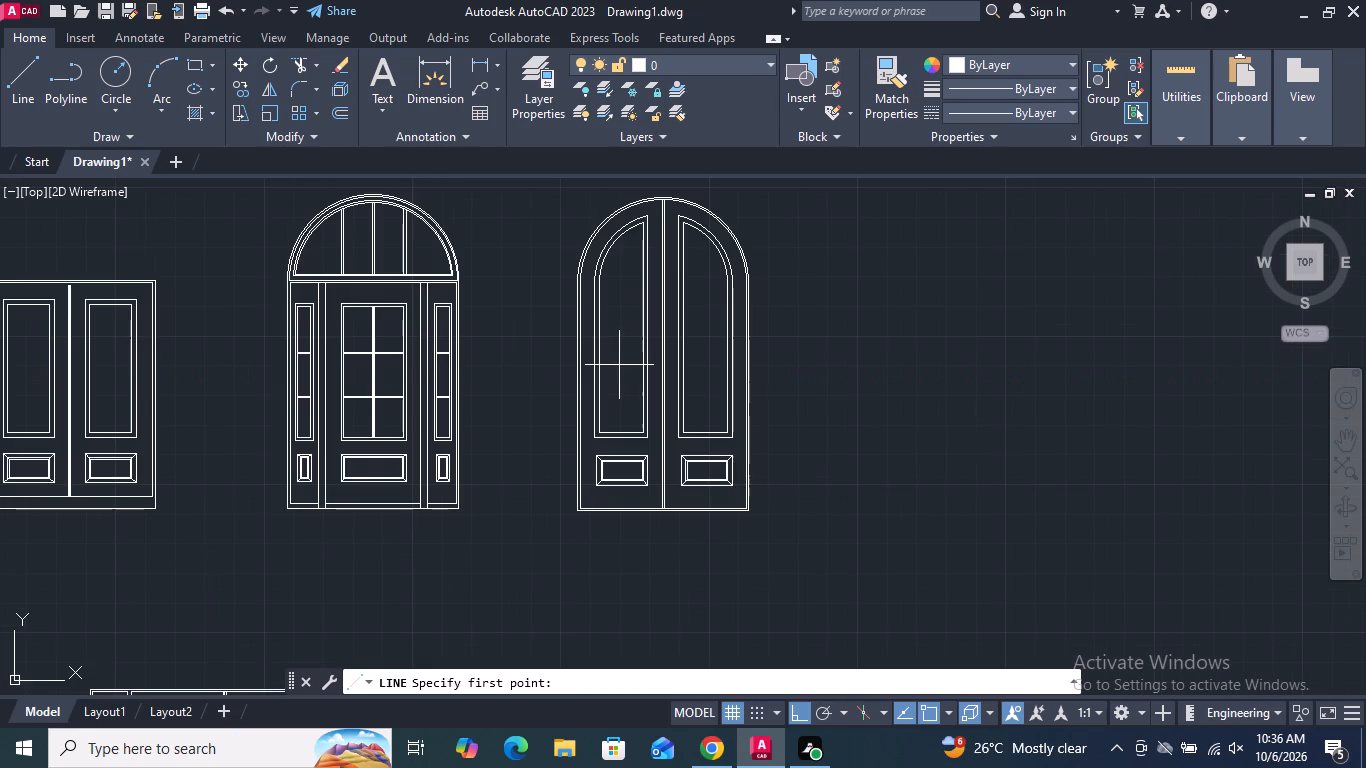
pyautogui.click(600, 382)
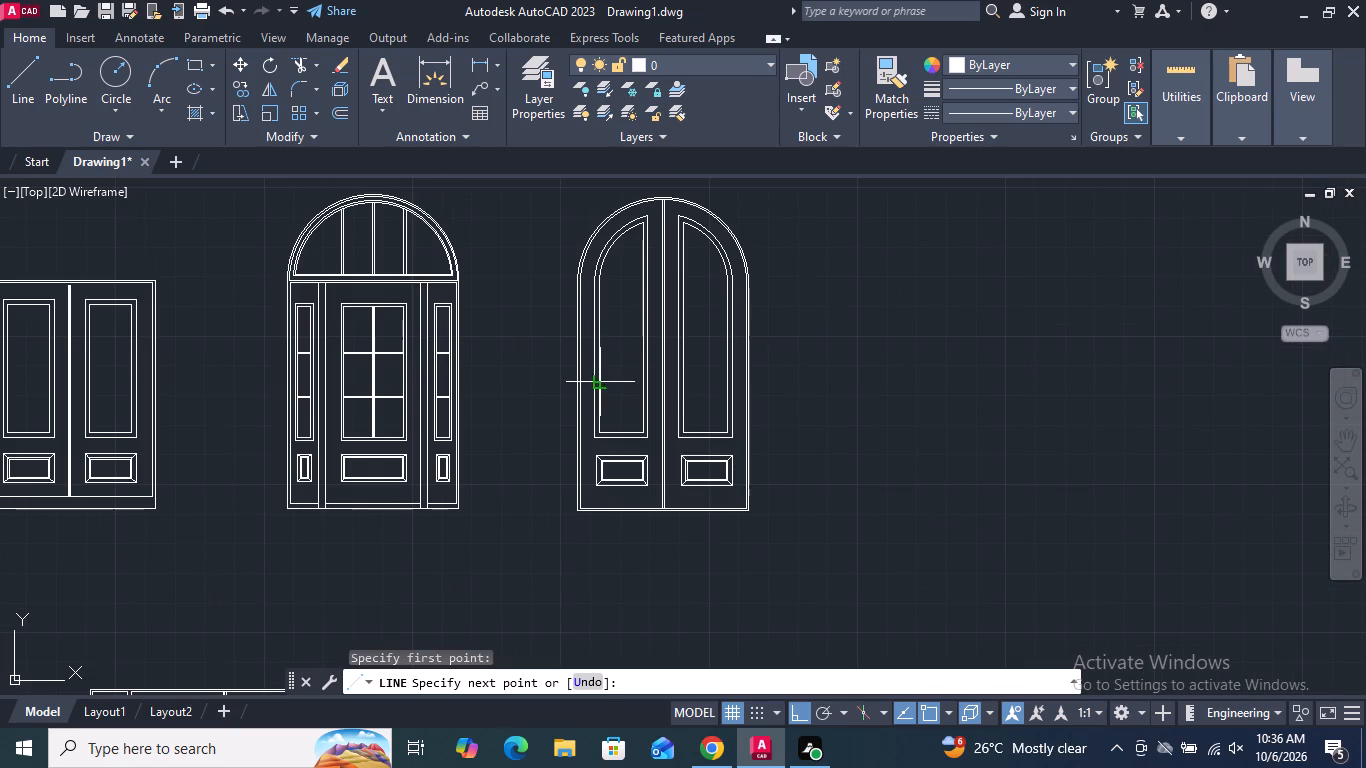
pyautogui.click(645, 378)
pyautogui.press('Return')
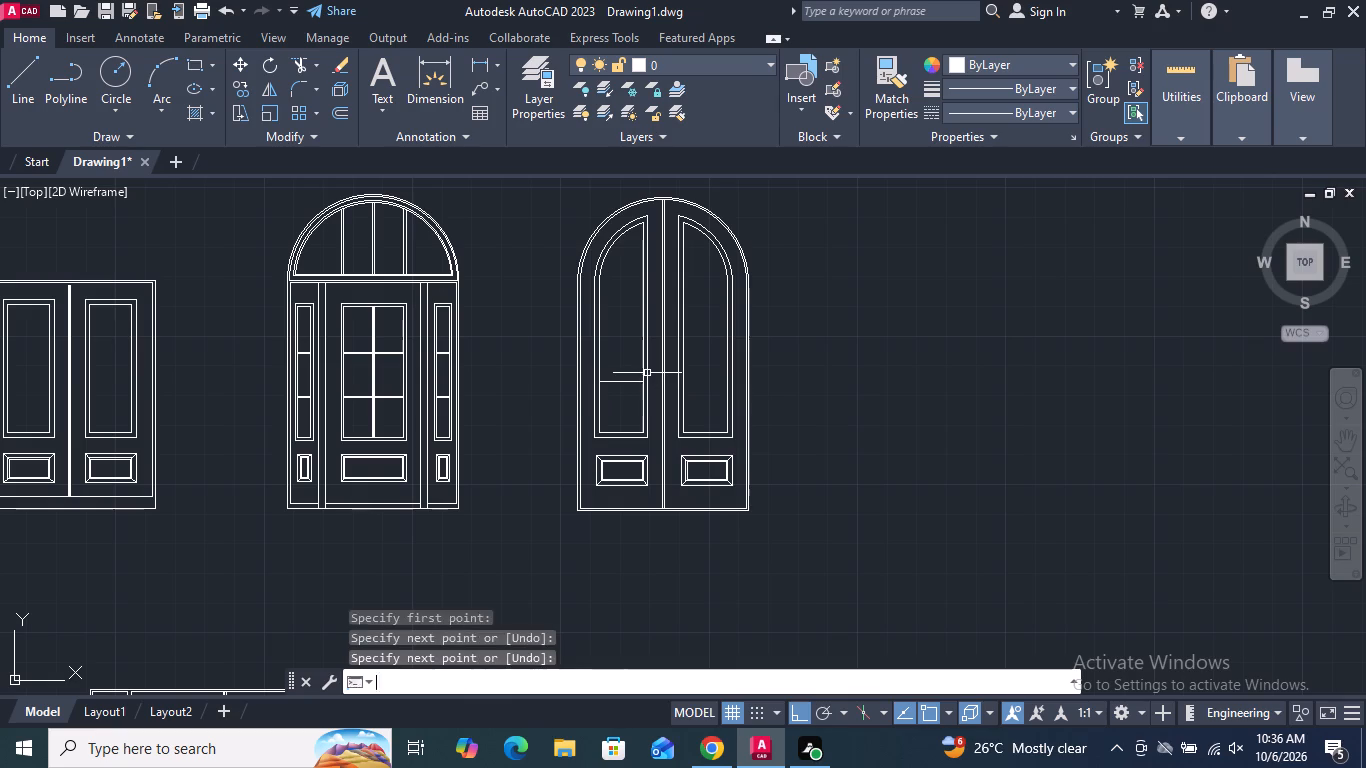
pyautogui.scroll(3, 648, 374)
pyautogui.press('Return')
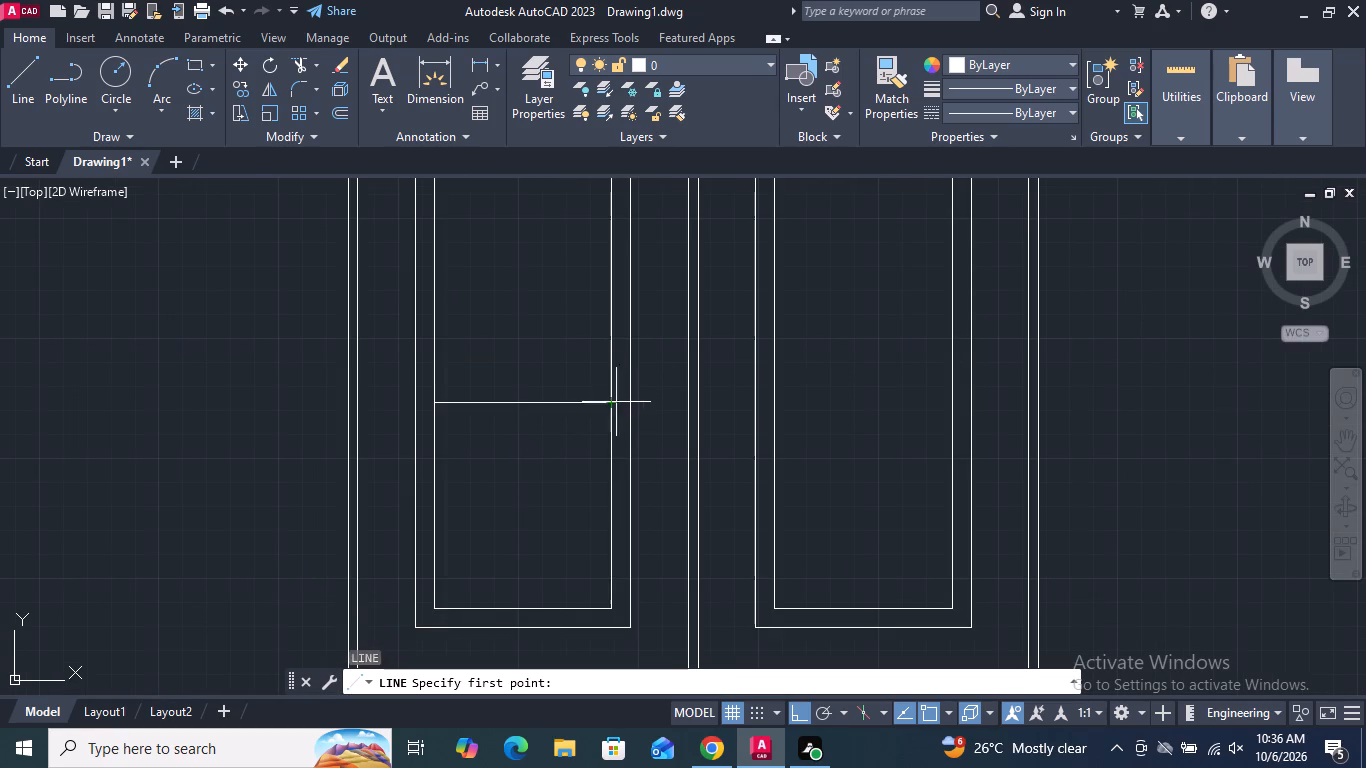
pyautogui.click(774, 402)
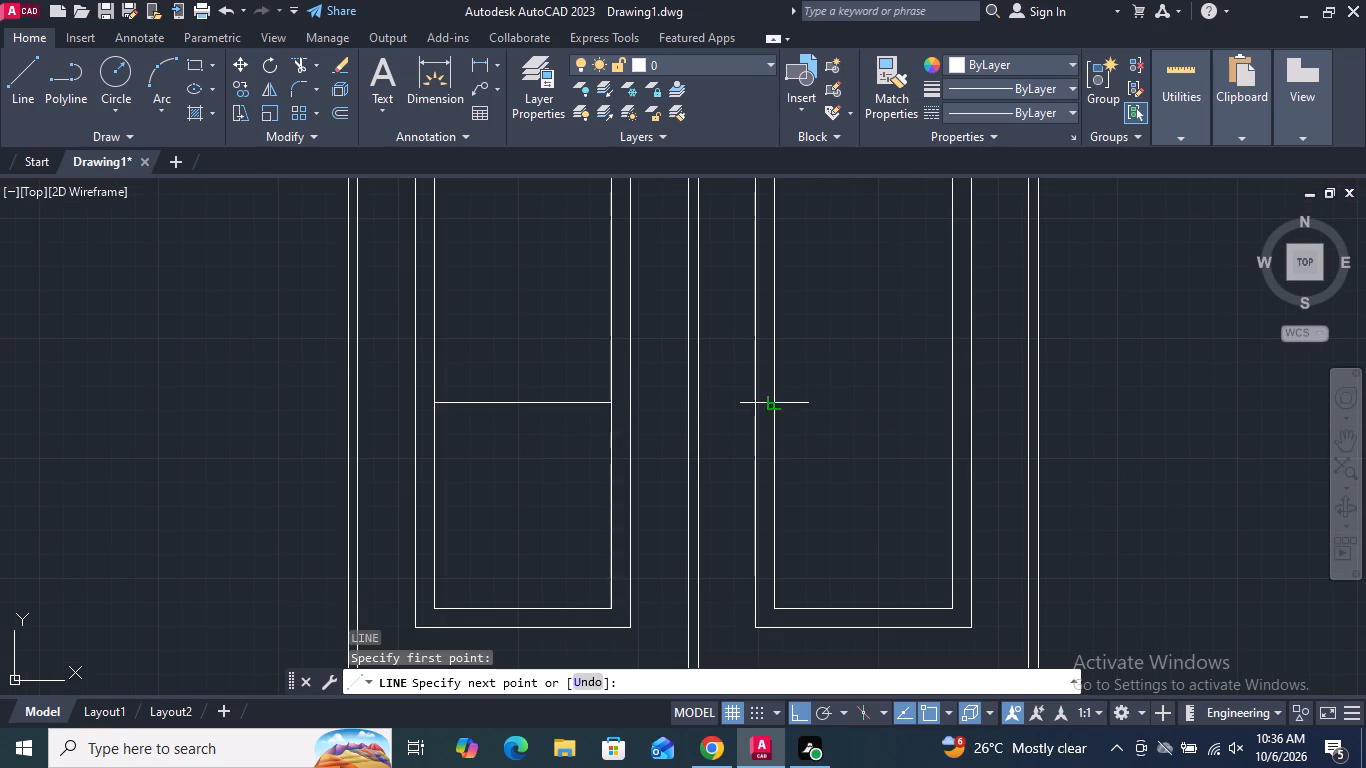
pyautogui.click(948, 401)
pyautogui.press('Return')
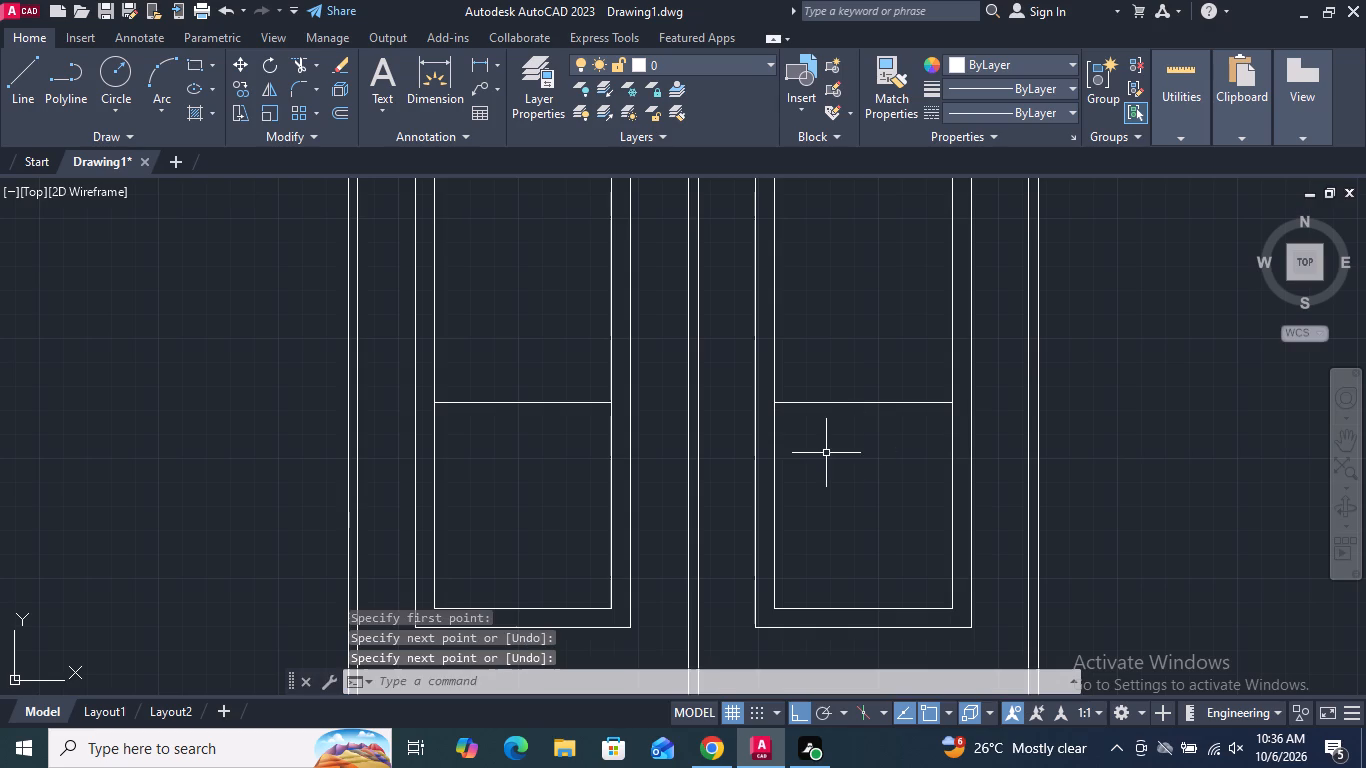
# Offset the horizontal lines in both arched leaf panels upward by 1".
pyautogui.click(829, 418)
pyautogui.click(813, 383)
pyautogui.click(473, 435)
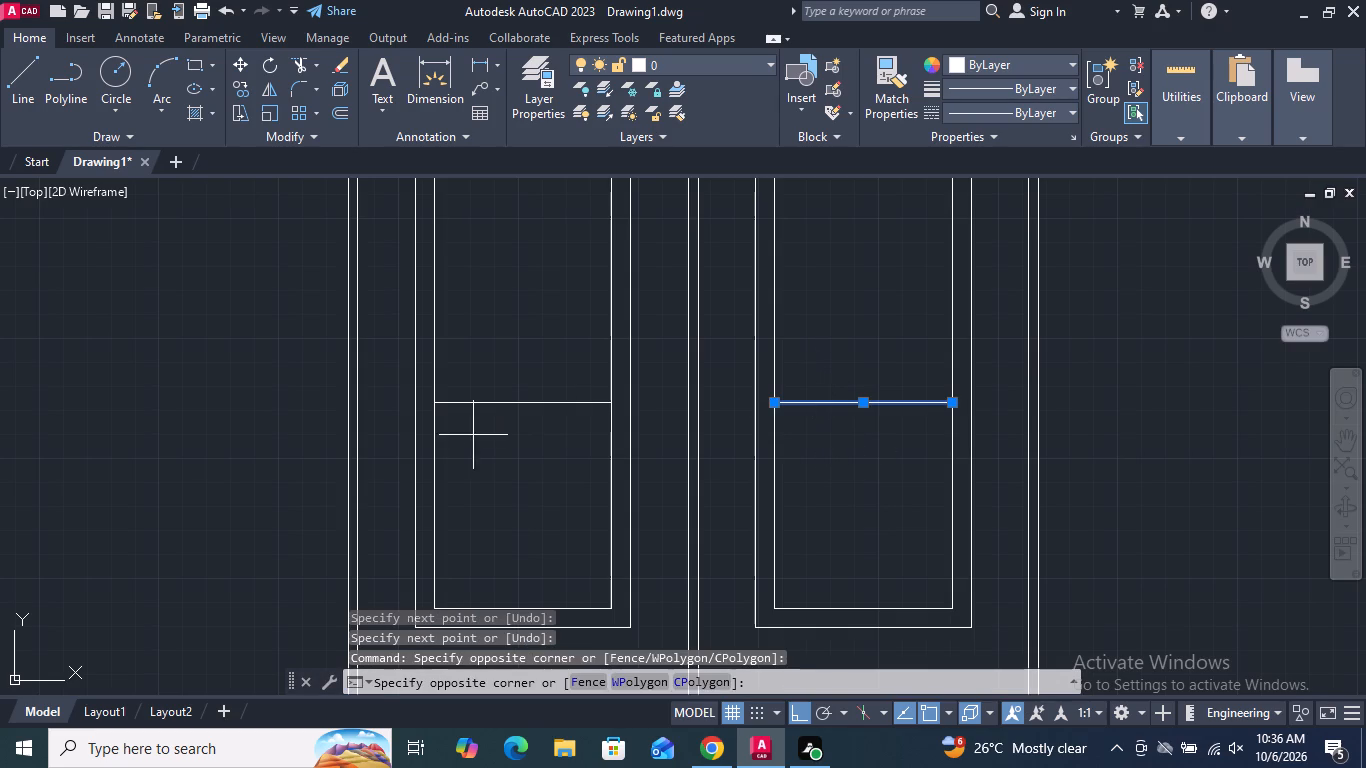
pyautogui.click(466, 385)
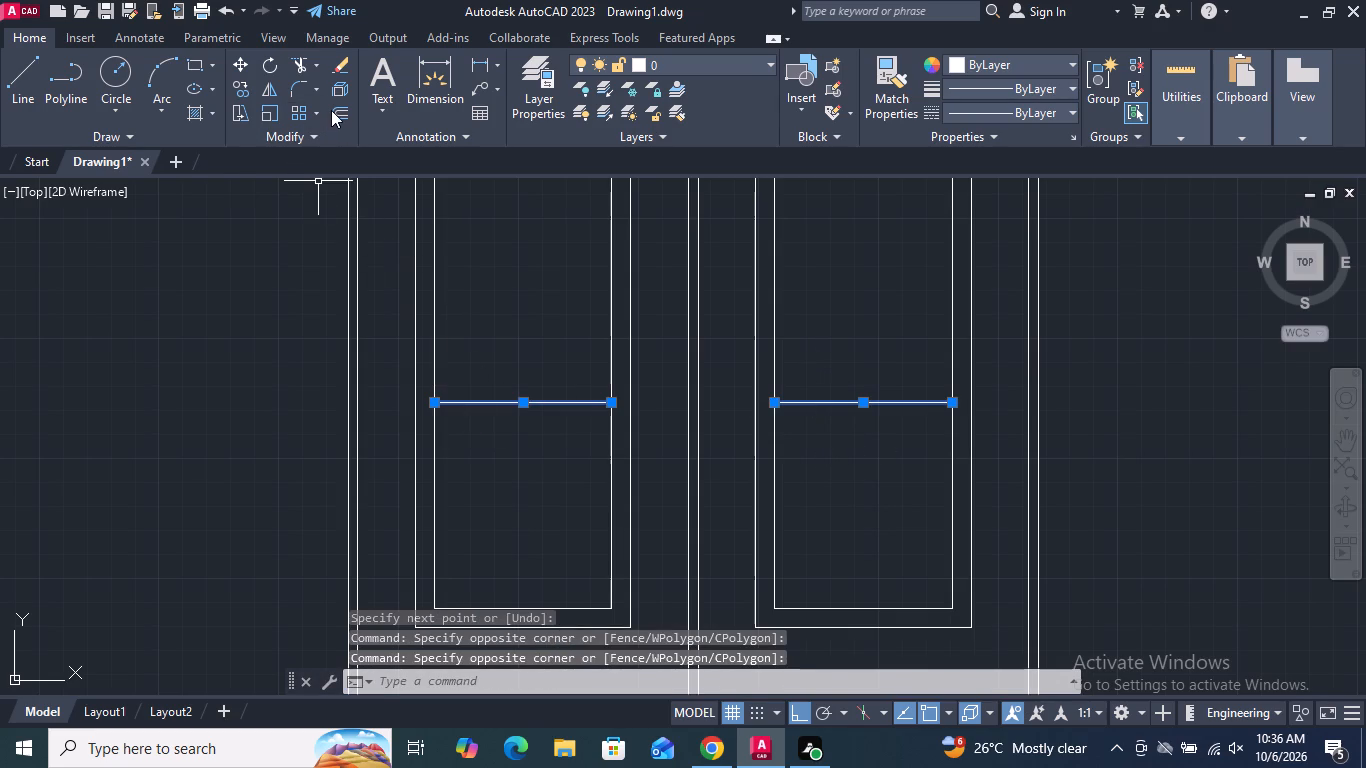
pyautogui.click(331, 110)
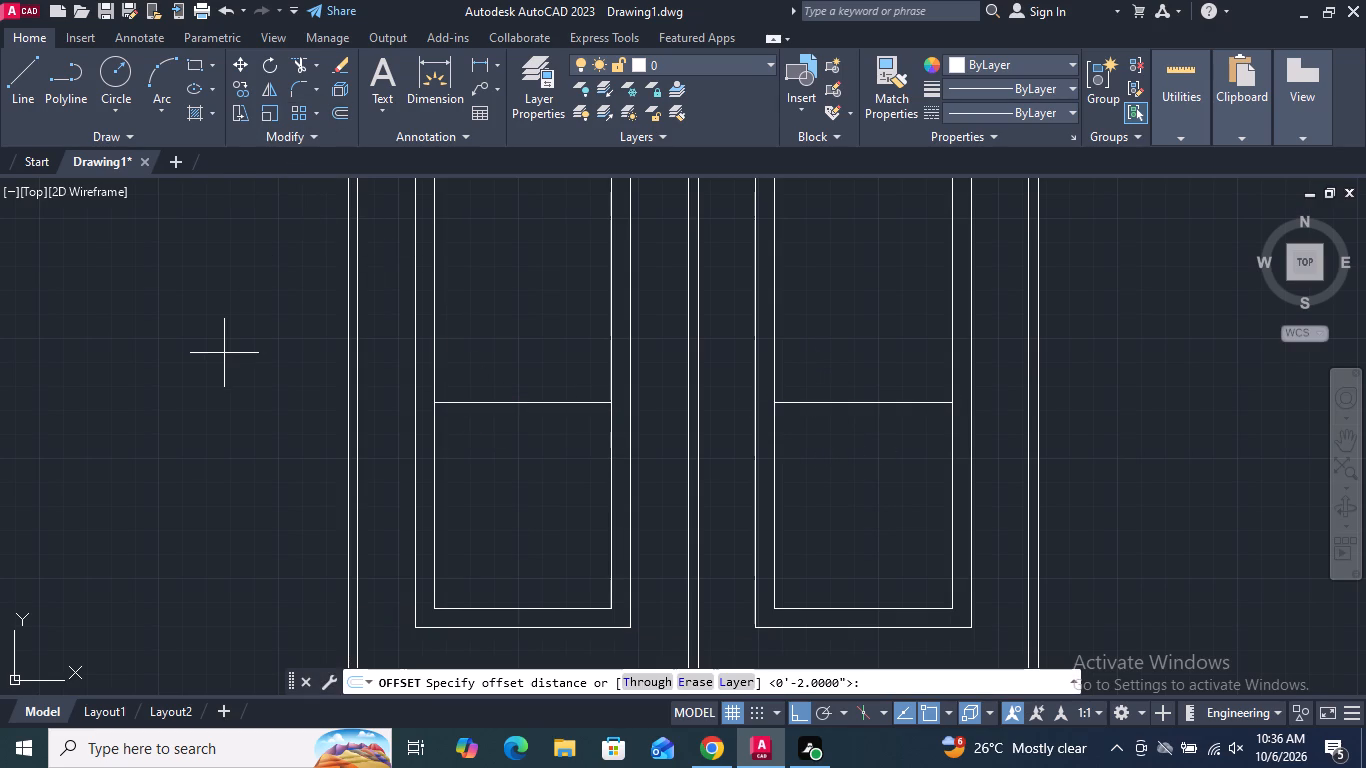
pyautogui.write('1"')
pyautogui.press('Return')
pyautogui.click(498, 401)
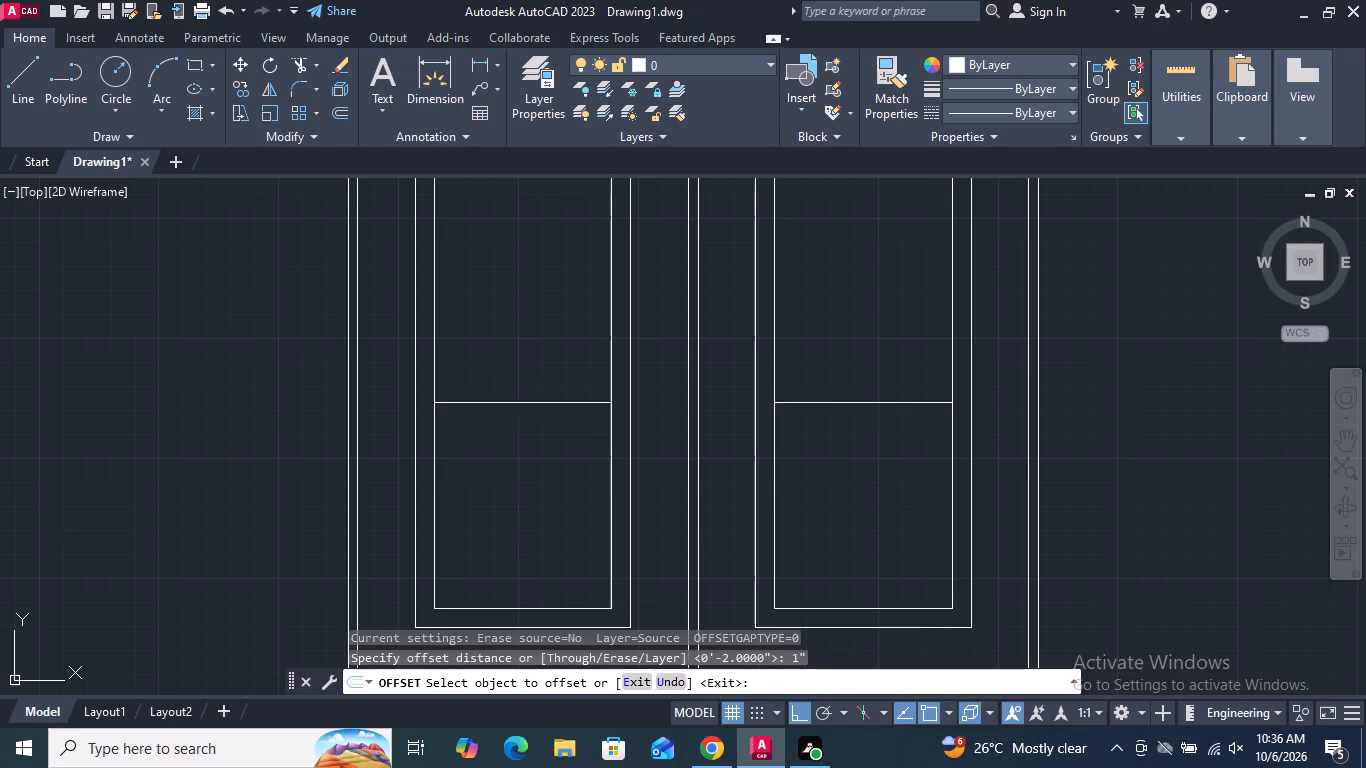
pyautogui.click(500, 383)
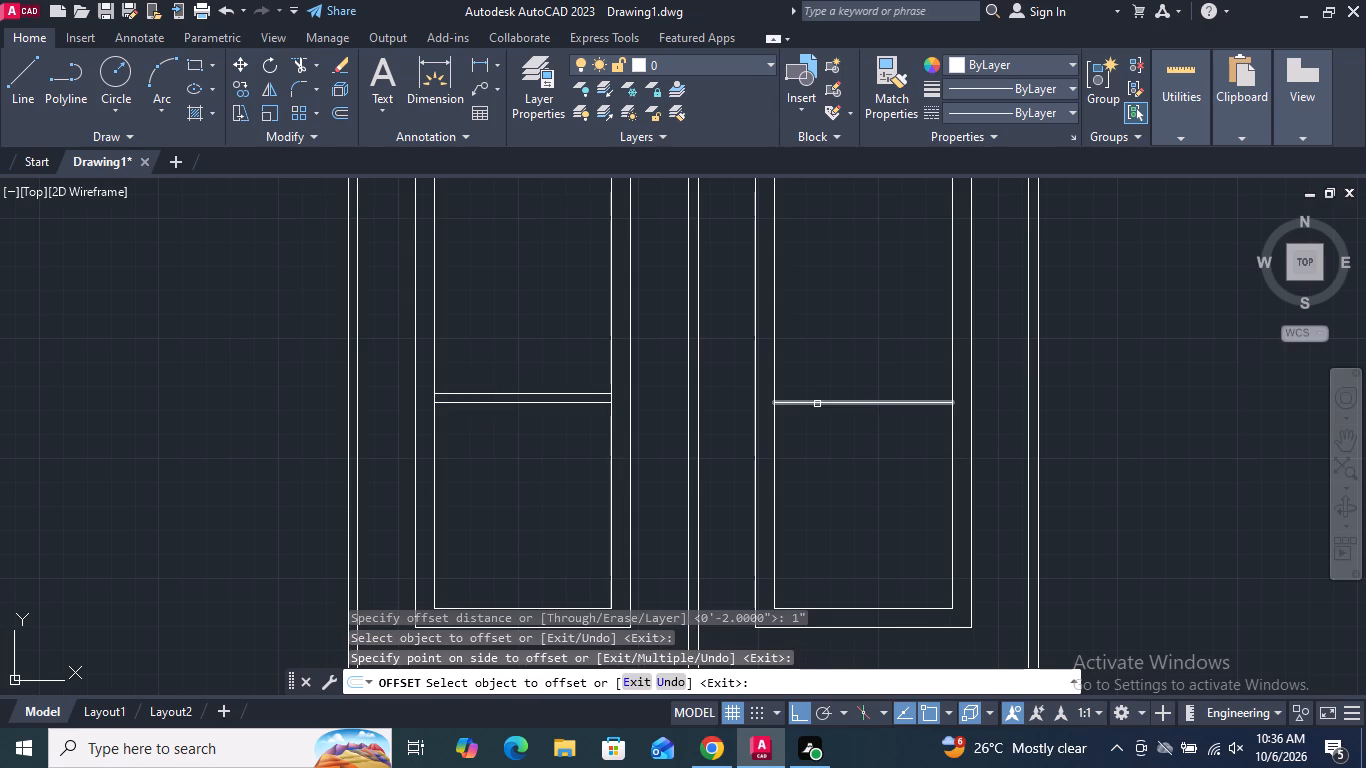
pyautogui.click(817, 404)
pyautogui.click(818, 377)
pyautogui.press('Return')
# Copy the paired horizontal bar lines of both arched leaf panels about 2'-3" straight up.
pyautogui.scroll(-2, 643, 480)
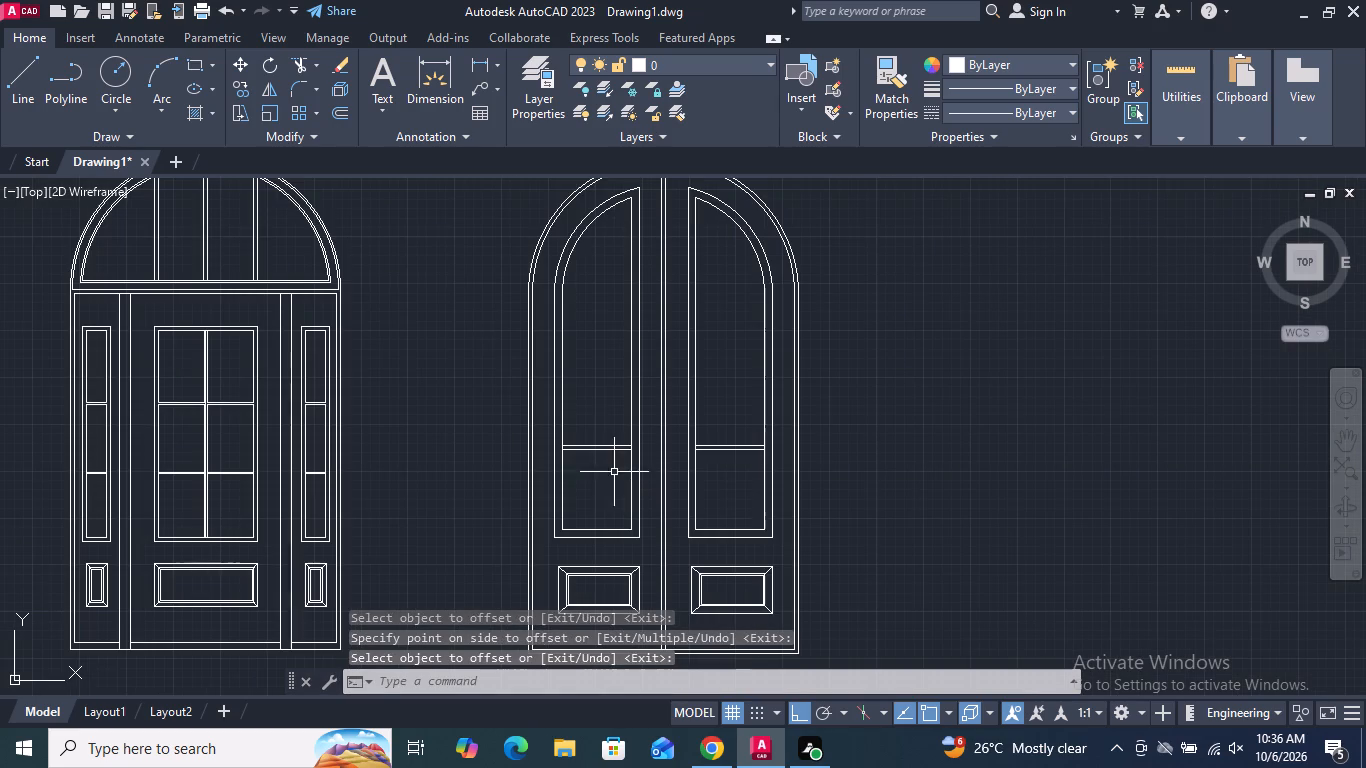
pyautogui.click(607, 464)
pyautogui.click(596, 435)
pyautogui.moveTo(732, 467); pyautogui.dragTo(732, 458)
pyautogui.click(722, 417)
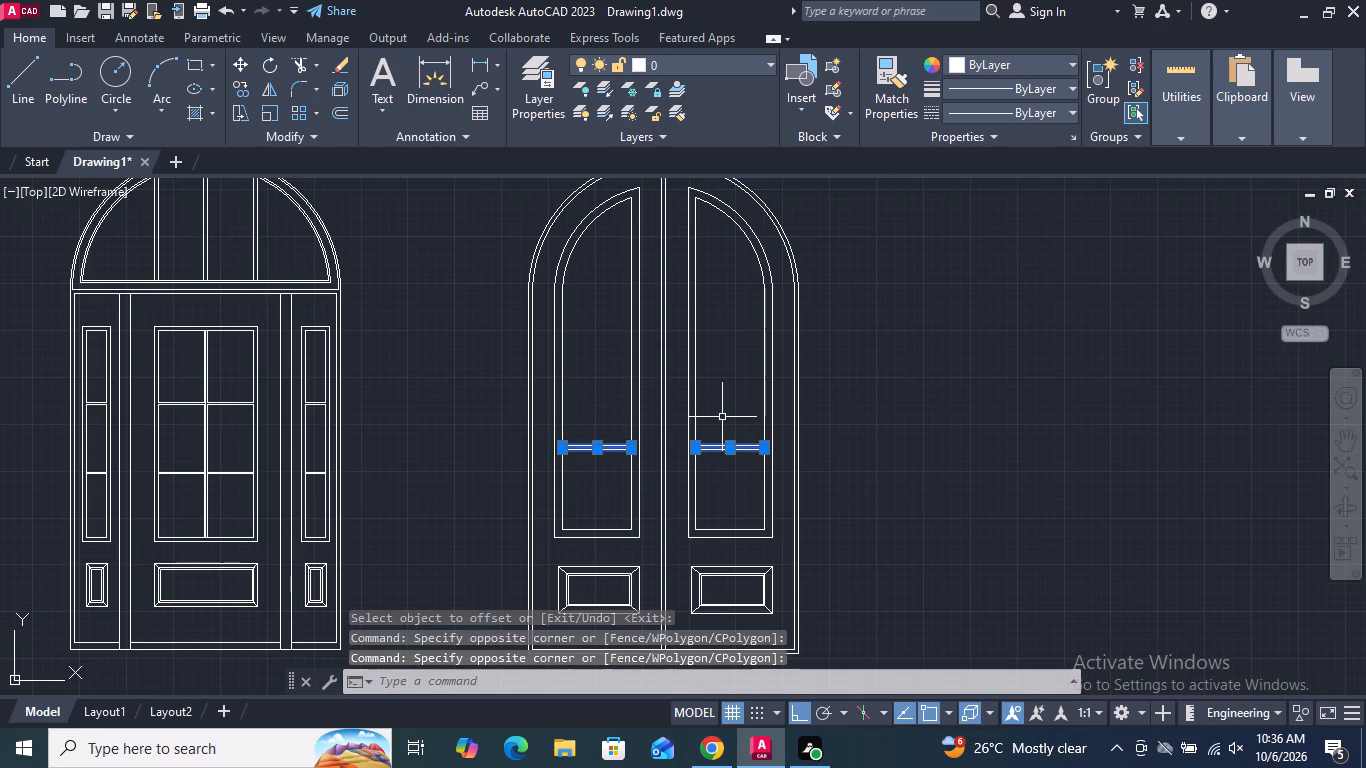
pyautogui.write('co')
pyautogui.press('Return')
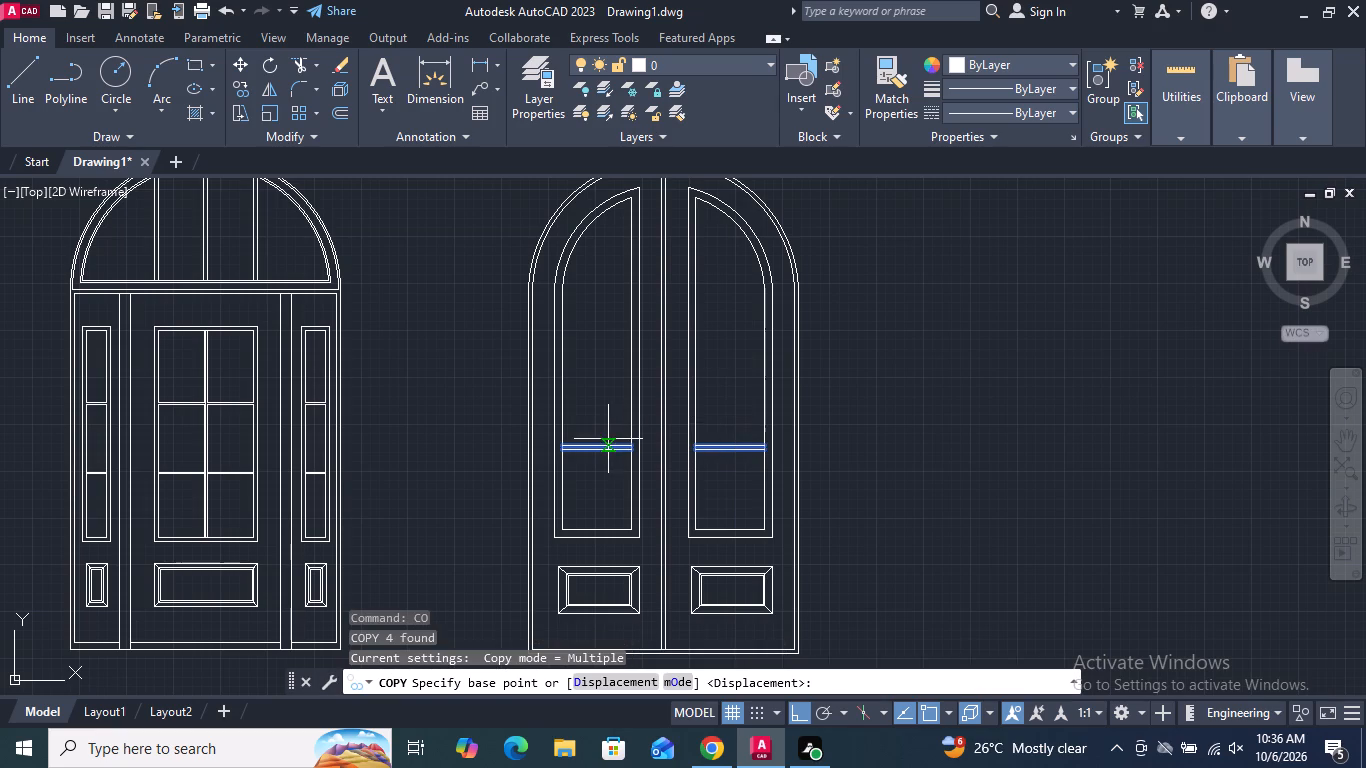
pyautogui.click(598, 444)
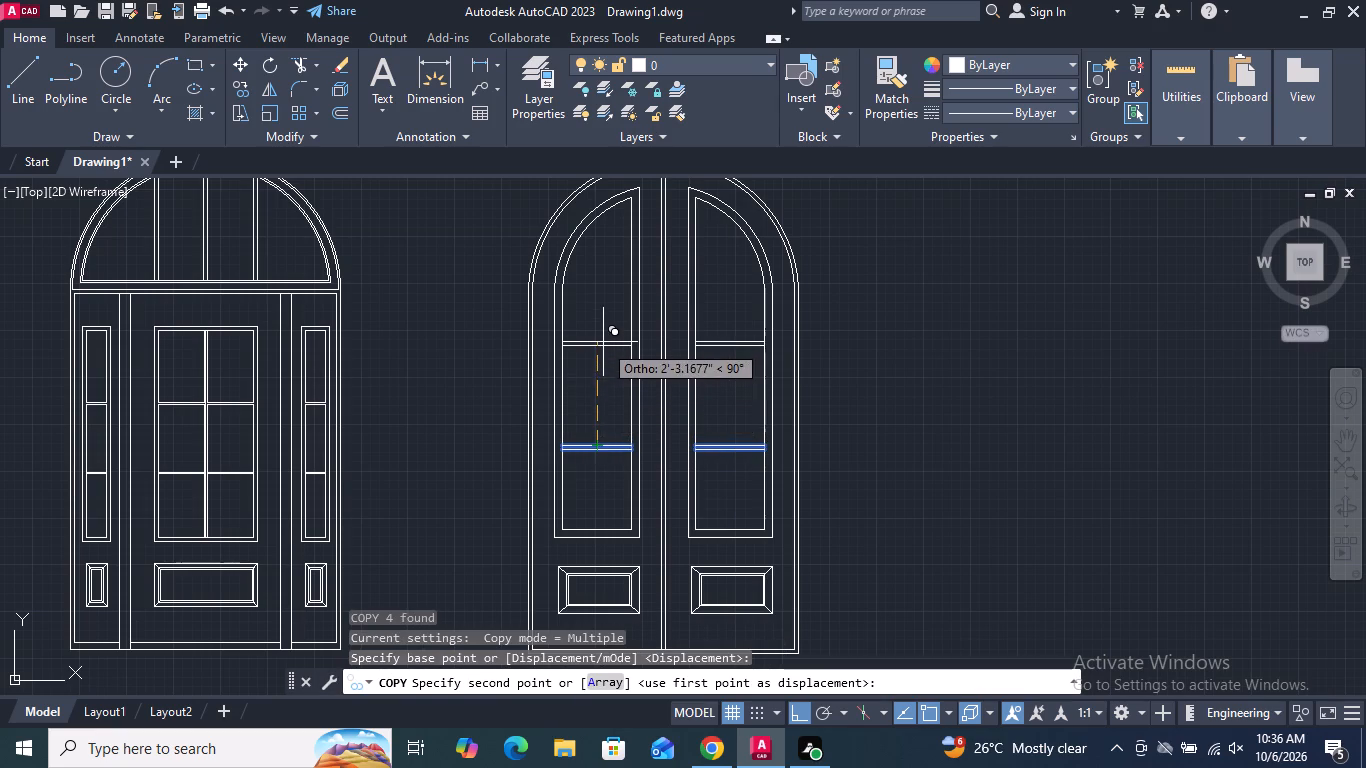
pyautogui.click(605, 332)
pyautogui.press('Return')
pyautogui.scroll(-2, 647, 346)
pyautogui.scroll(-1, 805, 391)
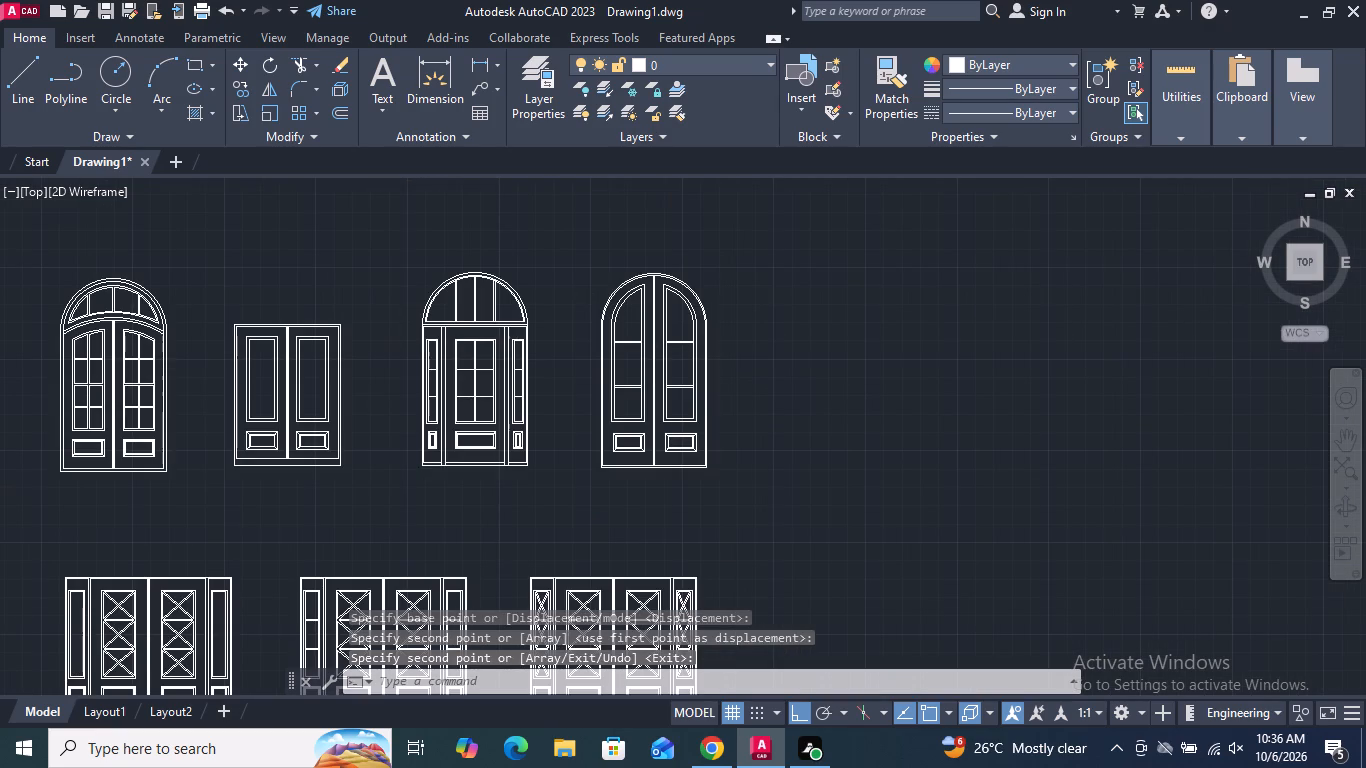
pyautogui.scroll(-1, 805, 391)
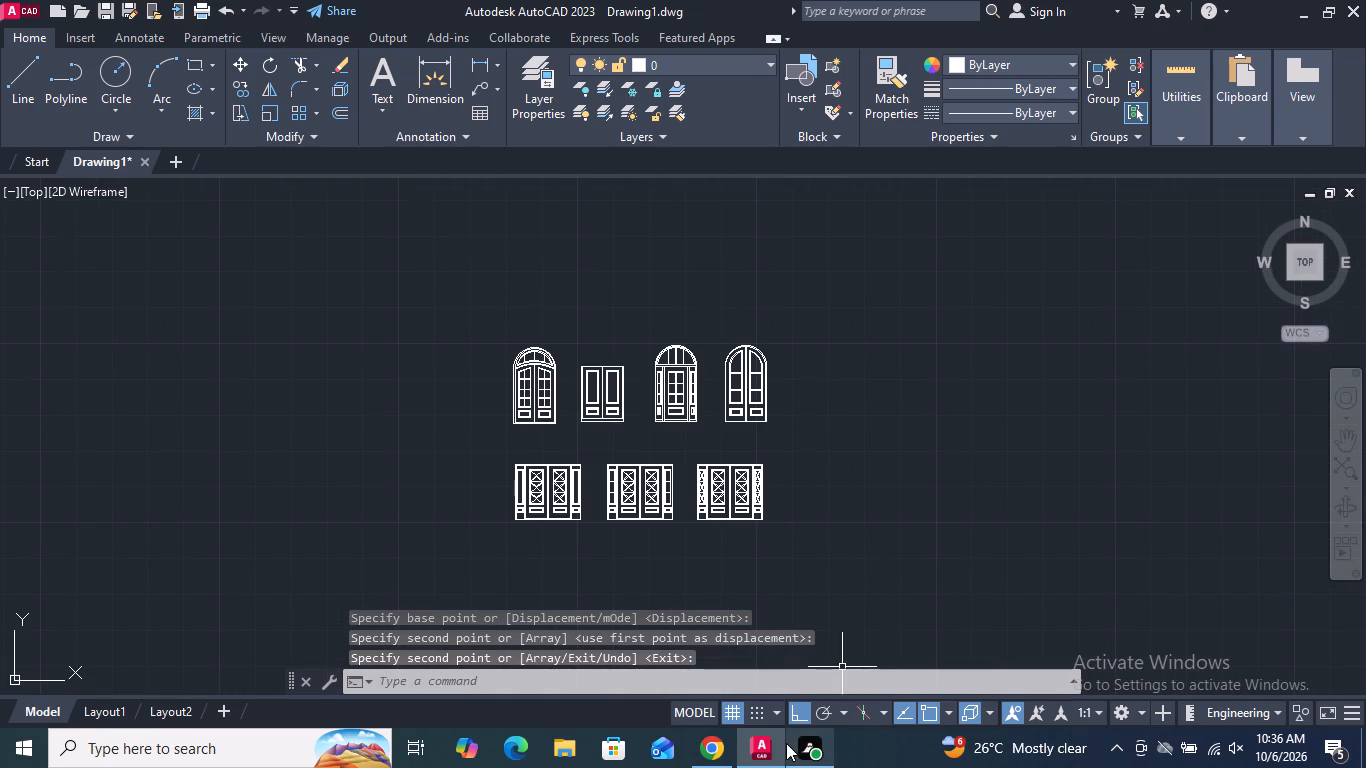
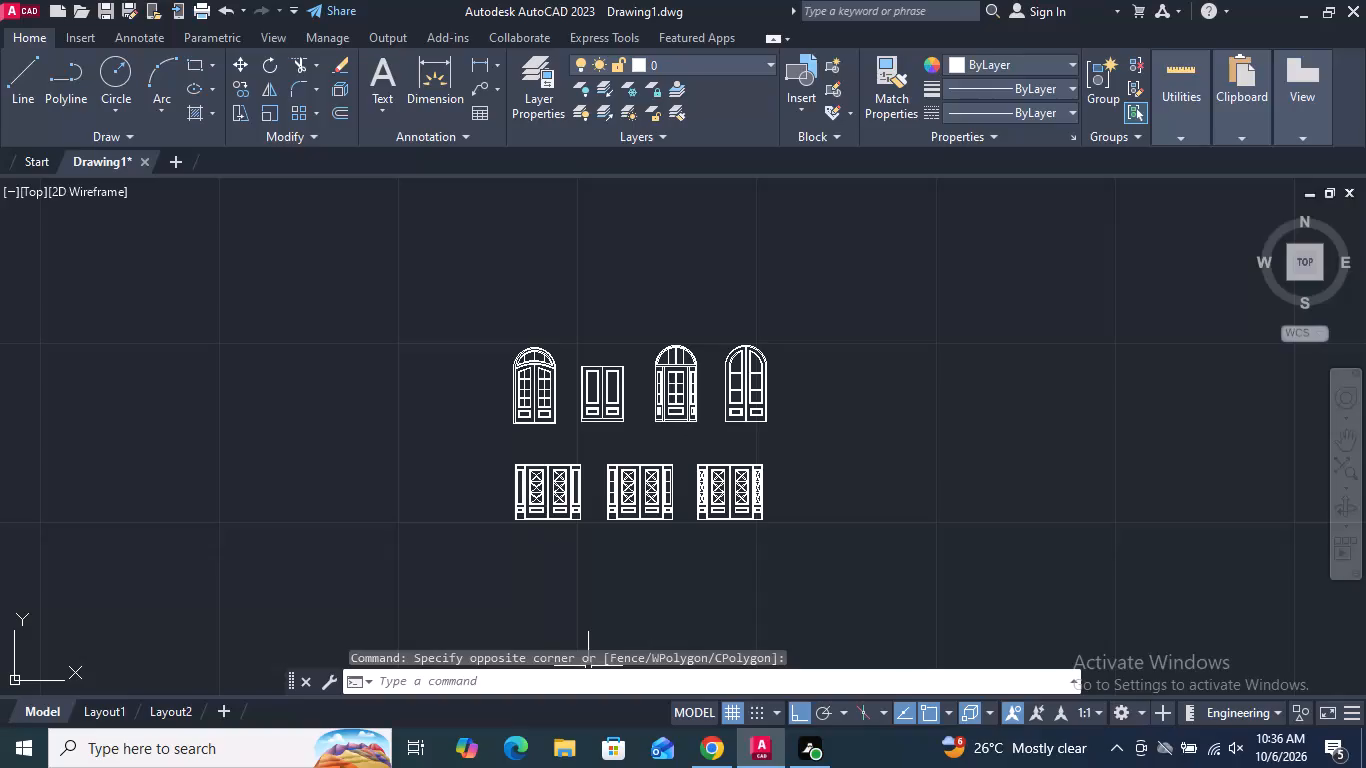
# Save the drawing in the Documents folder under the file name Classic Regency-Style Glazed Door Designs.
pyautogui.click(467, 683)
pyautogui.hotkey('ctrl', 's')
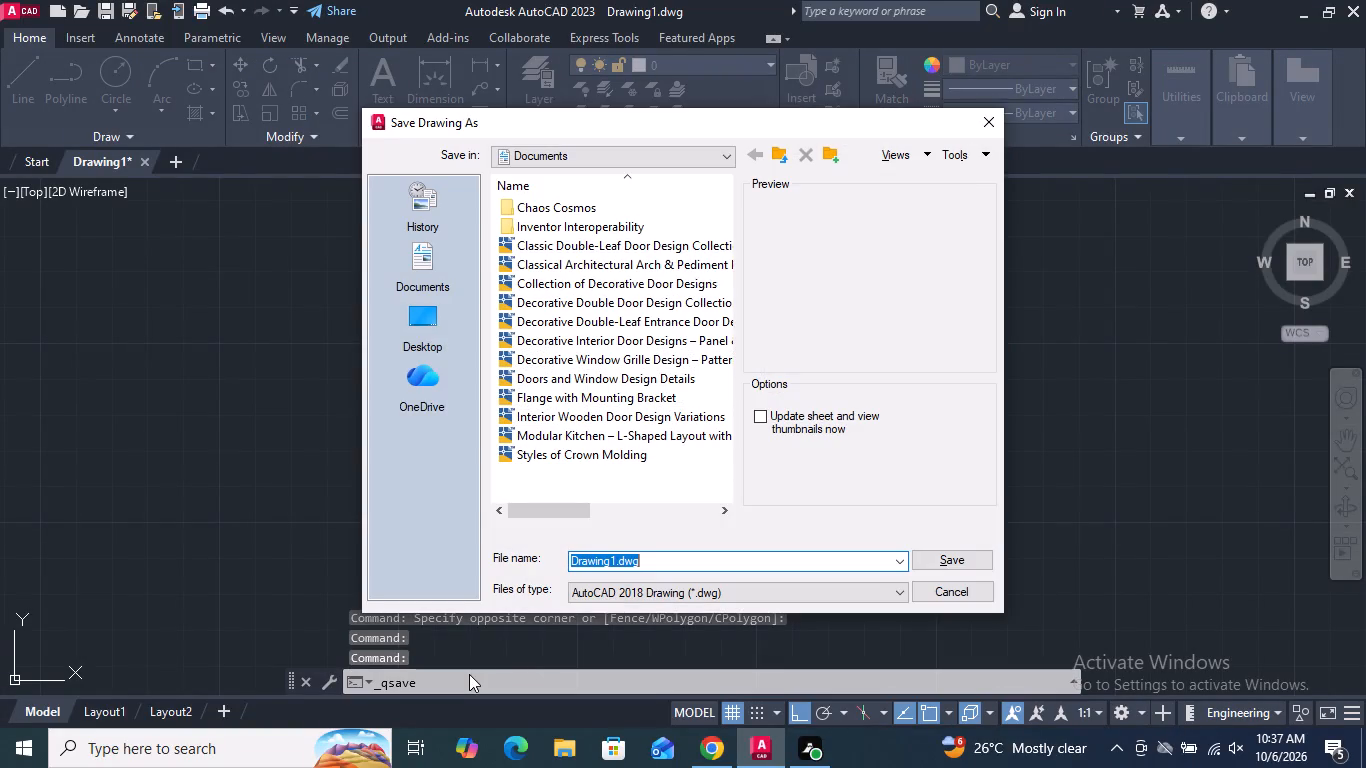
pyautogui.click(615, 558)
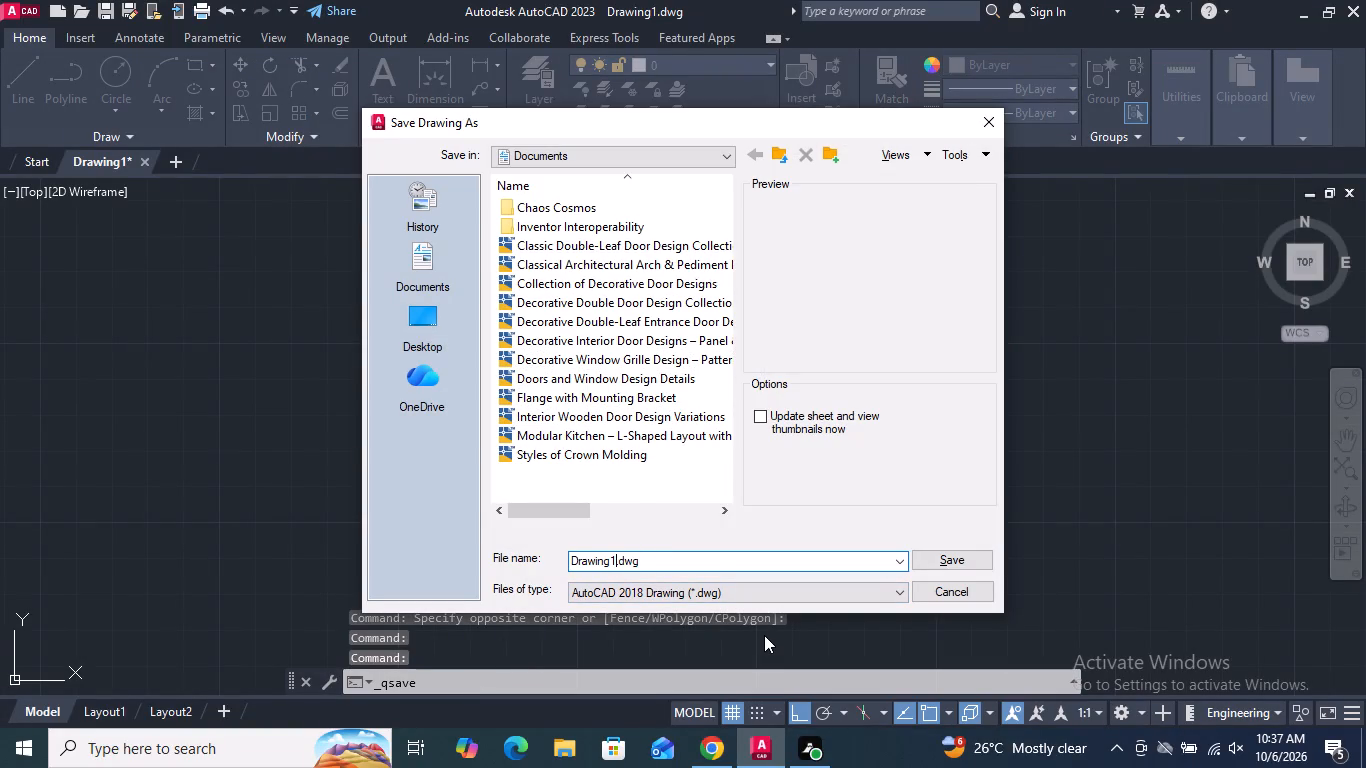
pyautogui.press('BackSpace')
pyautogui.press('BackSpace')
pyautogui.press('BackSpace')
pyautogui.press('BackSpace')
pyautogui.press('BackSpace')
pyautogui.press('BackSpace')
pyautogui.press('BackSpace')
pyautogui.press('BackSpace')
pyautogui.press('BackSpace')
pyautogui.press('BackSpace')
pyautogui.press('BackSpace')
pyautogui.press('BackSpace')
pyautogui.press('BackSpace')
pyautogui.press('BackSpace')
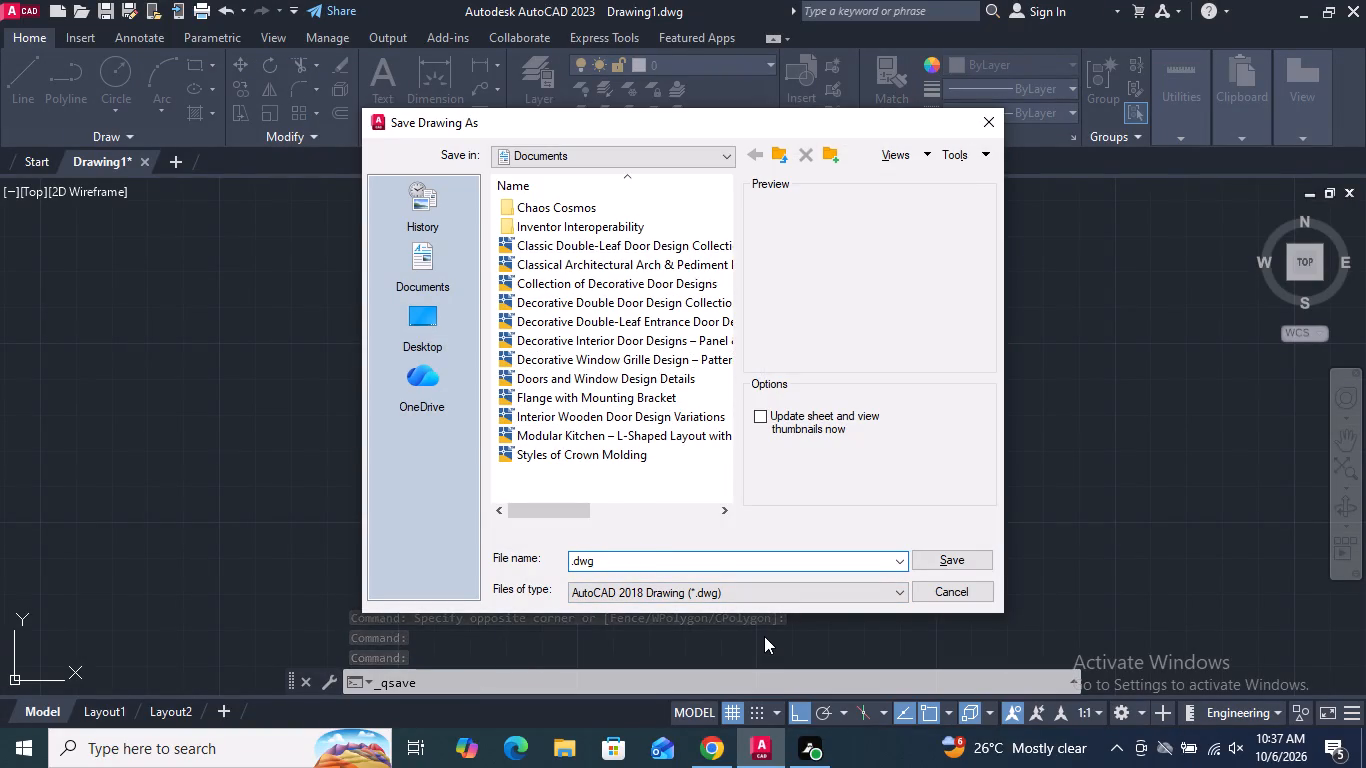
pyautogui.hotkey('ctrl', 'v')
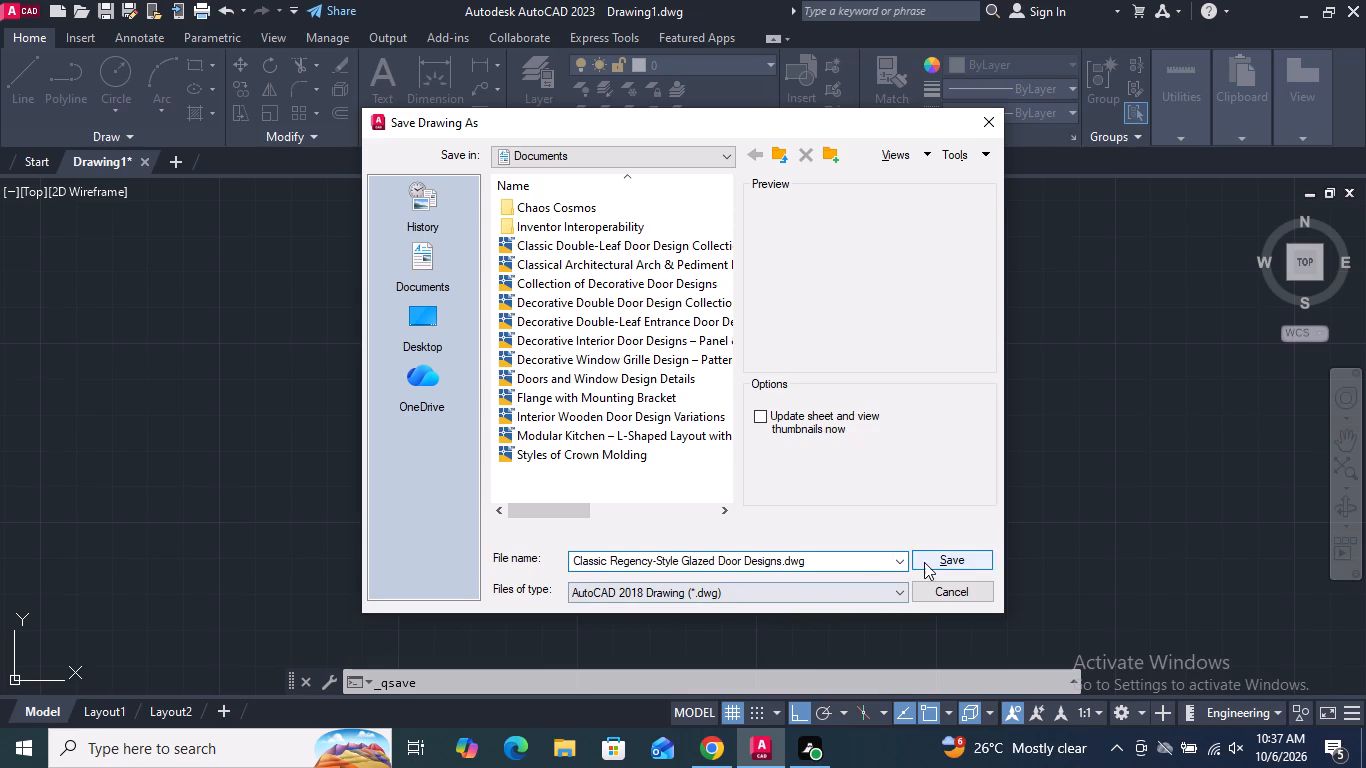
pyautogui.click(926, 559)
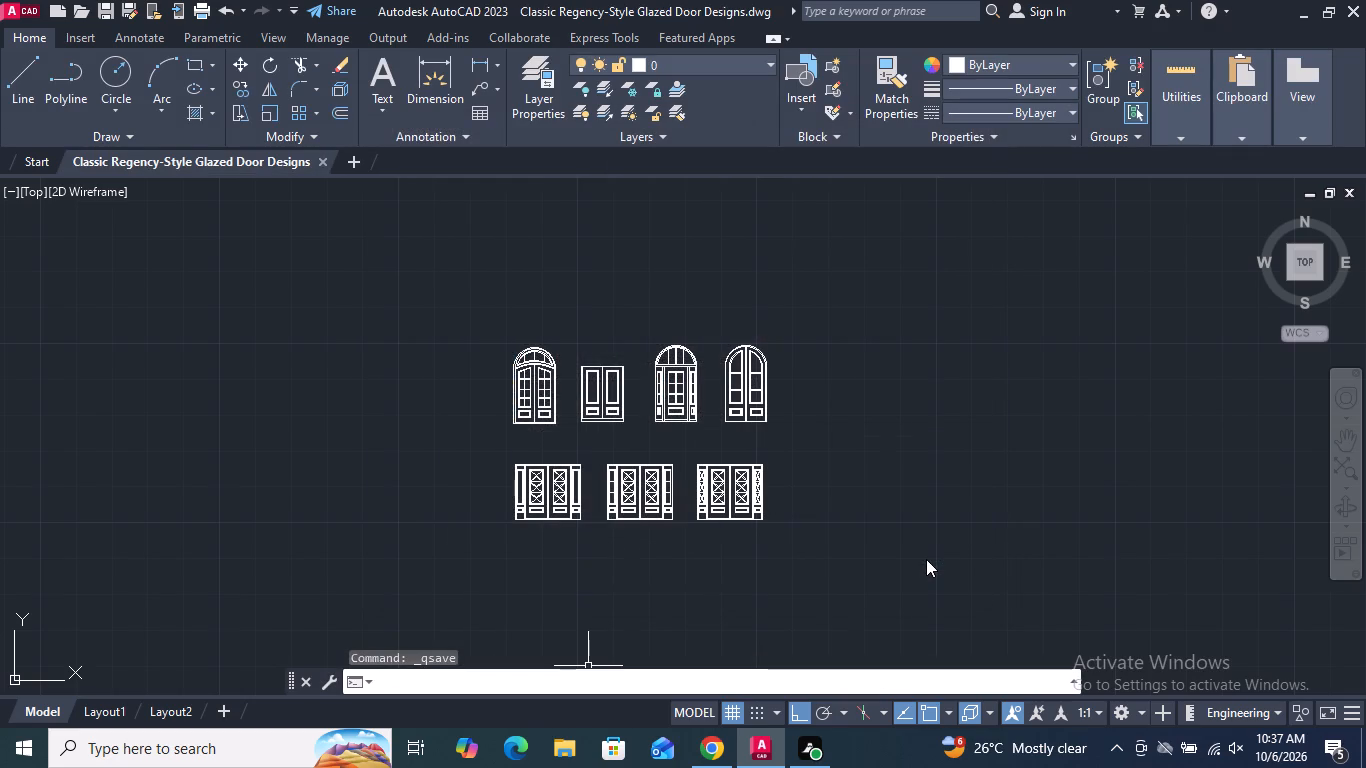
# Turn off command log file recording with the LOGFILEOFF command.
pyautogui.click(612, 679)
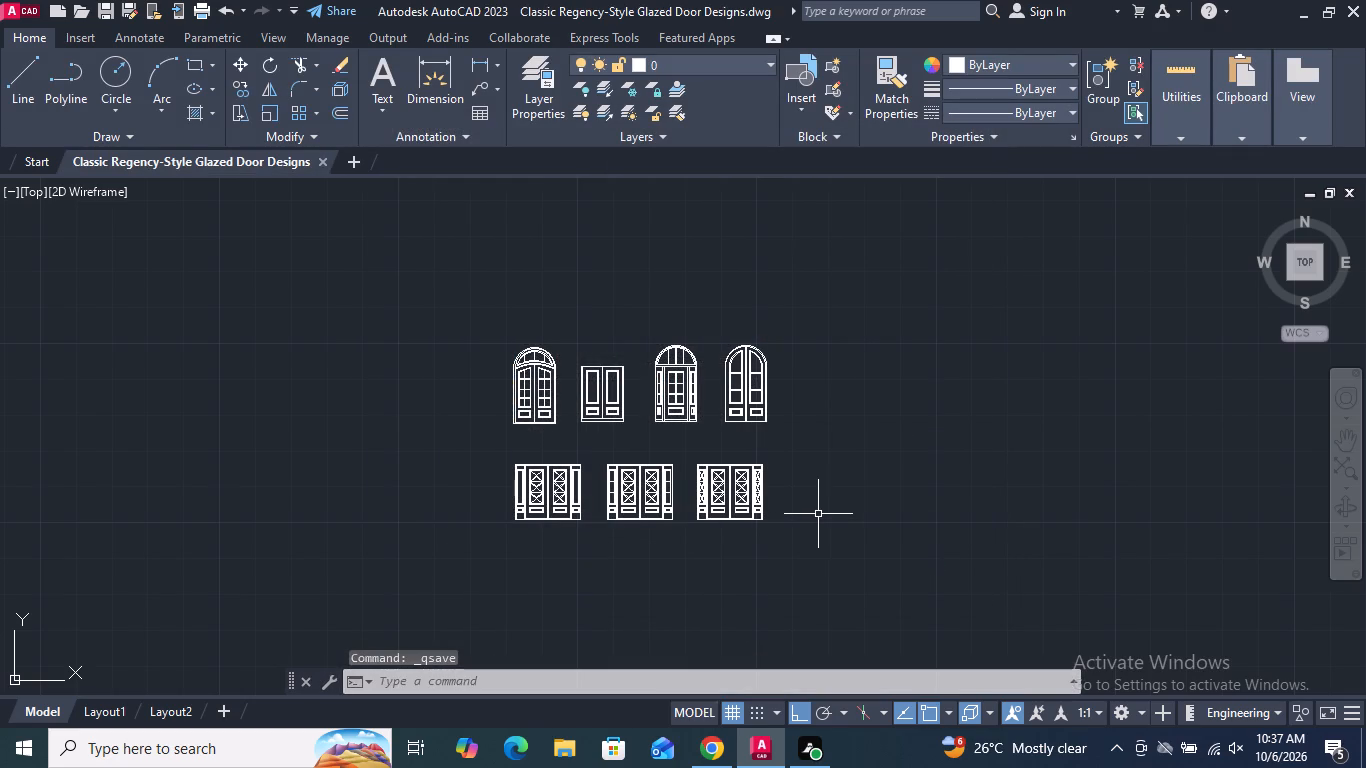
pyautogui.write('log')
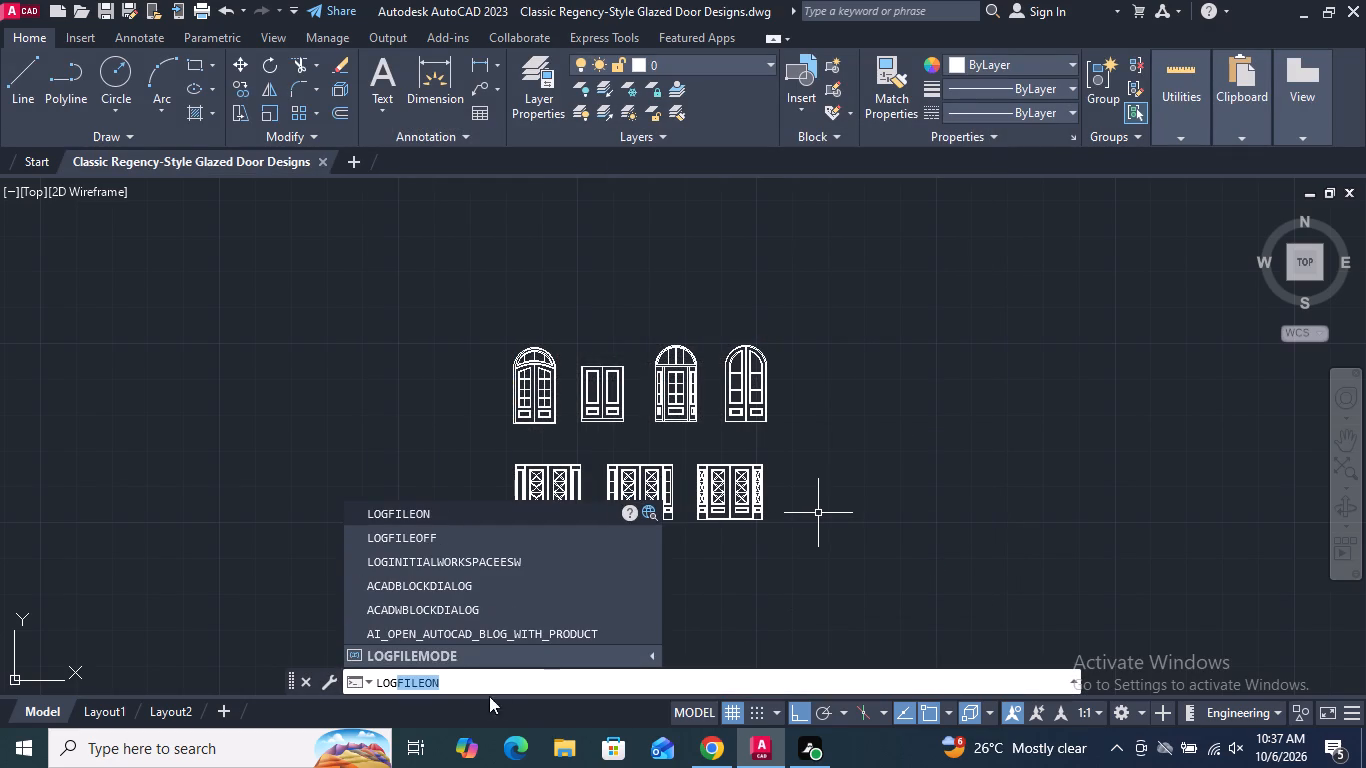
pyautogui.click(459, 539)
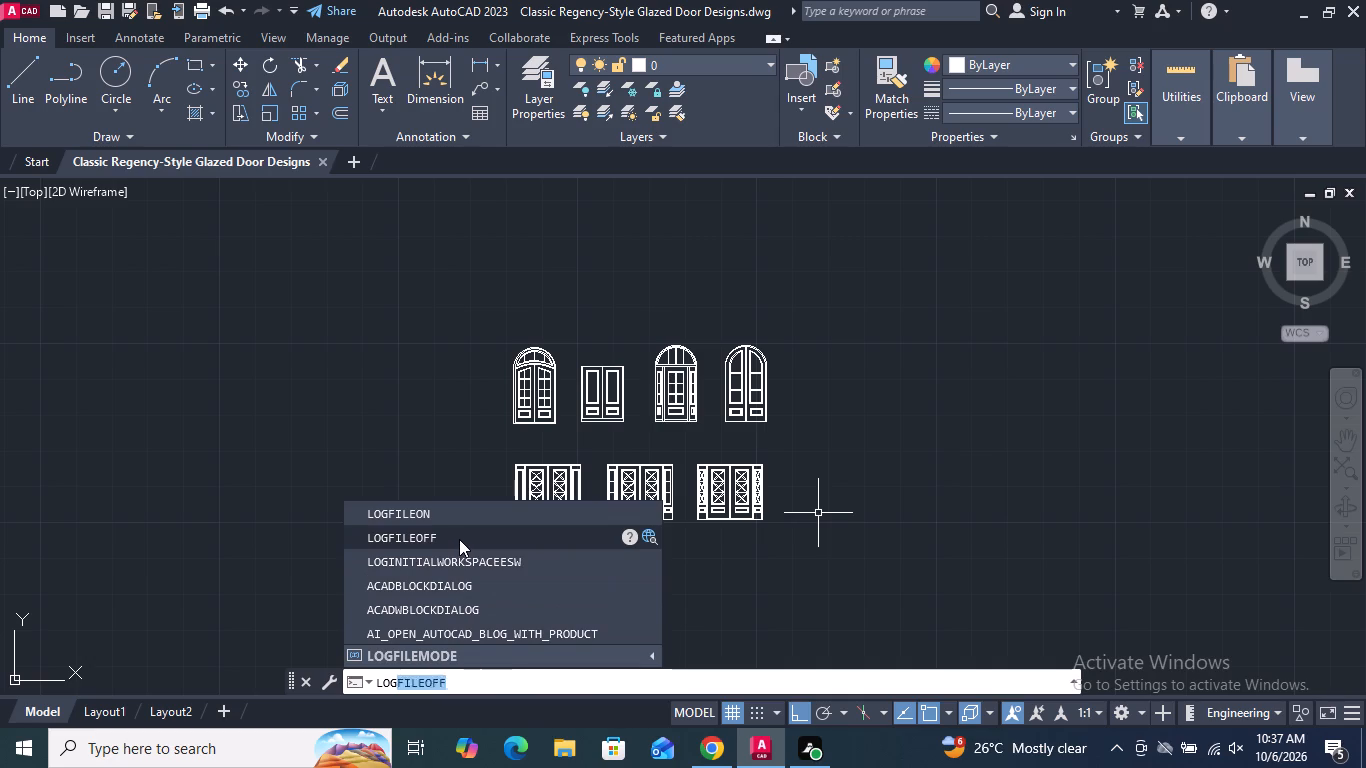